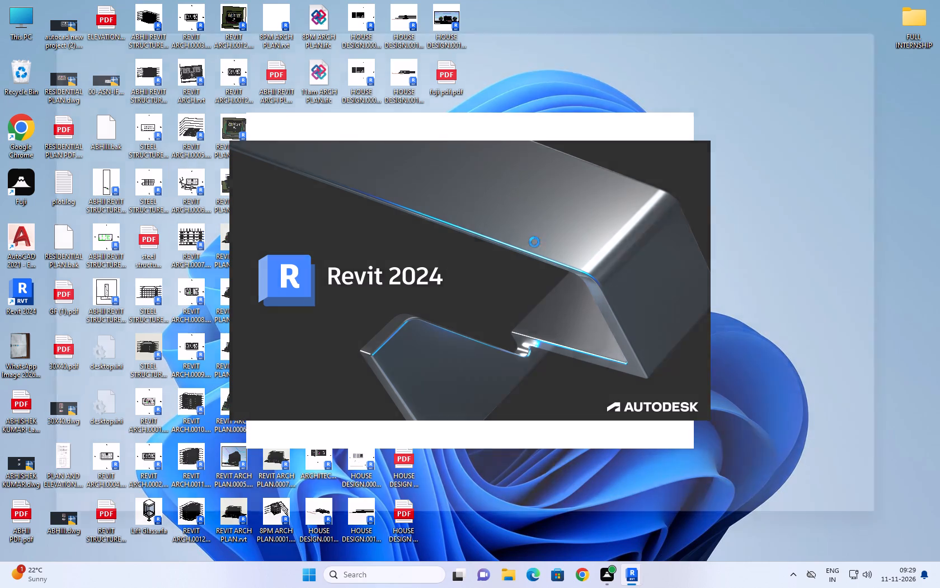
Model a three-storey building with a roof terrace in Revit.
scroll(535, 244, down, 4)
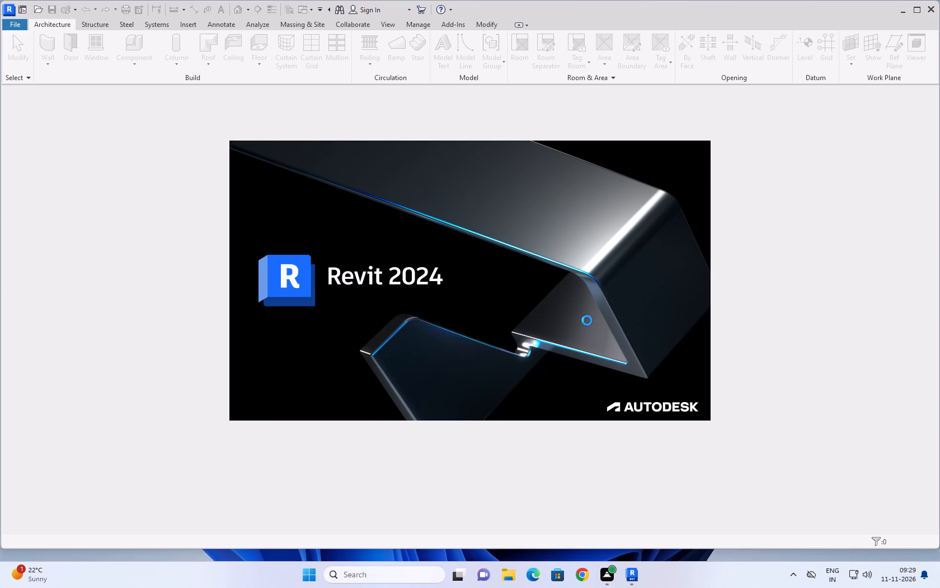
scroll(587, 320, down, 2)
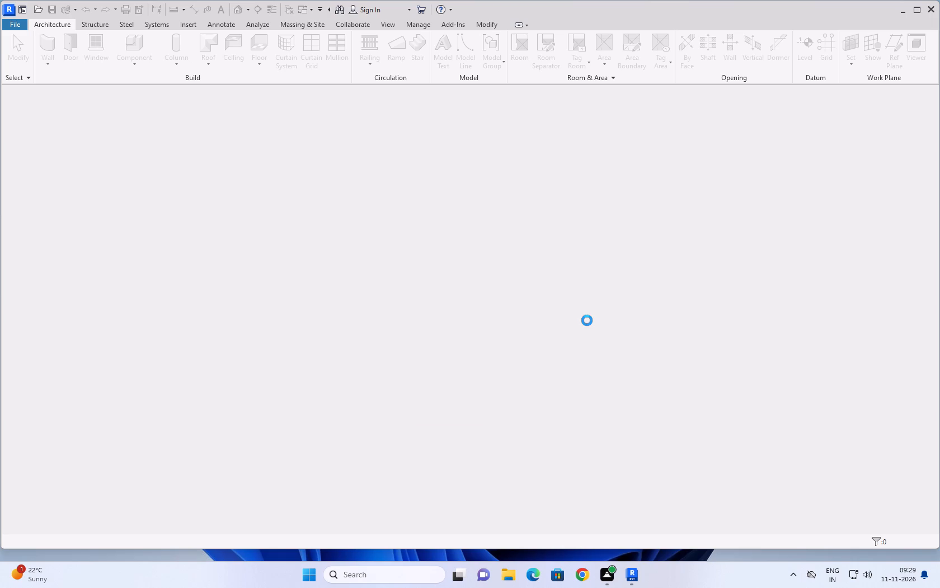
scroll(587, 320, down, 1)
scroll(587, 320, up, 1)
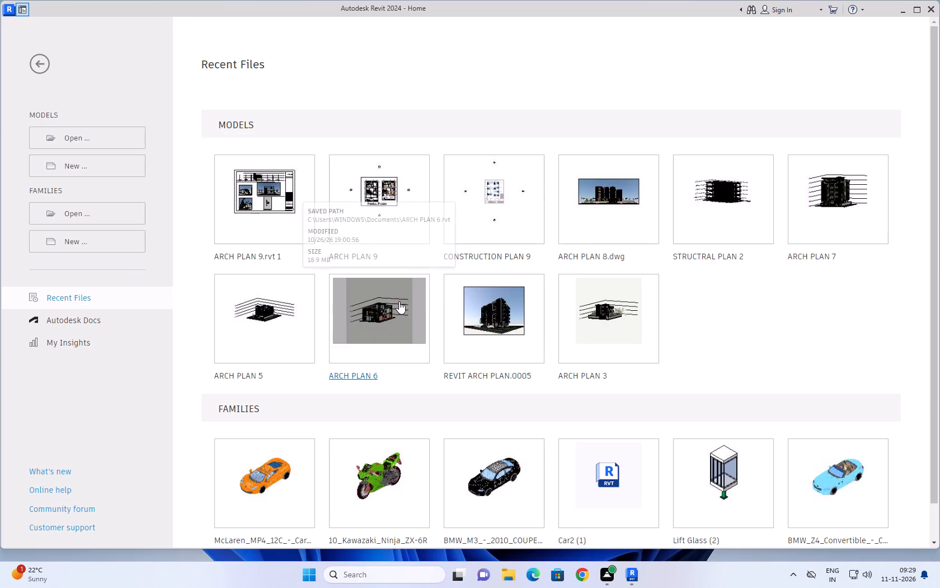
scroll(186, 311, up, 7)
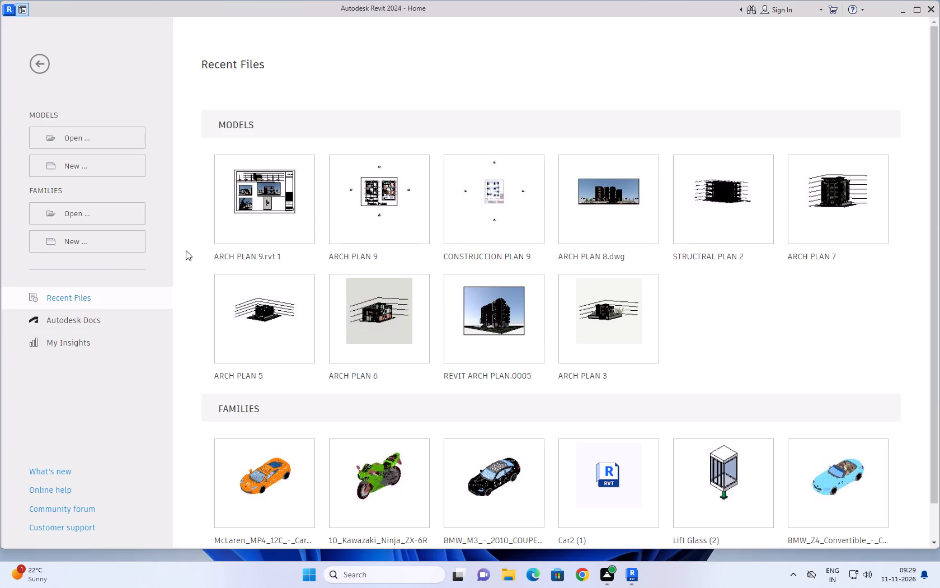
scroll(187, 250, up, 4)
Create a new project from the default.rte template in the English-Imperial templates folder.
click(104, 160)
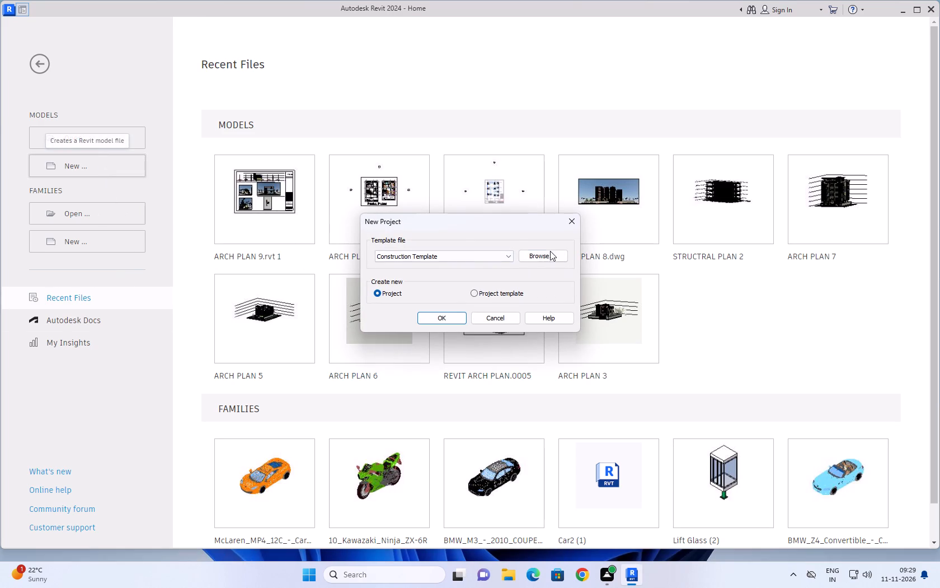
click(548, 251)
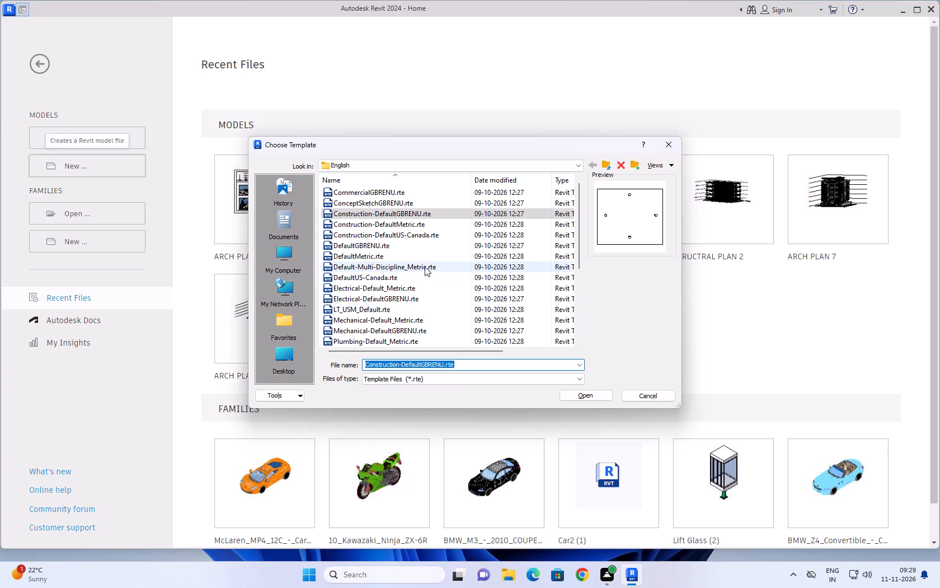
scroll(396, 249, up, 6)
scroll(400, 242, down, 1)
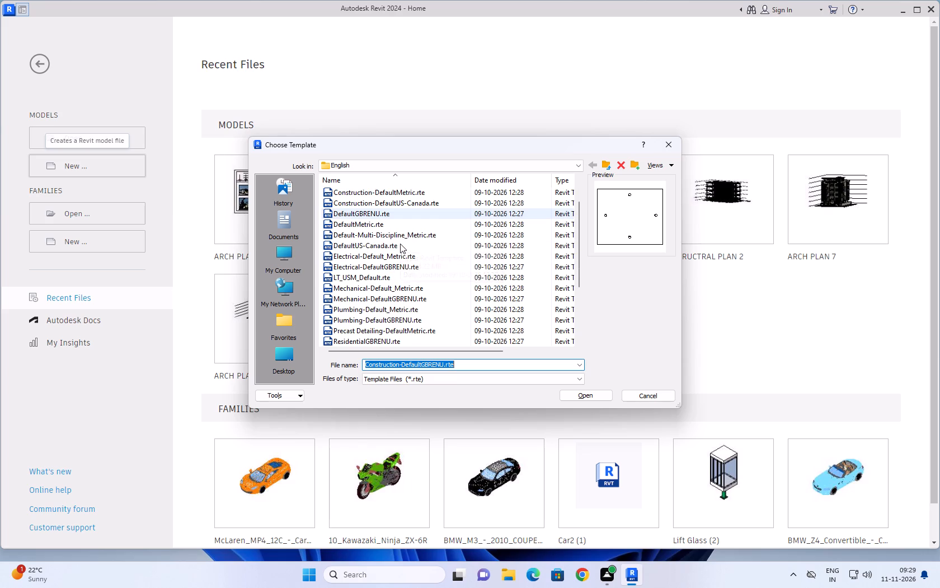
scroll(400, 245, up, 6)
click(605, 161)
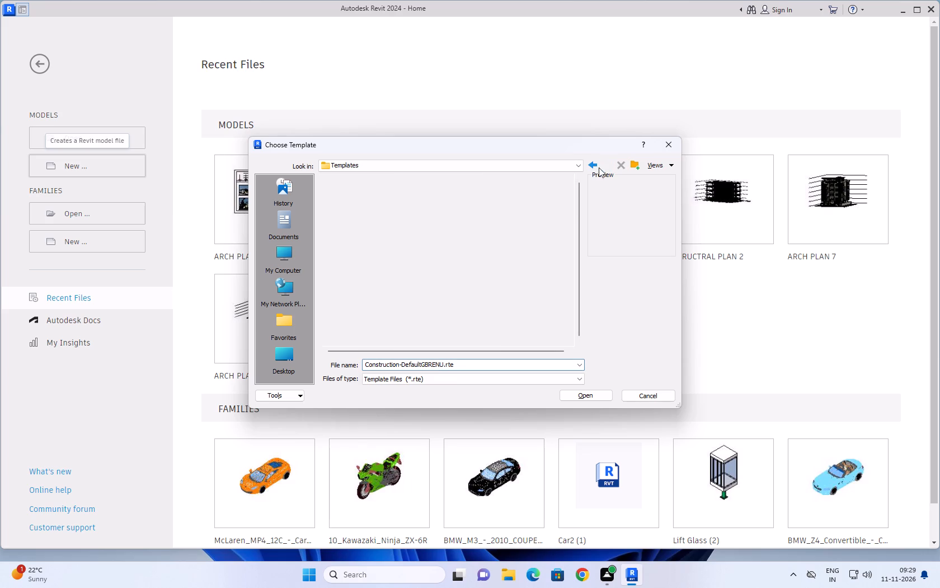
double_click(396, 226)
scroll(447, 263, up, 3)
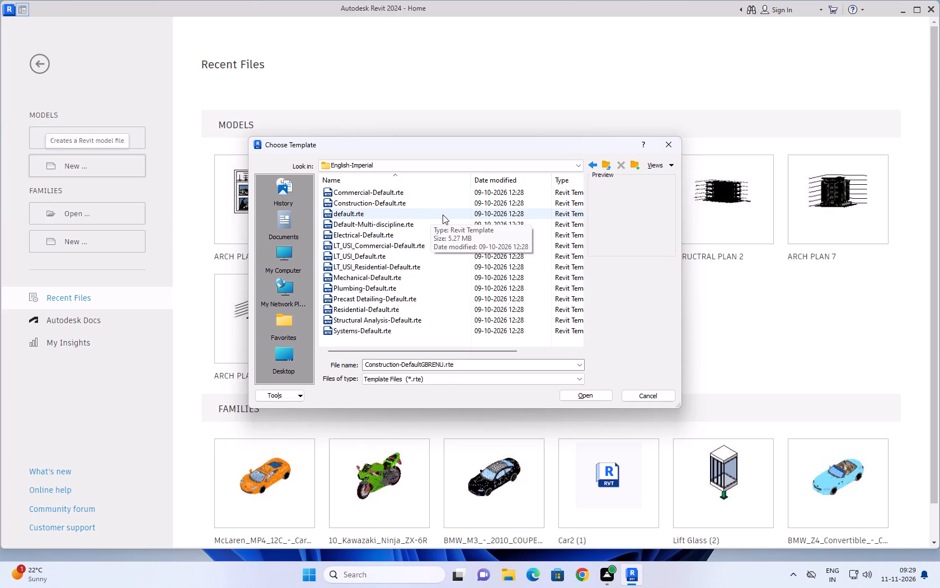
click(443, 214)
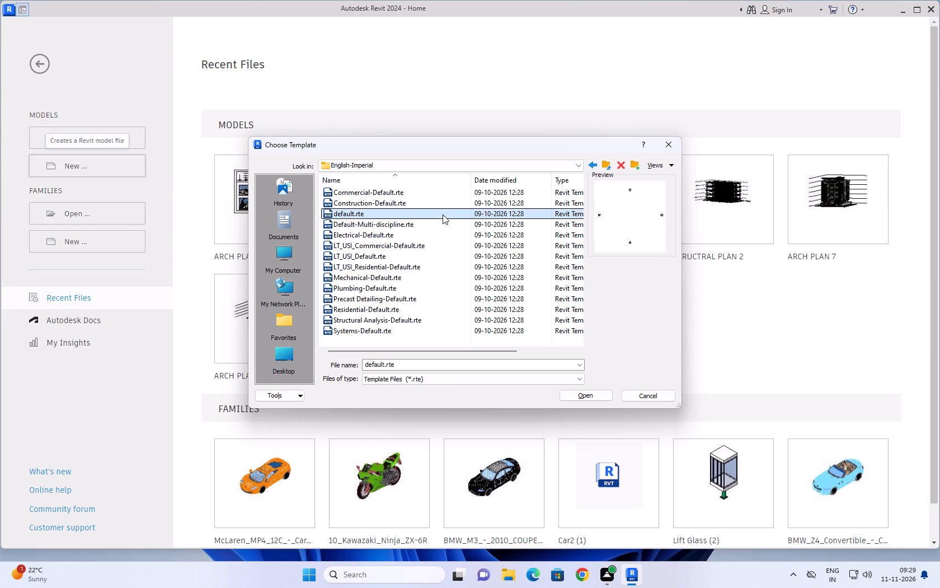
click(600, 395)
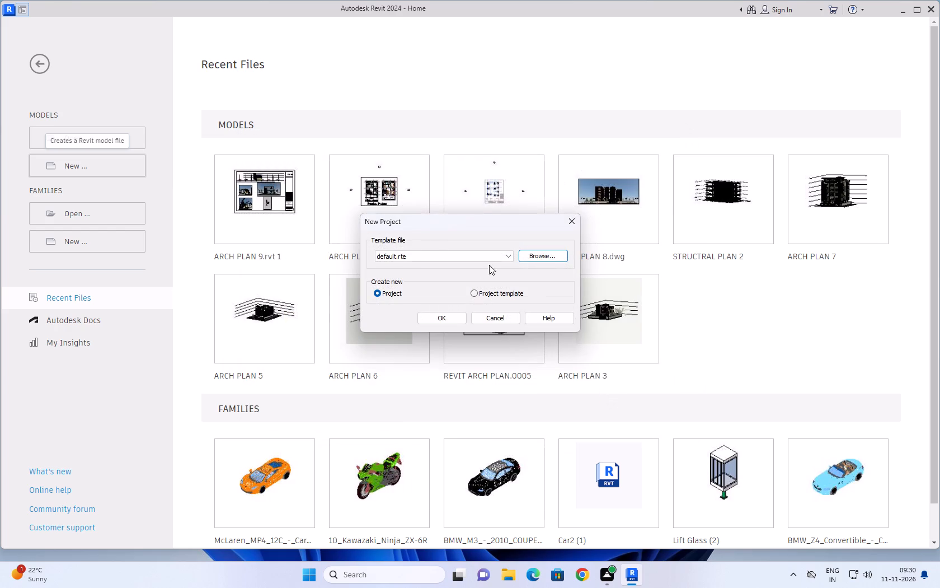
click(454, 317)
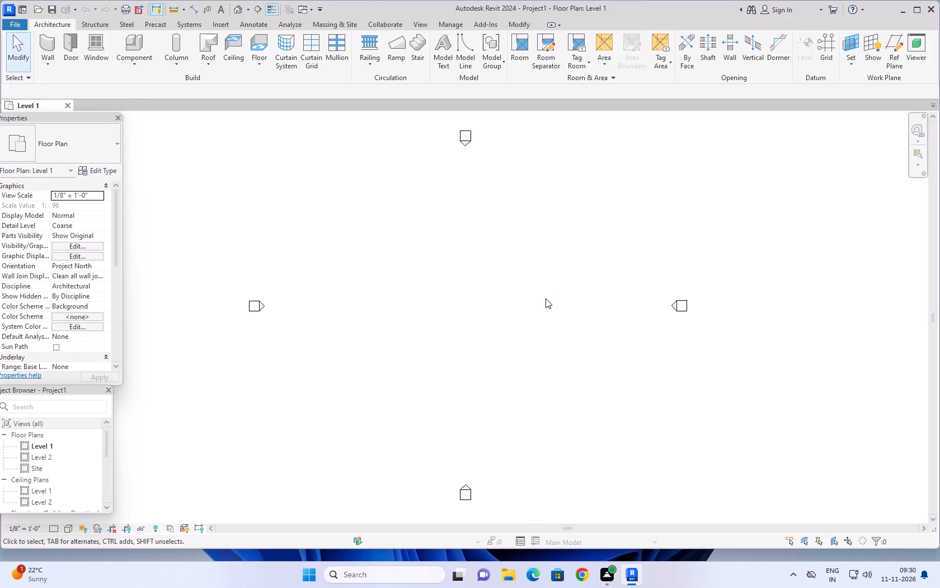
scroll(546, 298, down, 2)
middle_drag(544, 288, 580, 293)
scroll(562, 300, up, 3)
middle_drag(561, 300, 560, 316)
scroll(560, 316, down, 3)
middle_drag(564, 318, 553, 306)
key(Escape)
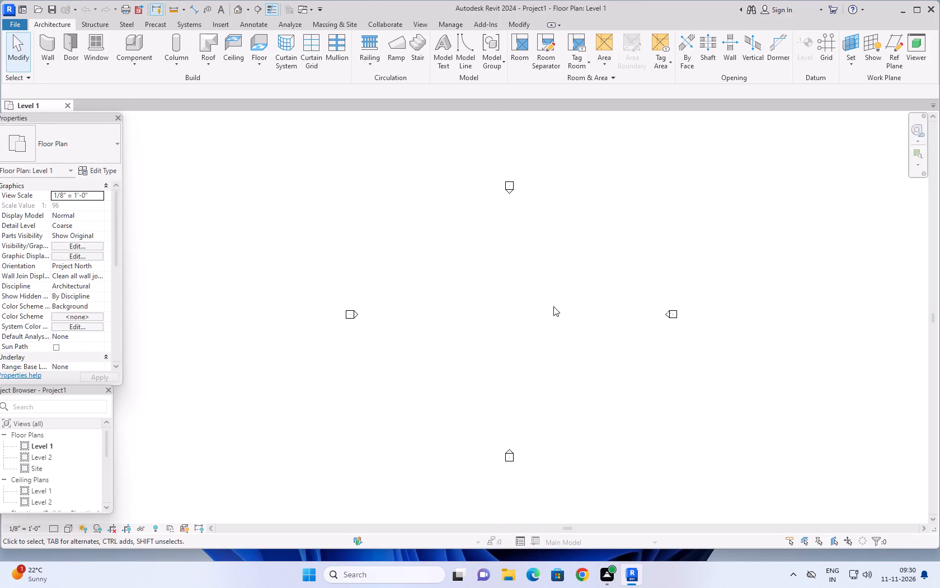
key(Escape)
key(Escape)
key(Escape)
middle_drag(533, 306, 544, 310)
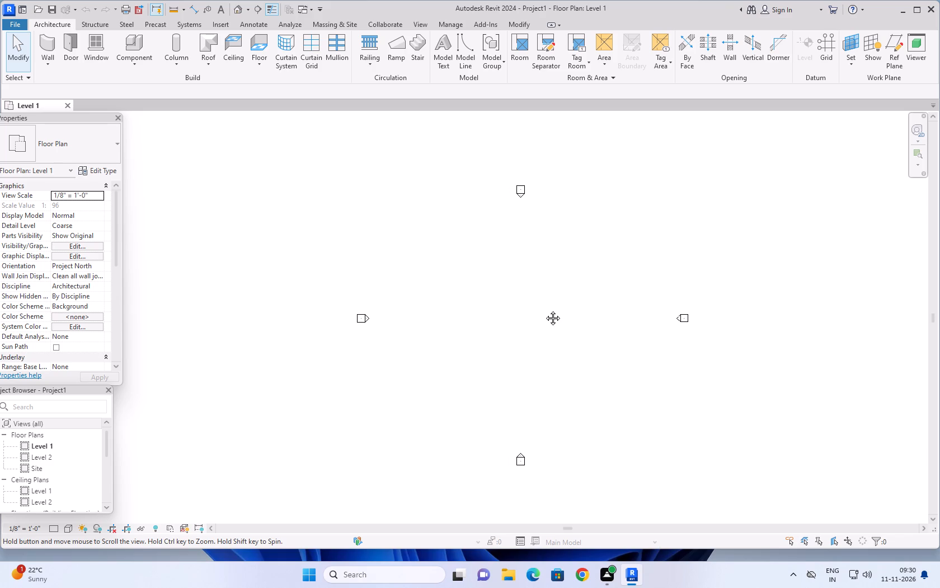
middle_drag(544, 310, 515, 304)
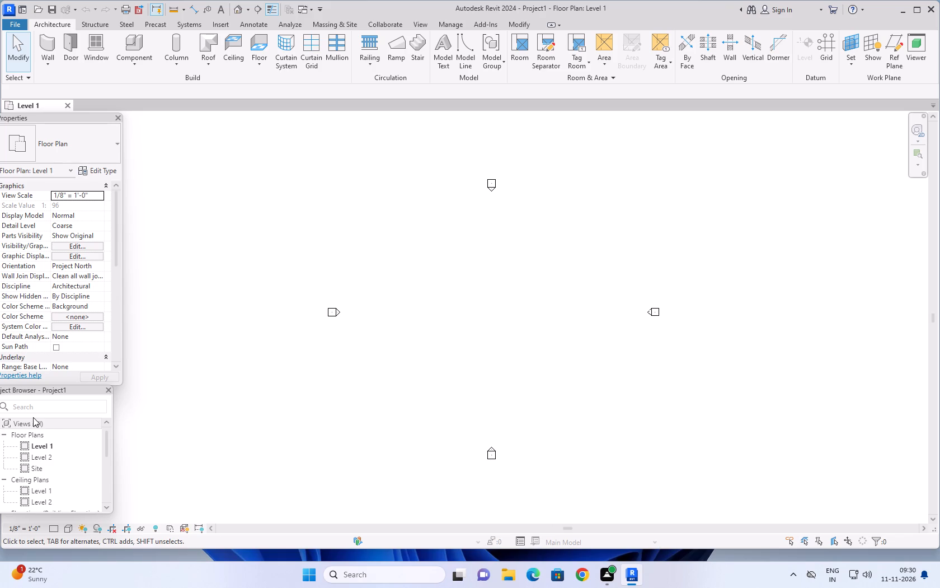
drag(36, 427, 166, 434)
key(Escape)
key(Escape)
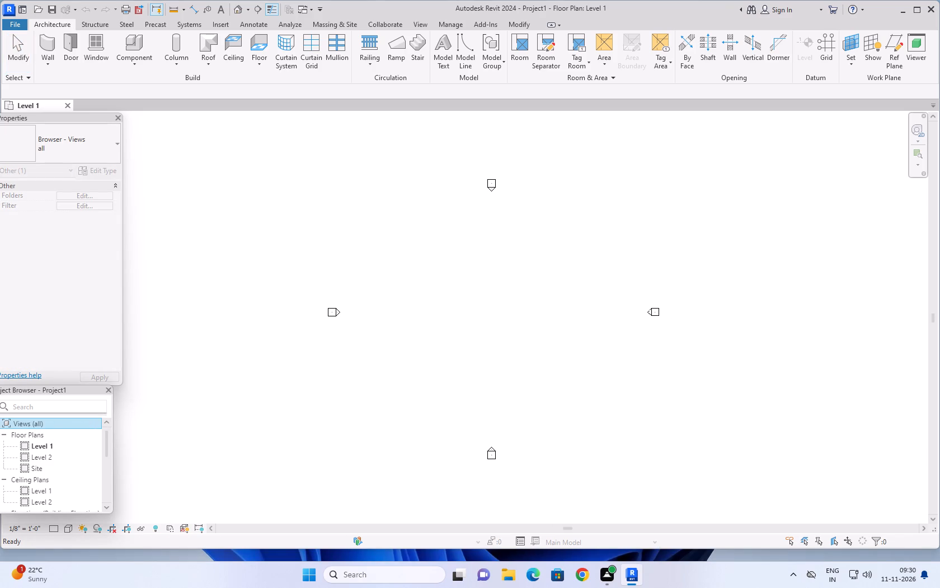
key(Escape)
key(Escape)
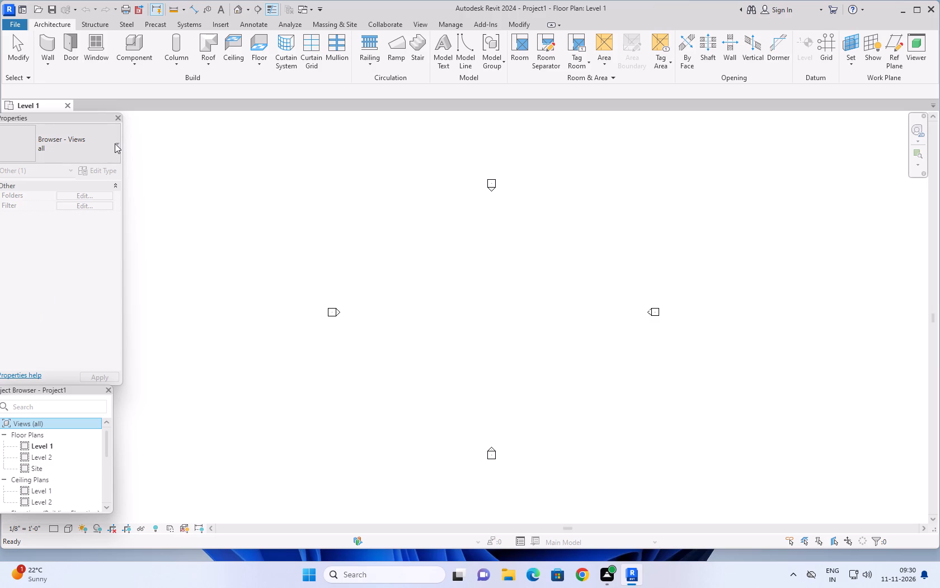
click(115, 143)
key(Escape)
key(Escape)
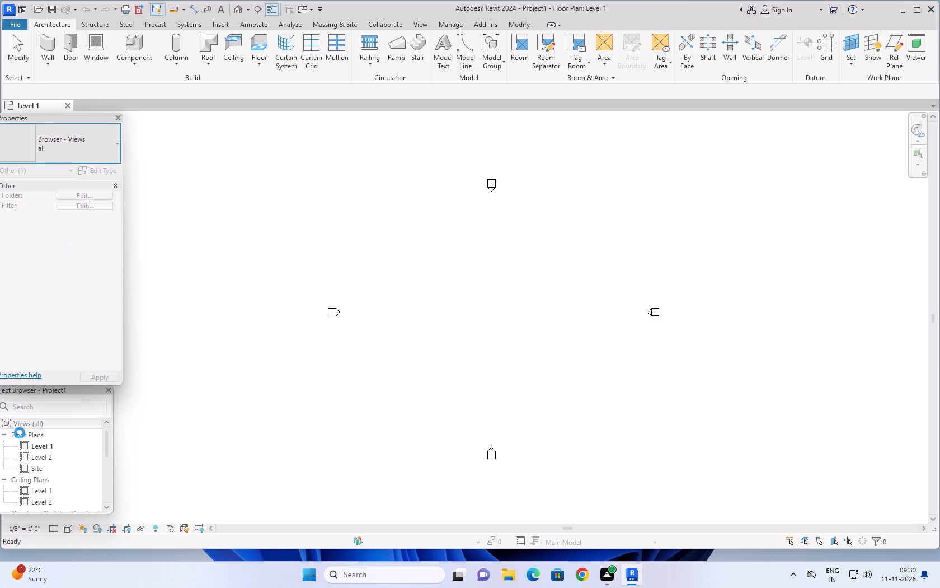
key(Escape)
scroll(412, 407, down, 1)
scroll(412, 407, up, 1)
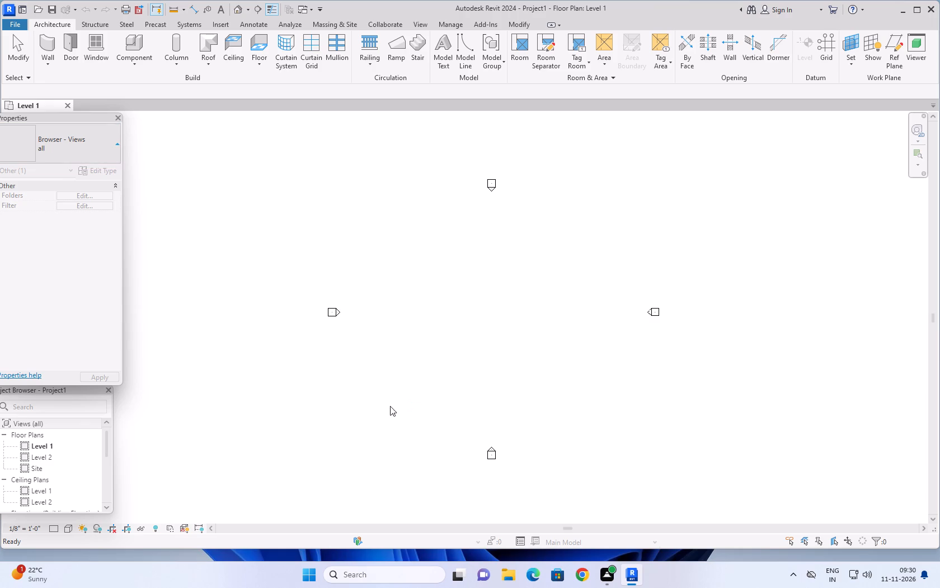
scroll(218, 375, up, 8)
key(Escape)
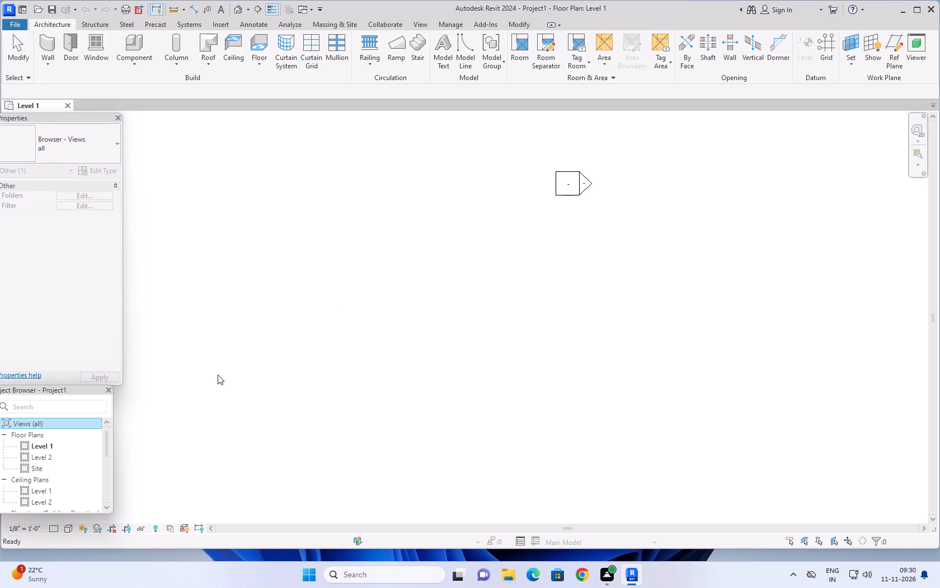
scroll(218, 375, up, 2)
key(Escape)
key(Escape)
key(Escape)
Move the floating Project Browser away from the Properties palette to the opposite side of the drawing area.
drag(43, 390, 881, 141)
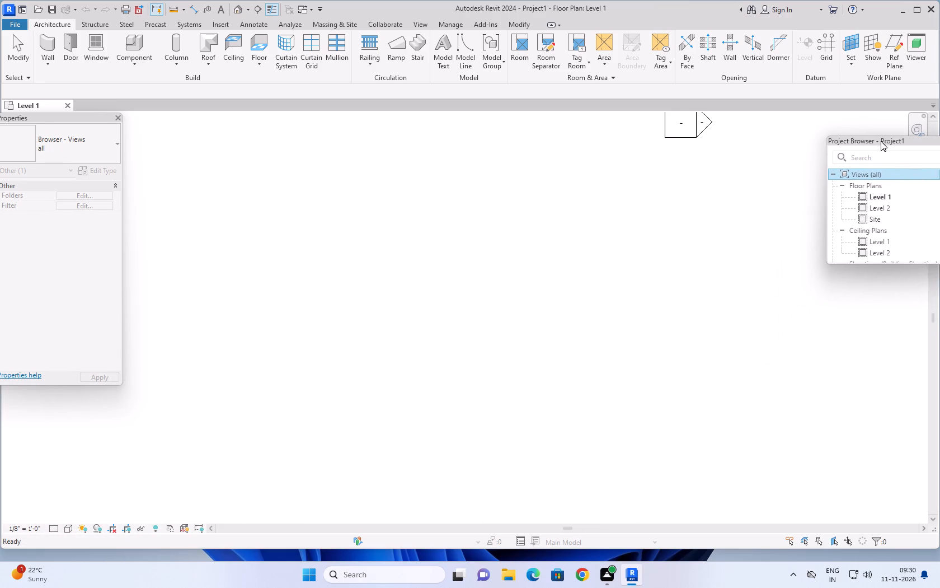
drag(881, 141, 876, 122)
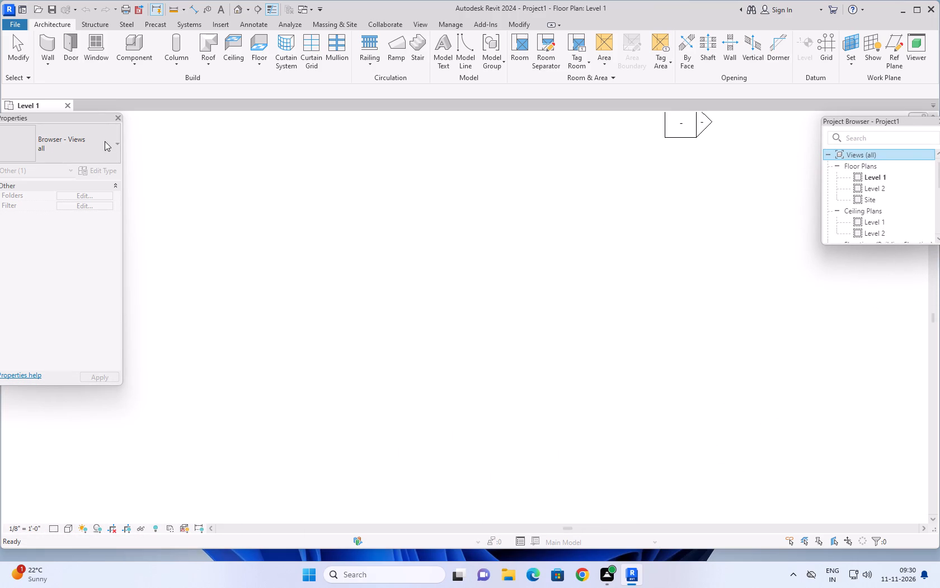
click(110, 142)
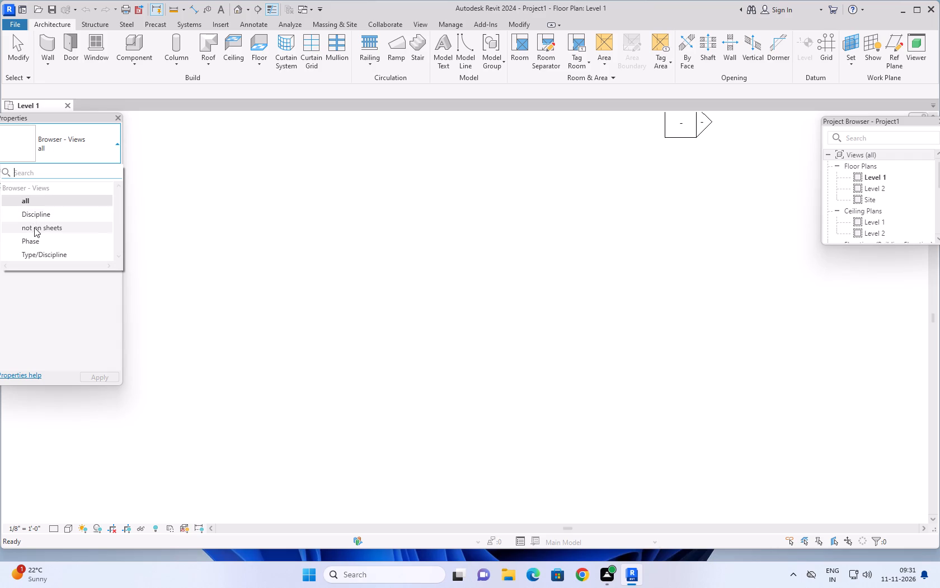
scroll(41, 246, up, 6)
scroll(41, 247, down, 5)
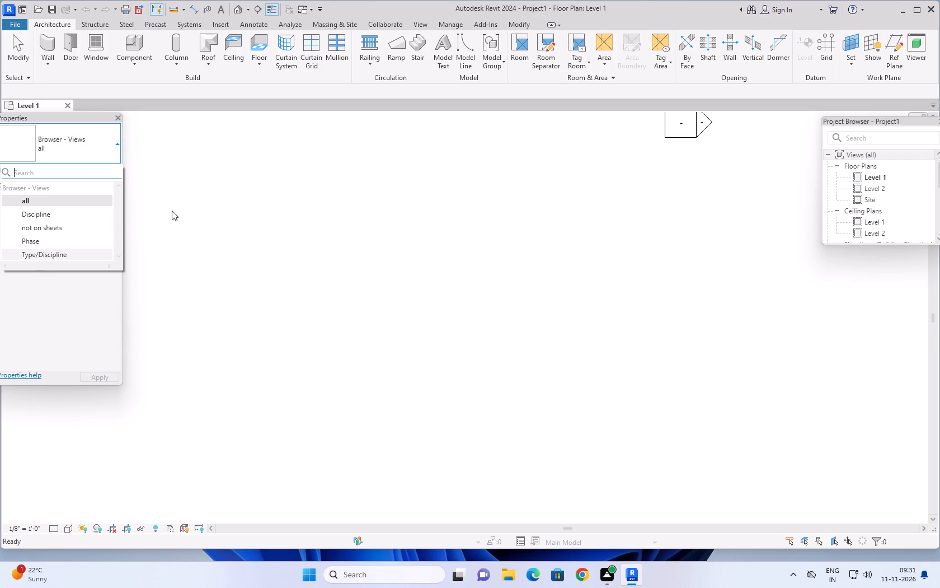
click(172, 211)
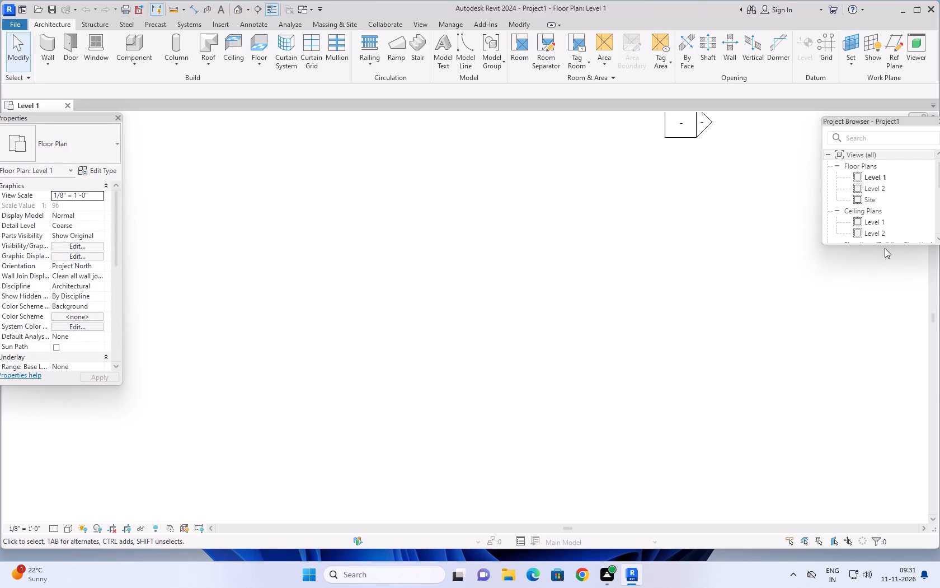
Lengthen the floating Project Browser and the Properties palette downward to nearly the full height of the drawing area.
drag(886, 245, 912, 523)
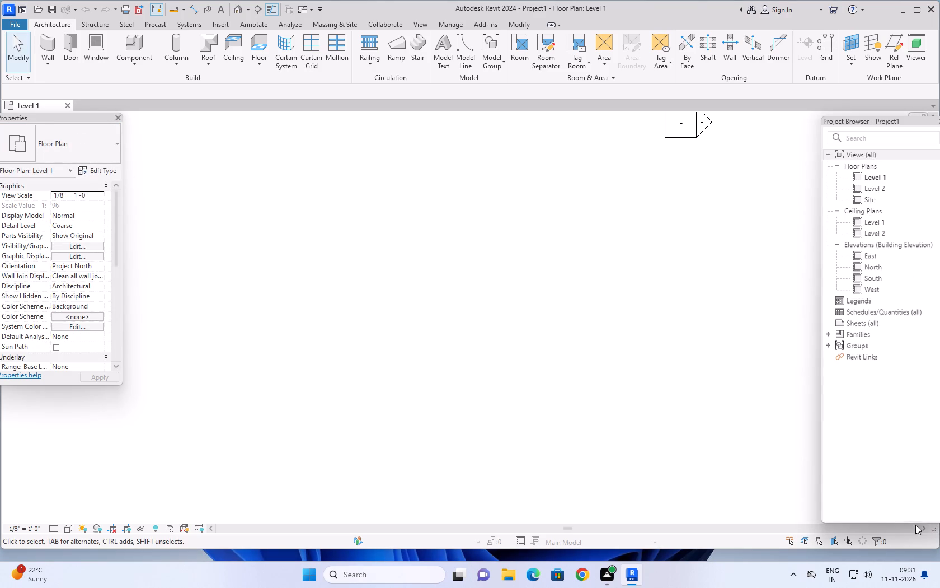
click(43, 386)
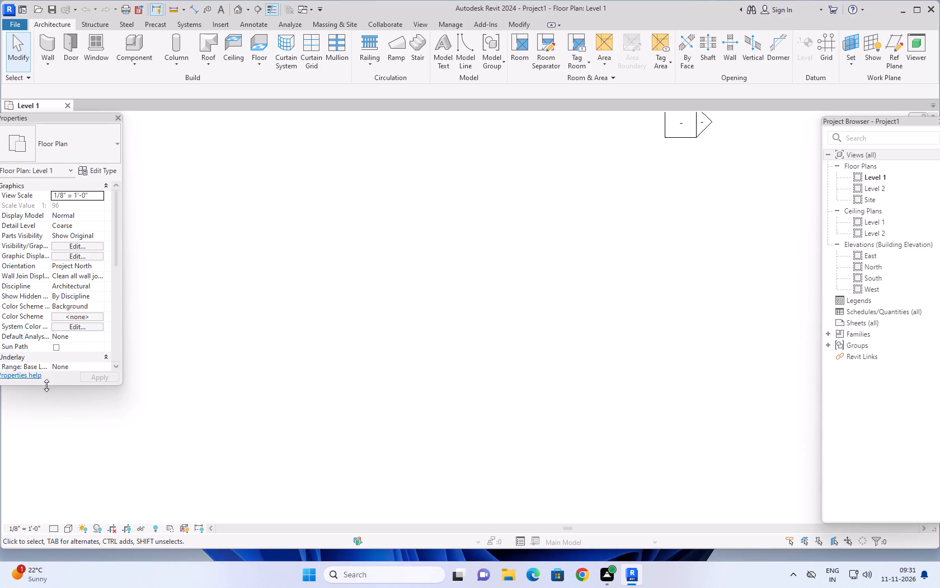
drag(46, 385, 21, 515)
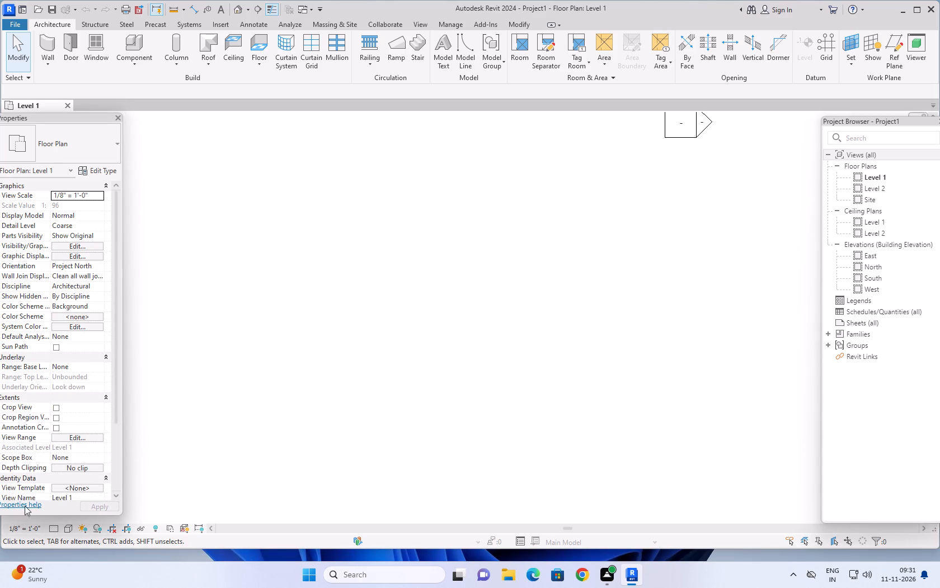
Examine the Level 1 floor plan with its four building elevation markers.
scroll(412, 338, down, 3)
scroll(477, 337, down, 14)
middle_drag(525, 347, 385, 344)
scroll(422, 329, up, 6)
middle_drag(467, 304, 538, 295)
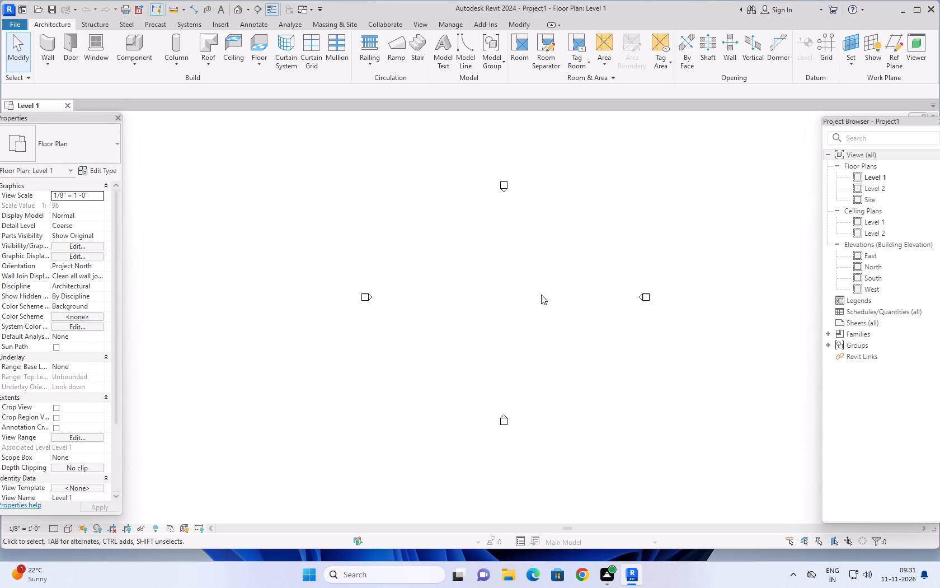
scroll(542, 295, up, 1)
key(Escape)
key(Escape)
key(Escape)
key(Escape)
key(Escape)
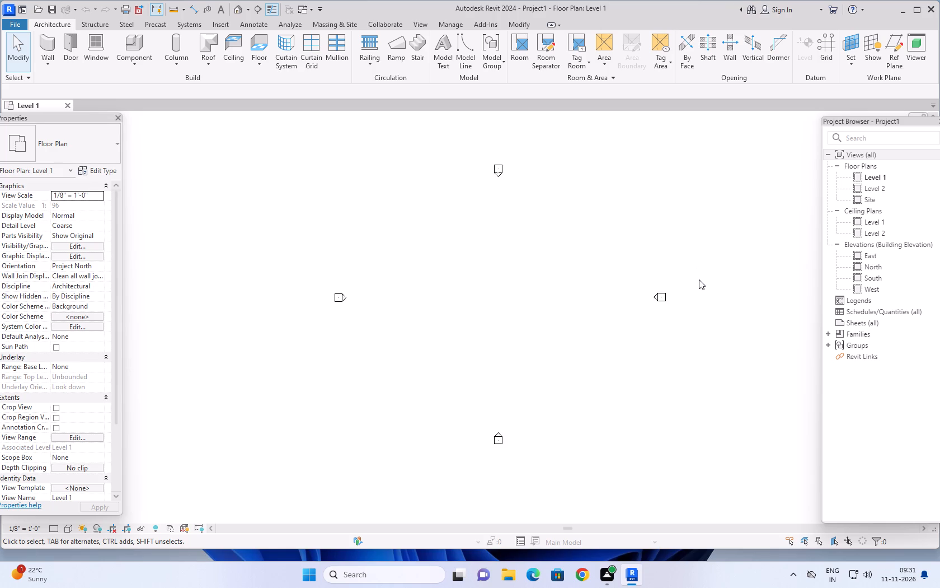
key(Escape)
key(Escape)
key(Escape)
key(Escape)
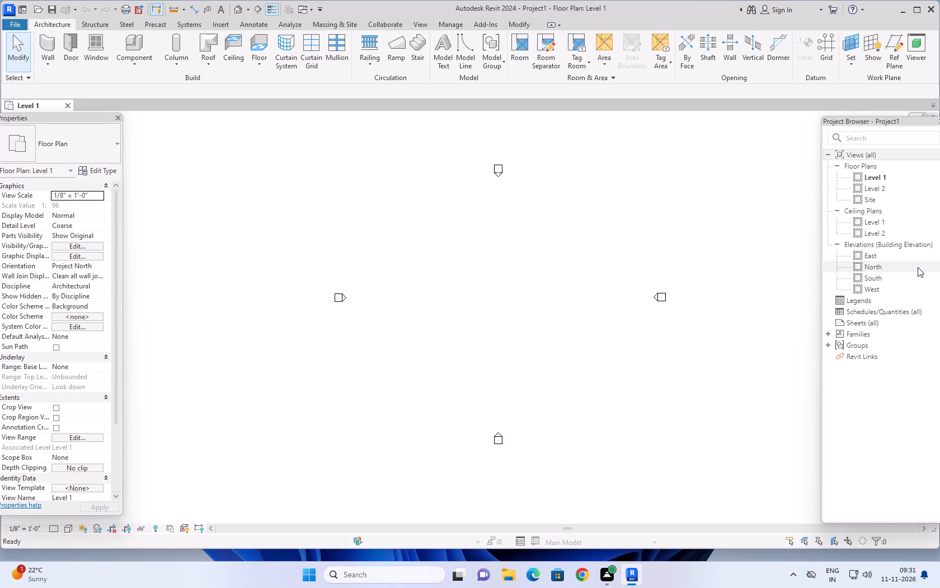
Open the North building elevation at the level heads of Level 1 and Level 2.
double_click(918, 267)
scroll(772, 328, down, 5)
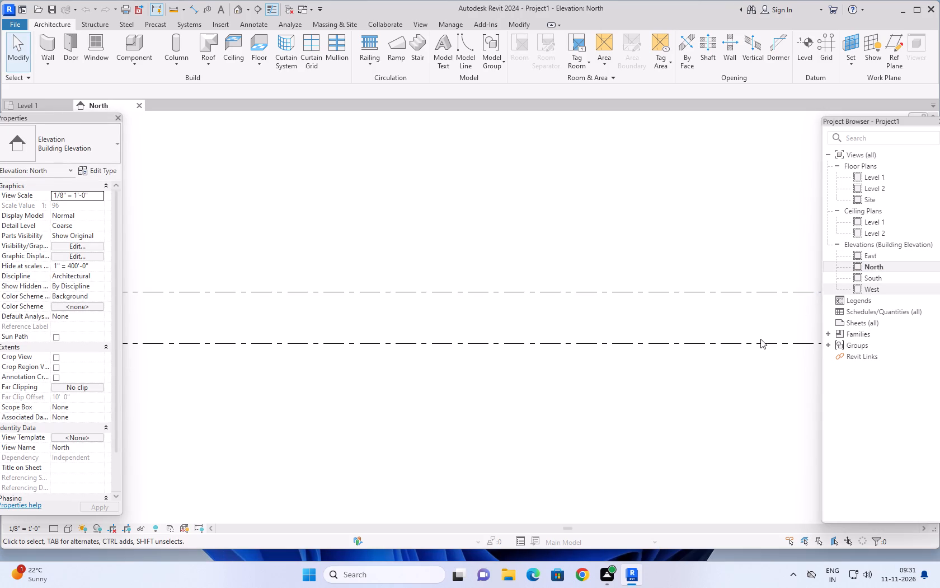
scroll(760, 338, down, 4)
middle_drag(768, 342, 608, 325)
scroll(633, 318, up, 14)
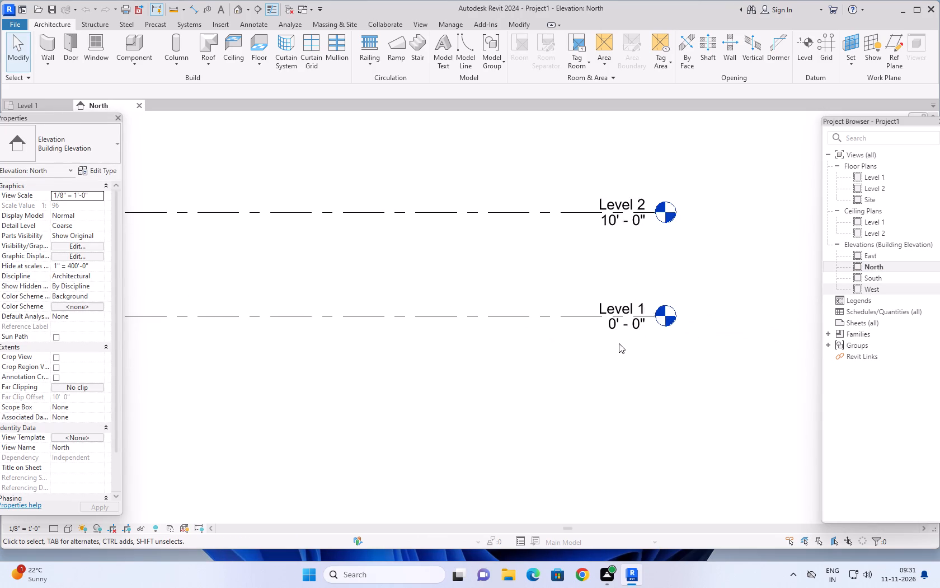
middle_drag(631, 343, 665, 413)
key(Escape)
key(Escape)
key(Escape)
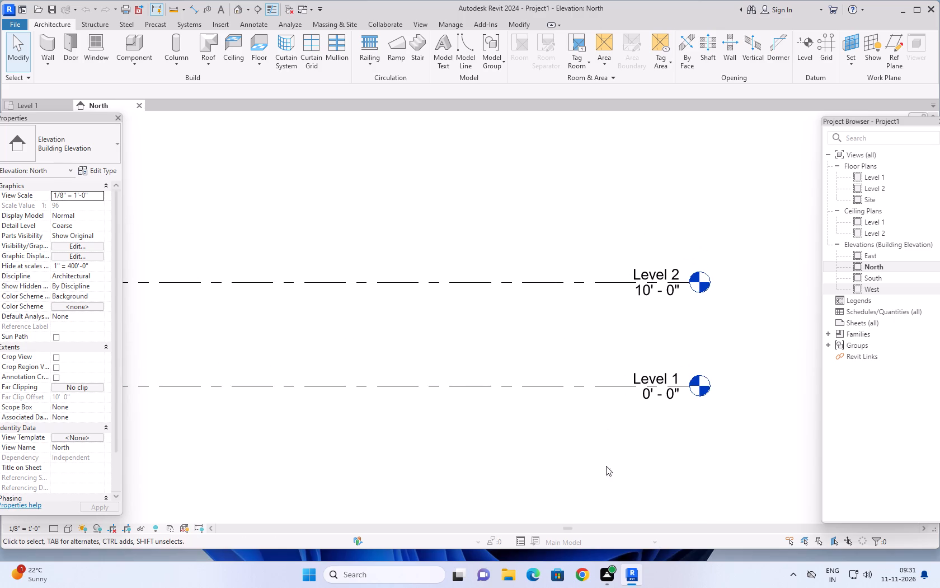
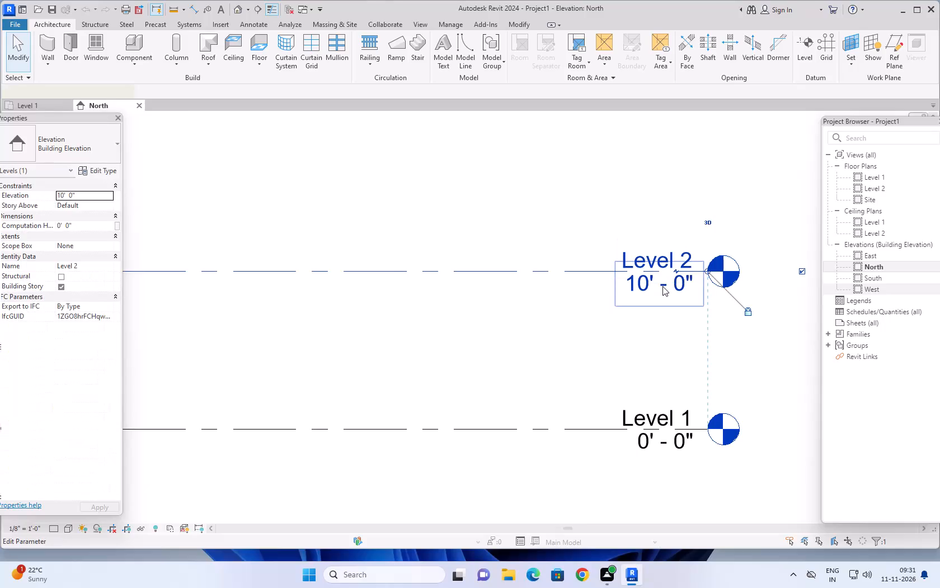
Set the elevation of Level 2 to 10' 6" in the North elevation.
click(676, 284)
text(10'6")
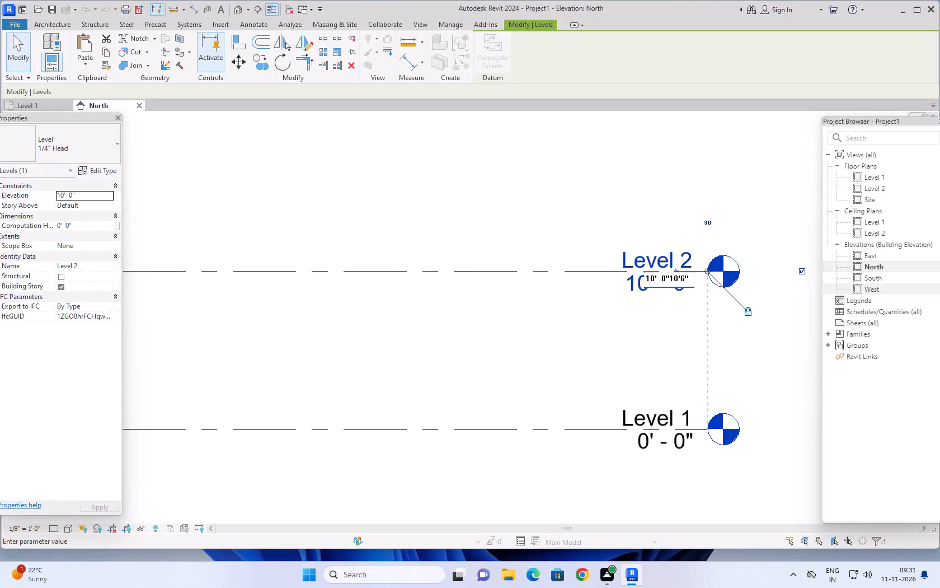
key(BackSpace)
key(BackSpace)
key(BackSpace)
key(BackSpace)
key(BackSpace)
key(BackSpace)
key(BackSpace)
key(BackSpace)
key(BackSpace)
key(BackSpace)
key(BackSpace)
key(BackSpace)
key(BackSpace)
key(BackSpace)
key(BackSpace)
key(BackSpace)
key(BackSpace)
key(BackSpace)
key(BackSpace)
key(BackSpace)
text(10'6")
key(Return)
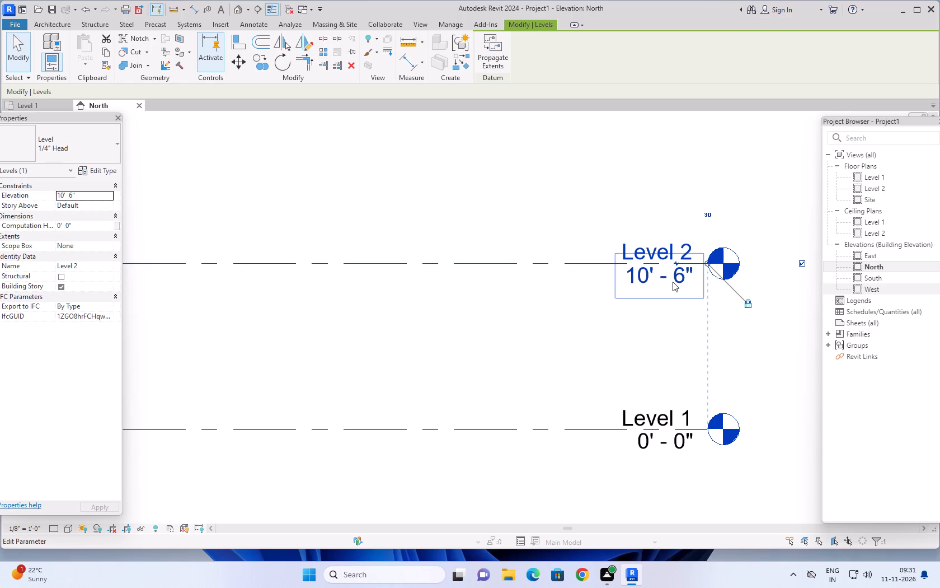
scroll(650, 289, down, 6)
scroll(622, 216, down, 1)
middle_drag(622, 216, 657, 240)
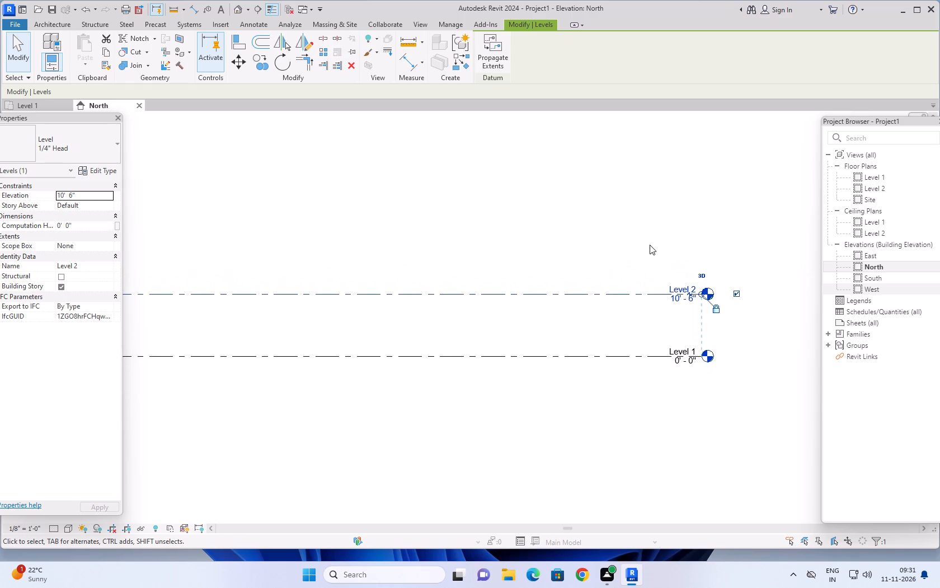
scroll(650, 245, down, 3)
middle_drag(652, 244, 658, 263)
key(Escape)
key(Escape)
key(Escape)
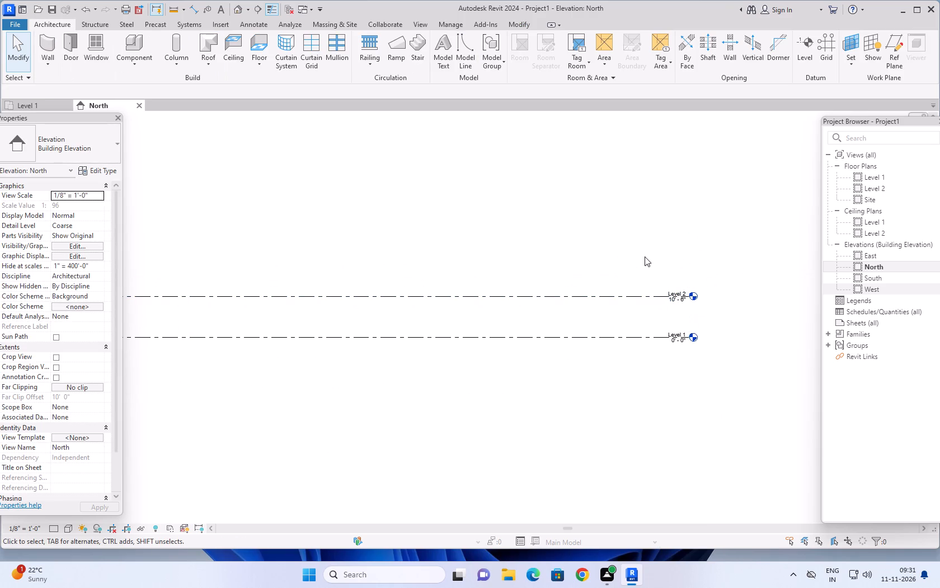
key(Escape)
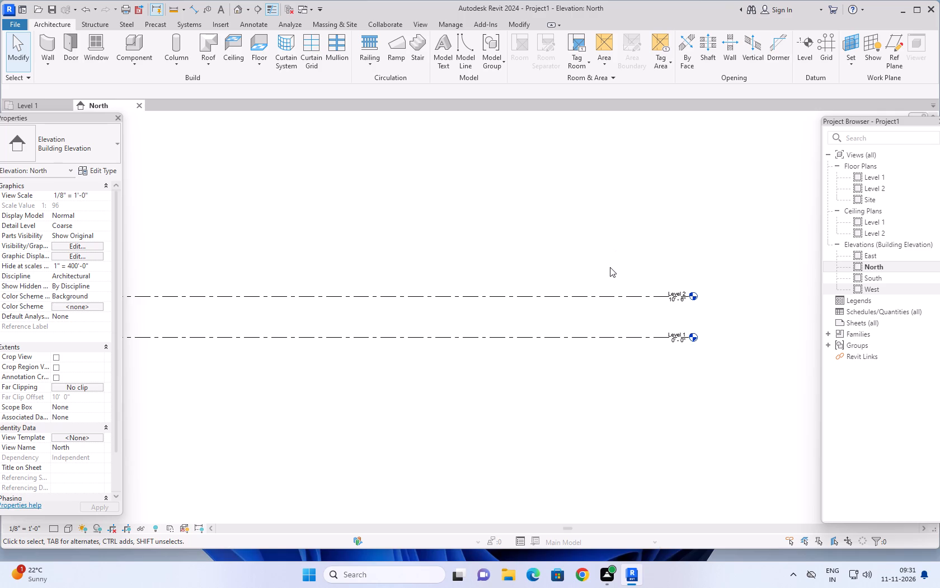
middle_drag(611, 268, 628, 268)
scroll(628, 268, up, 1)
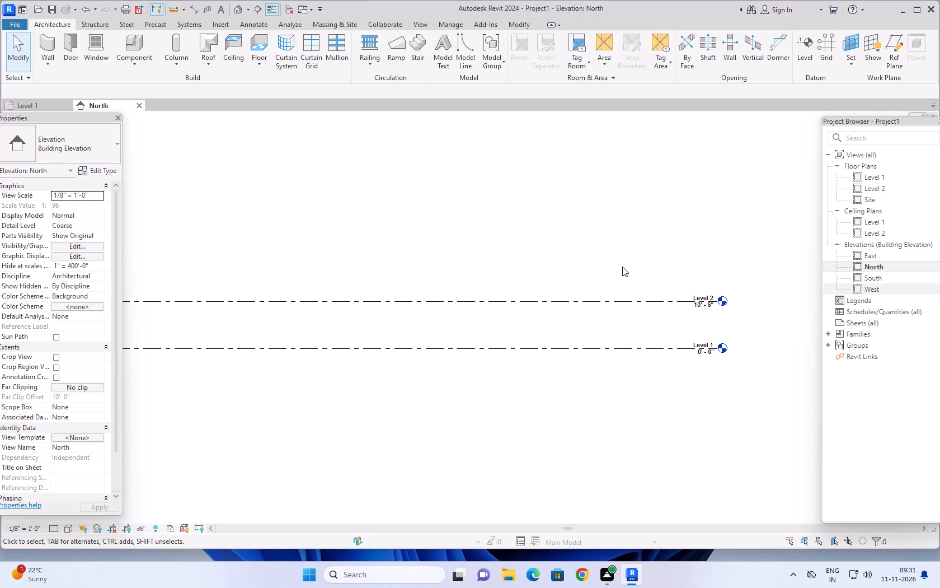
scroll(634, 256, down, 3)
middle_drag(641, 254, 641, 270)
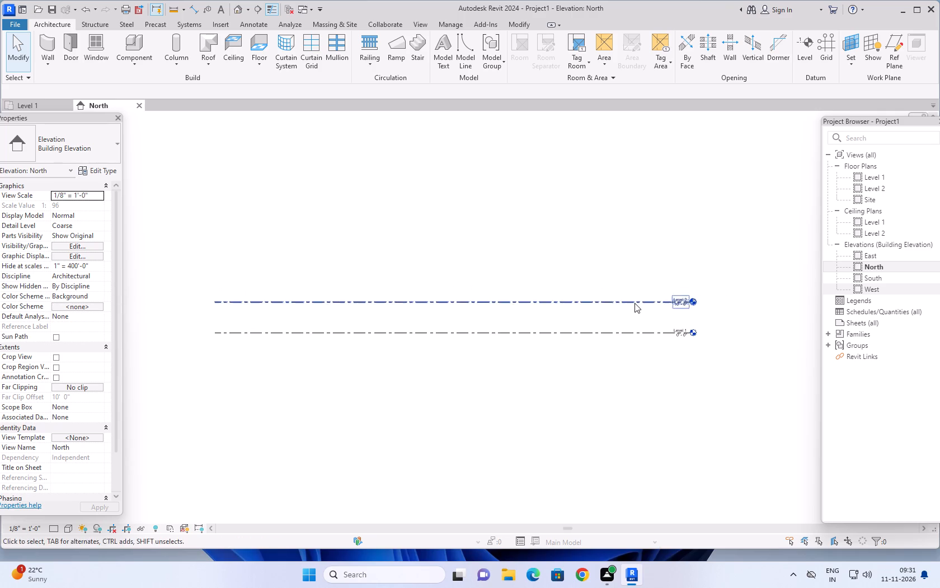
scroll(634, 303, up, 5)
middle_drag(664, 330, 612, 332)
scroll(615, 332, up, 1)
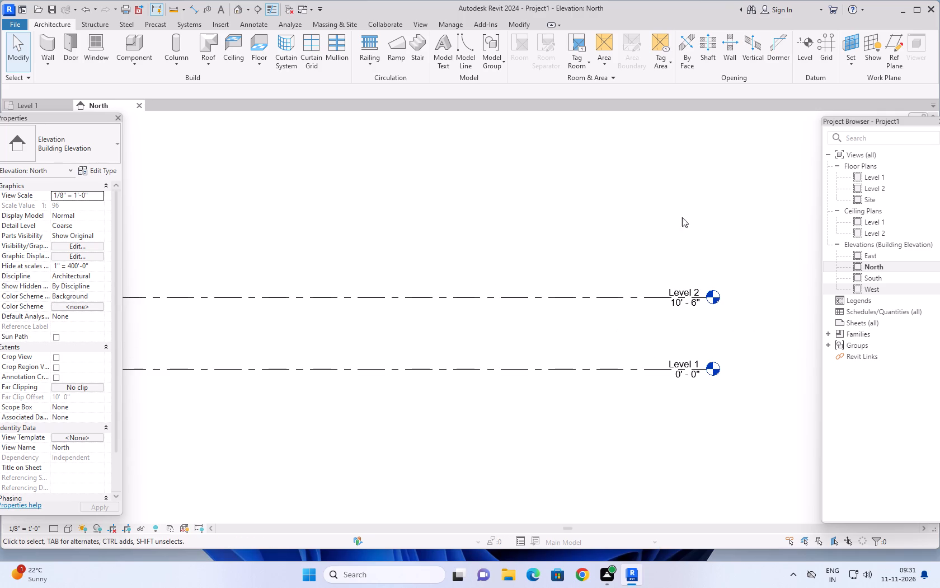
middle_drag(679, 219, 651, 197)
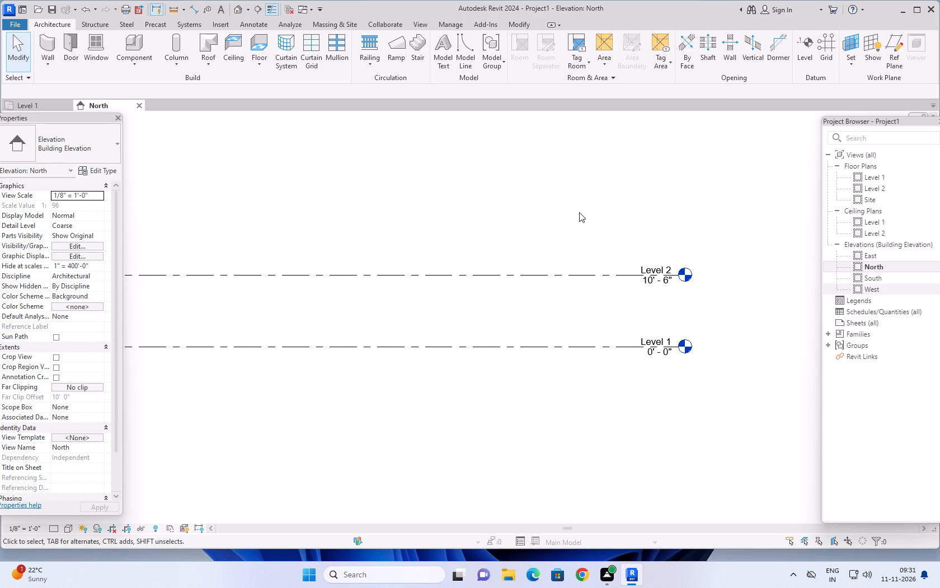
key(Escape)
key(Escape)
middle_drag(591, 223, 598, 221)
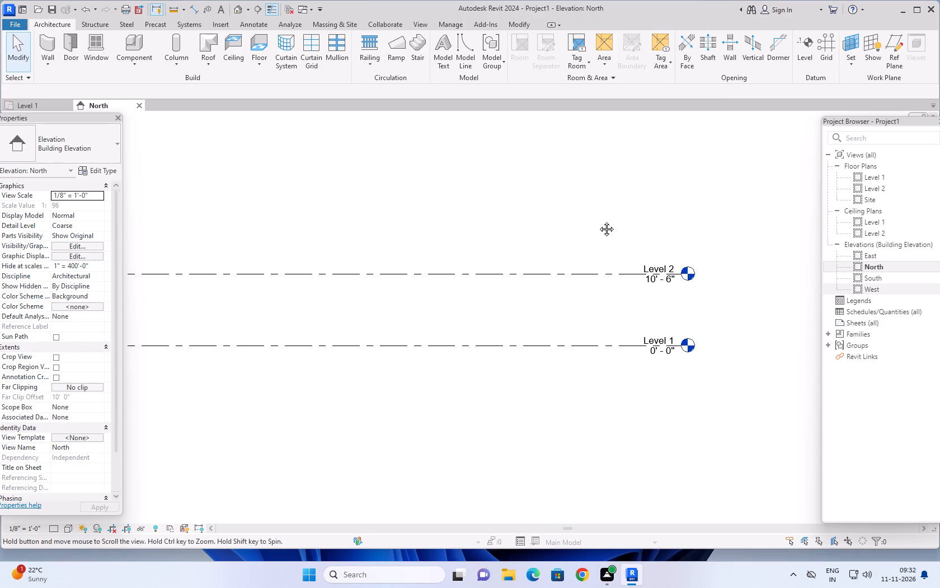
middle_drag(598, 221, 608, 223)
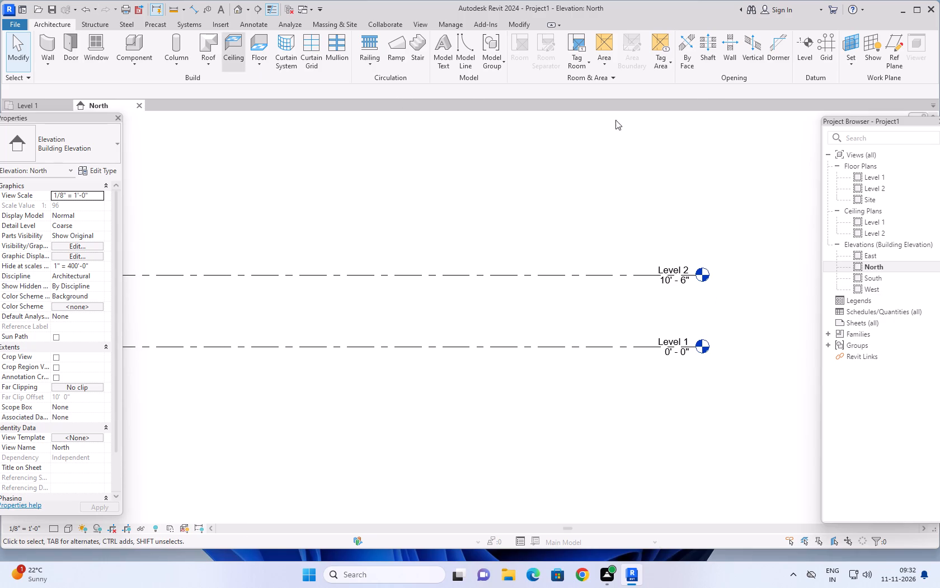
Create a new level 10' 6" above Level 2 using the Level tool's Pick Lines method with an offset.
click(802, 51)
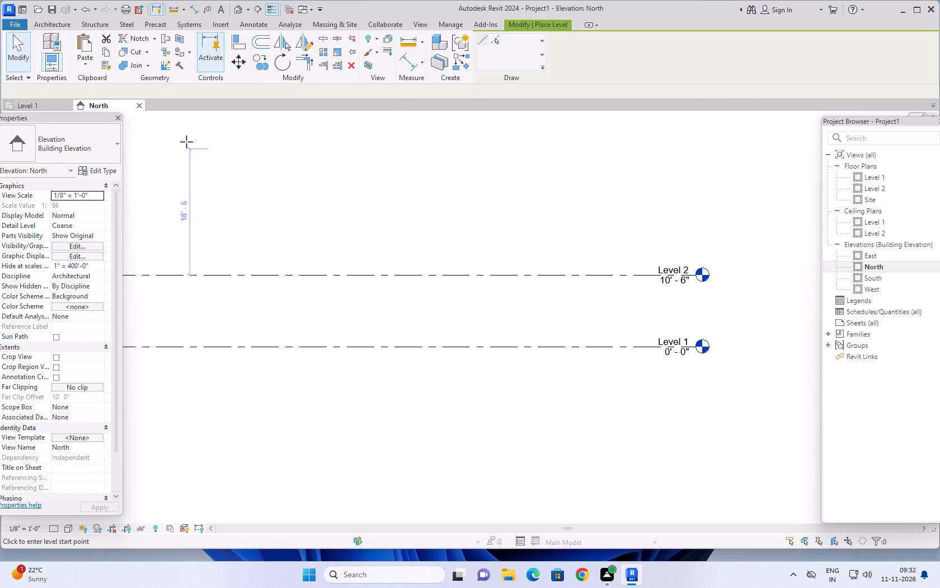
click(494, 39)
drag(273, 91, 252, 92)
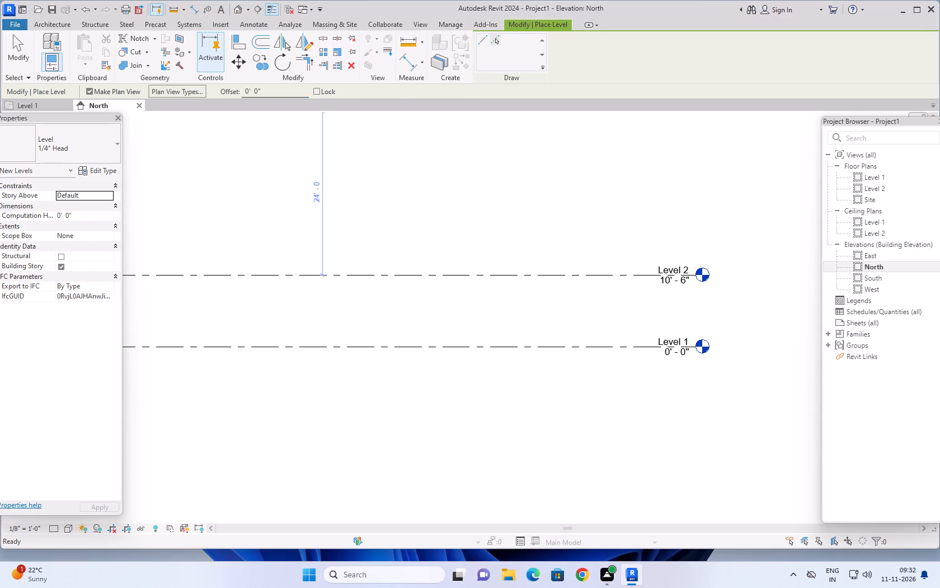
drag(252, 92, 241, 92)
text(10'6")
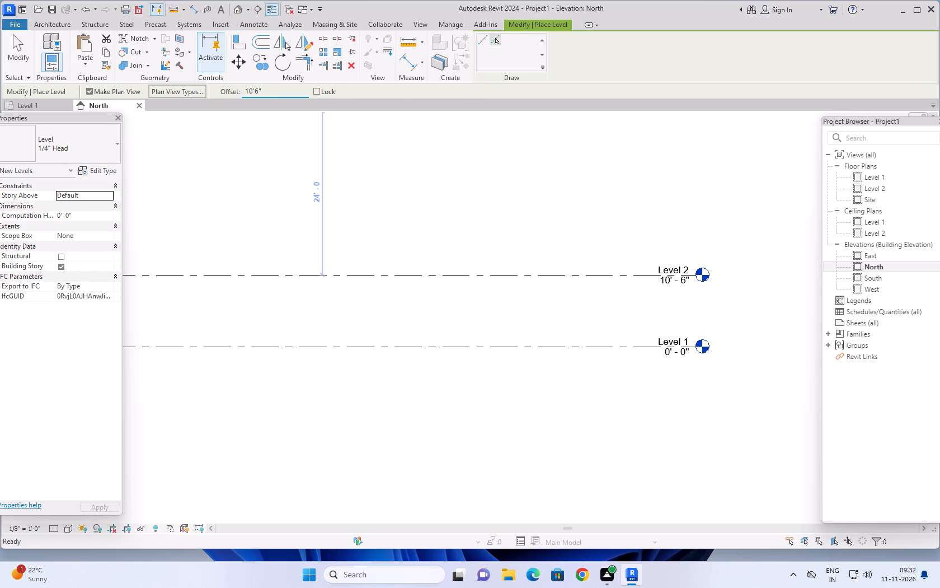
key(Return)
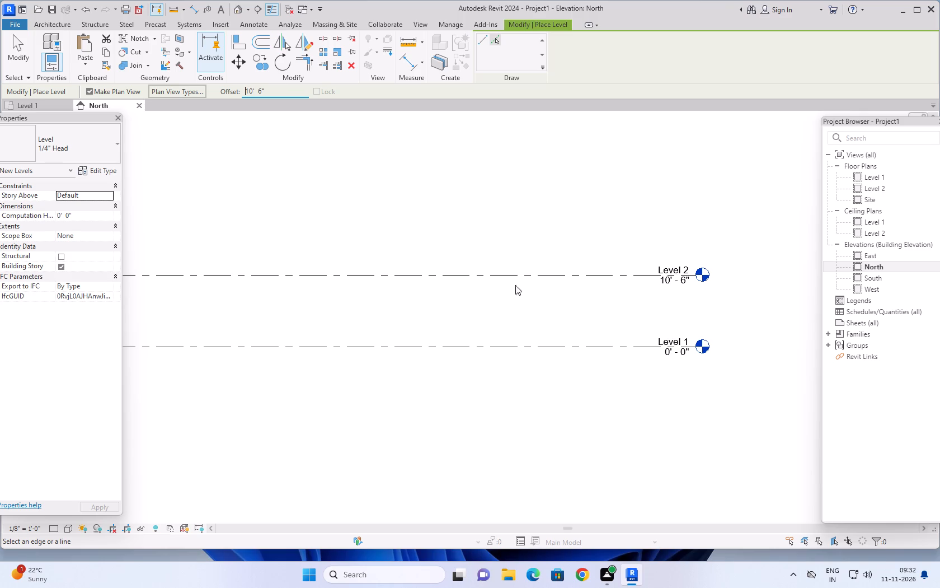
click(554, 272)
Add two more levels with the same 10' 6" offset, each picked from the topmost level line, and end the Level command.
scroll(560, 244, down, 5)
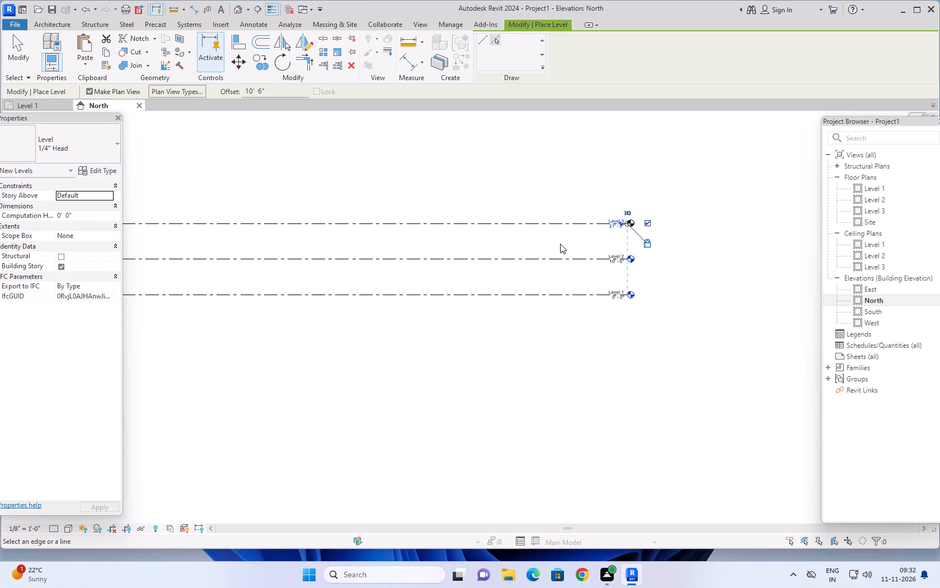
middle_drag(560, 244, 664, 270)
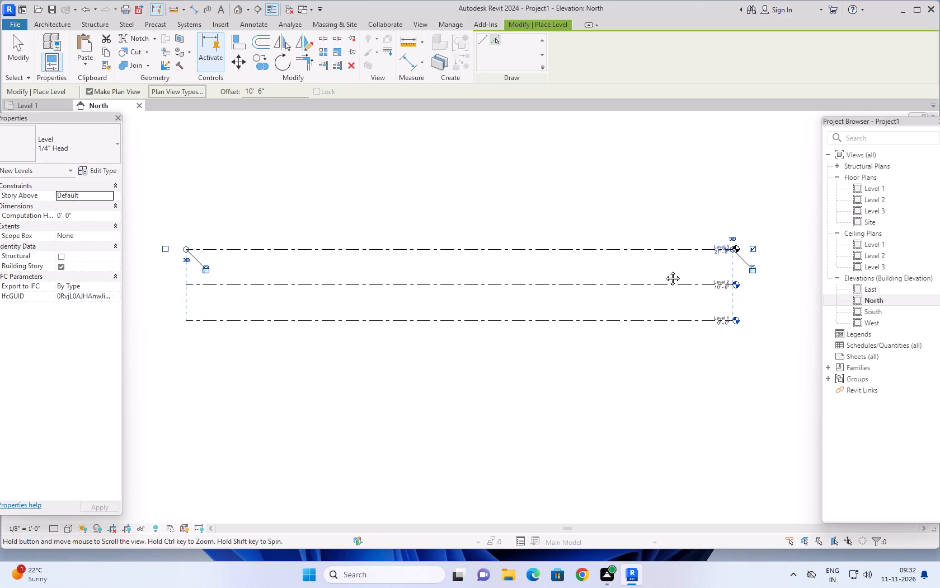
middle_drag(664, 270, 658, 273)
scroll(656, 274, up, 2)
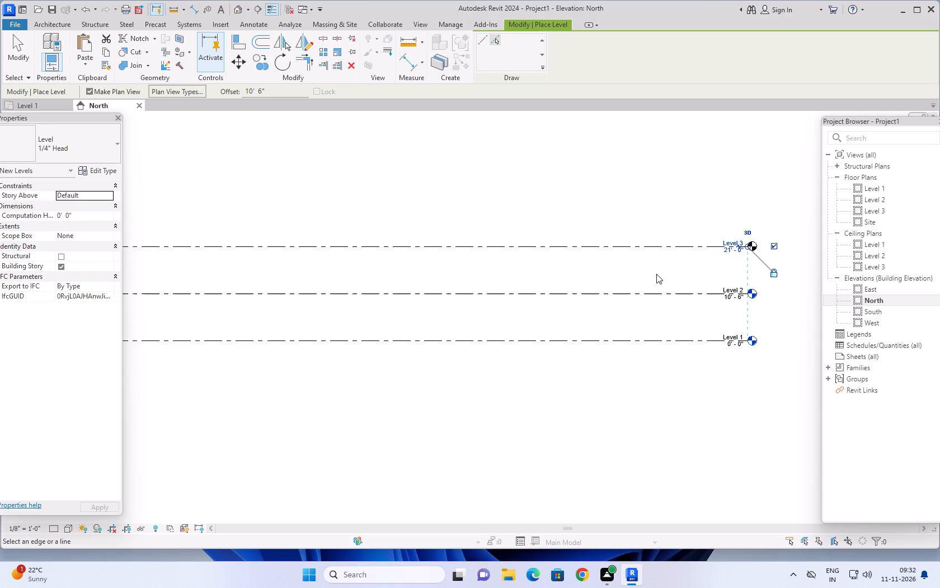
click(674, 243)
scroll(658, 269, down, 6)
middle_drag(647, 338, 621, 360)
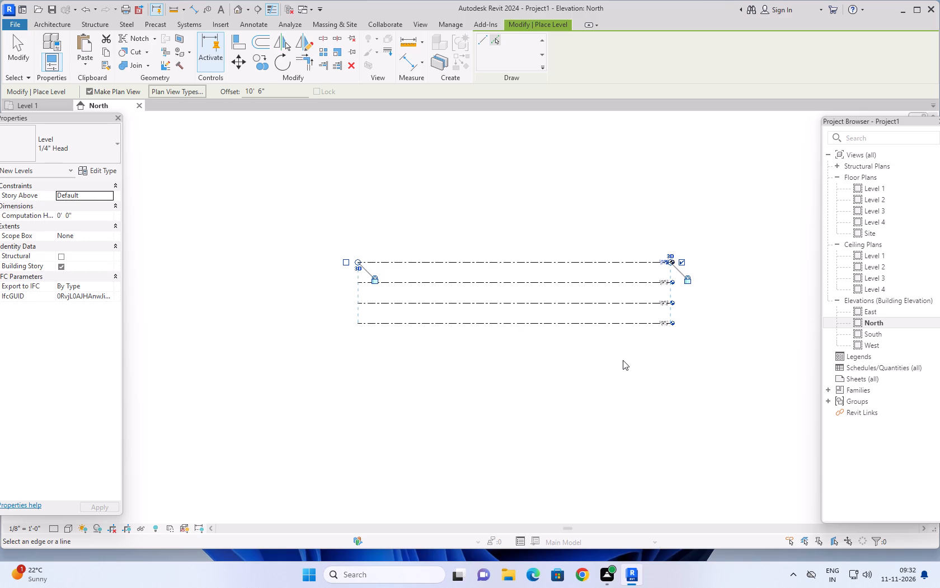
scroll(623, 360, up, 2)
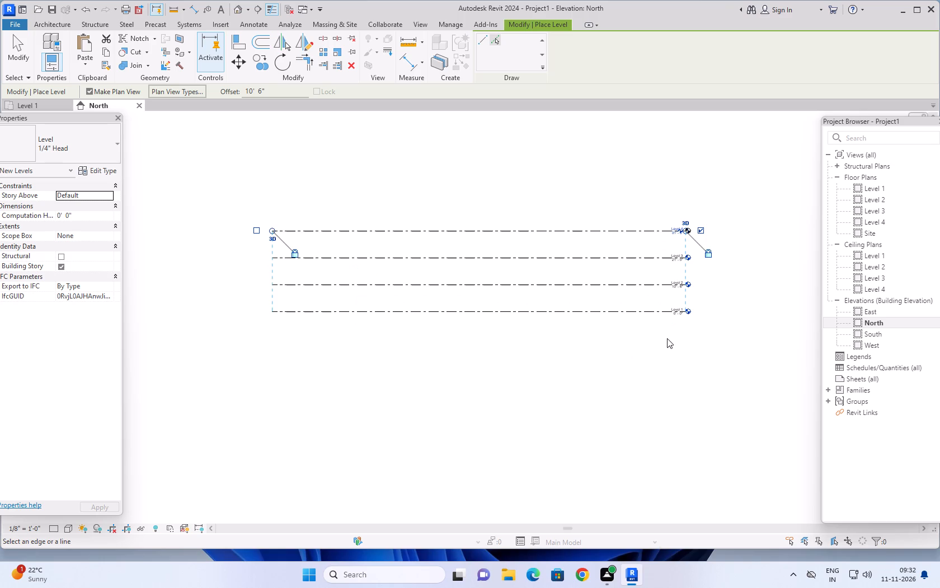
scroll(627, 339, up, 2)
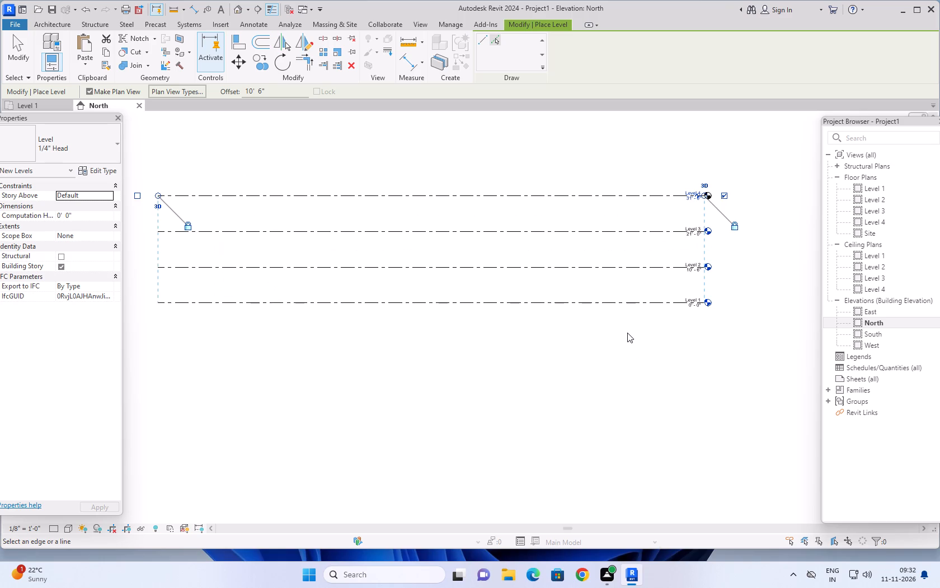
middle_drag(627, 333, 643, 395)
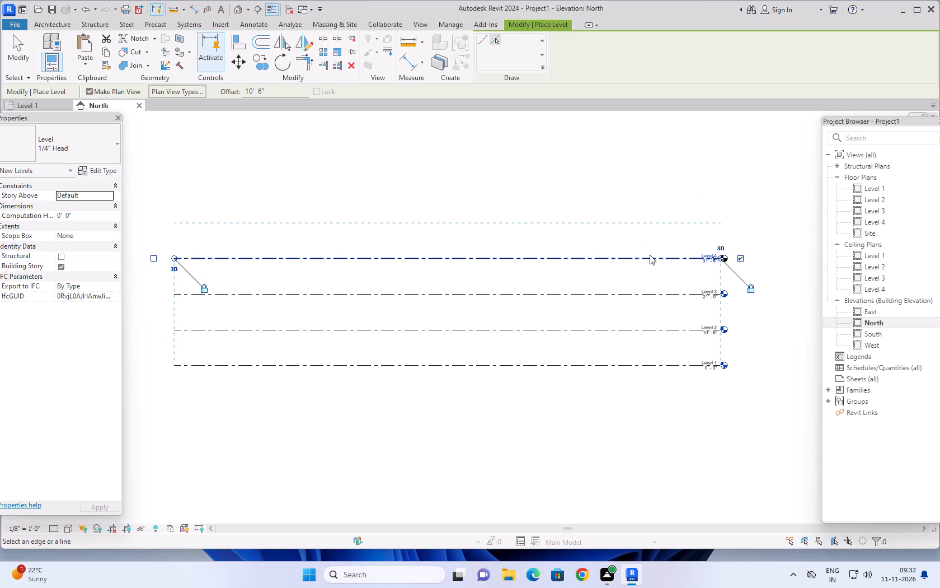
click(650, 255)
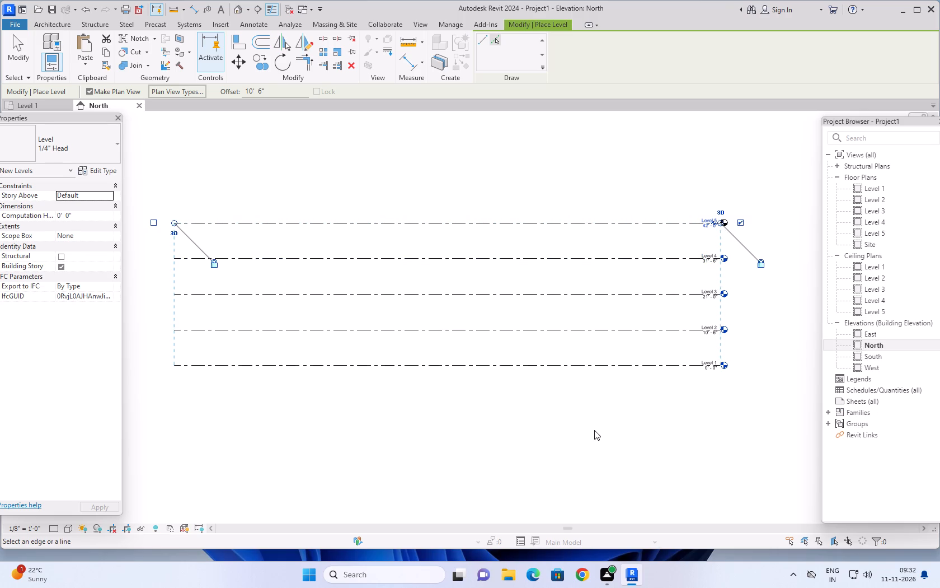
scroll(596, 421, down, 2)
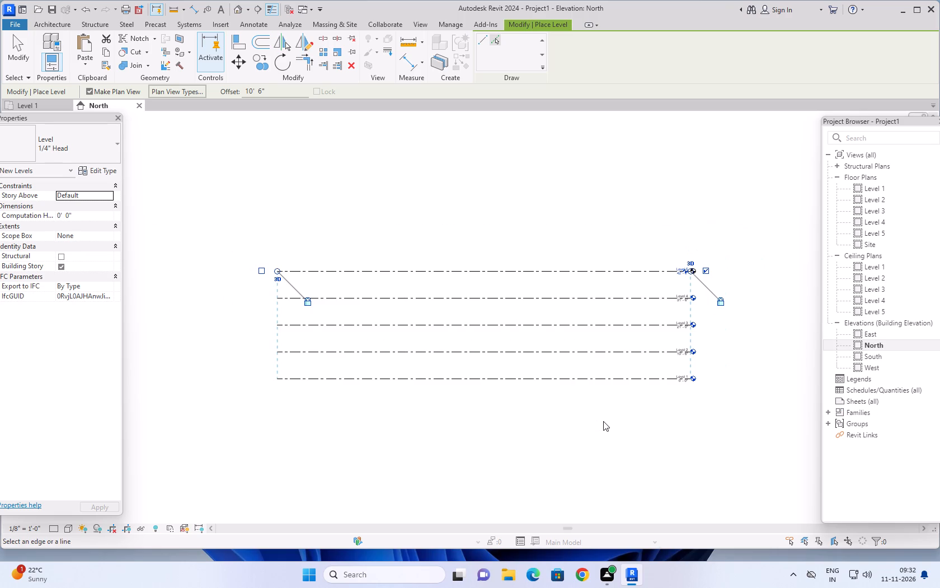
middle_drag(607, 418, 605, 406)
scroll(626, 414, up, 2)
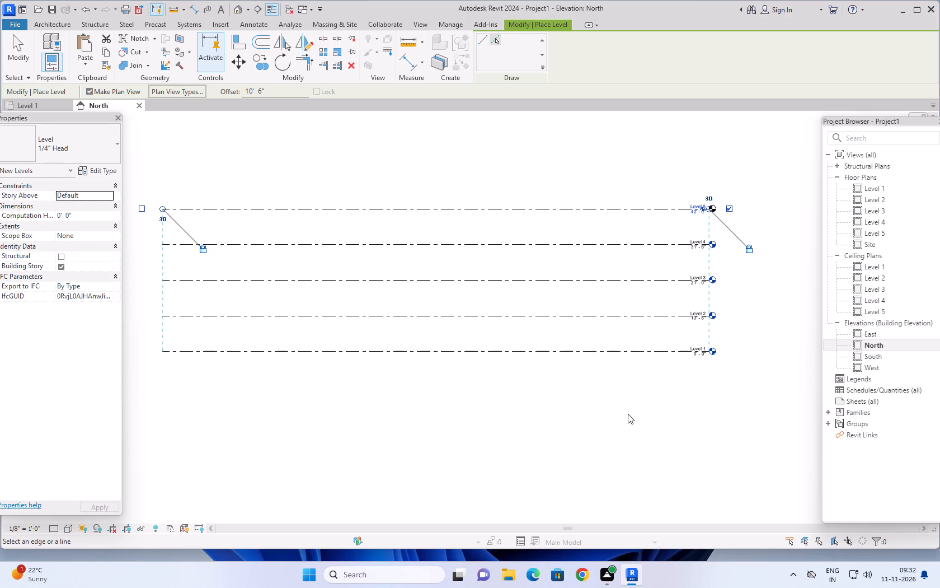
key(Escape)
key(Escape)
key(Escape)
Rename Level 1 as GROUND FLOOR at its level head.
middle_drag(661, 371, 617, 401)
scroll(673, 374, up, 11)
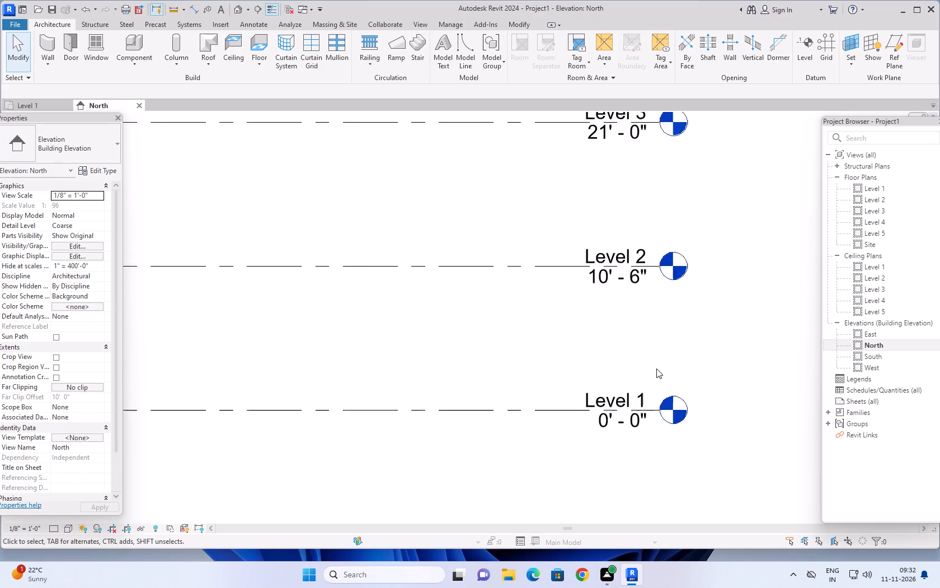
scroll(656, 368, up, 1)
middle_drag(642, 351, 679, 318)
key(Escape)
key(Escape)
click(650, 376)
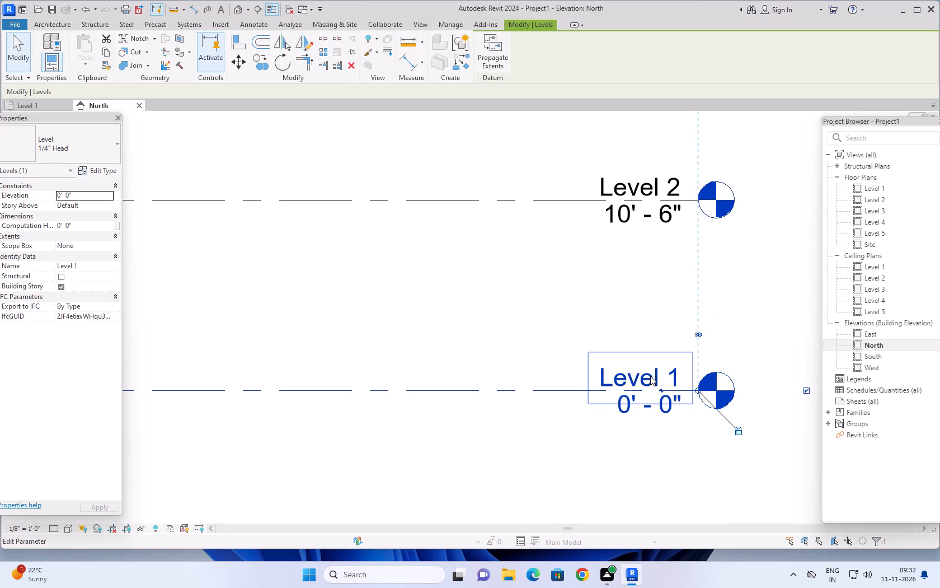
click(650, 376)
text(GROUN)
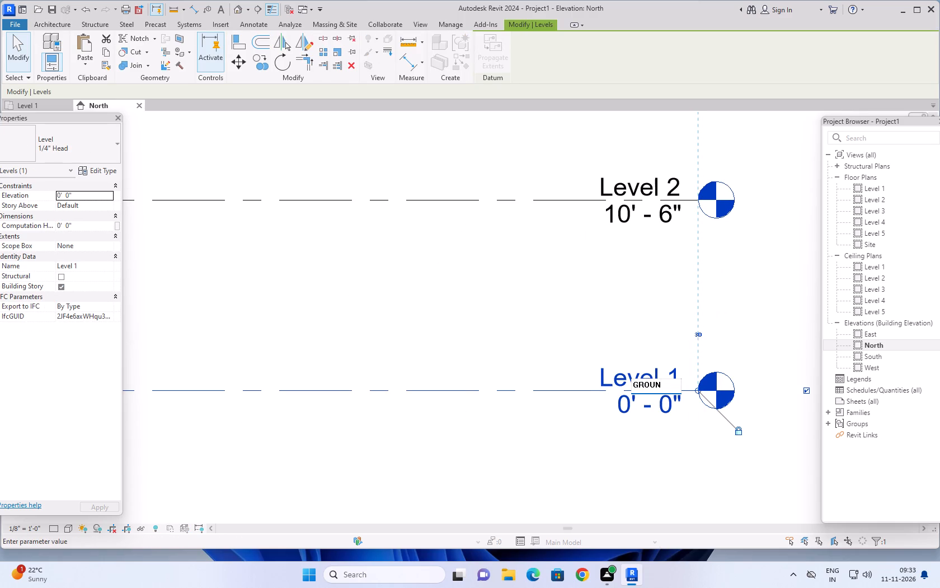
text(D FLOOR)
click(586, 319)
Rename Level 2 as FIRST FLOOR at its level head.
scroll(600, 301, down, 4)
middle_drag(604, 298, 612, 309)
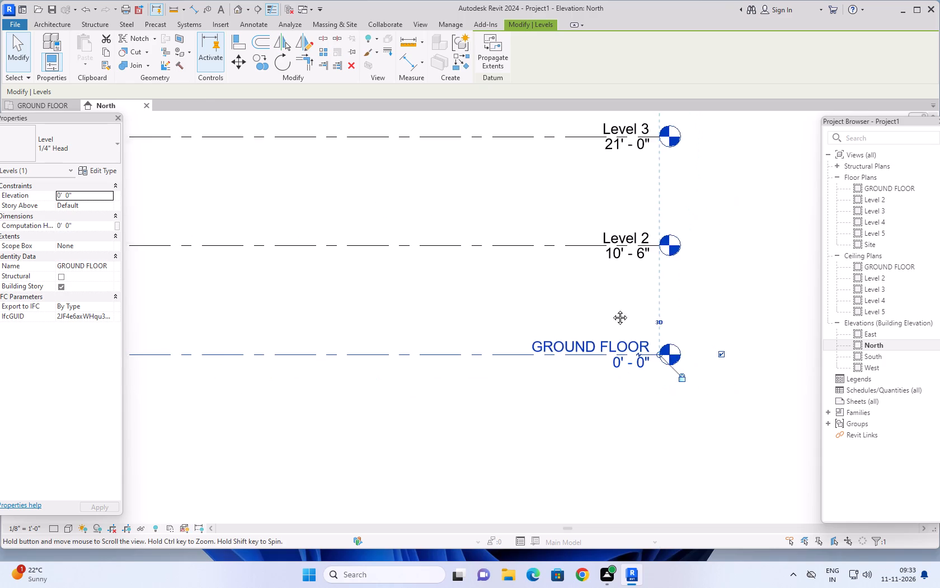
middle_drag(612, 309, 627, 385)
scroll(626, 368, up, 2)
click(662, 302)
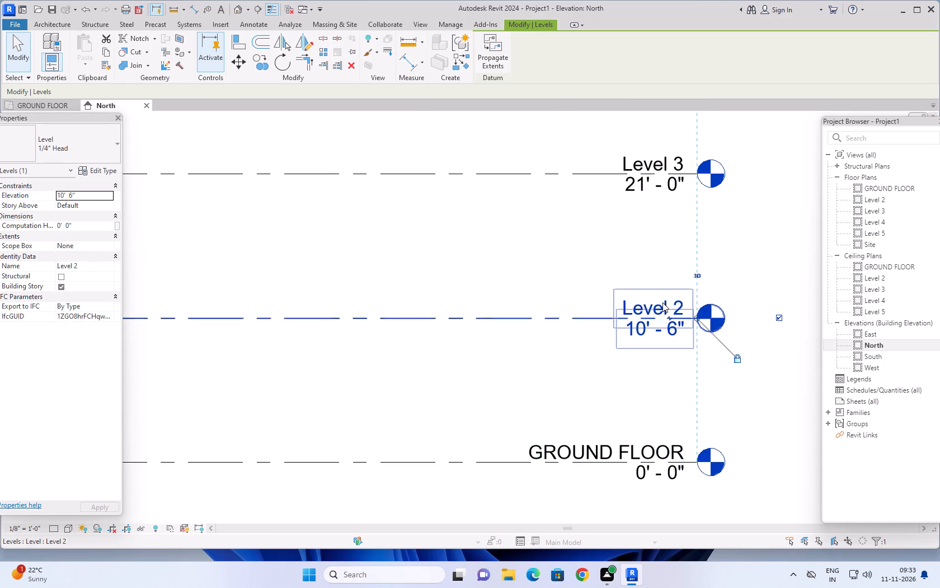
click(662, 302)
text(FIRST FLOOR)
click(620, 277)
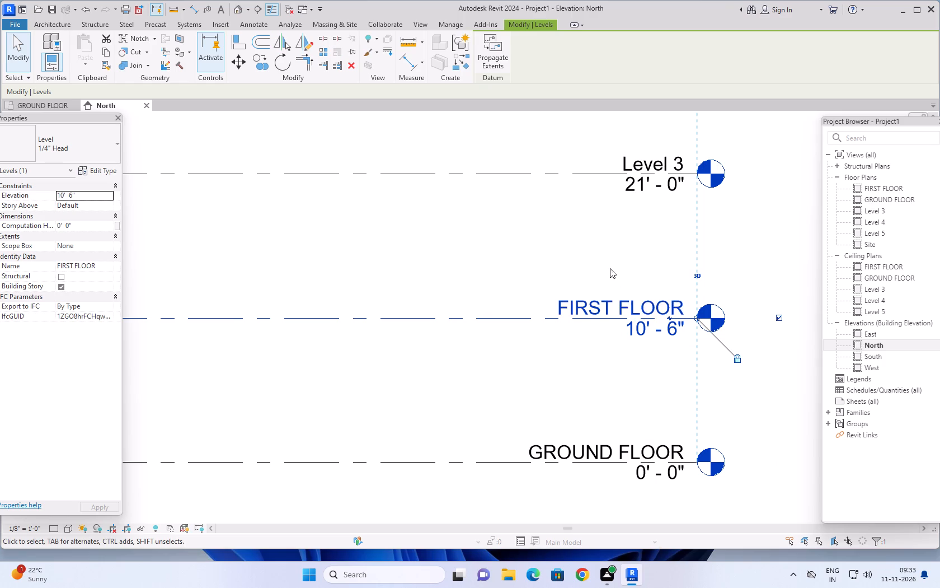
Rename Level 3 as SECOND FLOOR at its level head.
scroll(602, 263, down, 4)
middle_drag(604, 260, 603, 346)
scroll(611, 325, up, 2)
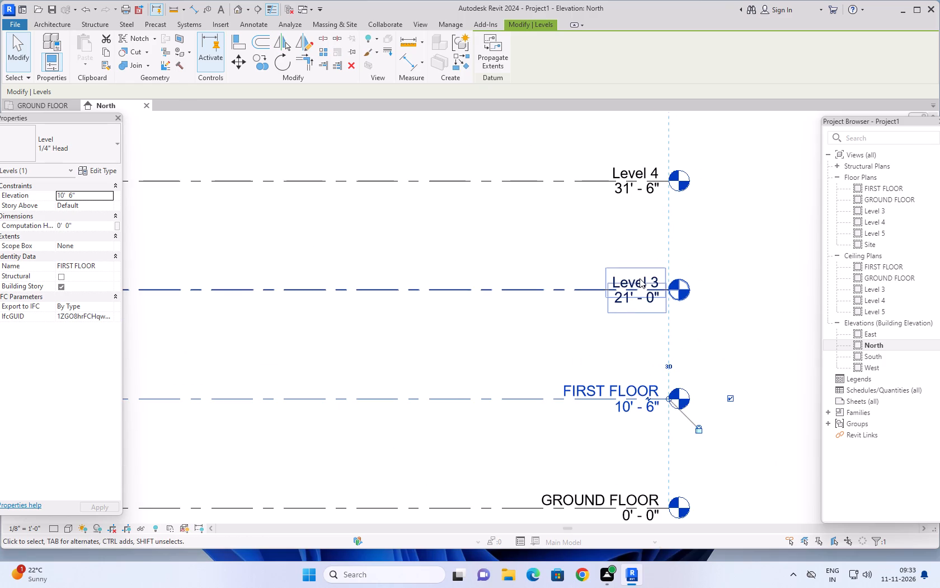
double_click(640, 278)
text(SECOND FLOOR)
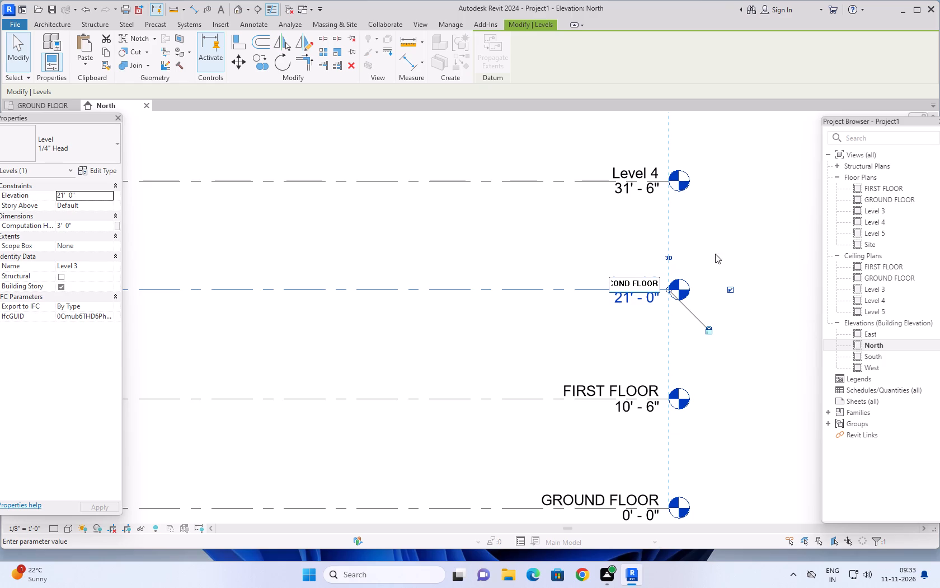
click(737, 237)
Rename Level 4 as THIRD FLOOR at its level head.
scroll(737, 241, down, 5)
middle_drag(736, 209, 727, 278)
scroll(712, 277, up, 5)
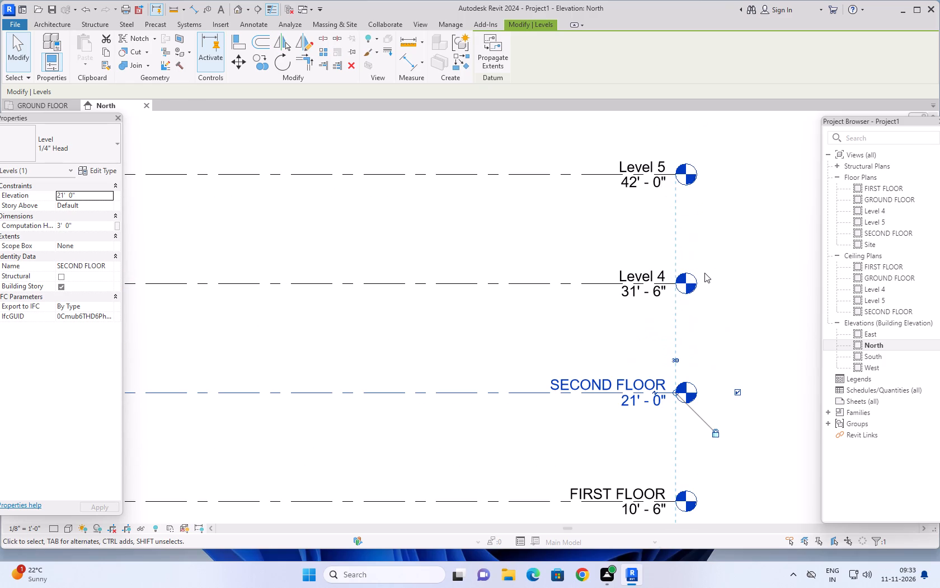
double_click(648, 272)
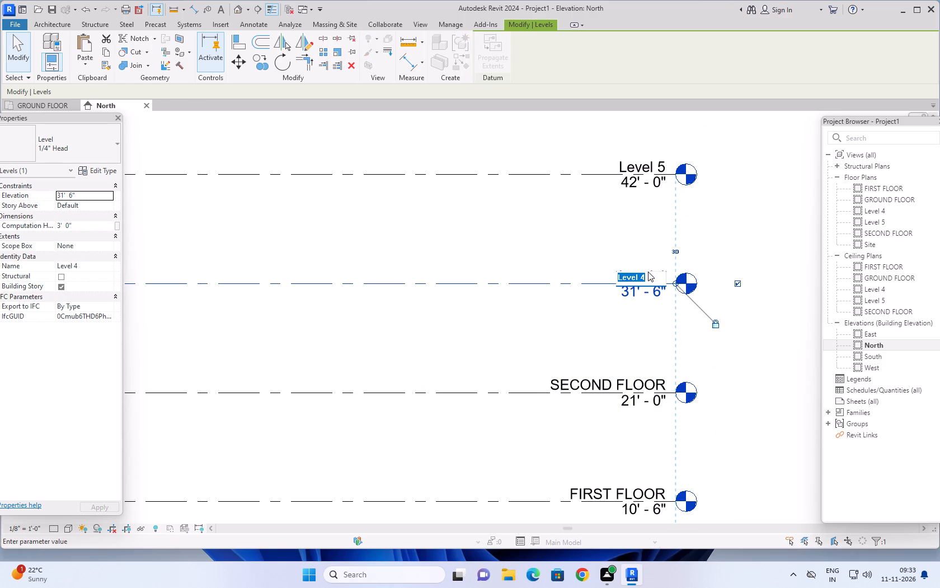
text(THI)
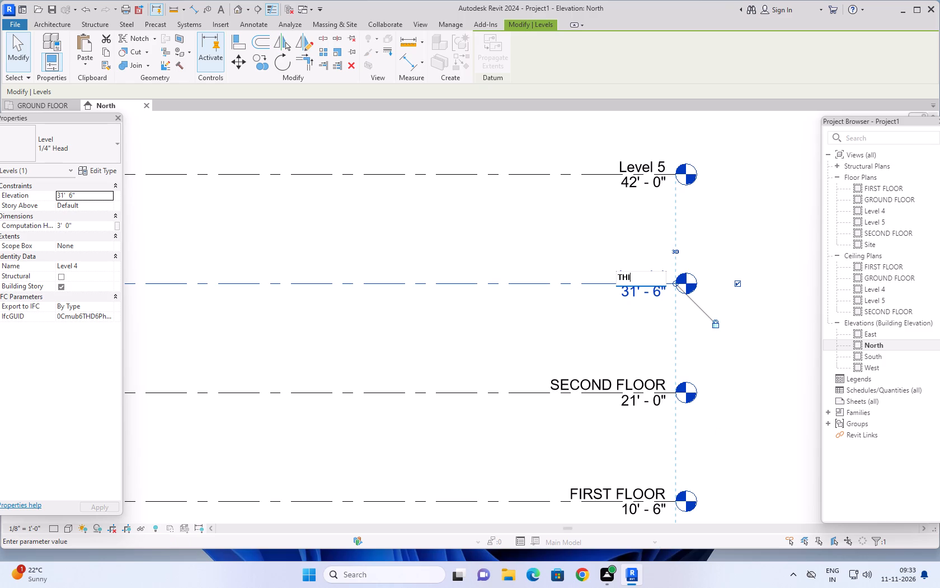
text(RD FLOOR)
click(726, 242)
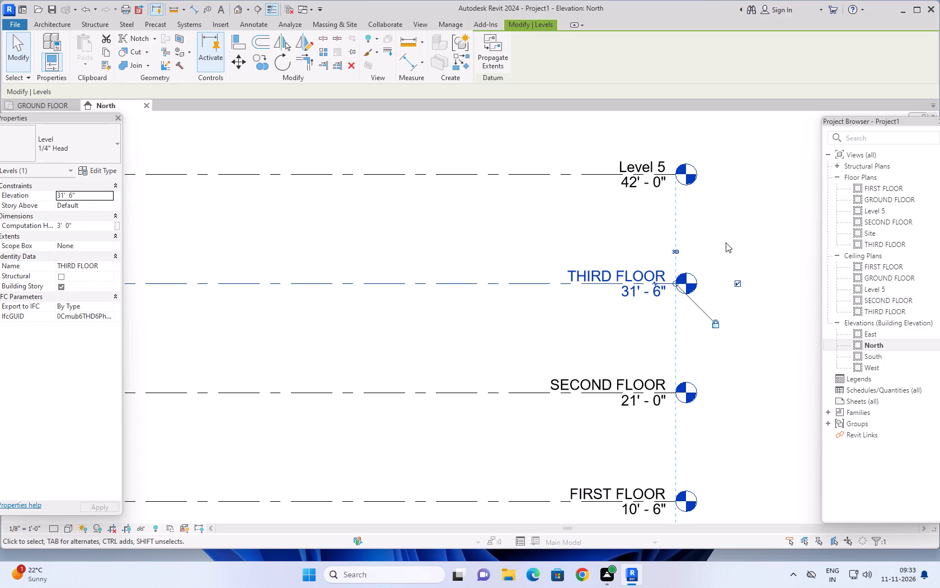
Rename the topmost level, Level 5, as ROOF at its level head and clear the selection.
scroll(726, 242, down, 3)
middle_drag(726, 227, 725, 283)
scroll(696, 244, up, 3)
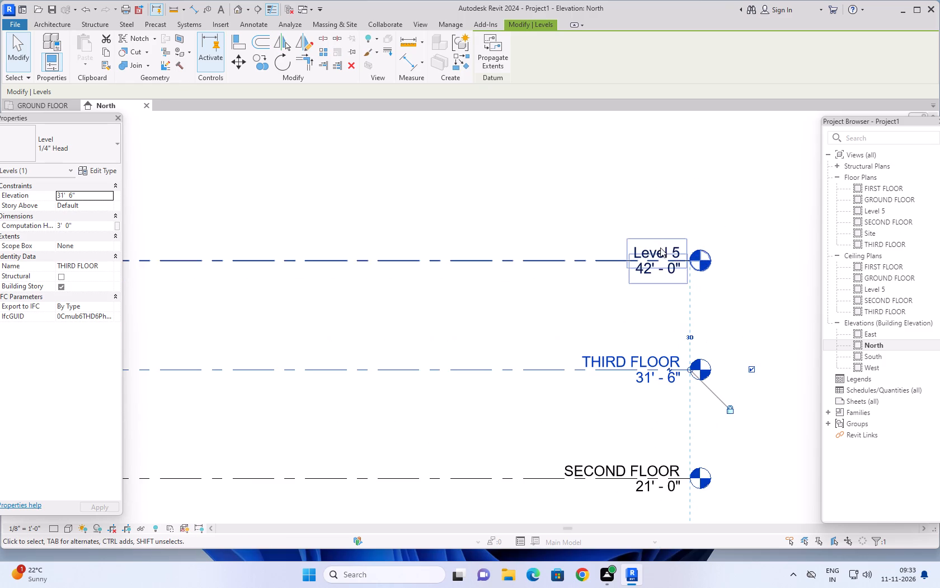
double_click(660, 249)
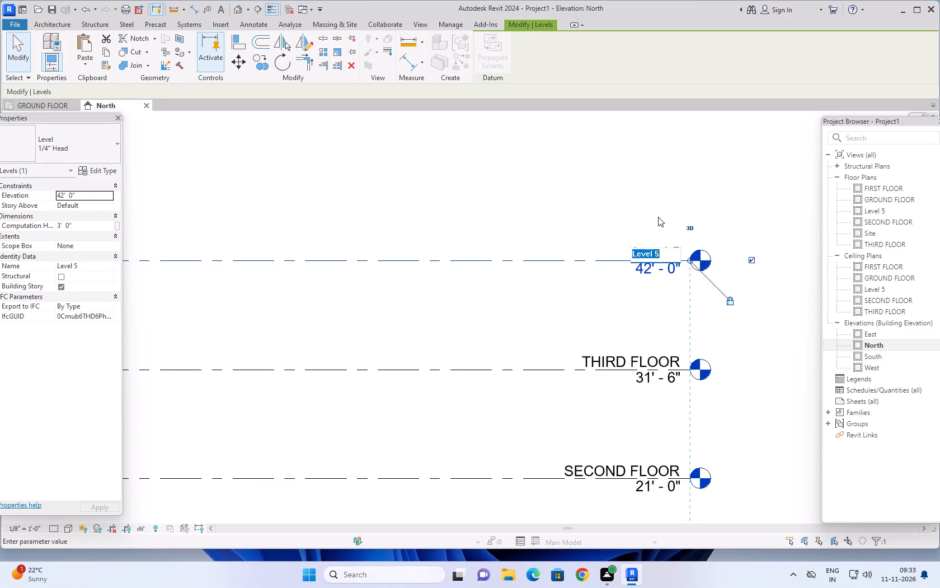
text(ROOF)
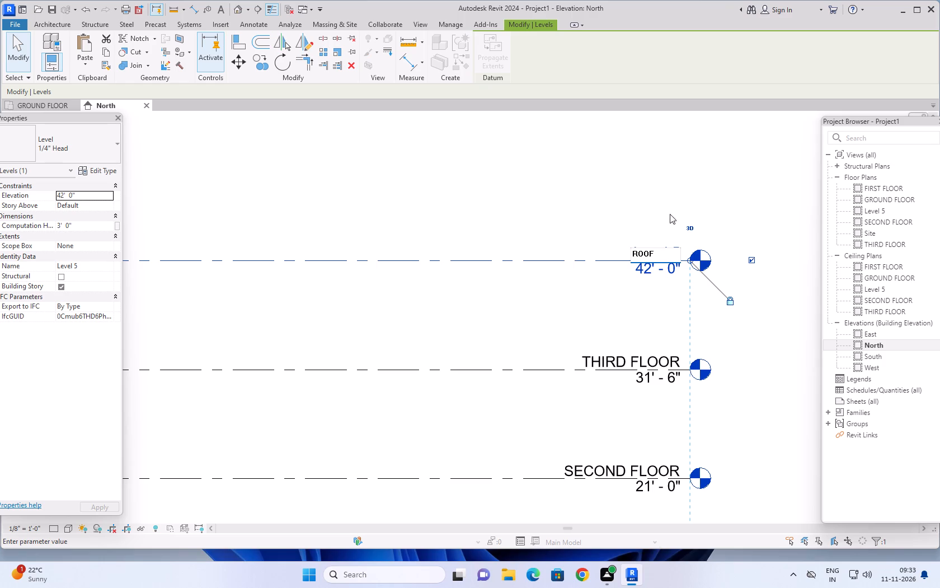
click(634, 192)
scroll(633, 192, down, 10)
key(Escape)
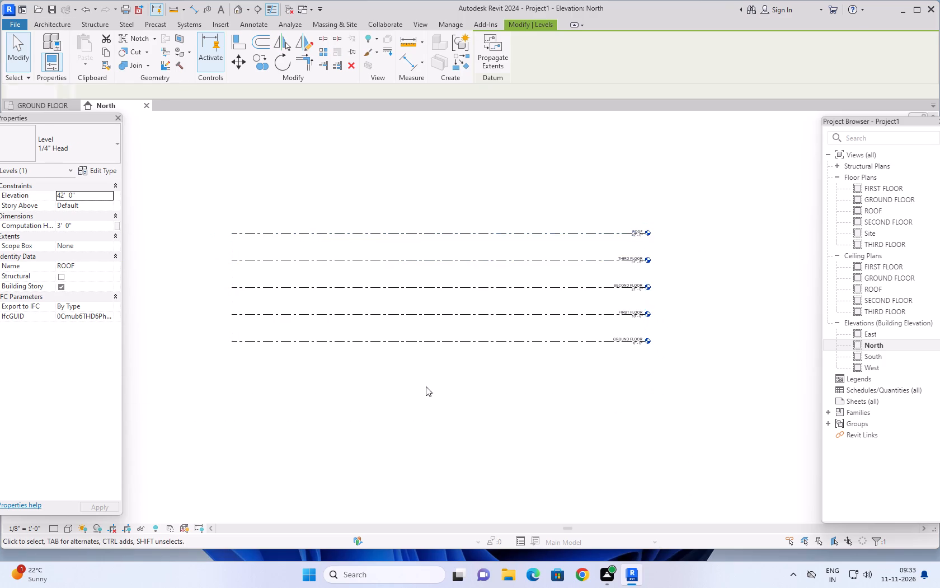
key(Escape)
Examine the names and elevations of the five levels in the North elevation.
middle_drag(377, 379, 420, 391)
scroll(456, 380, up, 2)
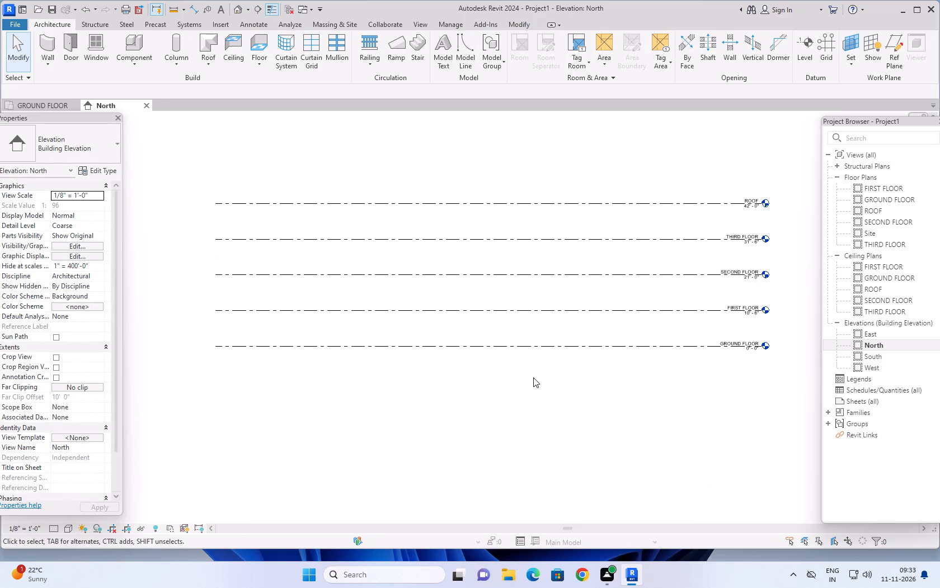
scroll(646, 370, up, 2)
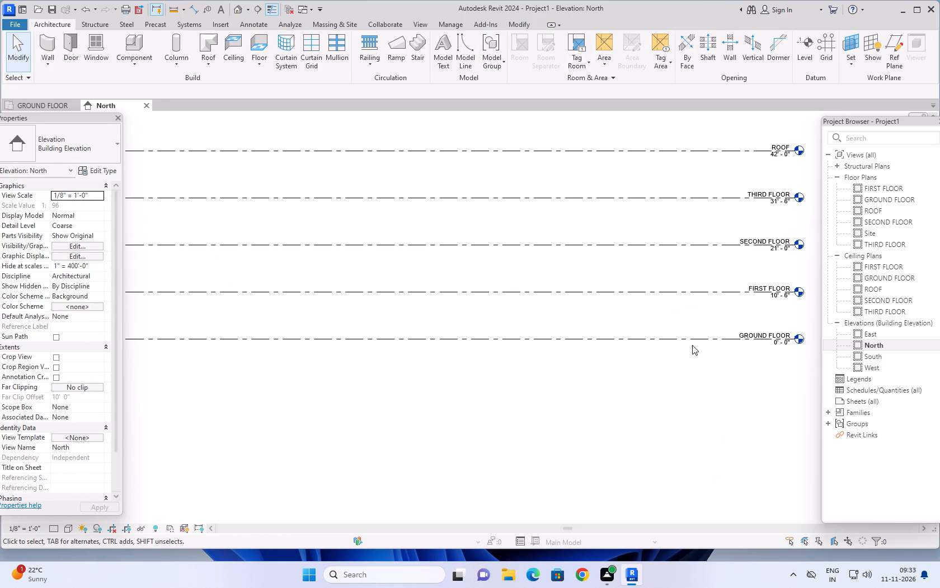
scroll(694, 339, down, 5)
middle_drag(693, 362, 651, 383)
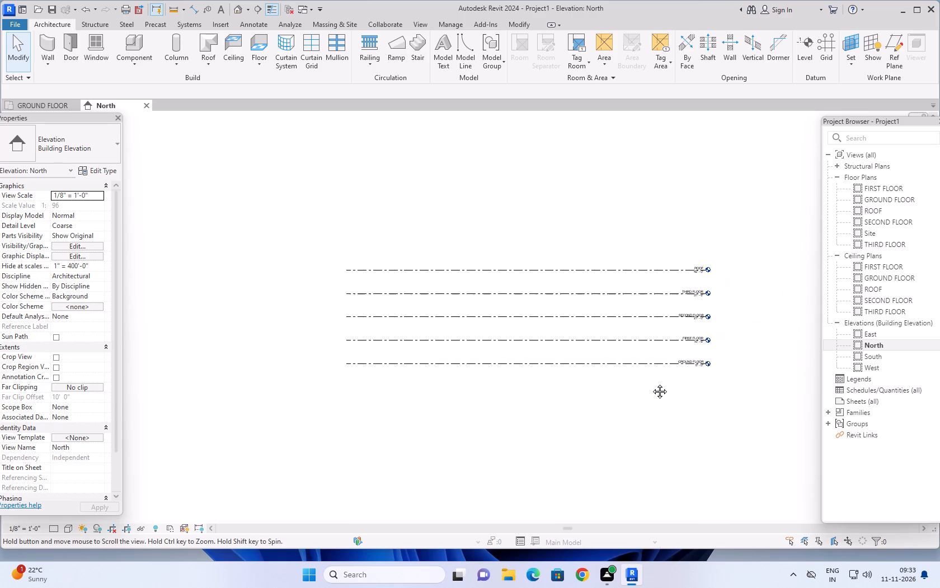
middle_drag(651, 383, 613, 395)
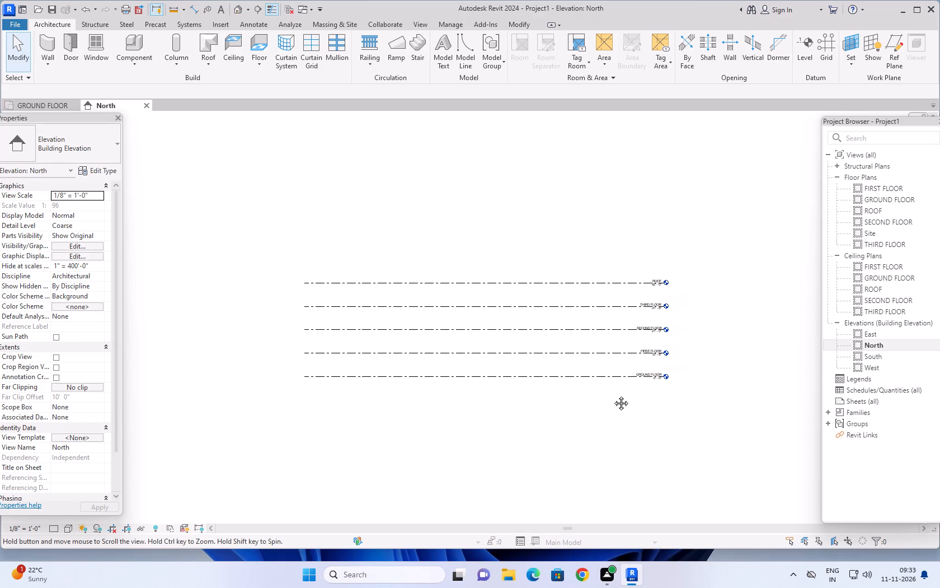
middle_drag(613, 395, 604, 402)
scroll(604, 402, up, 2)
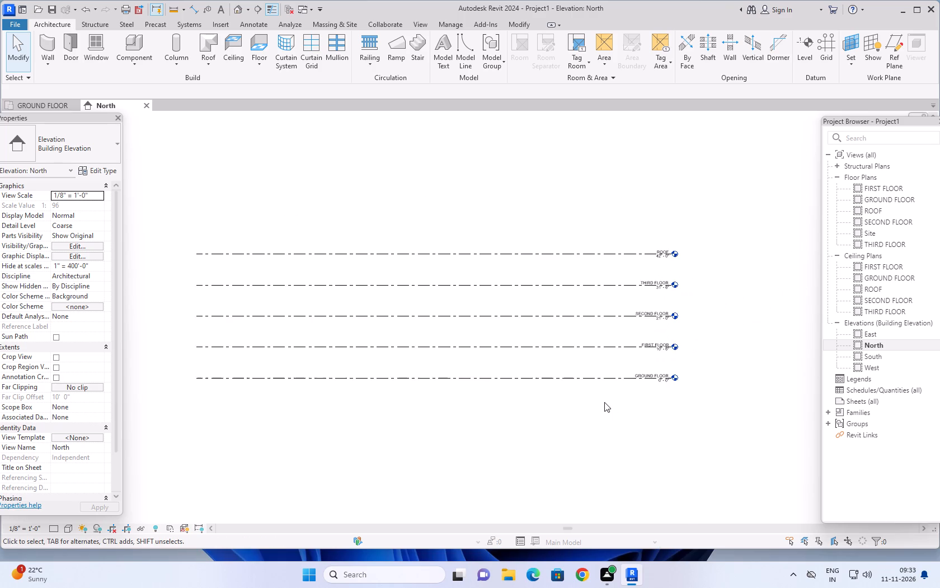
scroll(604, 402, up, 3)
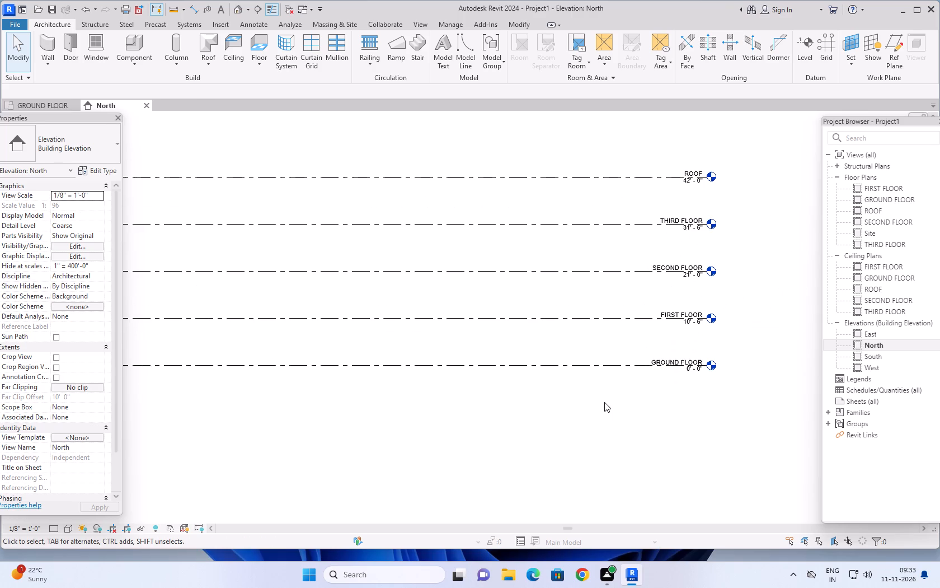
scroll(604, 402, down, 3)
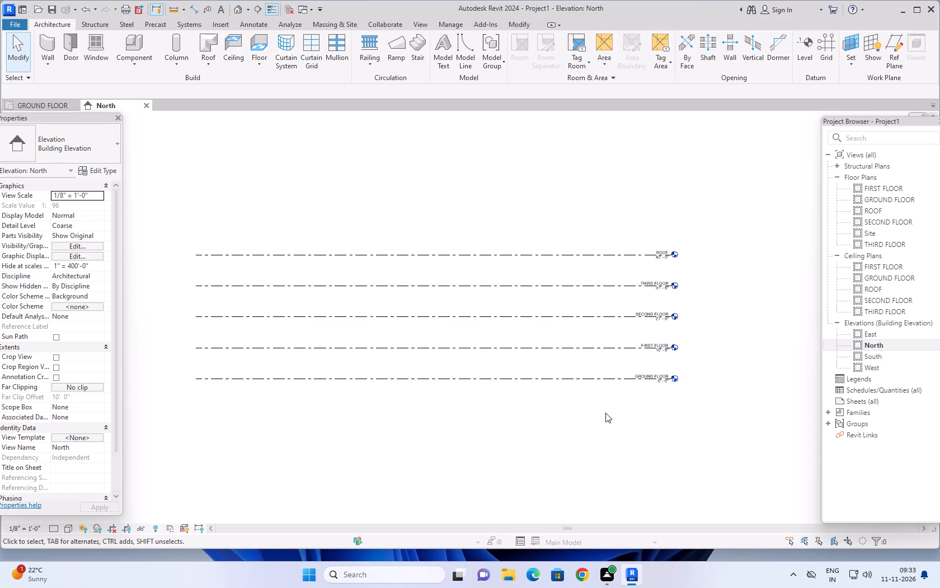
middle_drag(605, 413, 623, 410)
Open the GROUND FLOOR floor plan view and frame its four elevation markers.
double_click(882, 202)
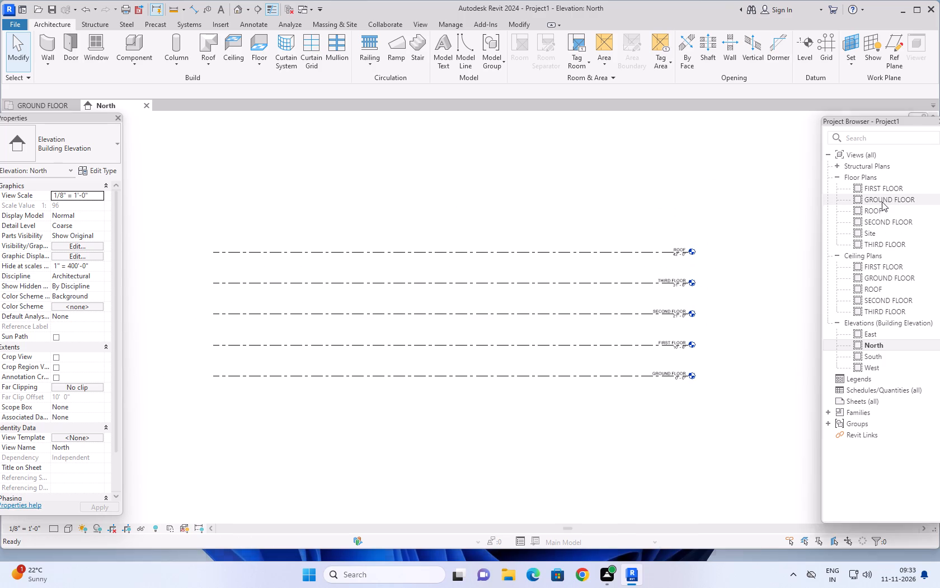
scroll(469, 331, down, 2)
middle_drag(486, 329, 498, 346)
scroll(498, 346, up, 4)
middle_drag(511, 345, 515, 323)
scroll(515, 323, up, 1)
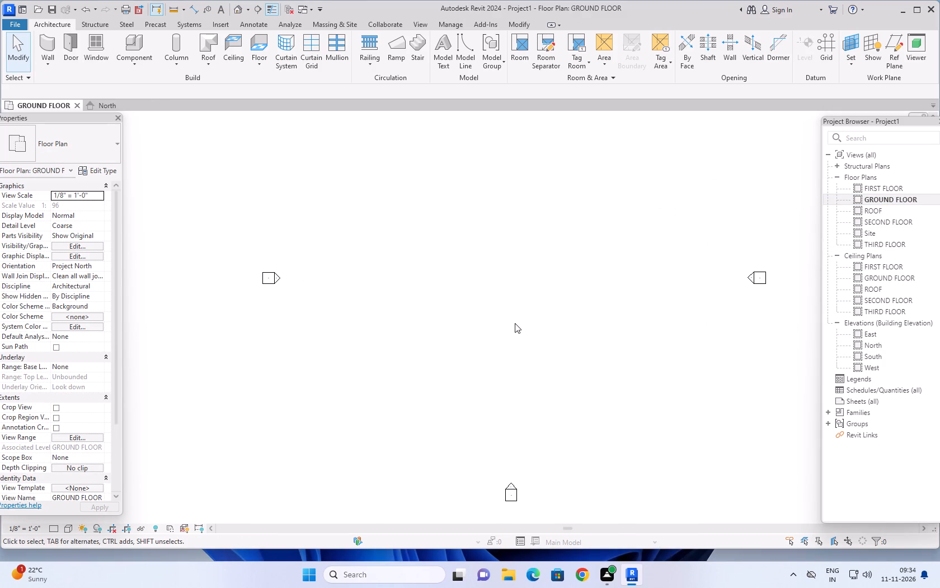
middle_drag(524, 309, 500, 360)
scroll(500, 360, down, 2)
middle_drag(509, 361, 504, 356)
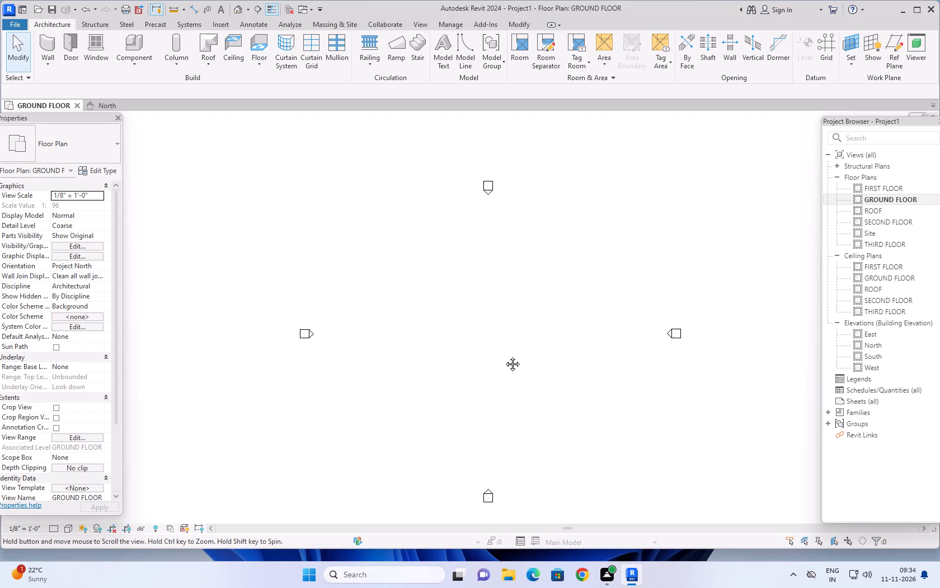
middle_drag(504, 356, 493, 358)
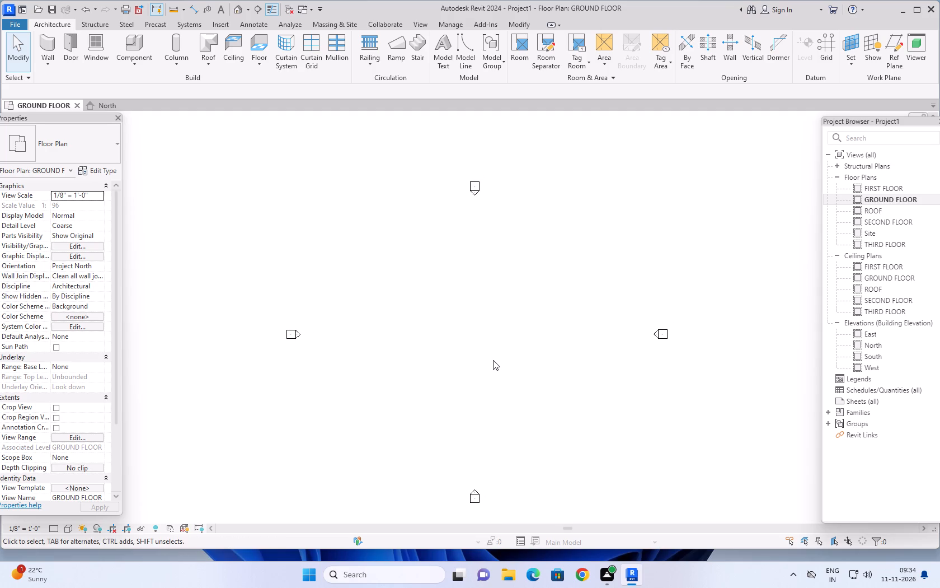
key(Escape)
key(Escape)
Link the CAD file FLOOR PLAN 1.dwg from Documents into the ground floor plan with Auto - Center to Center positioning.
click(224, 24)
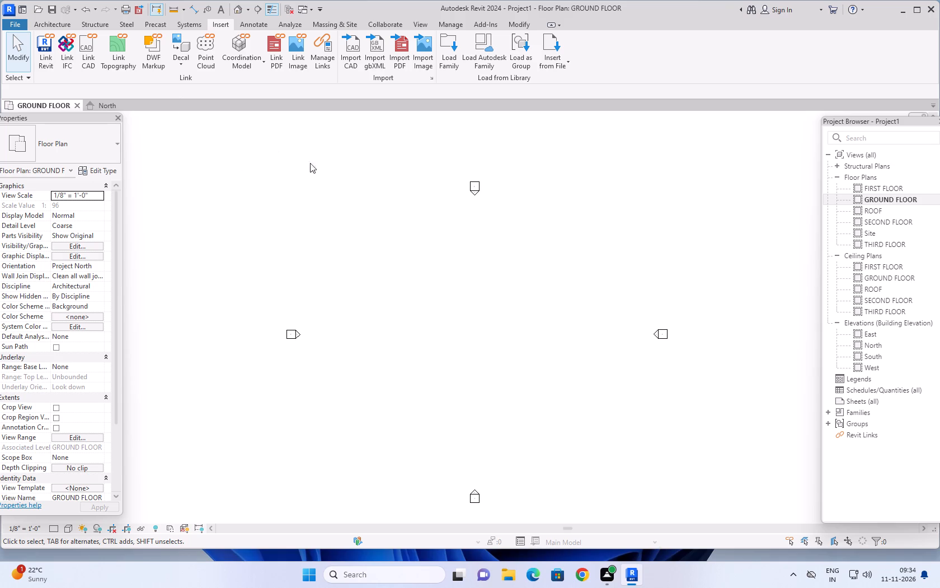
click(81, 53)
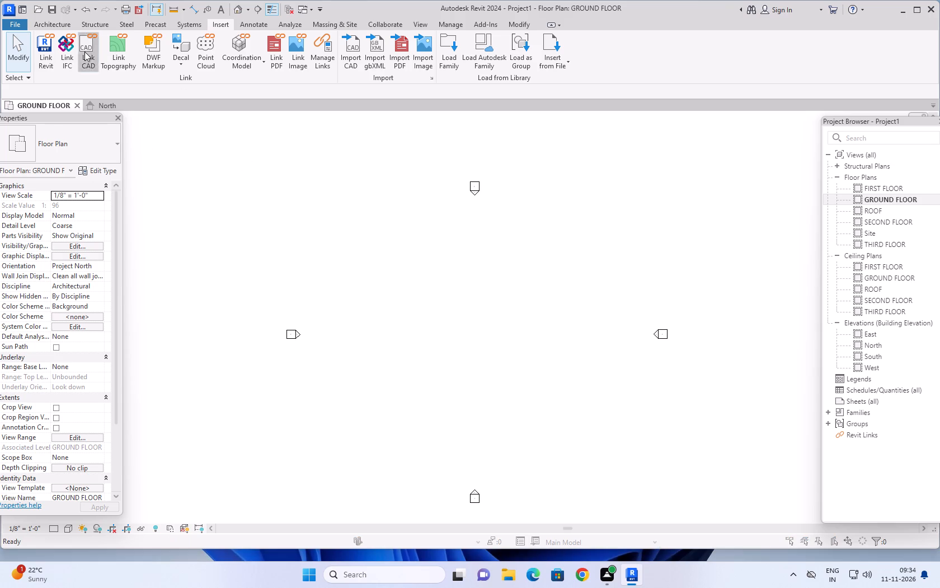
scroll(375, 217, up, 2)
click(283, 197)
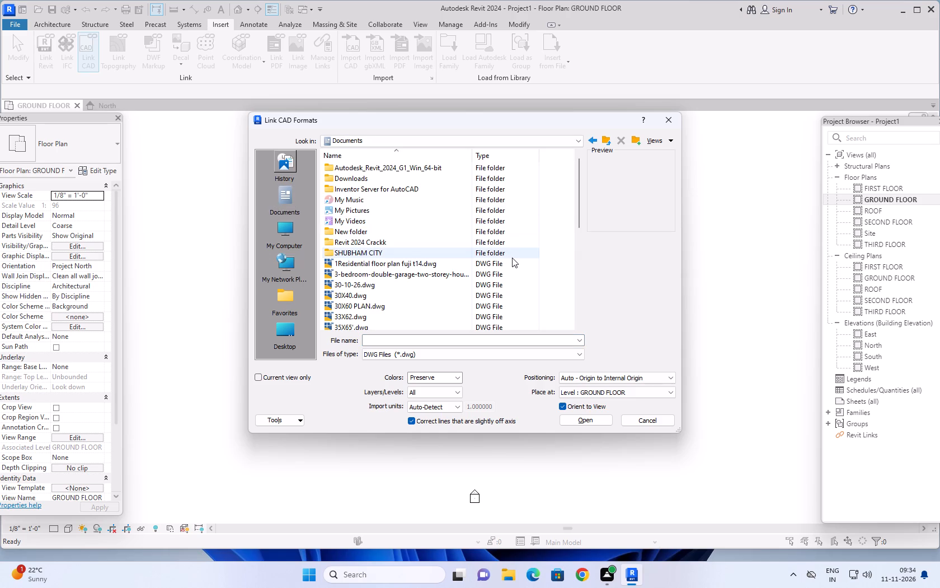
scroll(394, 209, up, 5)
scroll(394, 212, down, 4)
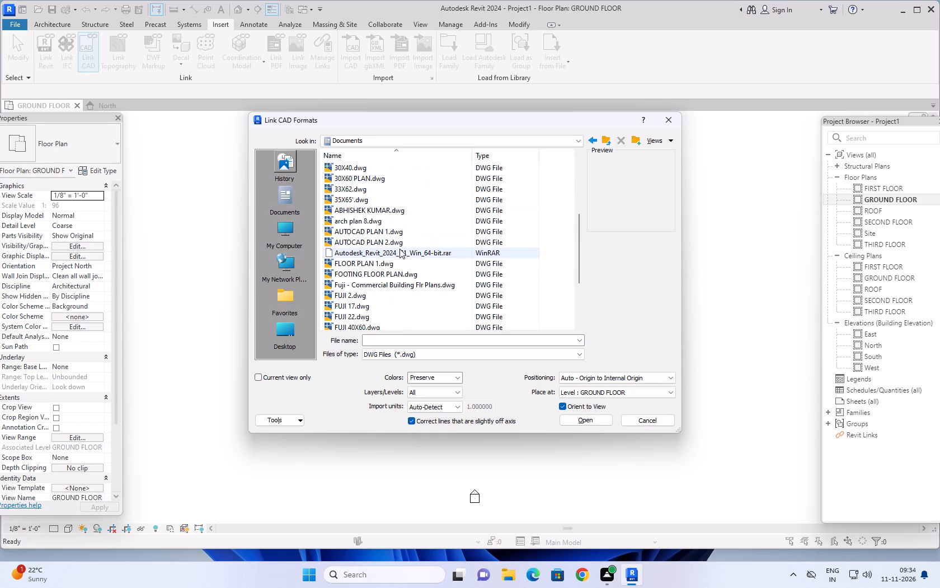
click(385, 264)
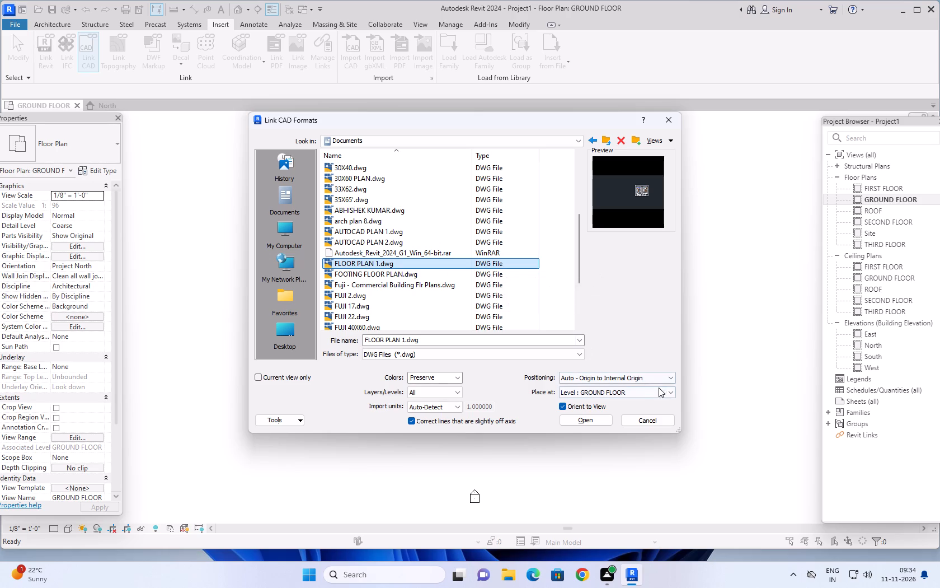
click(662, 372)
click(613, 383)
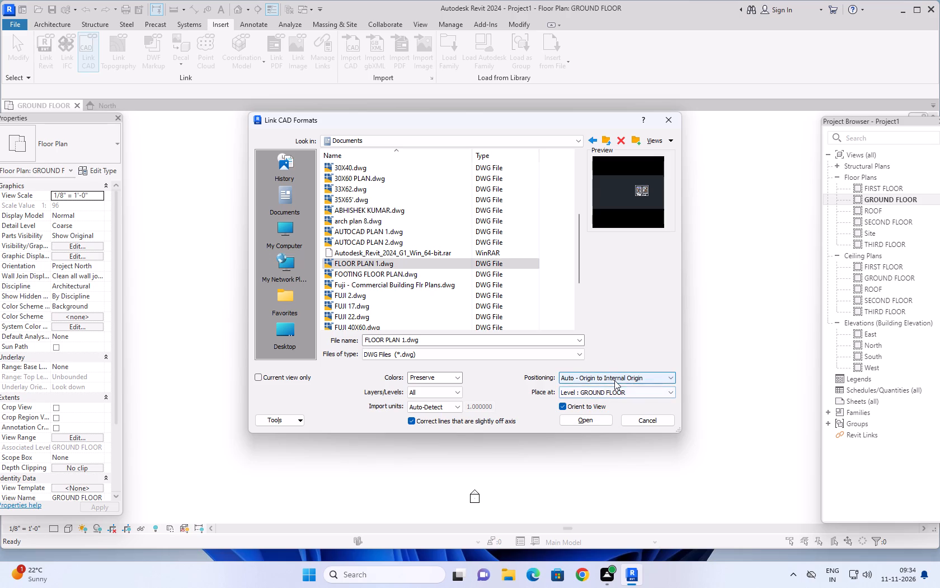
click(614, 380)
click(611, 388)
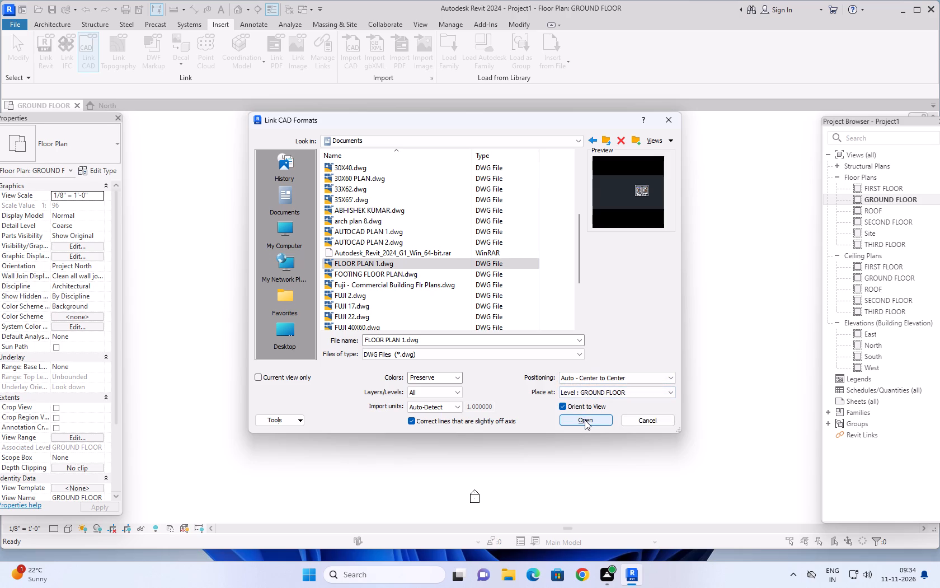
click(585, 420)
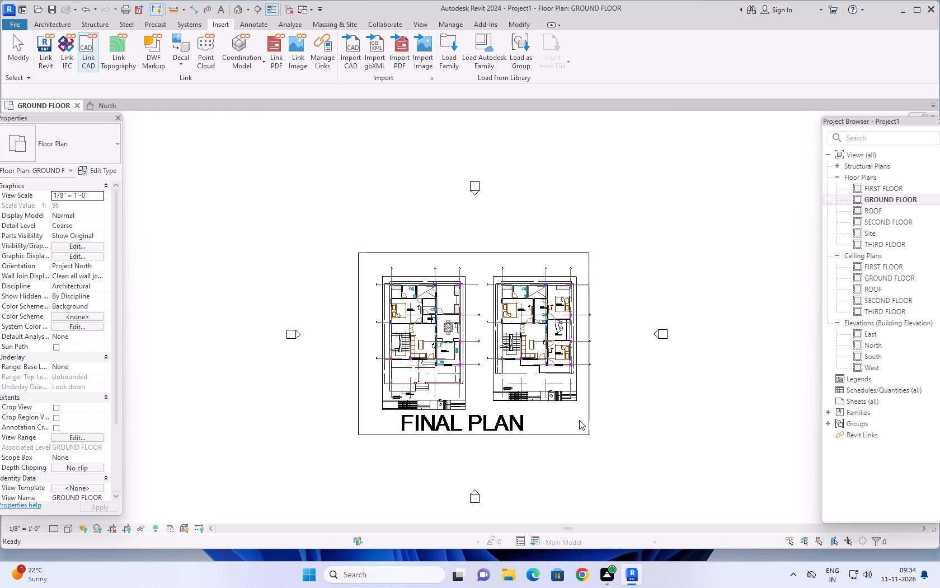
Pin the linked FLOOR PLAN 1.dwg drawing in place and clear the selection.
middle_drag(539, 453, 542, 417)
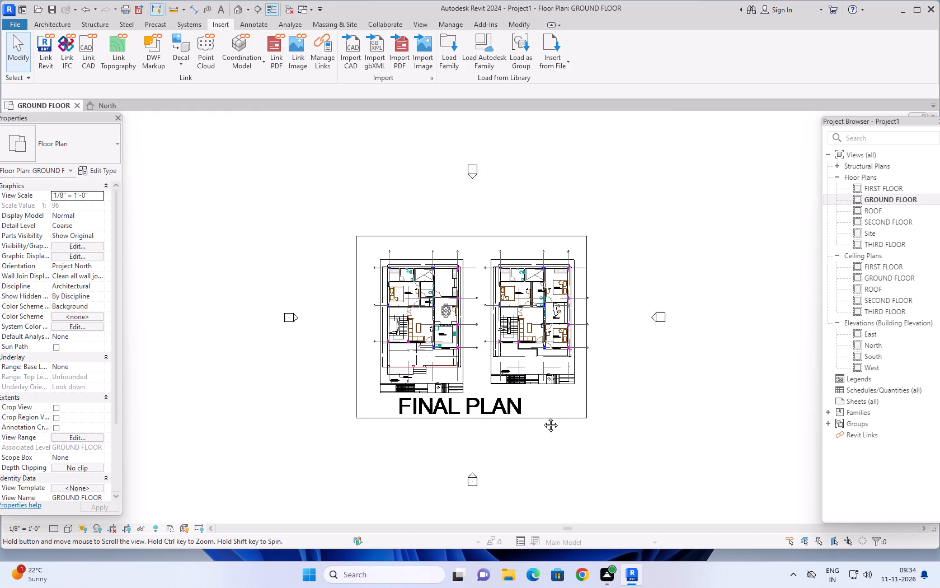
middle_drag(542, 417, 555, 405)
scroll(559, 407, up, 3)
middle_drag(561, 407, 562, 408)
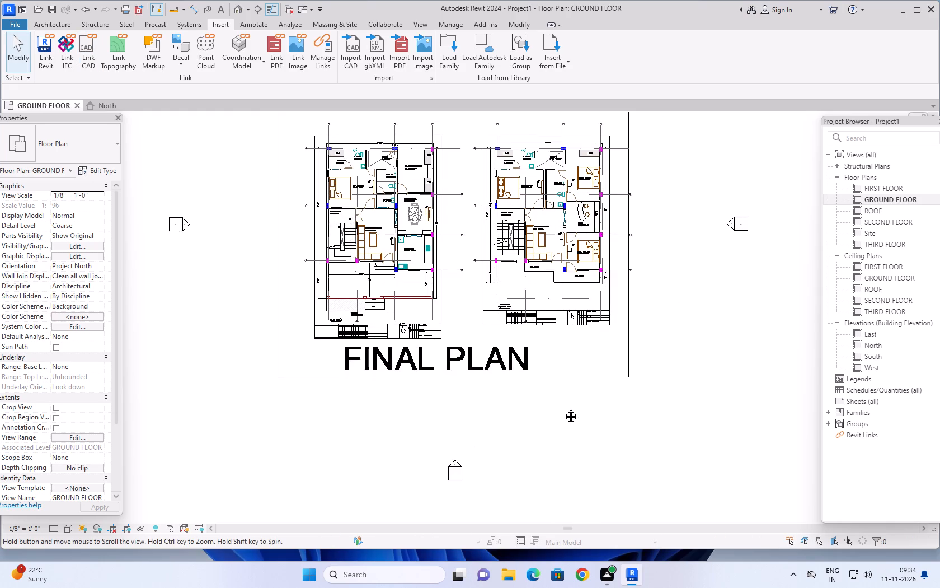
middle_drag(562, 408, 582, 436)
scroll(585, 438, up, 1)
key(Escape)
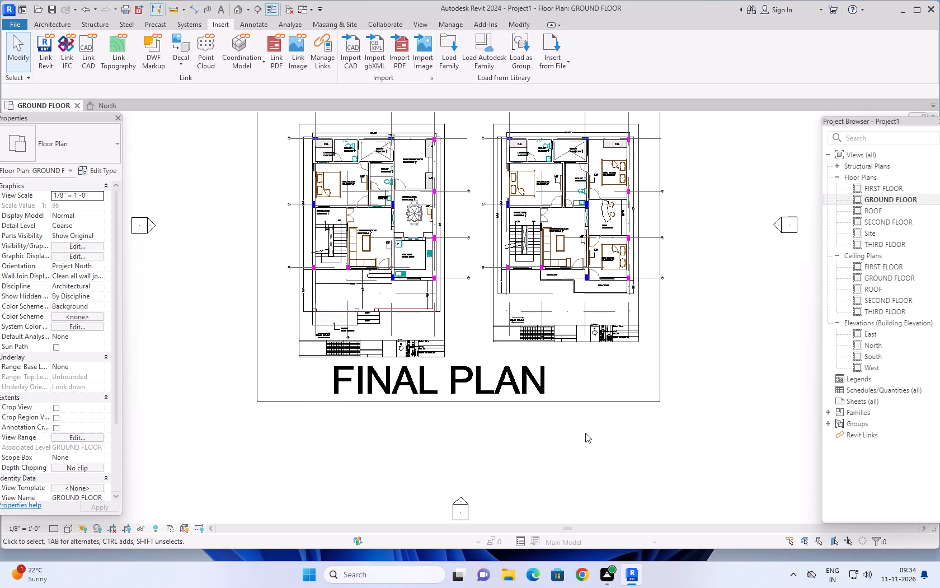
key(Escape)
click(587, 403)
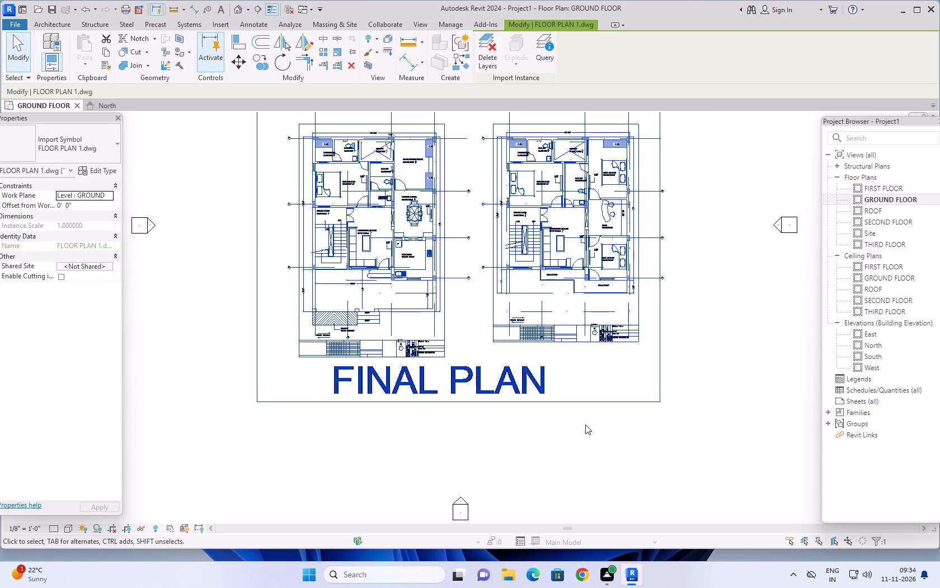
click(351, 52)
scroll(521, 342, down, 4)
middle_drag(622, 258, 625, 262)
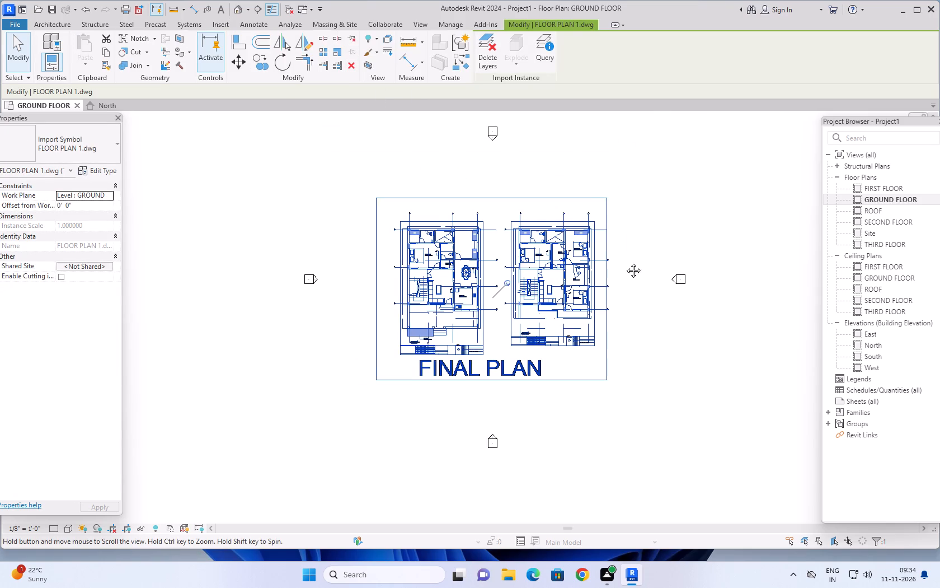
middle_drag(625, 262, 642, 264)
scroll(507, 212, up, 3)
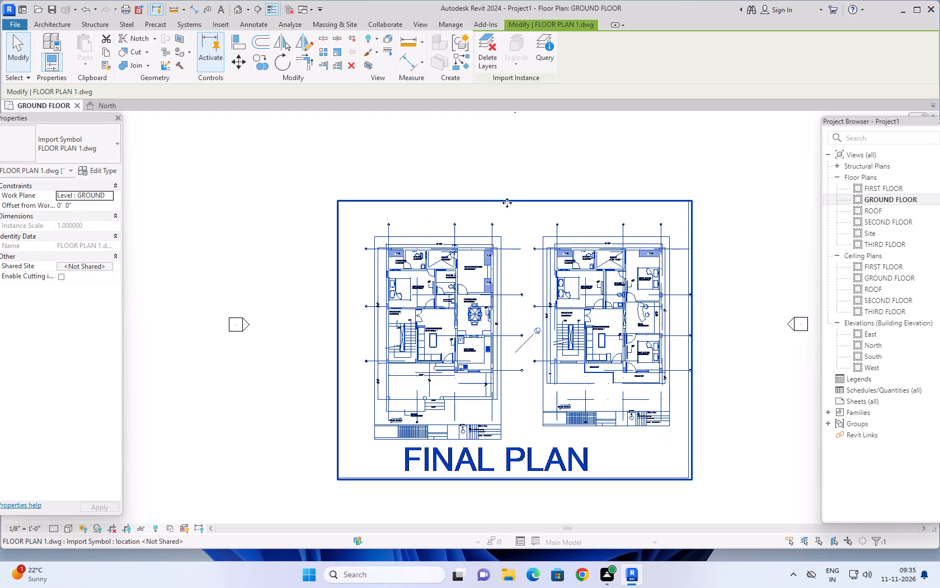
middle_drag(510, 270, 513, 269)
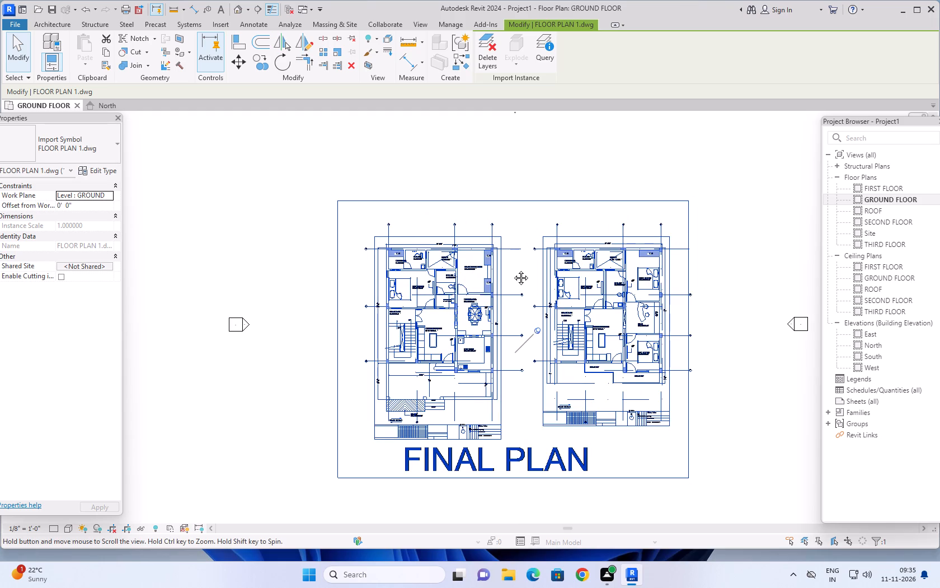
middle_drag(513, 269, 529, 247)
scroll(524, 267, up, 1)
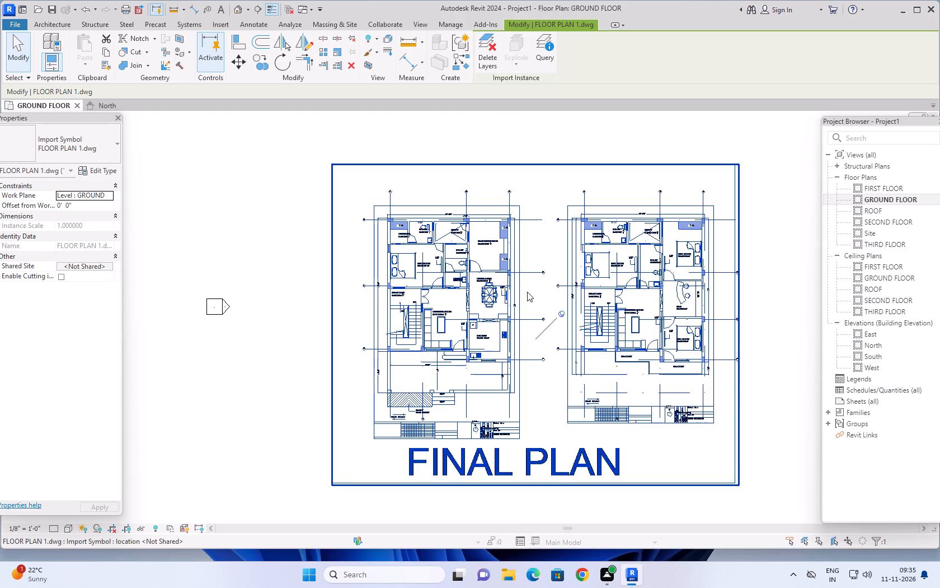
key(Escape)
key(Escape)
Examine the two floor layouts in the linked CAD drawing, including the mandir and dining areas and the surrounding elevation markers.
scroll(482, 255, up, 6)
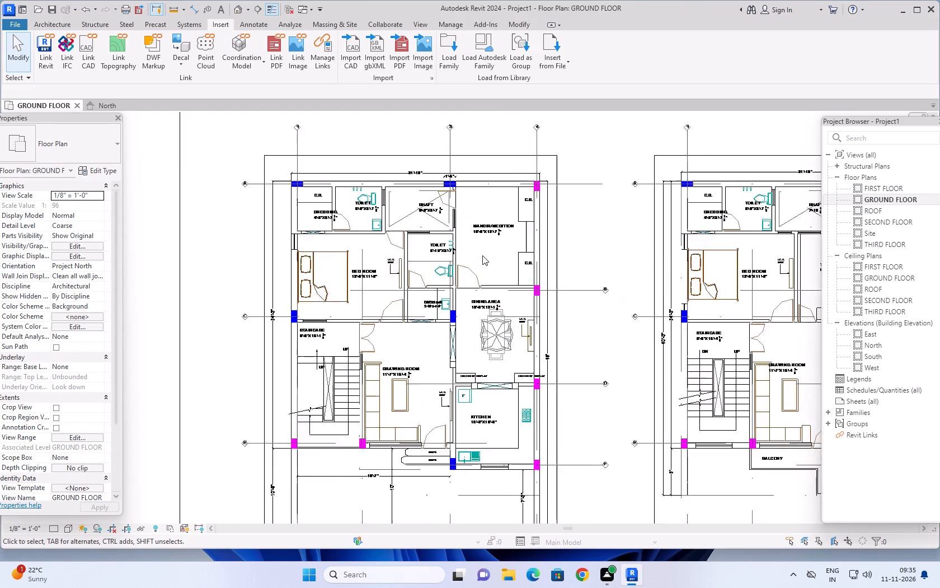
scroll(535, 261, up, 8)
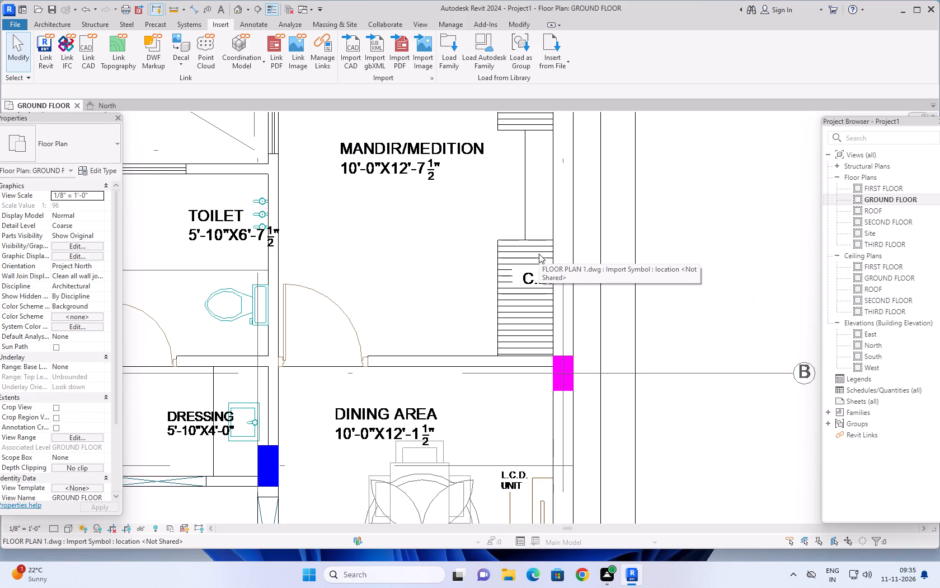
scroll(539, 254, down, 18)
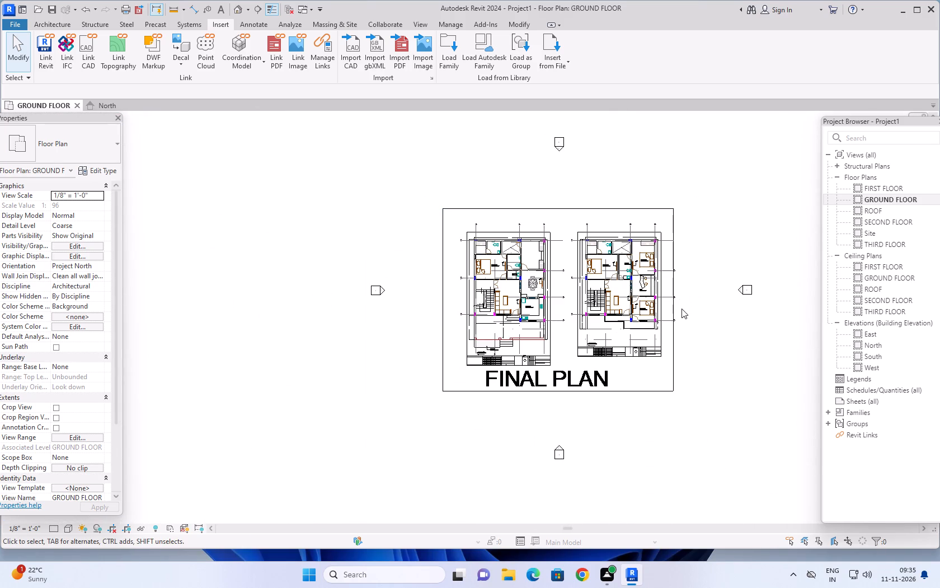
scroll(680, 310, up, 3)
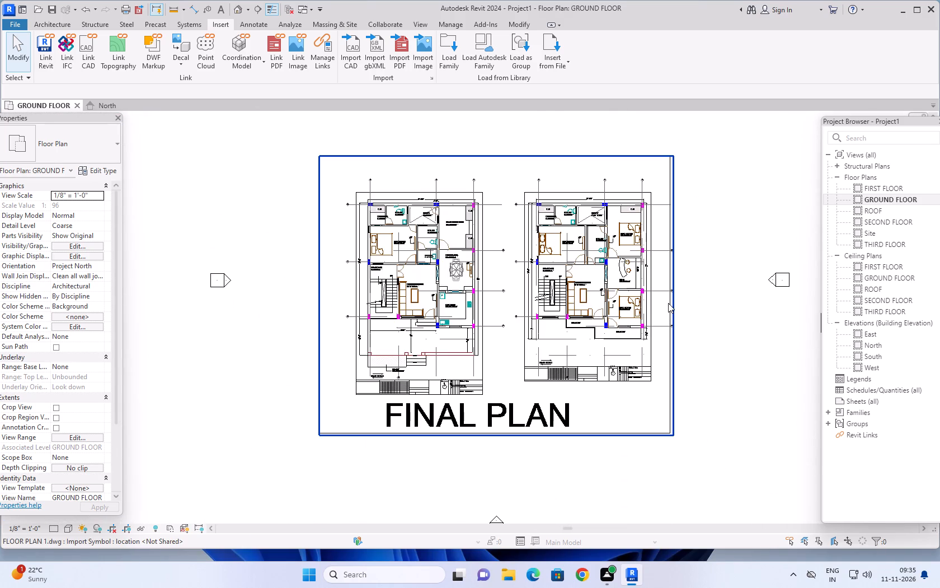
scroll(668, 303, up, 2)
scroll(673, 301, down, 4)
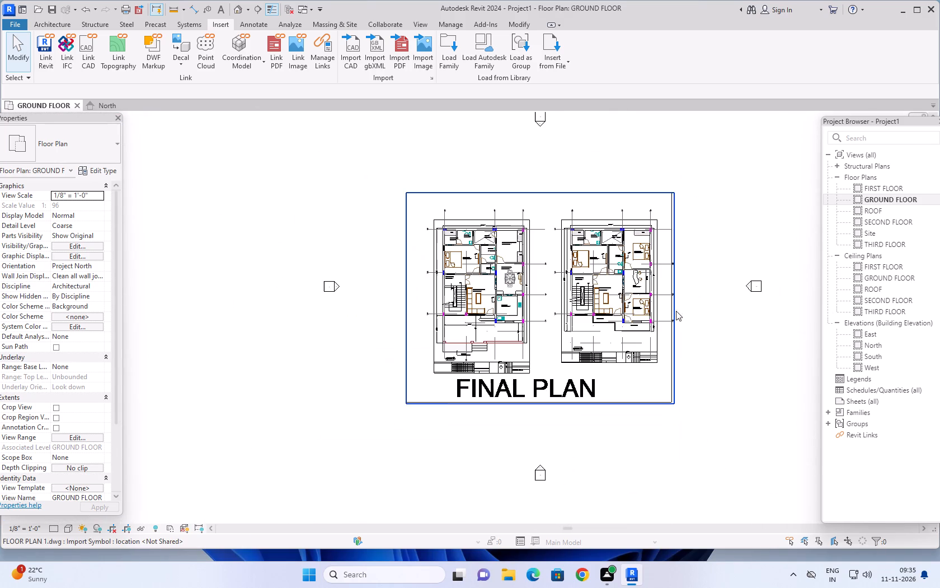
middle_drag(705, 331, 708, 332)
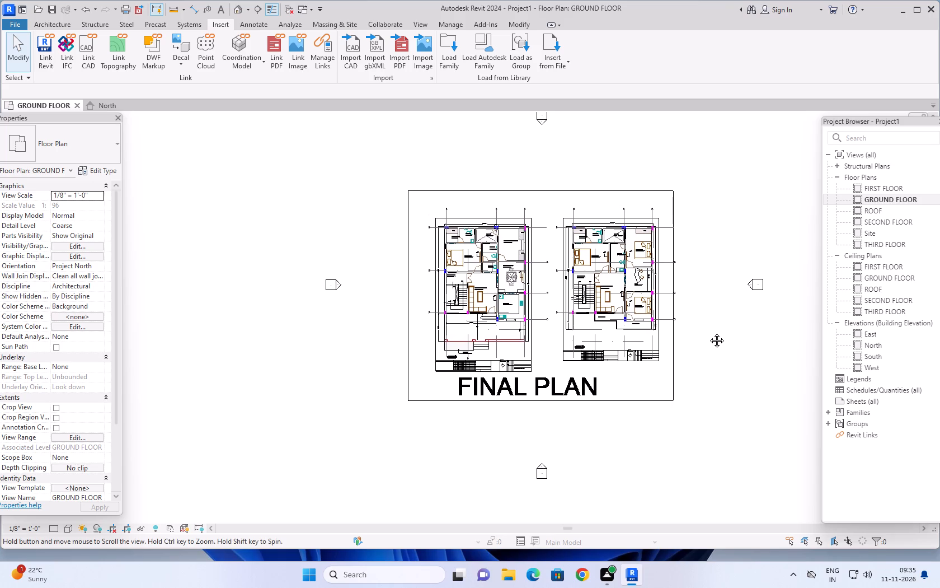
middle_drag(708, 332, 713, 340)
scroll(428, 244, up, 2)
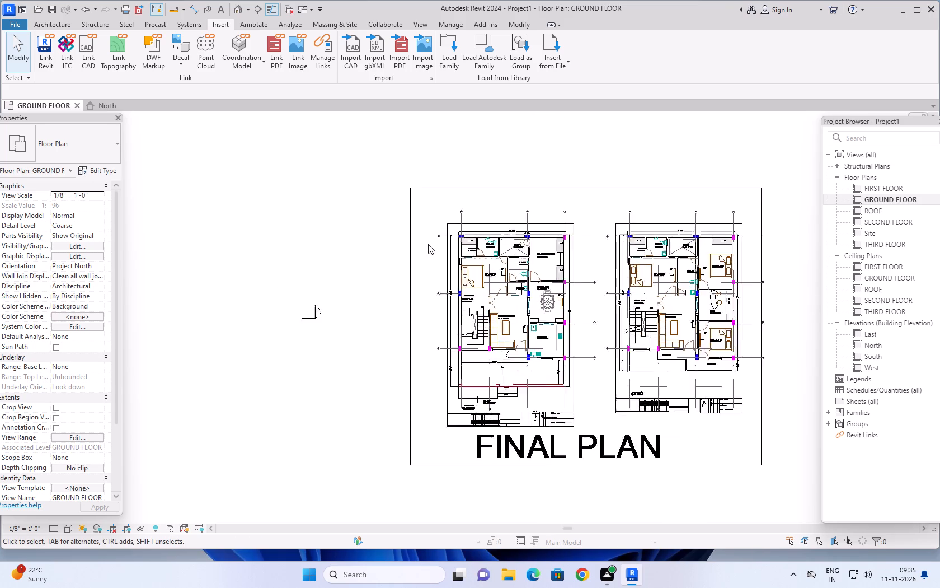
scroll(428, 244, up, 5)
scroll(486, 259, down, 2)
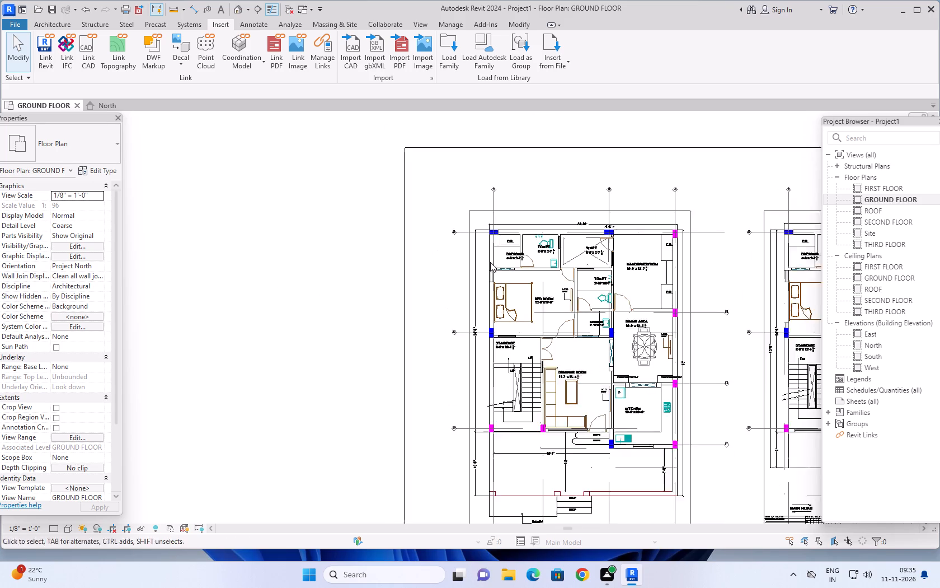
scroll(490, 262, down, 5)
scroll(606, 306, down, 1)
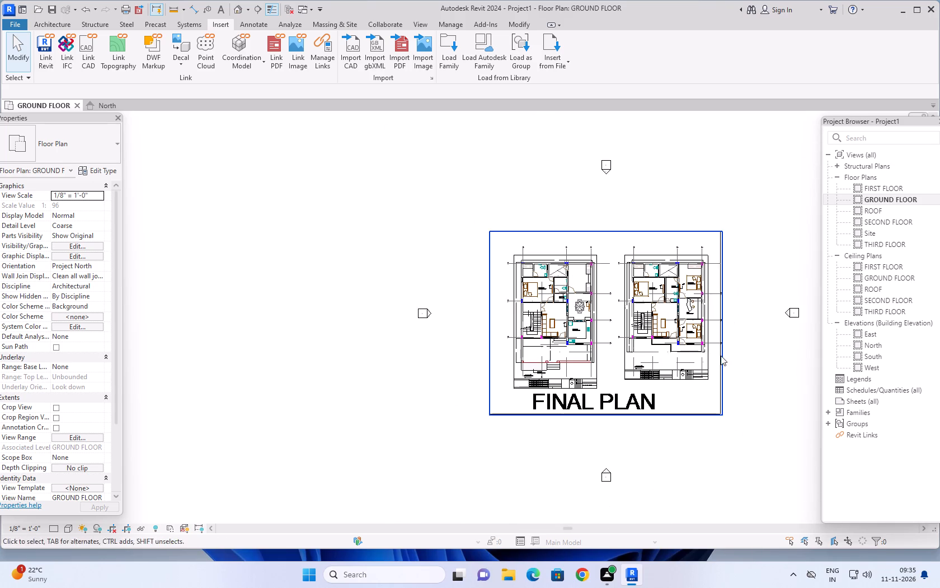
middle_drag(732, 365, 731, 355)
scroll(721, 355, up, 1)
scroll(592, 306, up, 3)
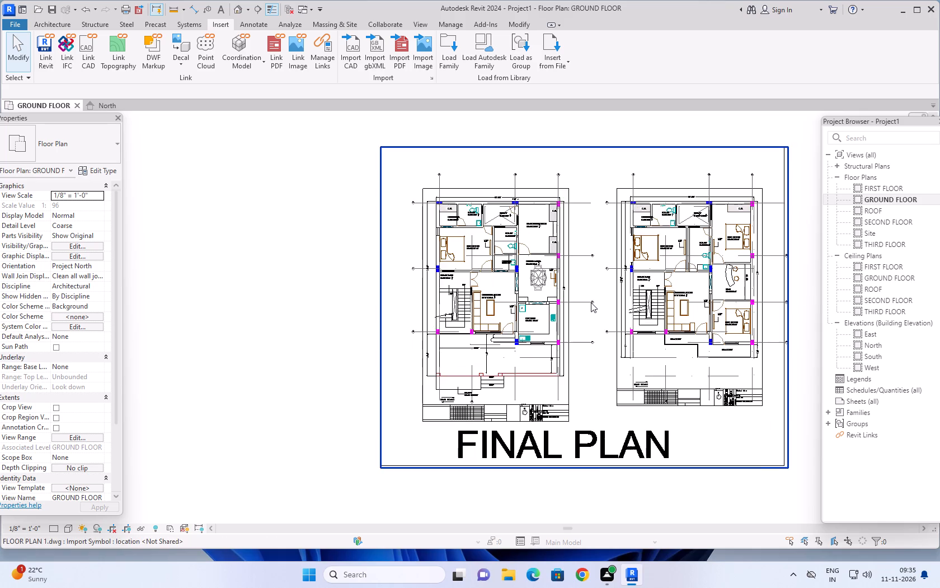
middle_drag(586, 274, 614, 305)
Examine the left-hand plan's rooms, columns and grid lines around the dressing room, toilets and bedroom.
scroll(500, 219, up, 4)
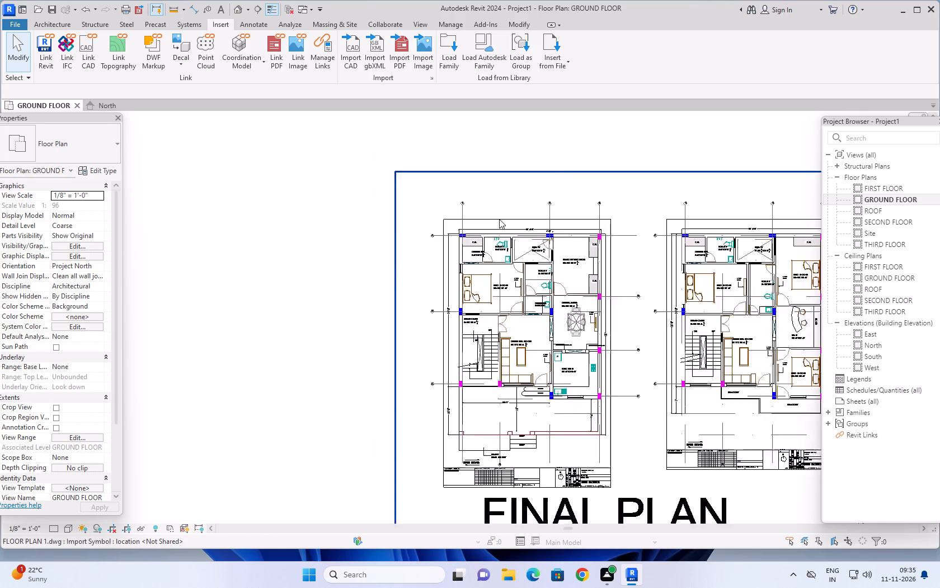
scroll(499, 219, up, 1)
scroll(466, 253, up, 5)
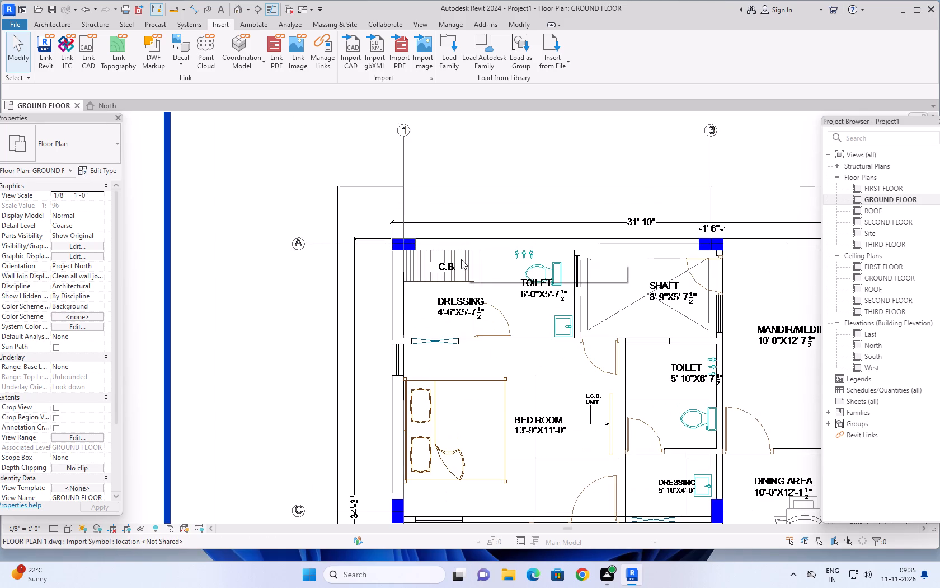
scroll(346, 283, up, 1)
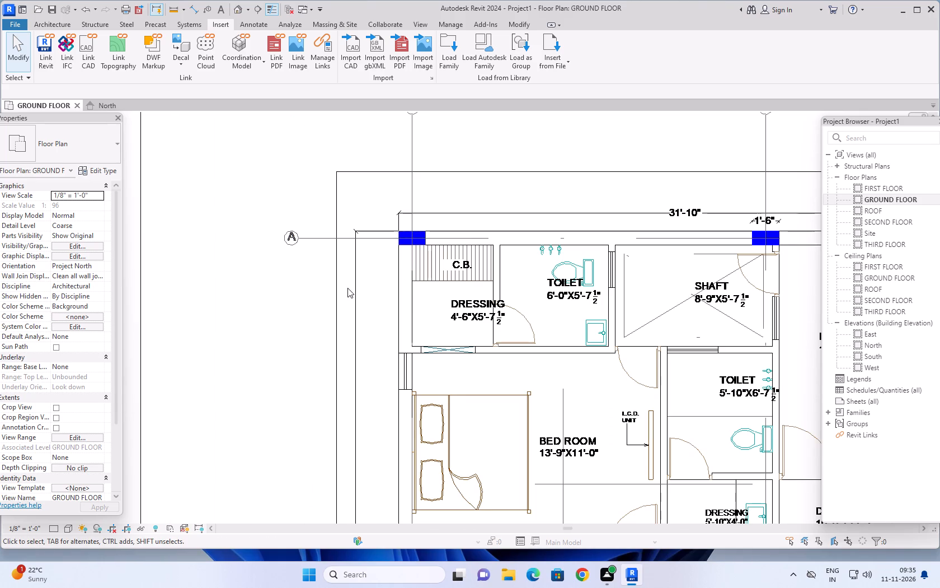
scroll(369, 294, up, 1)
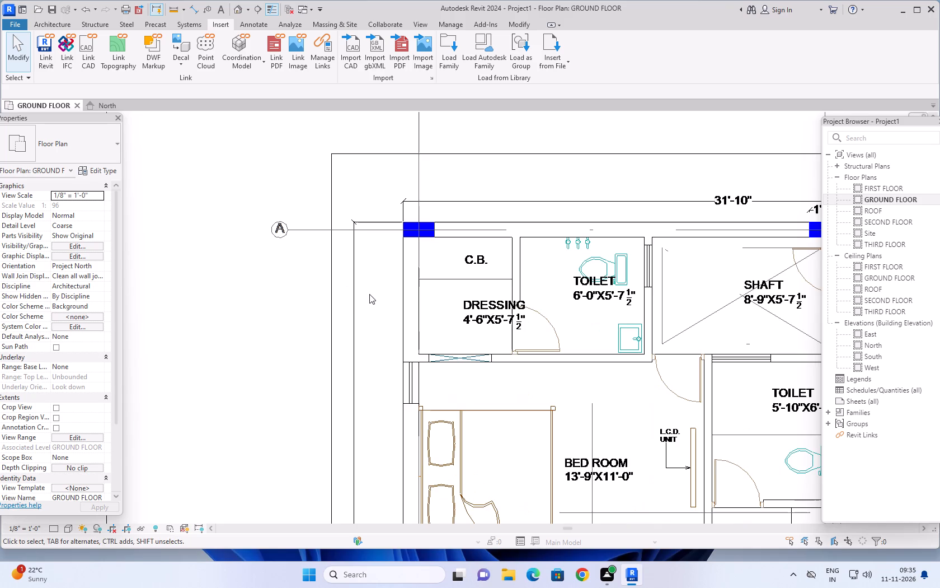
scroll(369, 294, down, 6)
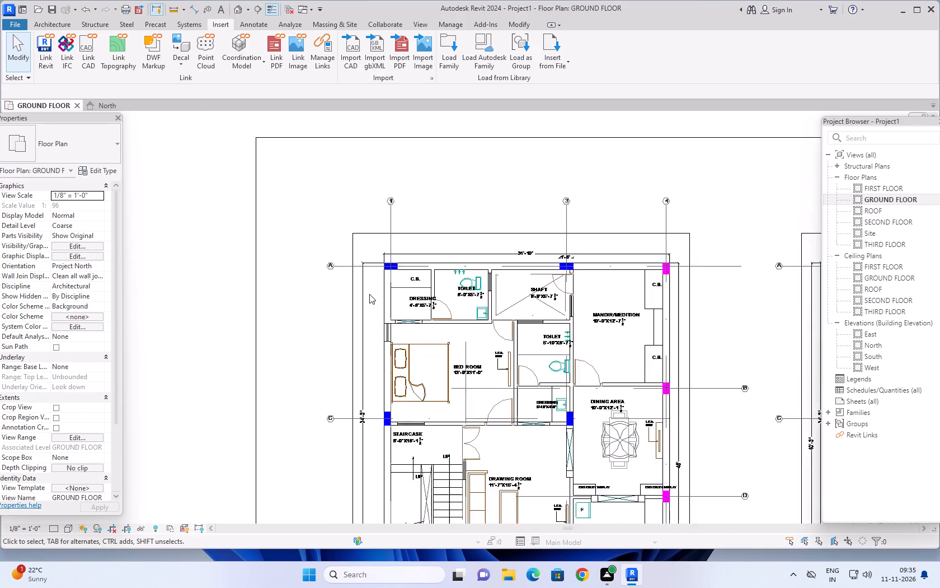
scroll(369, 294, down, 5)
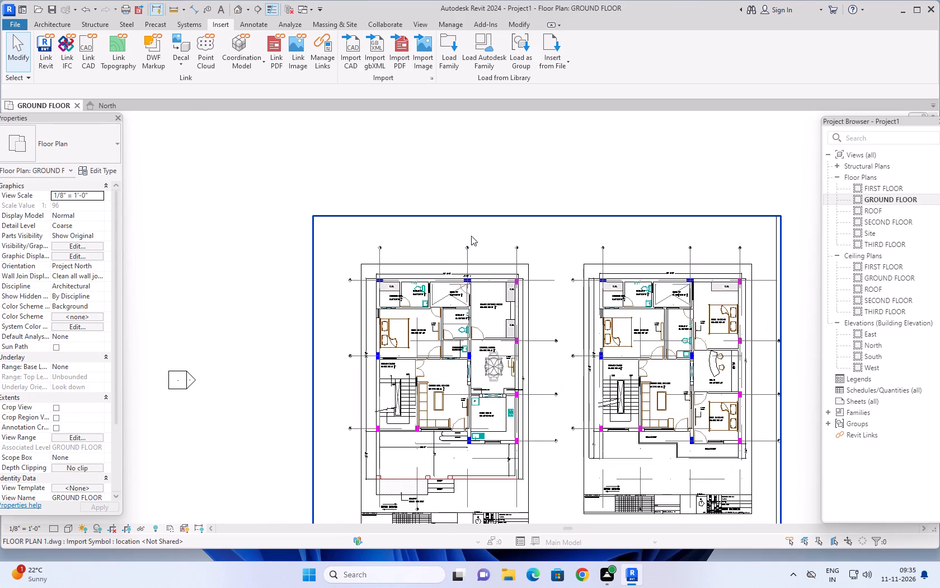
scroll(546, 235, down, 1)
middle_drag(561, 293, 563, 275)
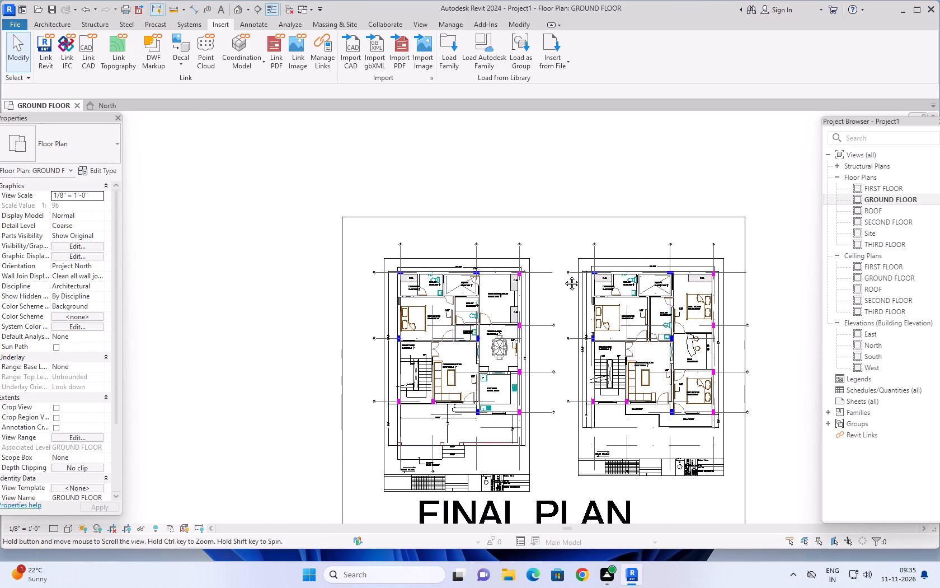
middle_drag(563, 275, 566, 245)
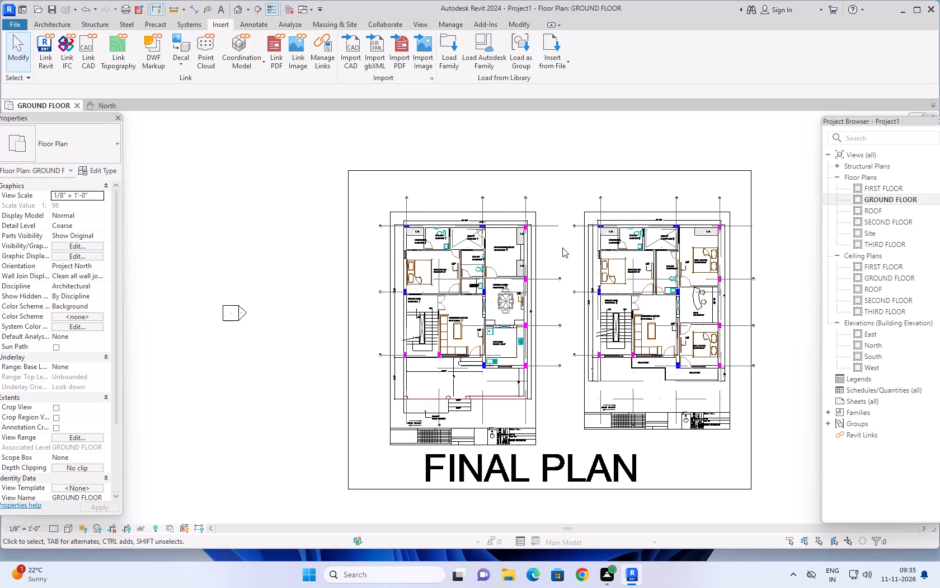
scroll(549, 254, up, 1)
middle_drag(548, 258, 555, 241)
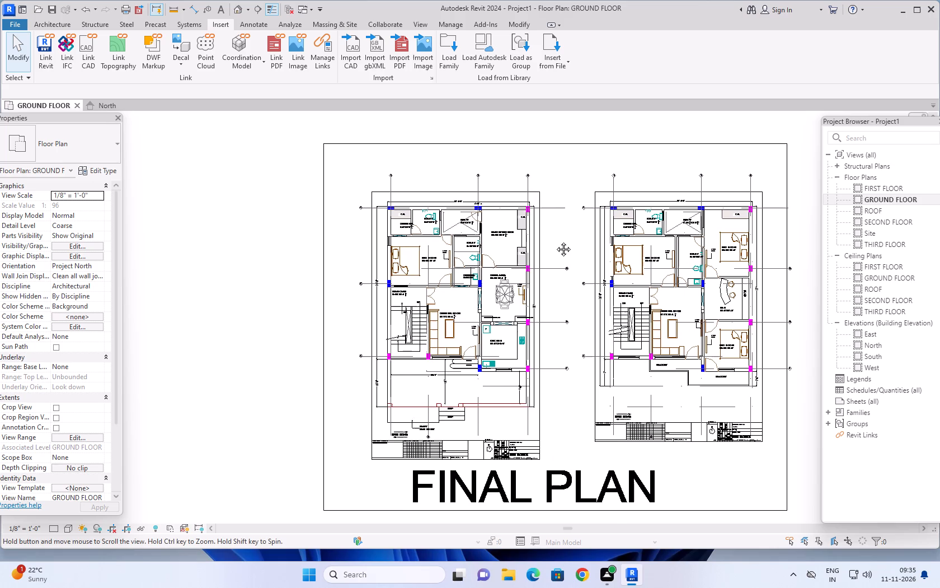
middle_drag(555, 241, 563, 261)
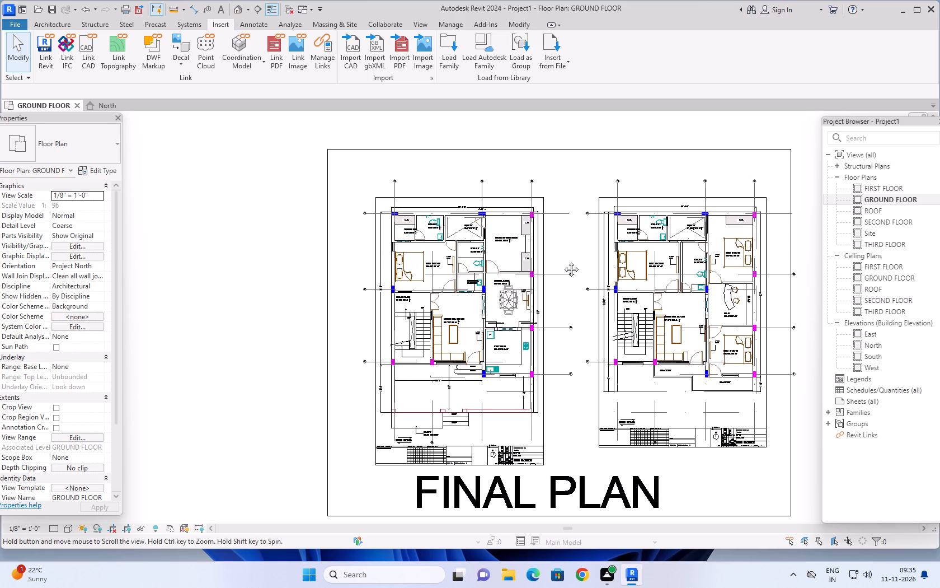
middle_drag(563, 261, 565, 270)
scroll(472, 272, up, 4)
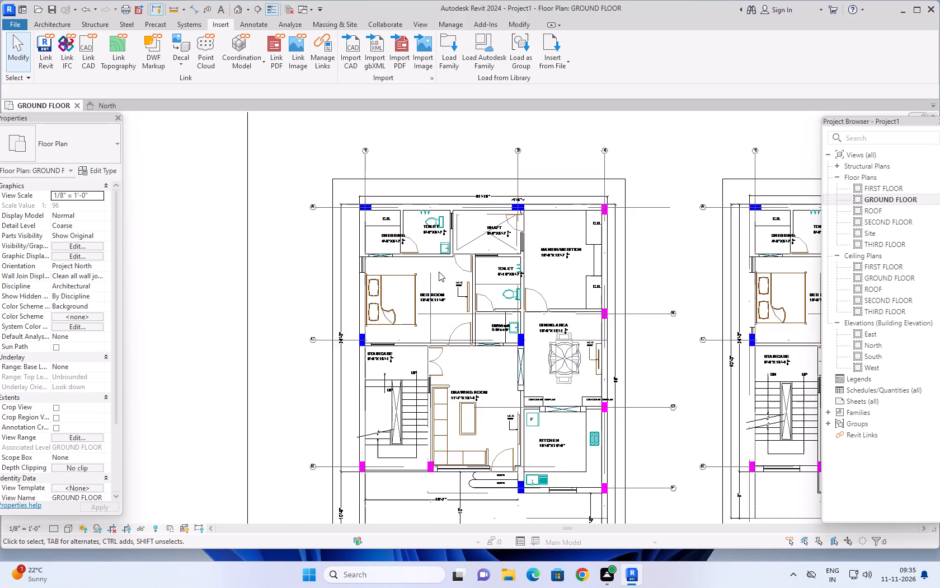
scroll(439, 272, up, 1)
scroll(414, 322, up, 1)
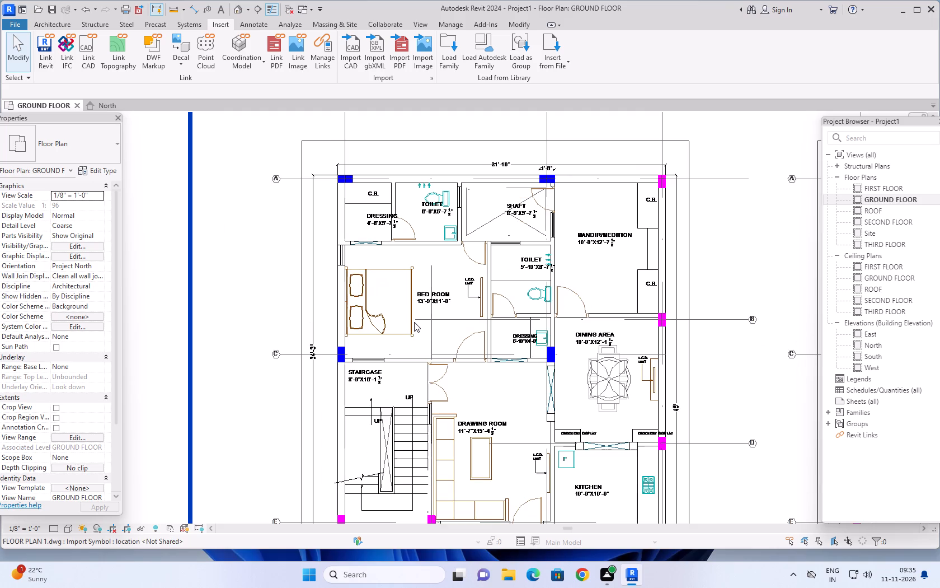
scroll(441, 307, up, 1)
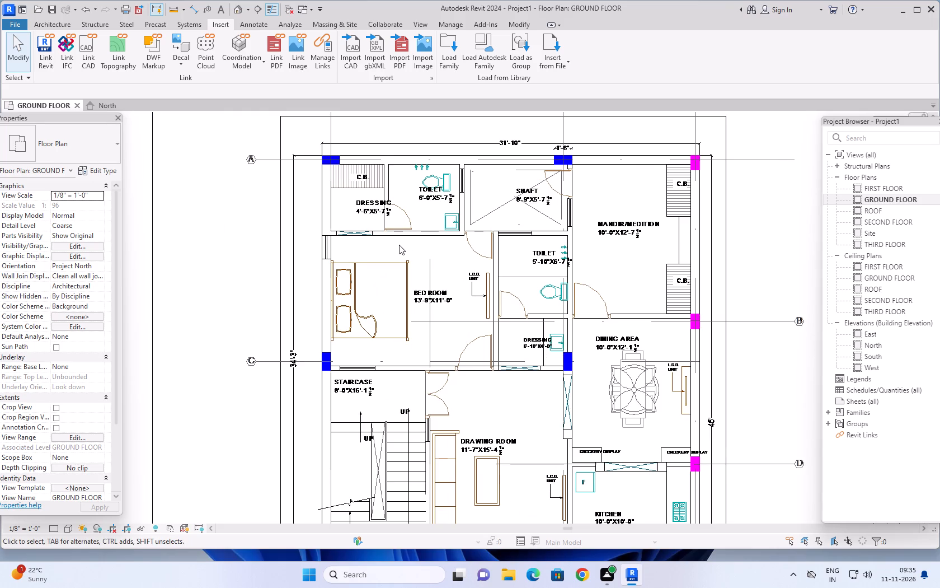
scroll(397, 245, down, 1)
middle_drag(397, 245, 406, 274)
key(Escape)
key(Escape)
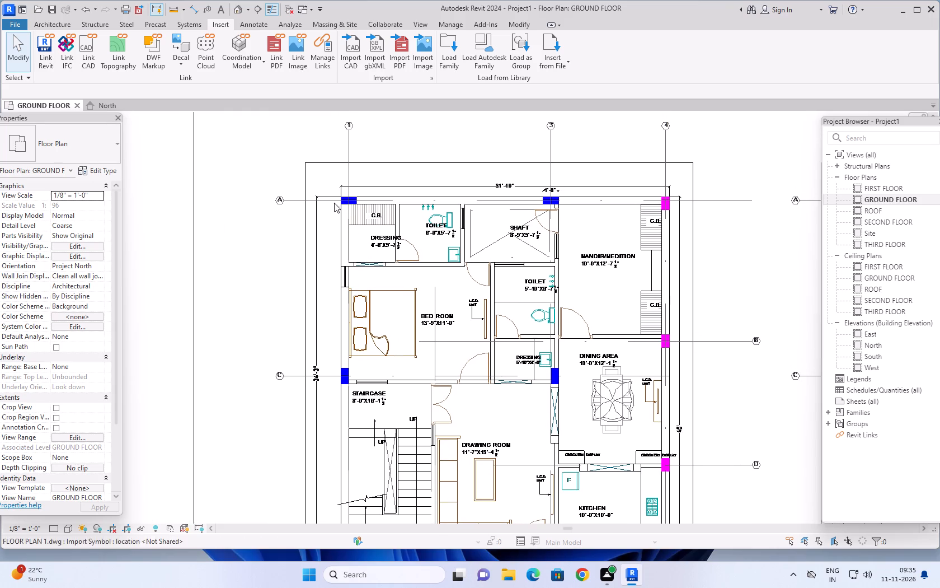
key(Escape)
Measure the width of the blue column at grids A and 1 with an aligned dimension, leaving no dimension placed.
scroll(326, 192, up, 2)
click(195, 6)
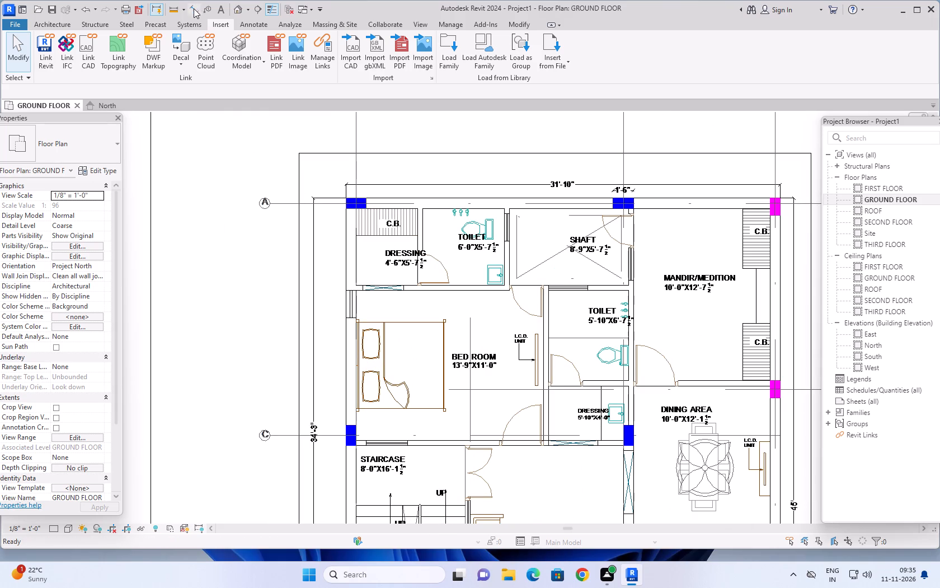
scroll(348, 198, up, 14)
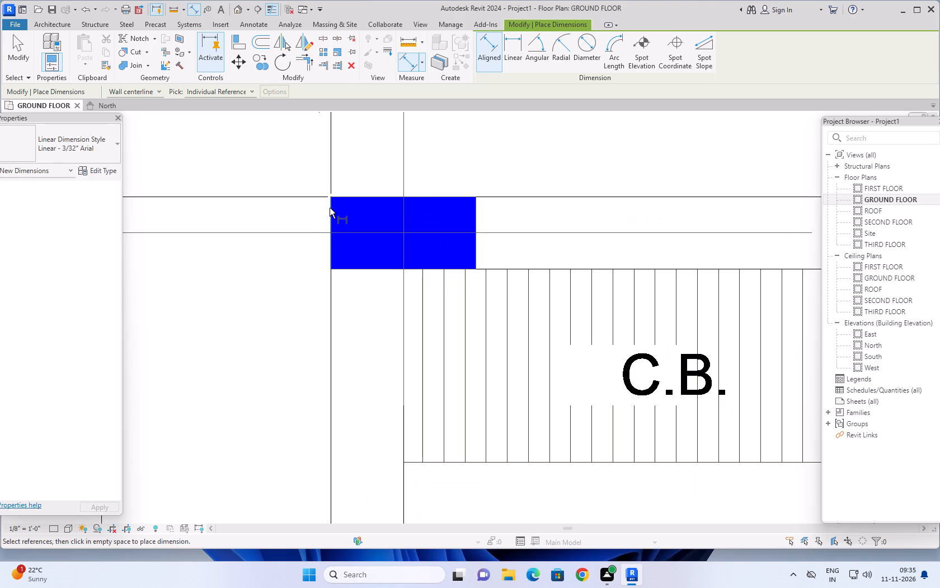
click(330, 210)
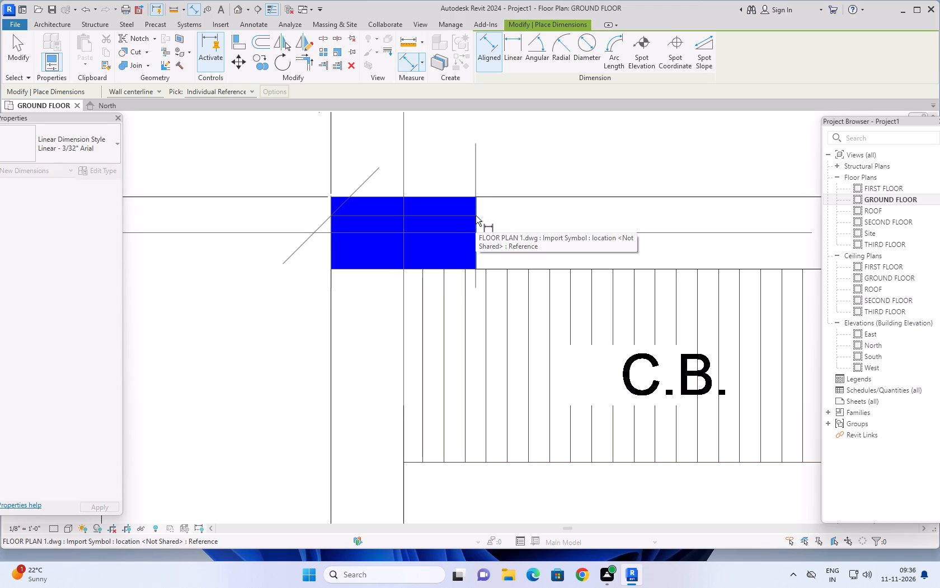
click(477, 216)
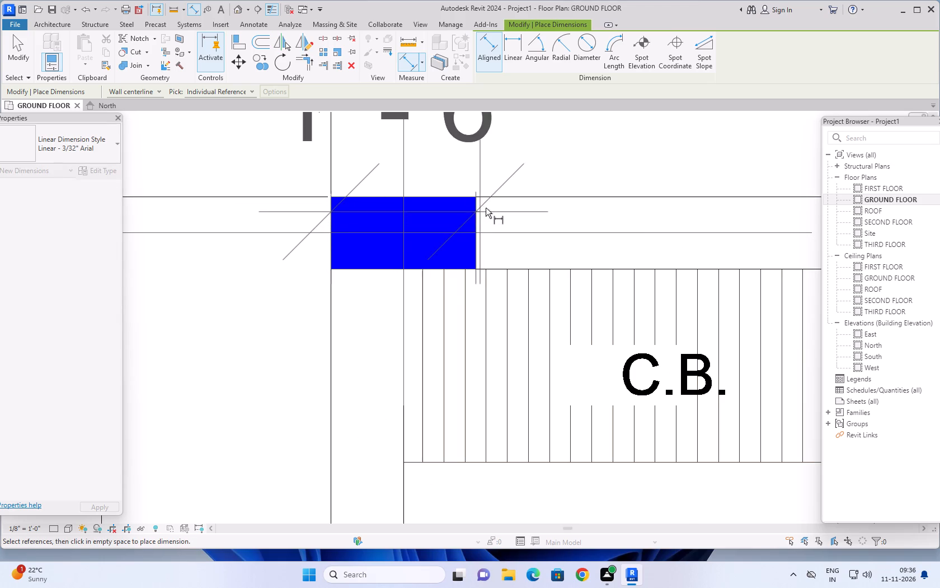
scroll(490, 214, down, 5)
key(Escape)
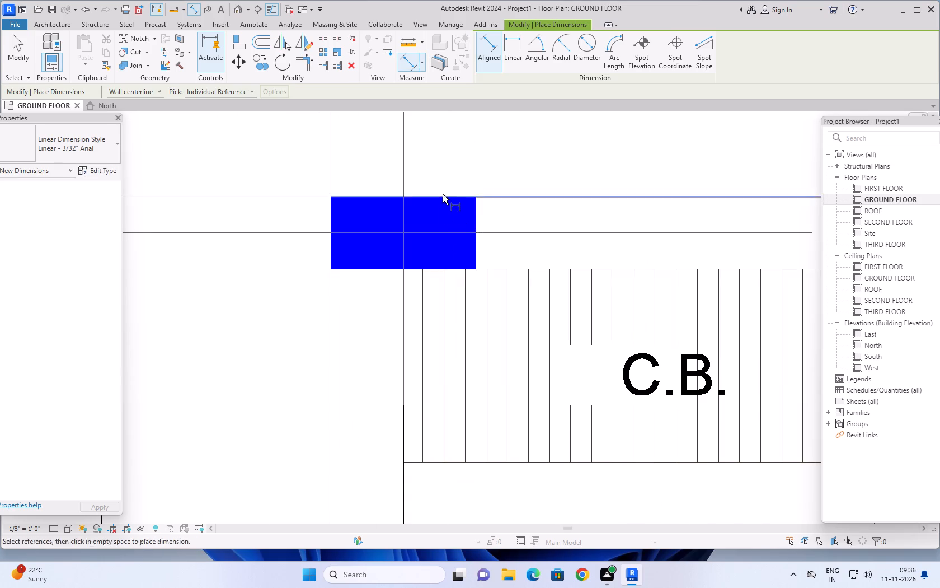
Measure the depth of the same column across the adjoining wall's outer and inner faces, leaving no dimension placed.
scroll(457, 185, down, 4)
click(492, 188)
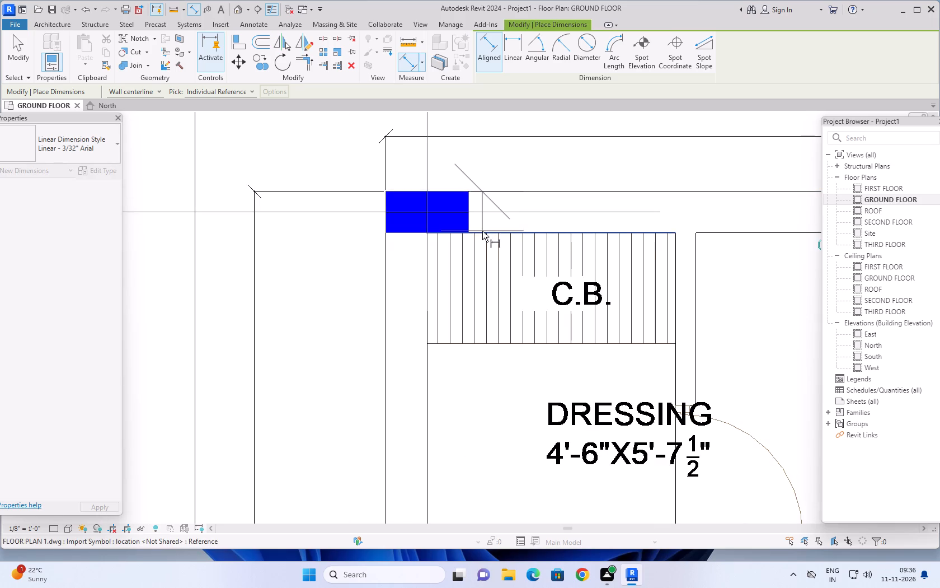
click(482, 231)
key(Escape)
Examine both floor layouts of the linked drawing as a whole, leaving the dimension command and keeping nothing selected.
scroll(335, 220, down, 4)
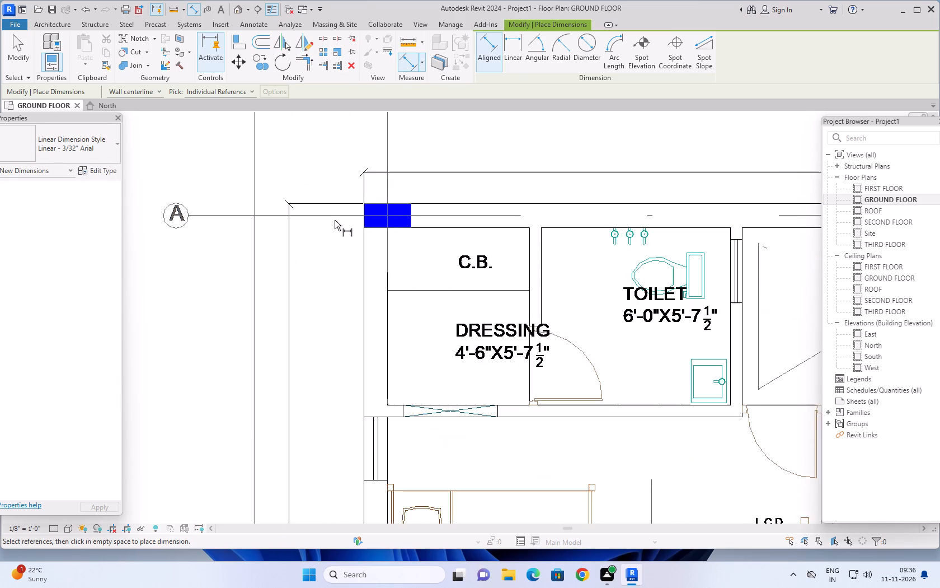
scroll(335, 220, down, 11)
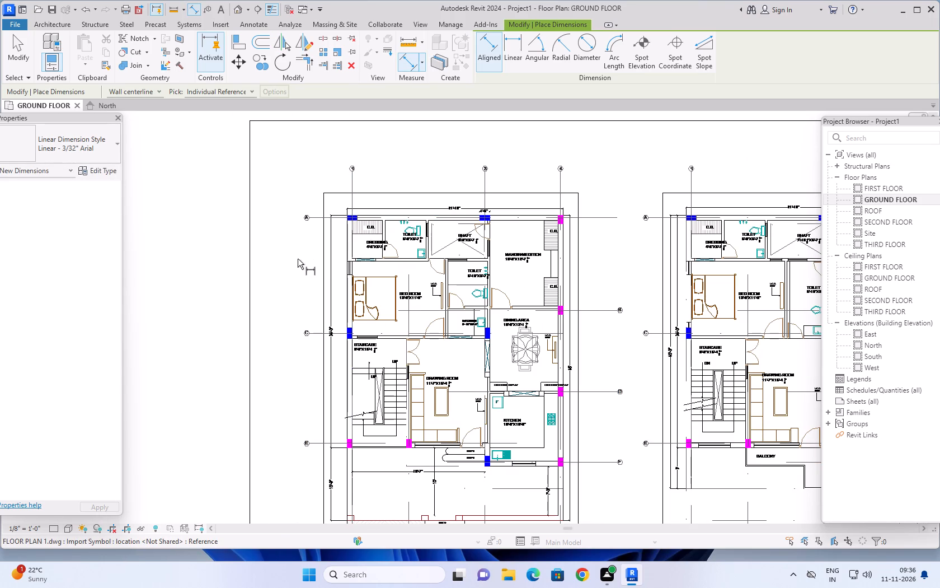
scroll(298, 259, down, 3)
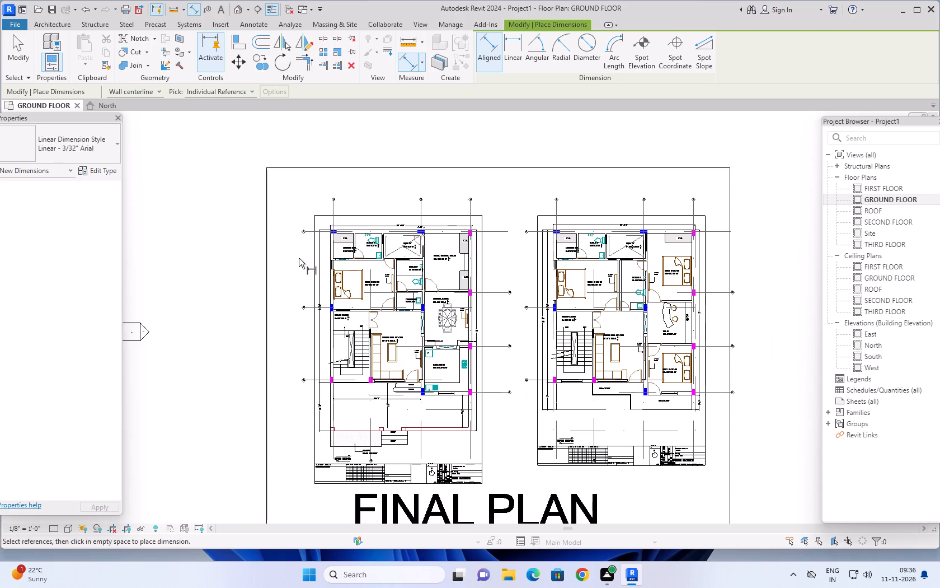
scroll(605, 390, up, 5)
scroll(604, 365, down, 3)
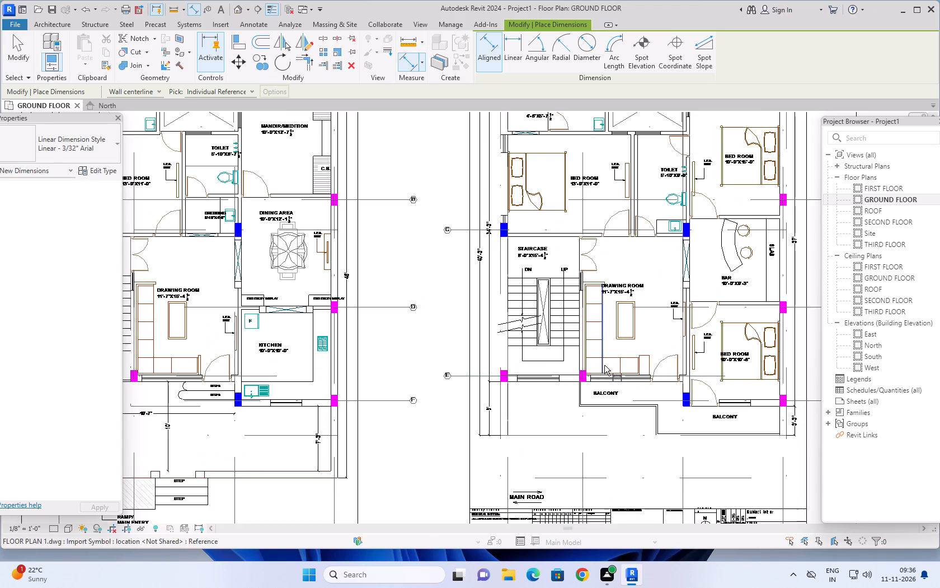
scroll(604, 365, down, 4)
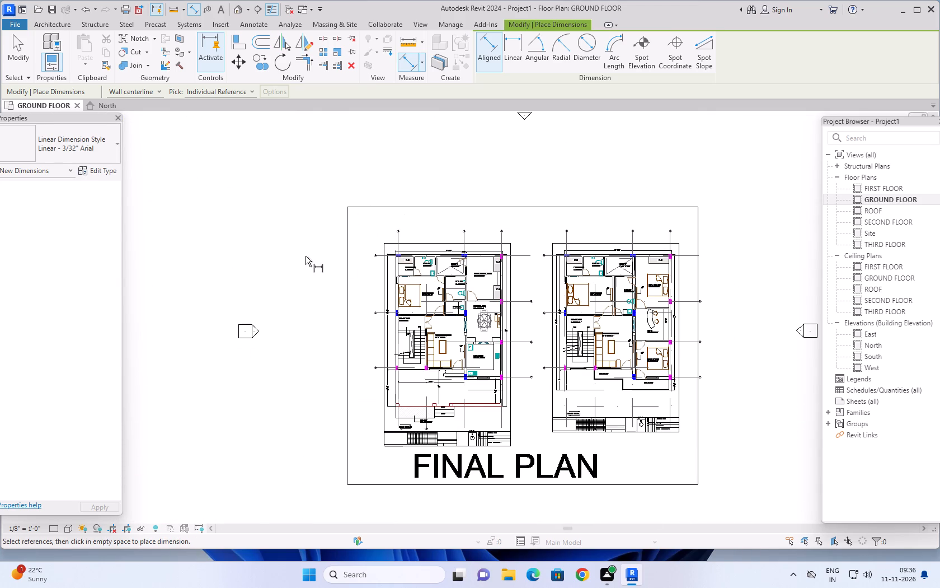
middle_drag(305, 256, 320, 228)
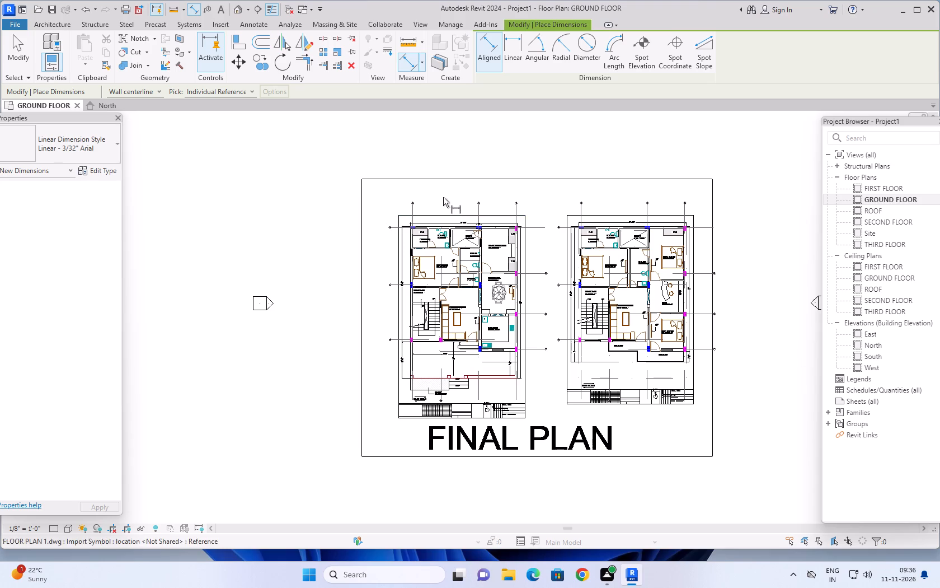
key(Escape)
click(446, 176)
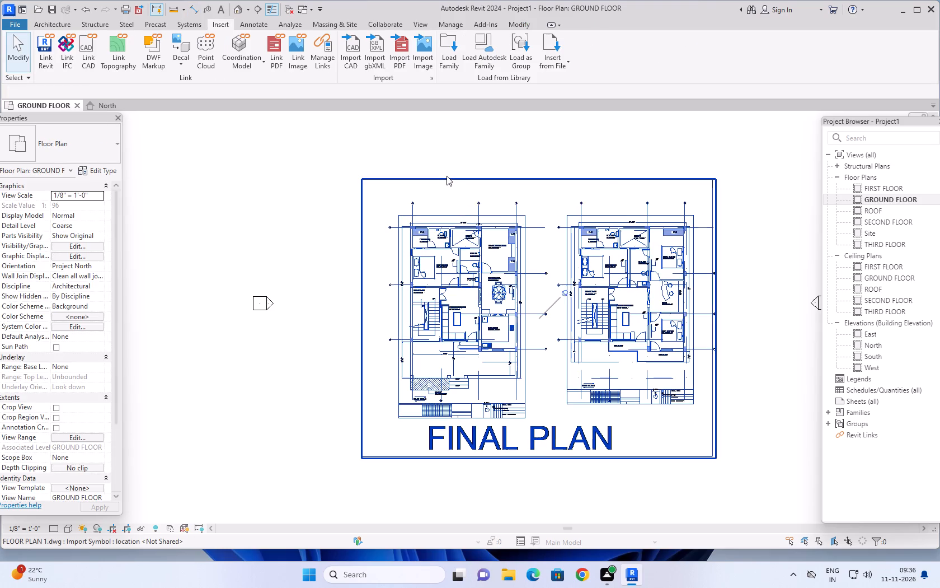
key(Escape)
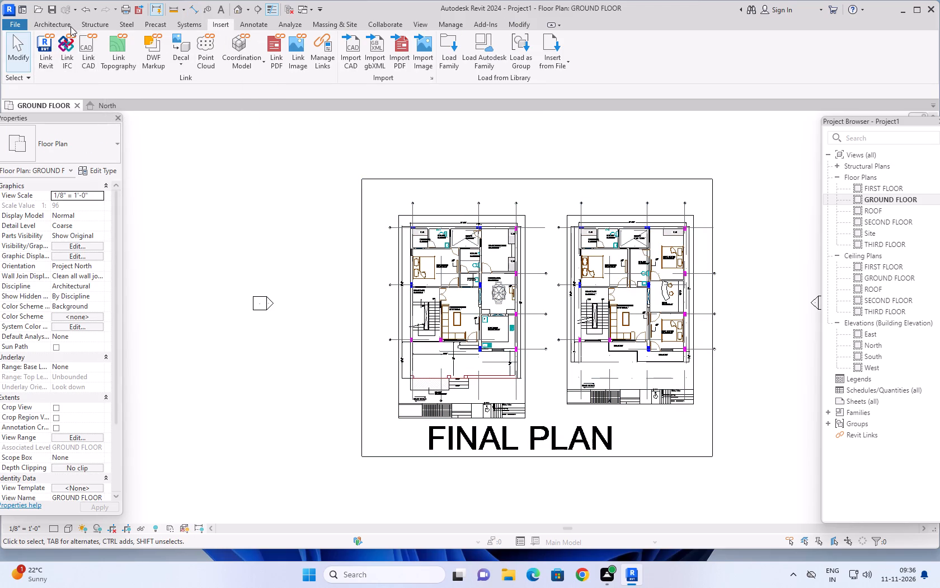
Start an architectural column and duplicate the 24" x 24" rectangular type under the name 1'6"X9".
click(69, 24)
click(184, 67)
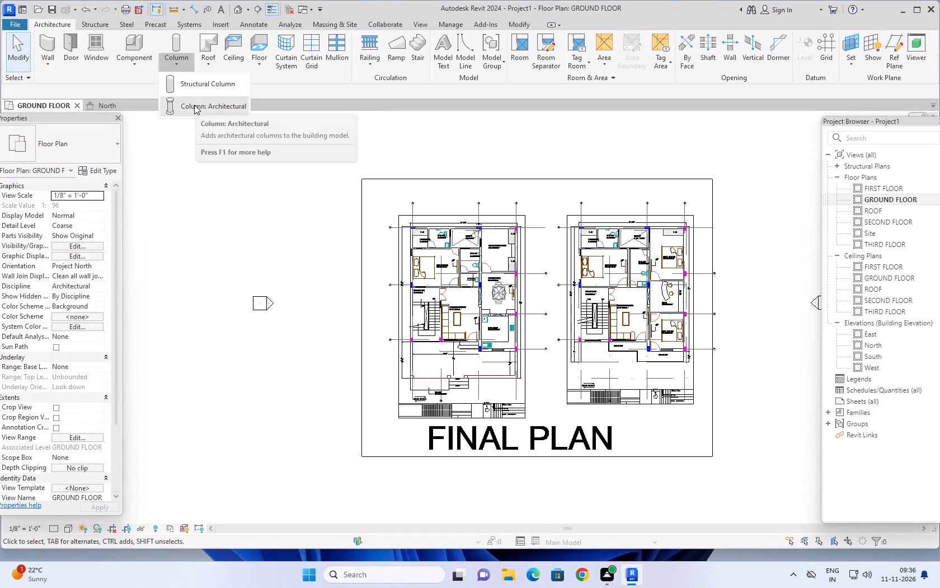
click(194, 105)
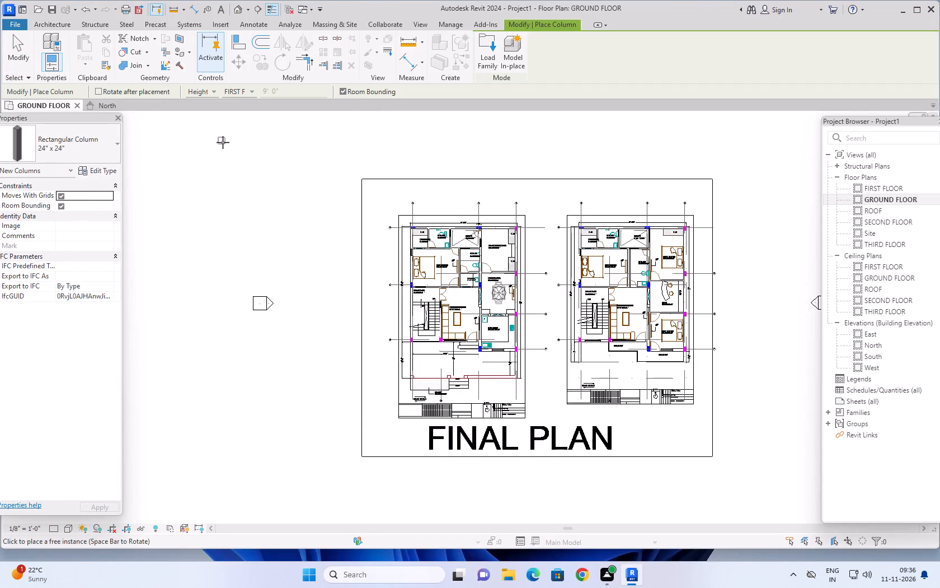
click(108, 168)
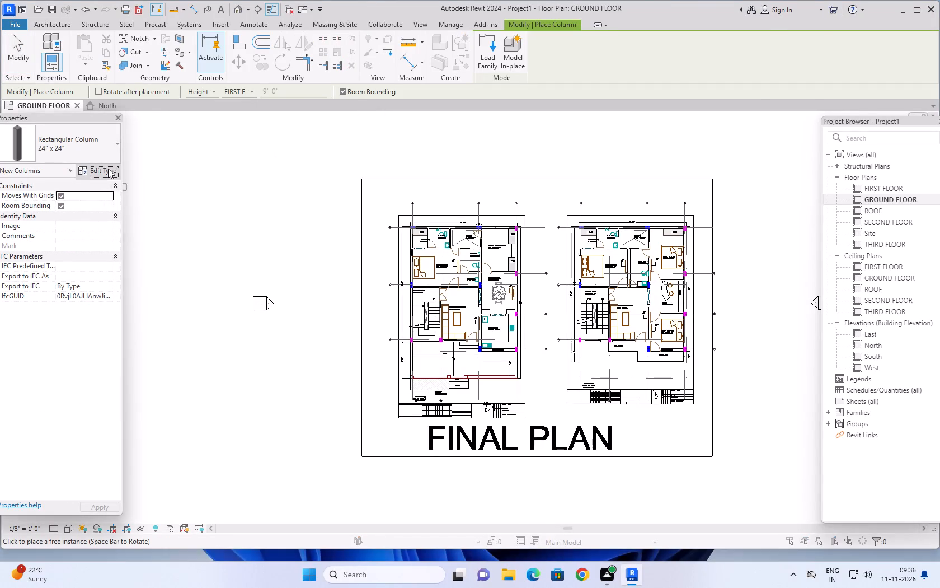
click(784, 123)
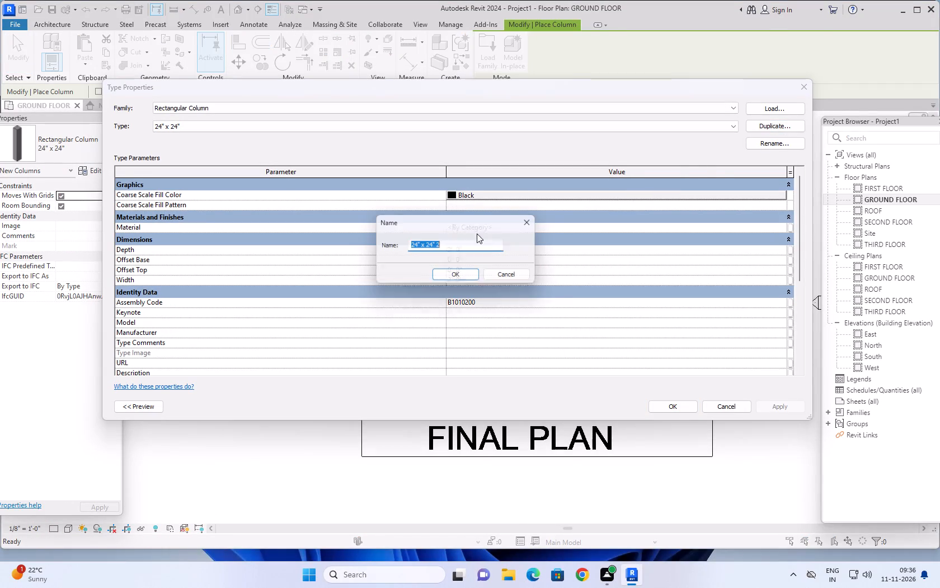
text(1'6")
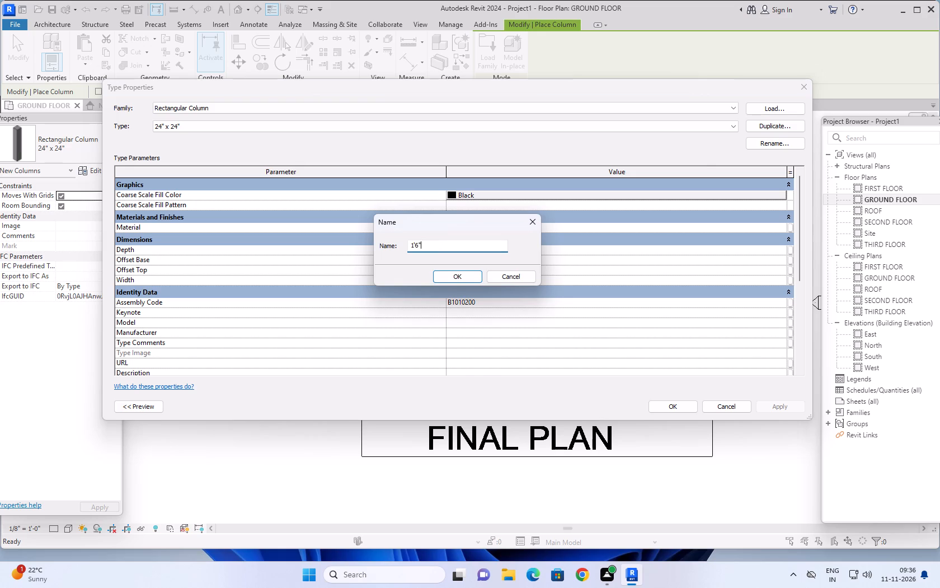
key(x)
text(9")
key(Return)
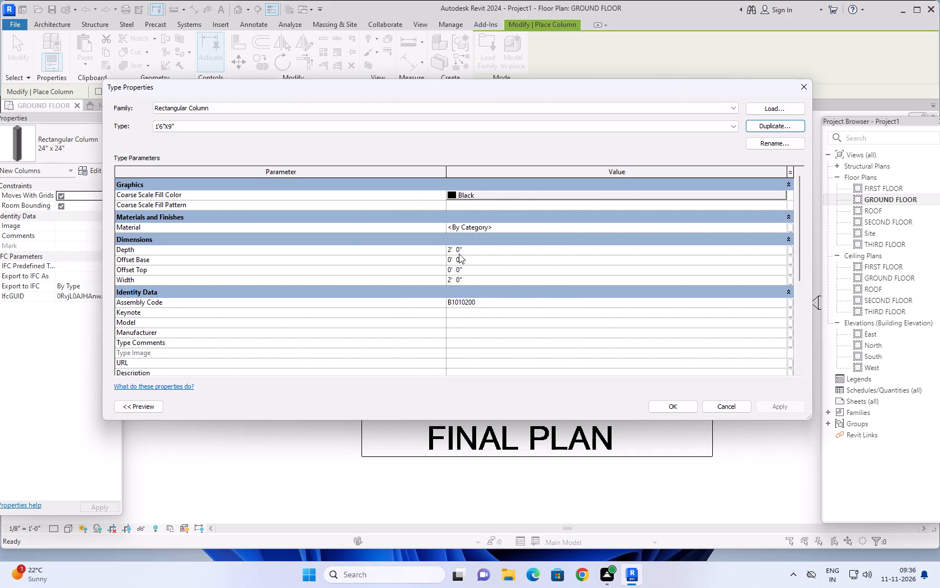
Set the new column type's width to 1'6" and depth to 9", and apply the type properties.
scroll(468, 283, up, 1)
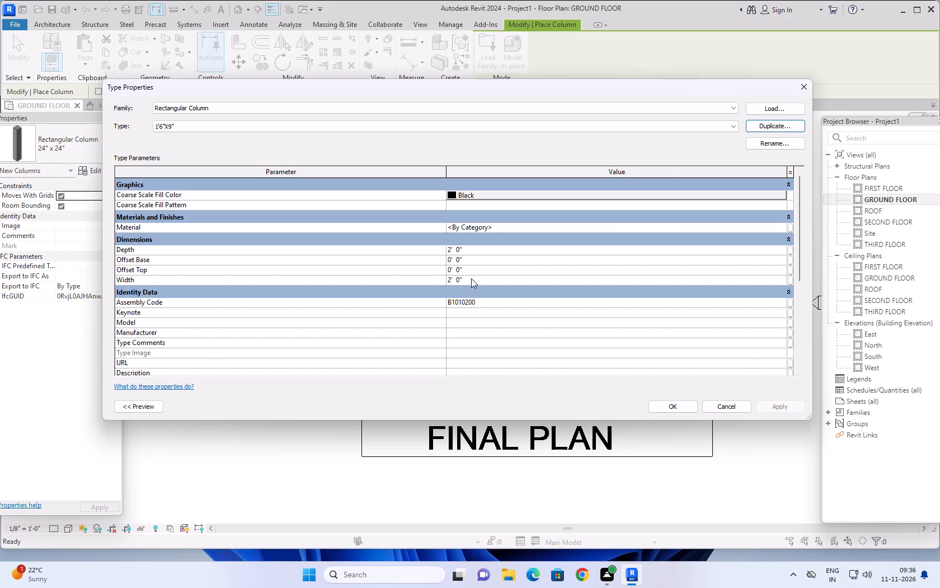
click(471, 278)
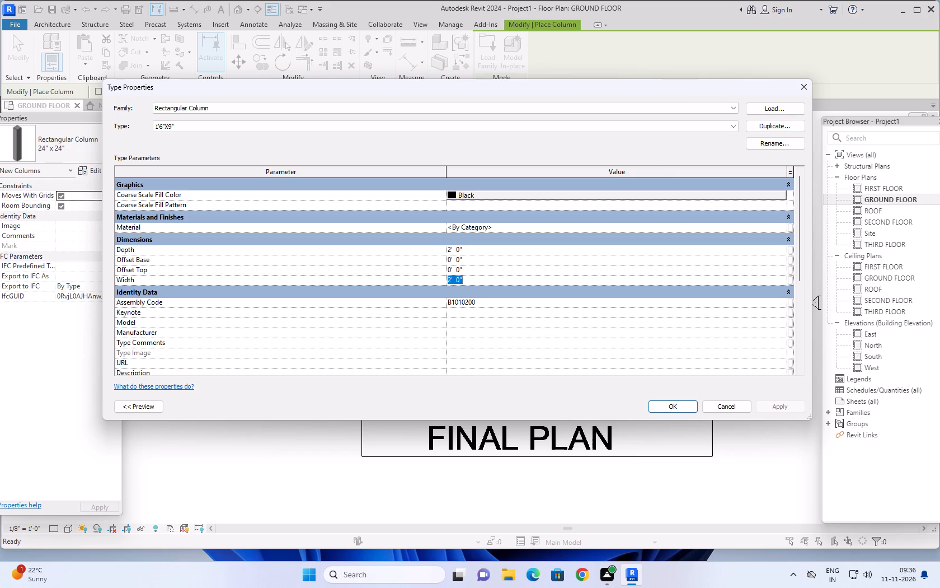
text(1'6")
click(481, 248)
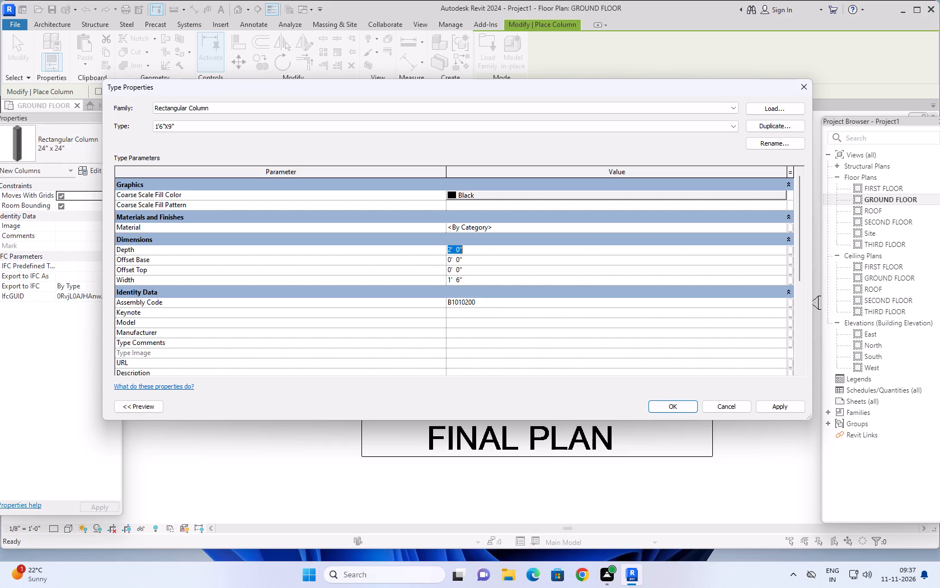
key(9)
key(shift+quotedbl)
key(Return)
click(778, 406)
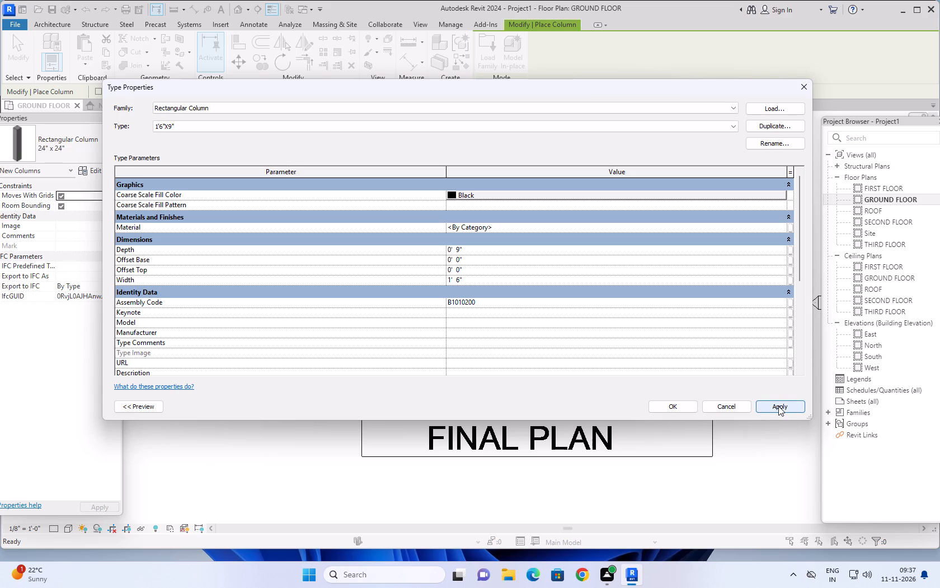
click(681, 408)
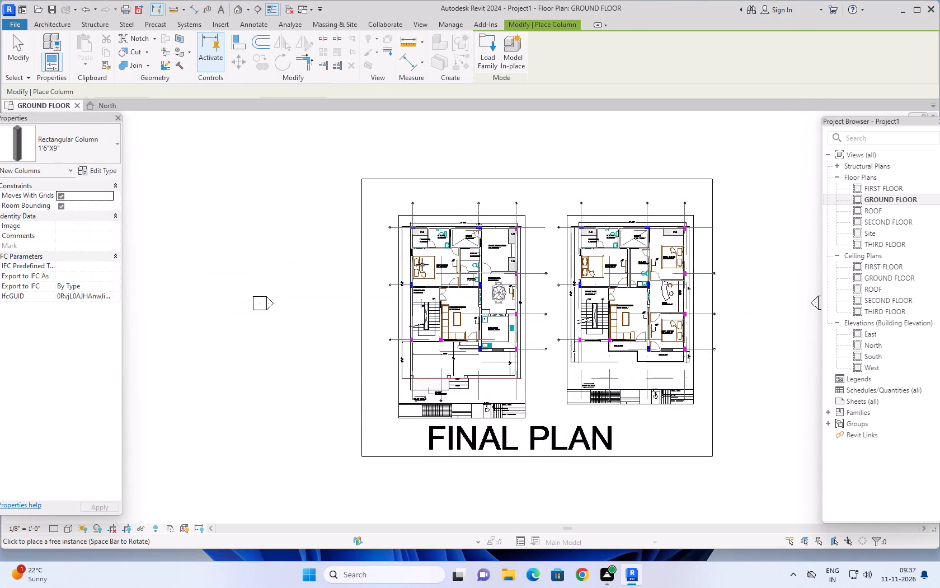
Set the column placement to Height with FIRST FLOOR as the top level, dismissing the top constraint error.
scroll(421, 228, up, 7)
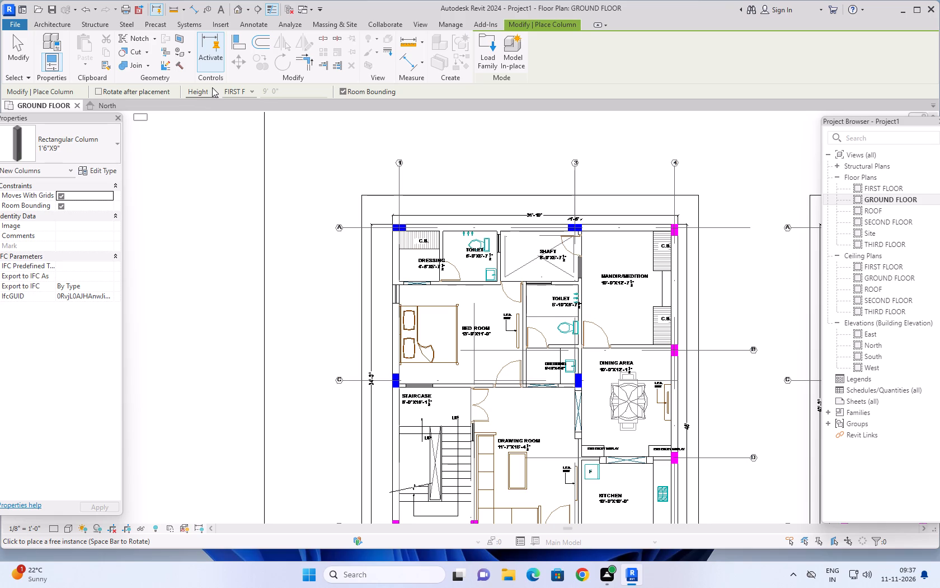
scroll(212, 87, up, 7)
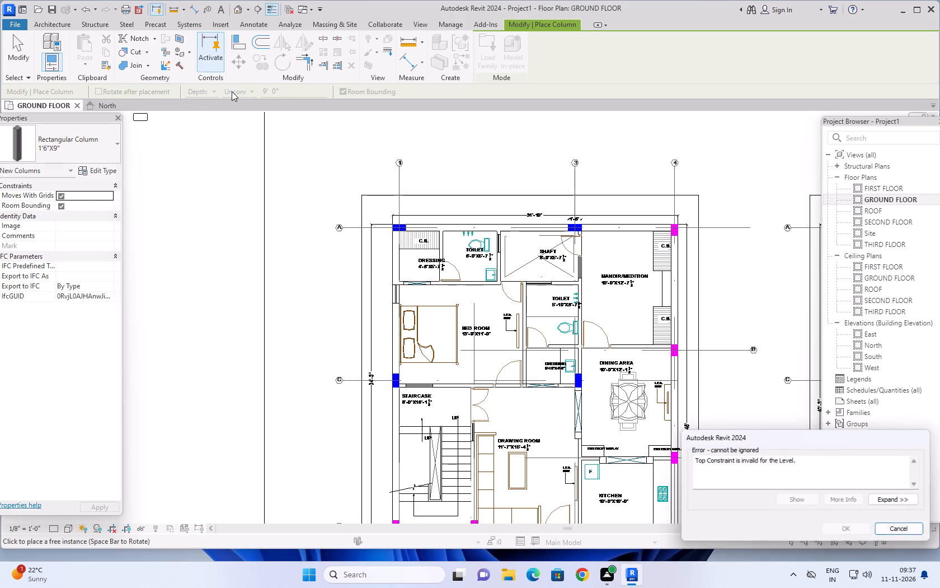
scroll(232, 91, up, 2)
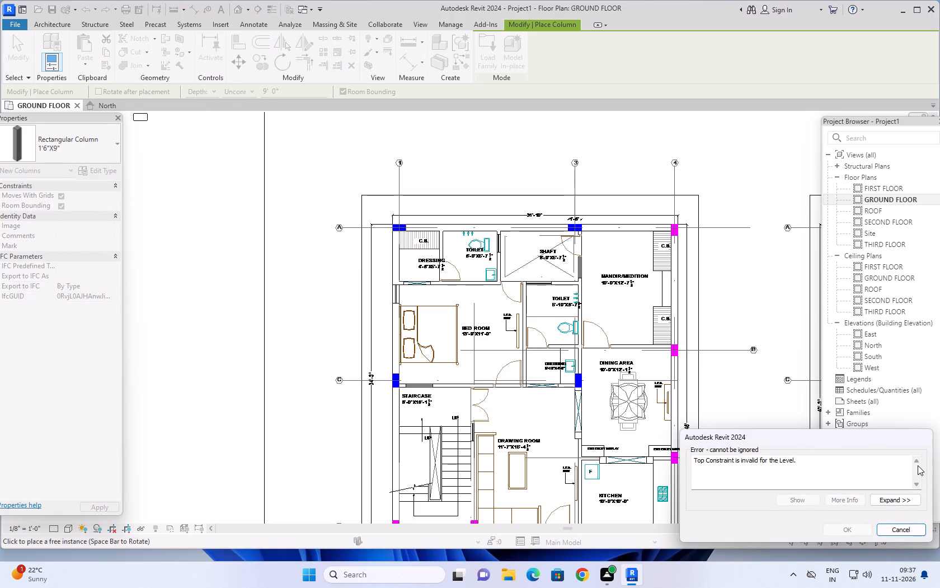
click(909, 527)
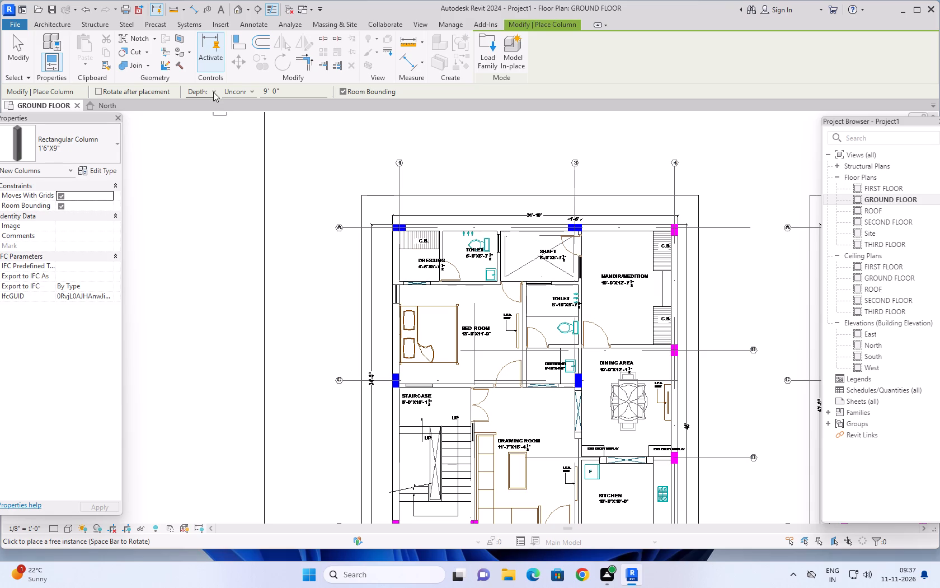
click(213, 90)
click(204, 110)
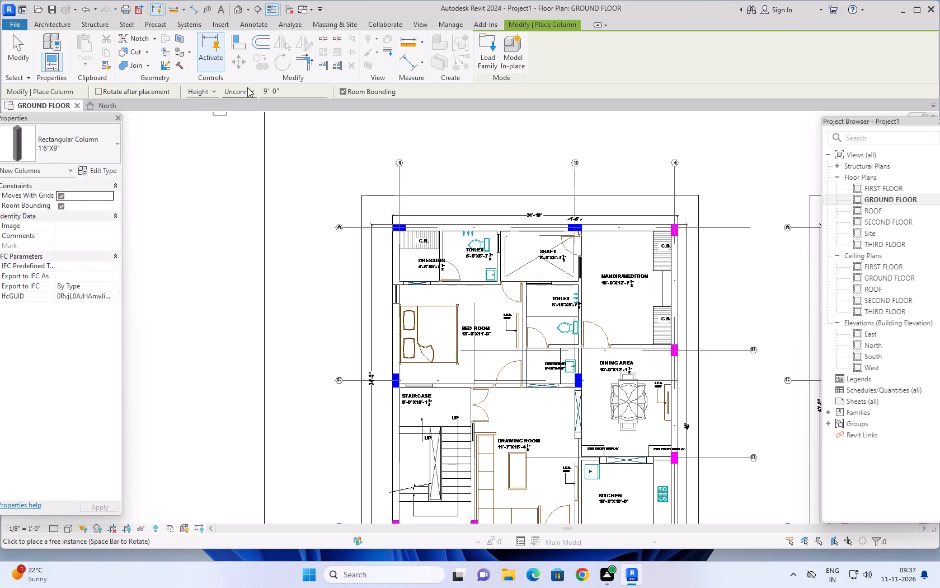
click(251, 88)
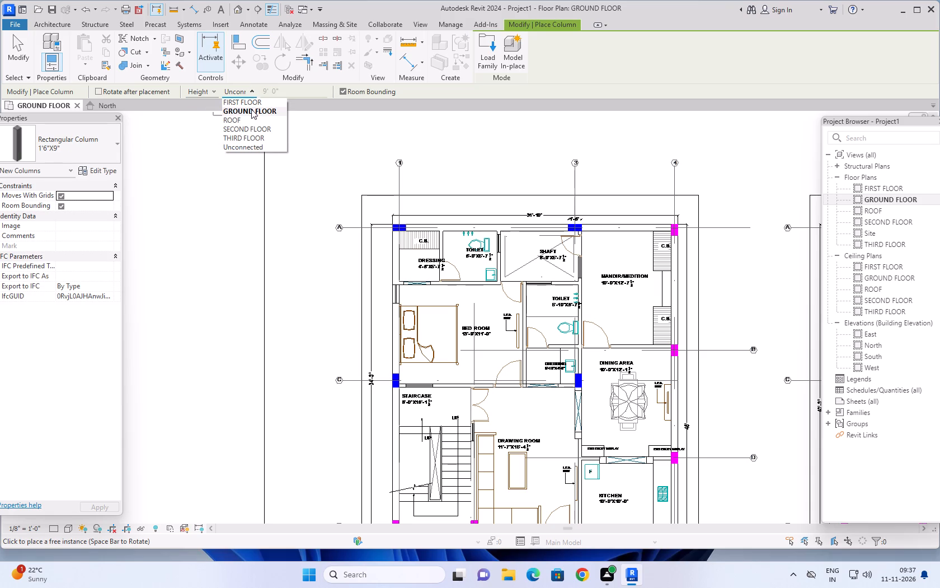
click(259, 101)
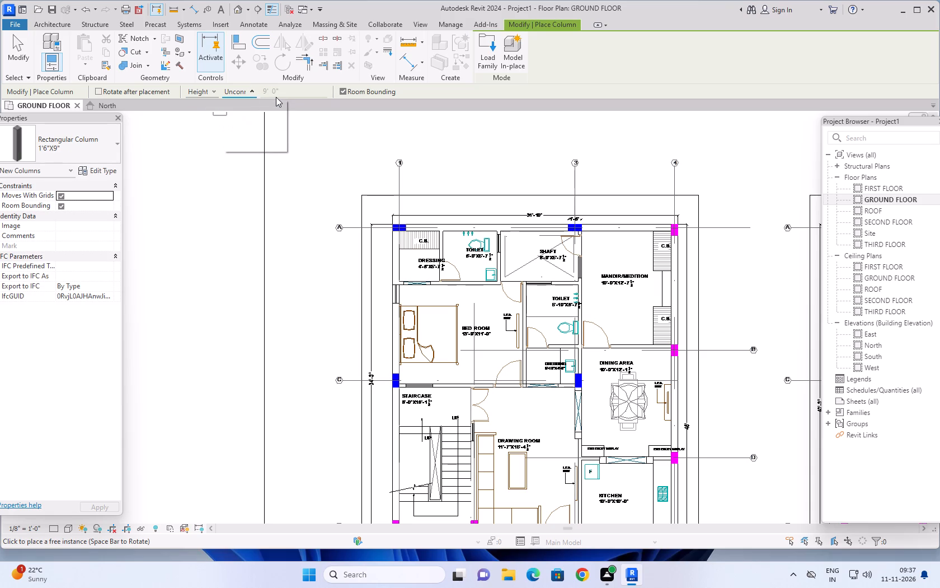
Place horizontal 1'6"X9" columns roughly over the two blue column marks on grid A, at grids 1 and 3.
scroll(417, 234, up, 5)
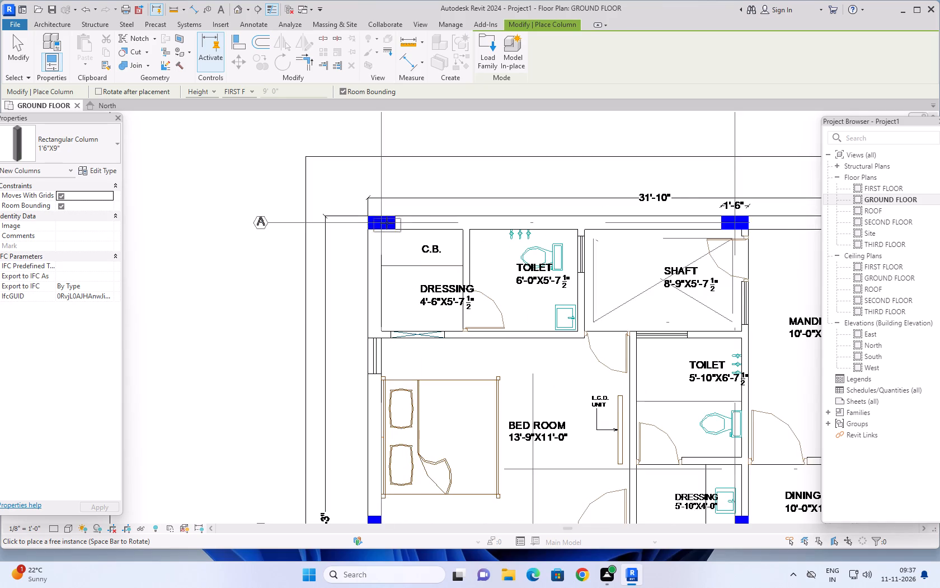
scroll(386, 222, up, 13)
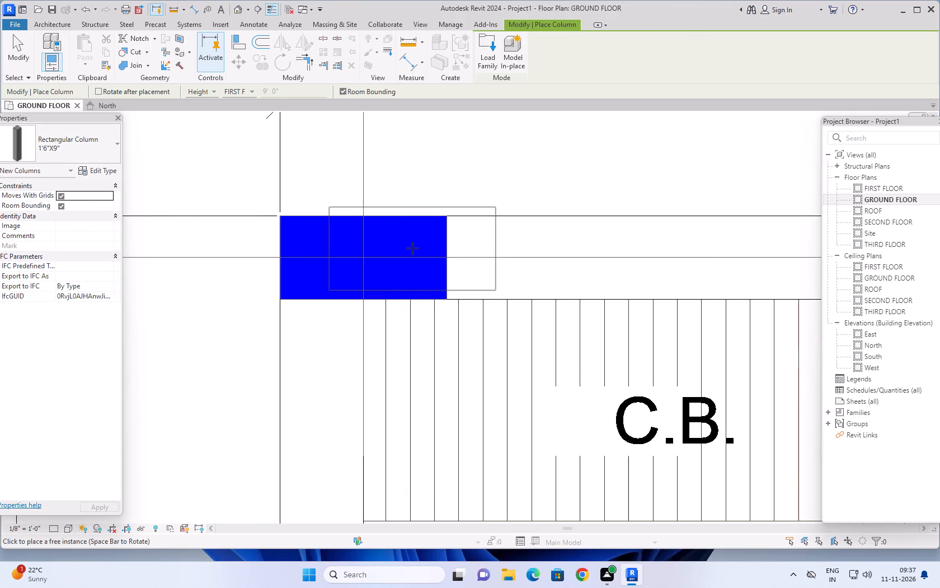
click(412, 248)
scroll(516, 230, down, 10)
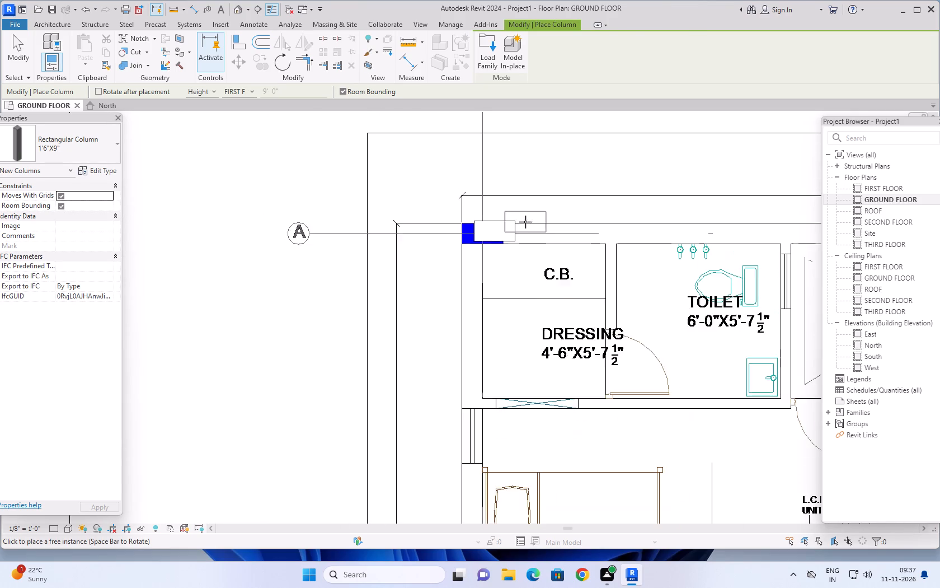
scroll(526, 222, down, 4)
middle_drag(536, 228, 192, 234)
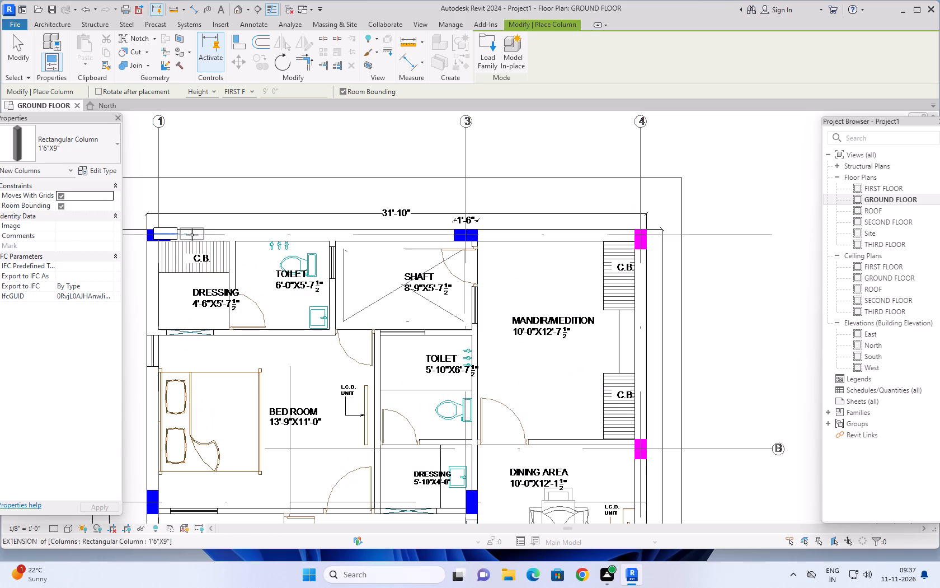
scroll(441, 241, up, 10)
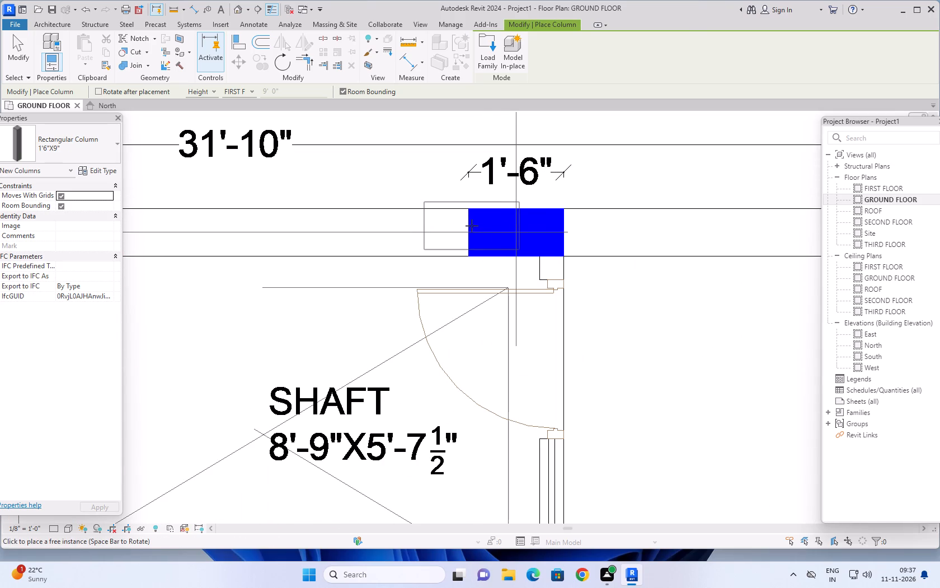
click(472, 226)
Rotate the 1'6"X9" column upright and place it roughly over the two blue marks on grid C, at grids 1 and 3.
scroll(445, 250, down, 5)
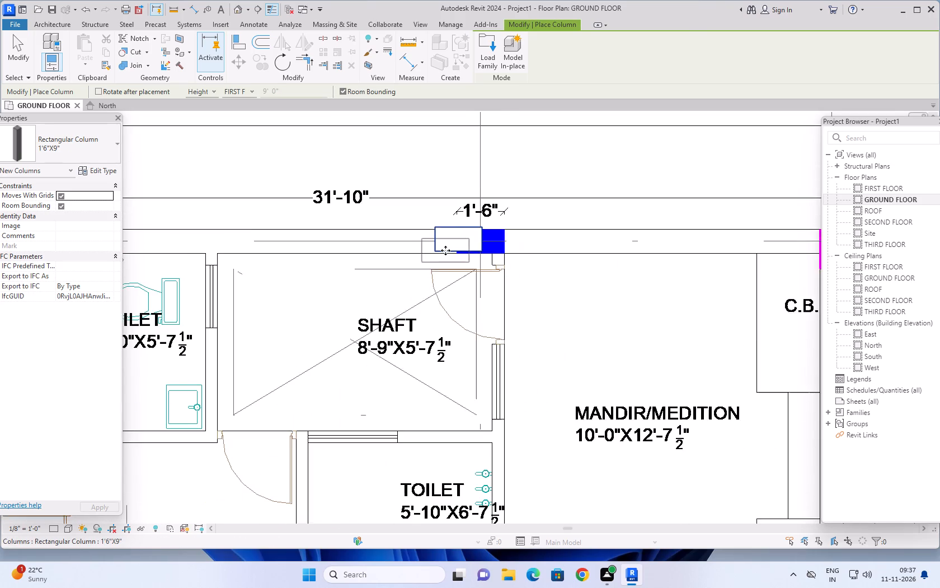
scroll(445, 250, down, 10)
middle_drag(441, 272, 538, 199)
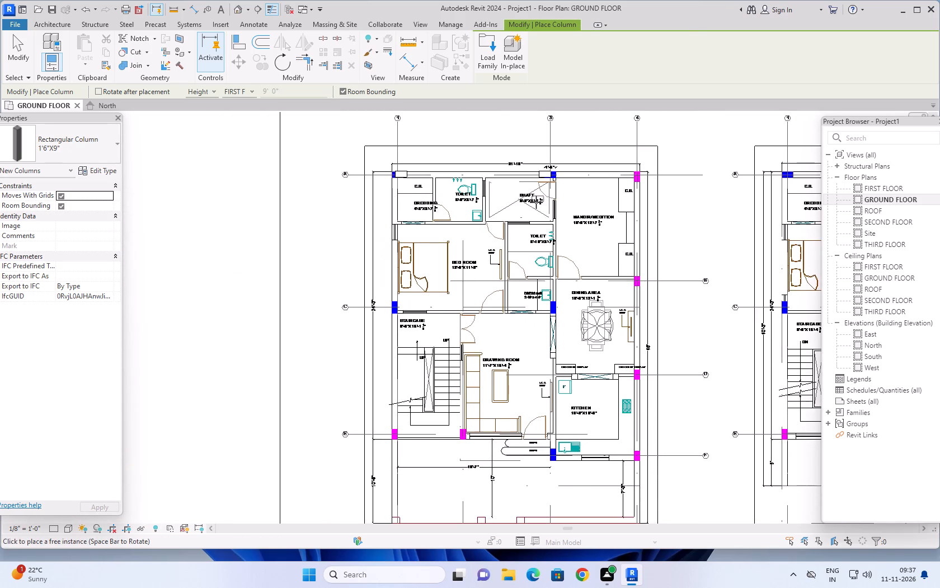
scroll(389, 298, up, 11)
key(space)
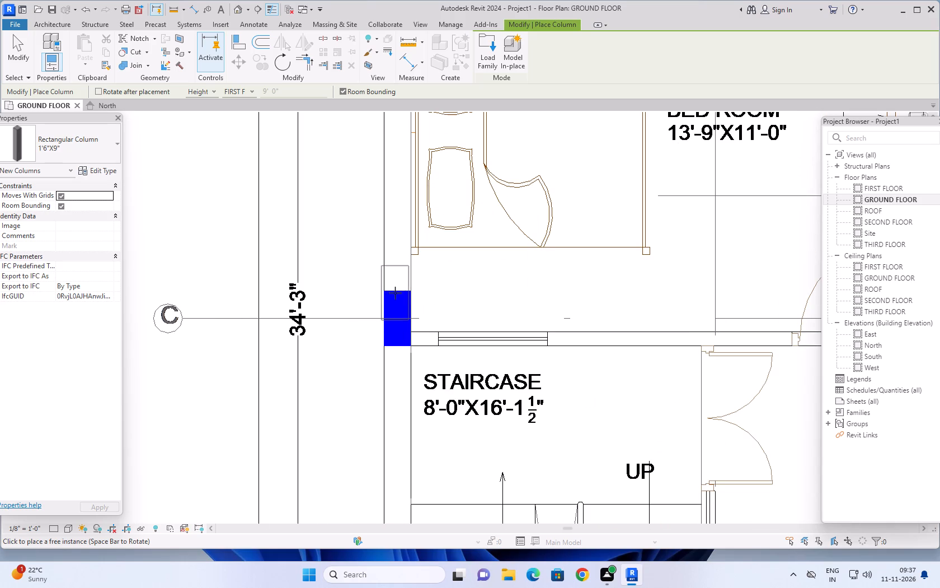
click(395, 297)
scroll(502, 313, down, 8)
middle_drag(506, 310, 299, 321)
scroll(506, 333, up, 12)
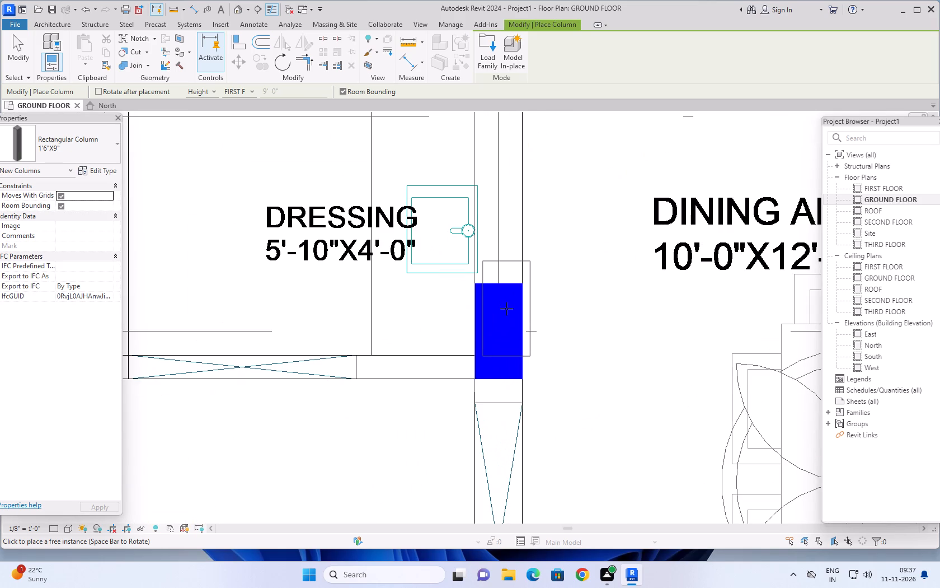
click(504, 312)
Place another upright 1'6"X9" column roughly over the blue mark on grid 3 beside the kitchen sink and steps.
scroll(541, 325, down, 6)
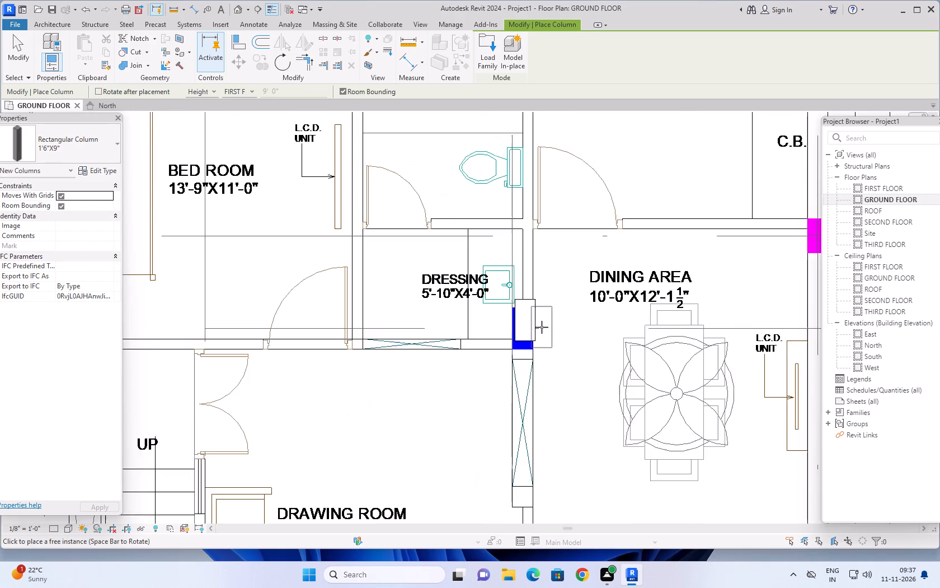
scroll(542, 327, down, 13)
middle_drag(548, 350, 531, 261)
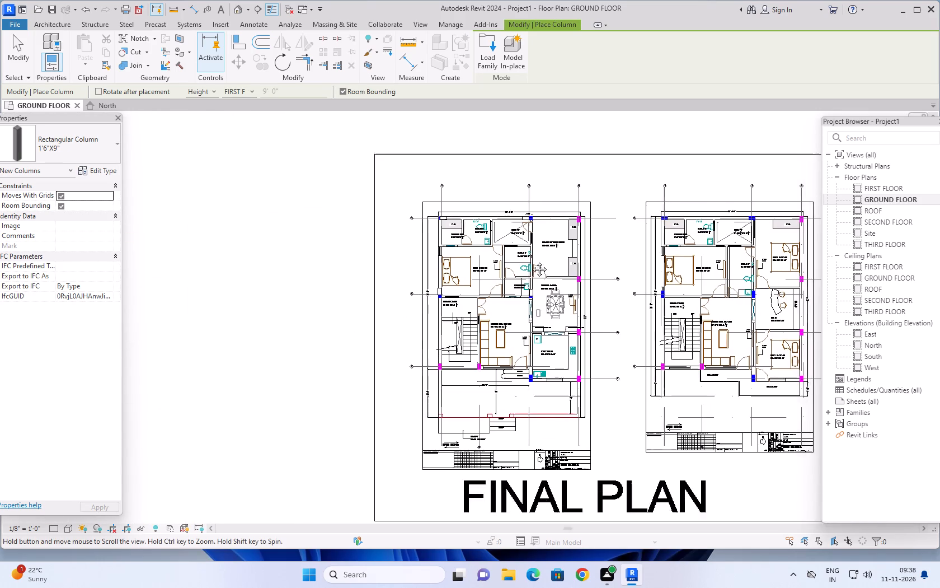
middle_drag(531, 261, 530, 259)
scroll(521, 337, up, 5)
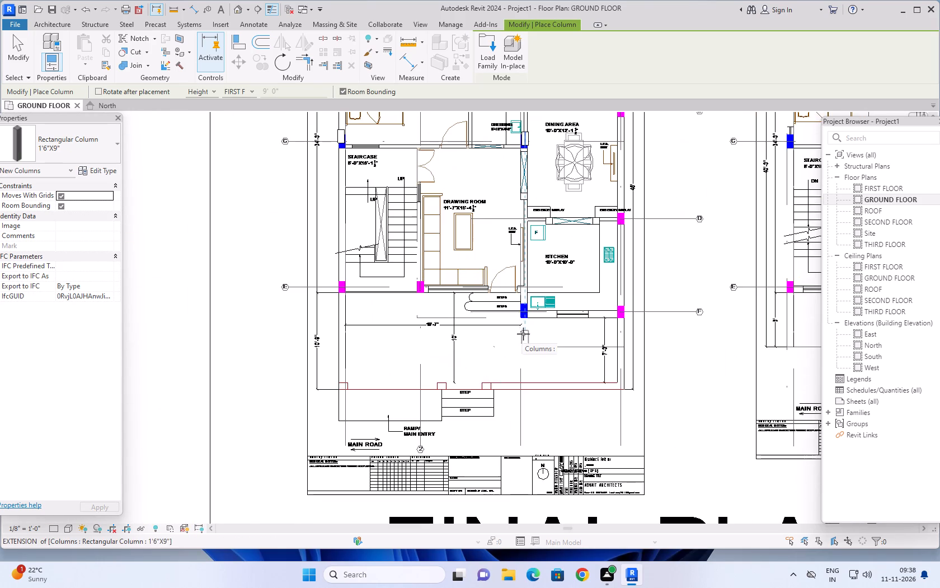
scroll(527, 316, up, 16)
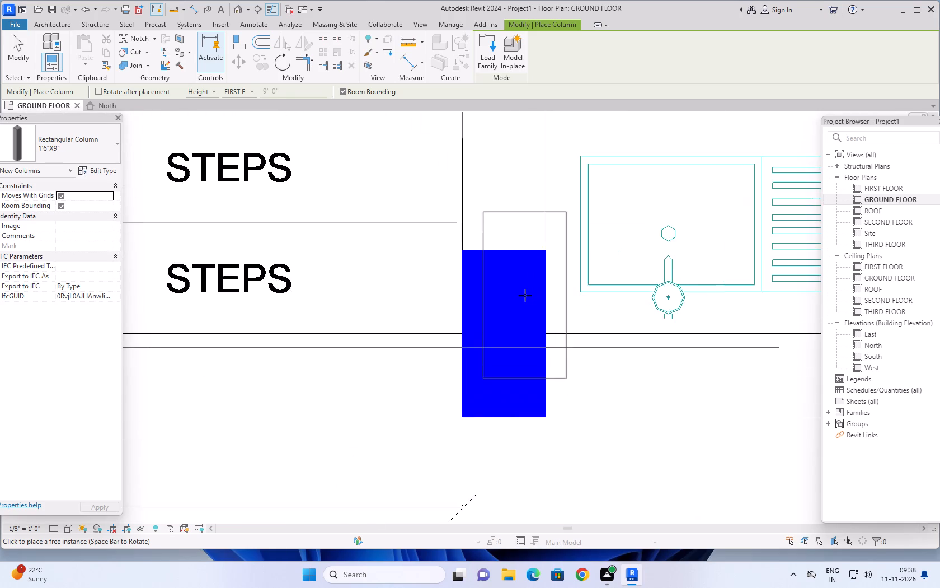
scroll(525, 295, up, 3)
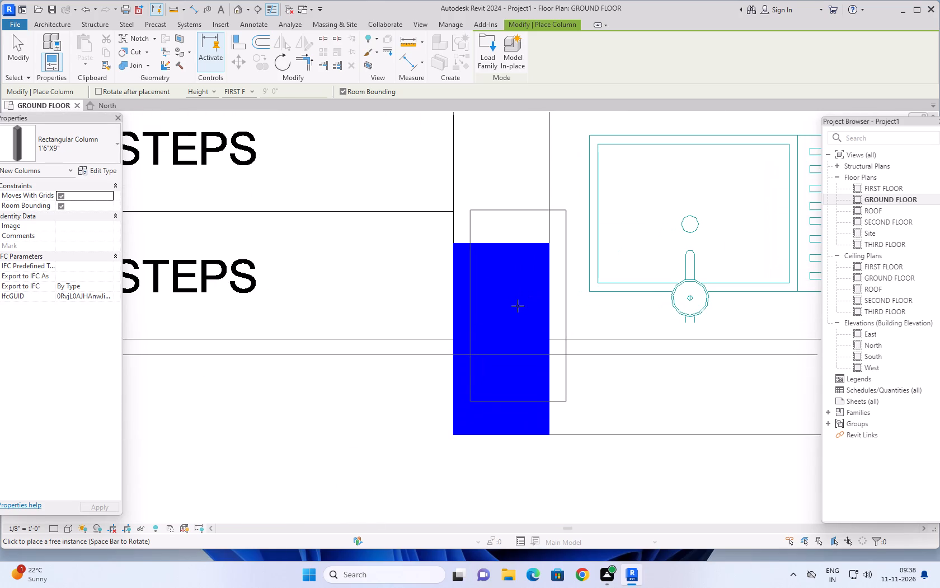
click(518, 306)
Check the ground-floor layout for the columns placed over the blue marks, and leave the column command.
scroll(518, 306, down, 13)
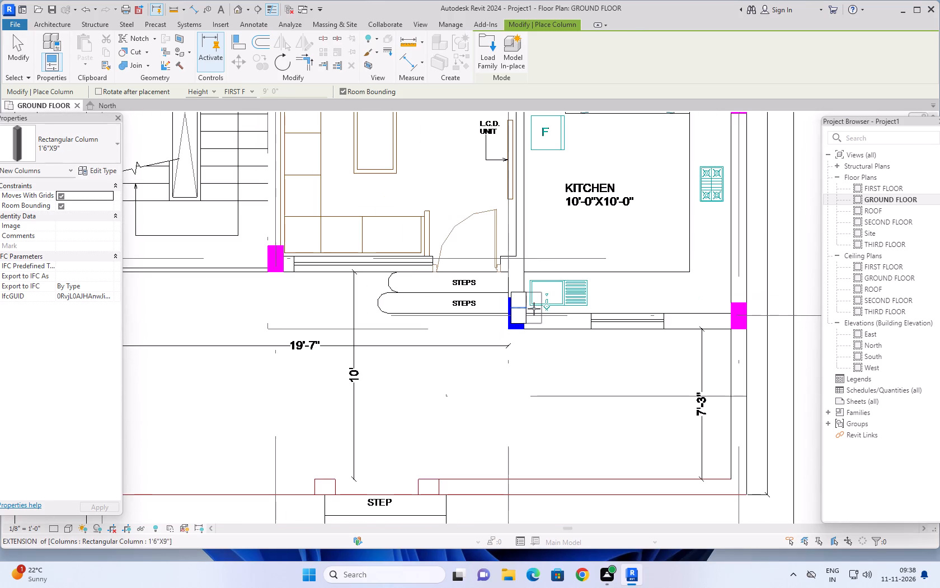
scroll(534, 308, down, 14)
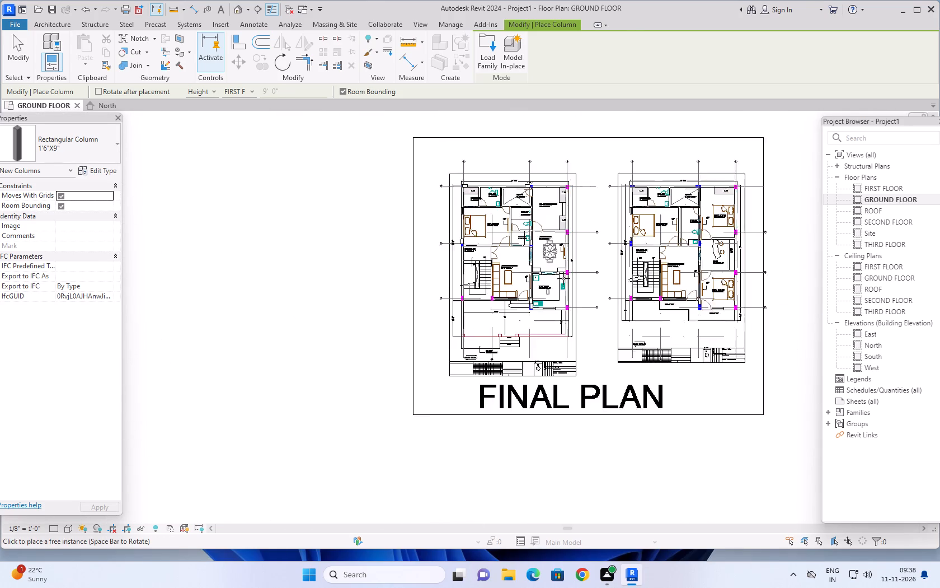
middle_drag(585, 244, 588, 312)
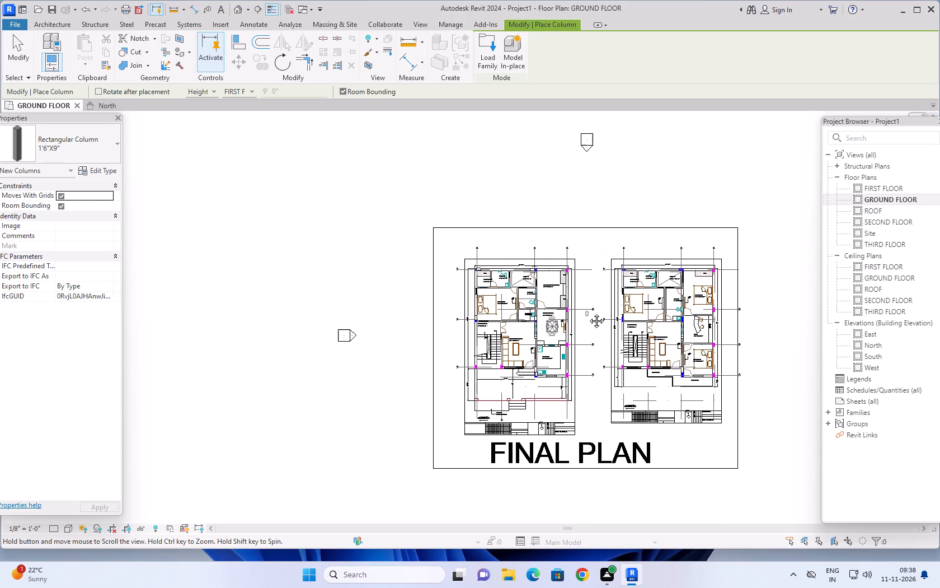
middle_drag(588, 312, 588, 311)
scroll(506, 316, up, 5)
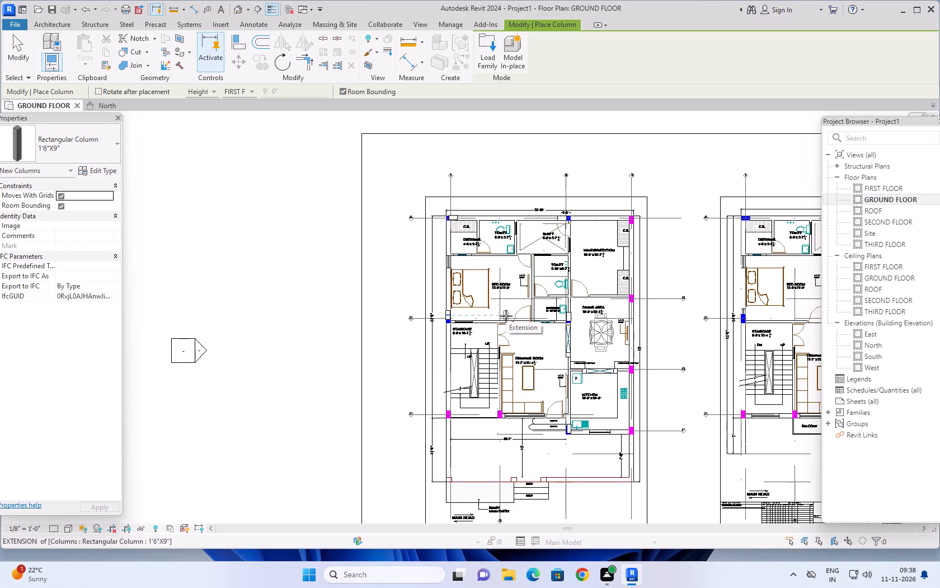
scroll(438, 255, up, 3)
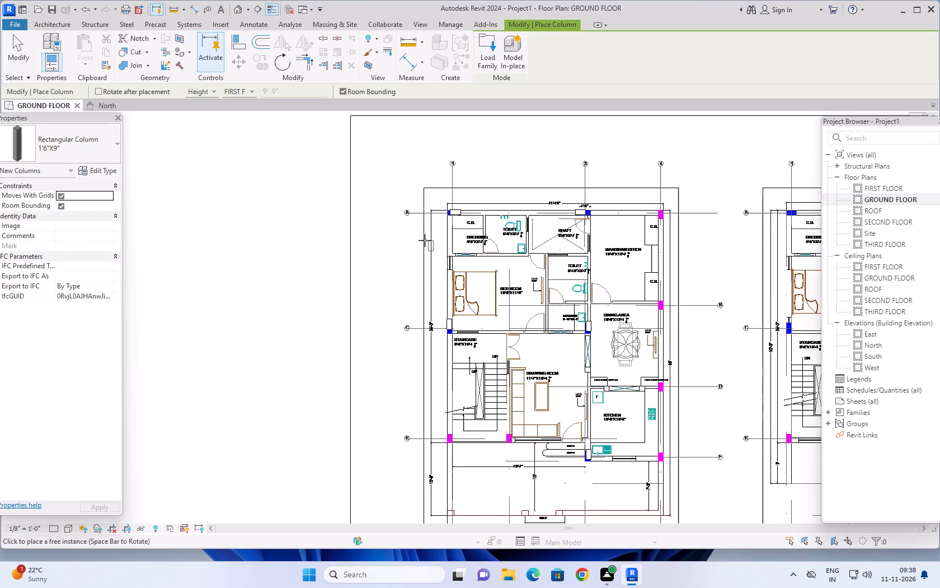
scroll(425, 240, up, 3)
scroll(631, 290, down, 5)
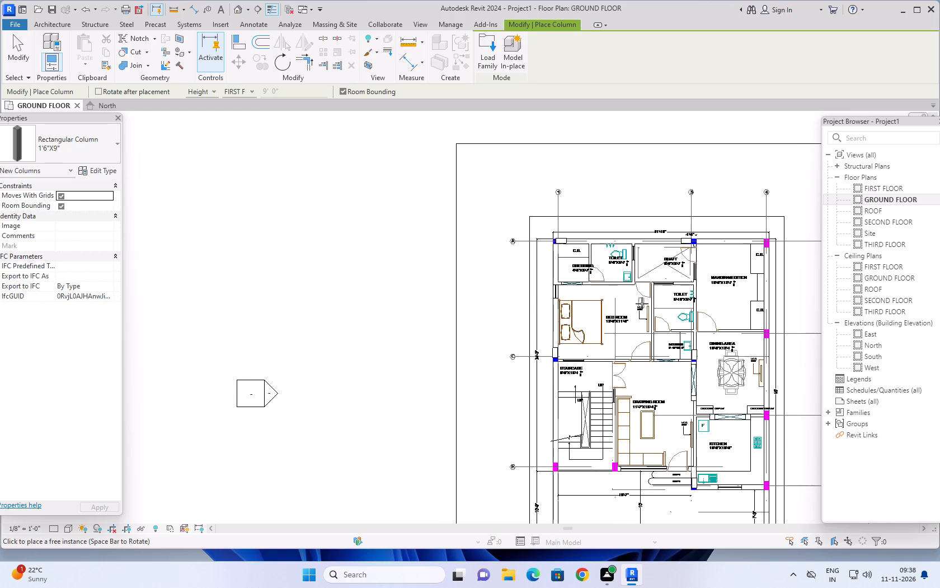
scroll(646, 314, down, 3)
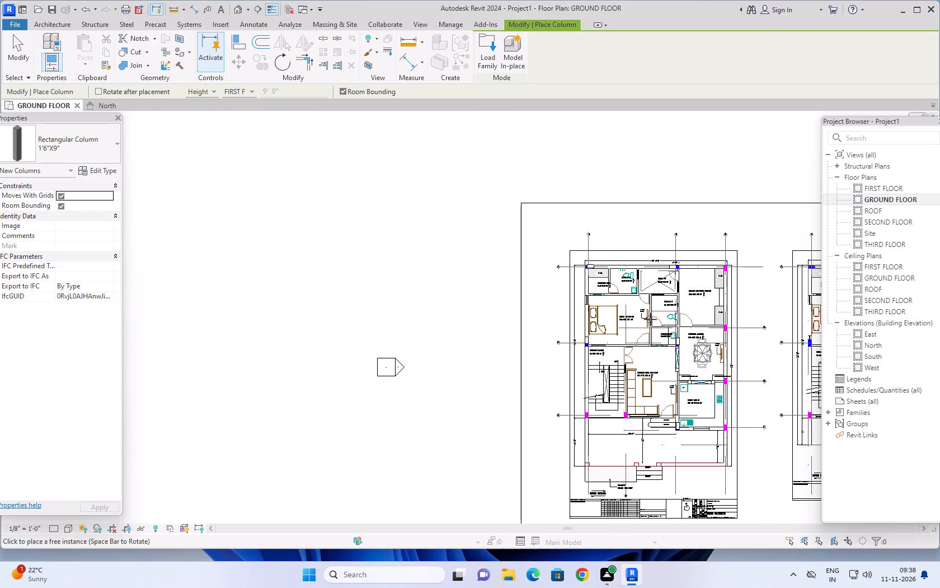
key(Escape)
key(Escape)
Align the left and lower faces of the column at grids A and 1 with the matching edges of its blue mark.
scroll(577, 279, up, 4)
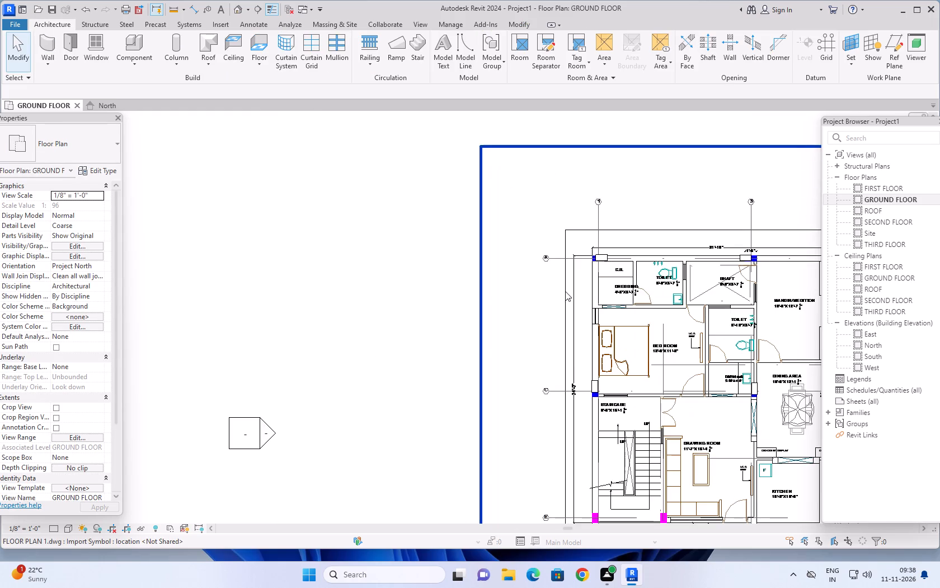
scroll(566, 298, up, 4)
middle_drag(542, 302, 428, 327)
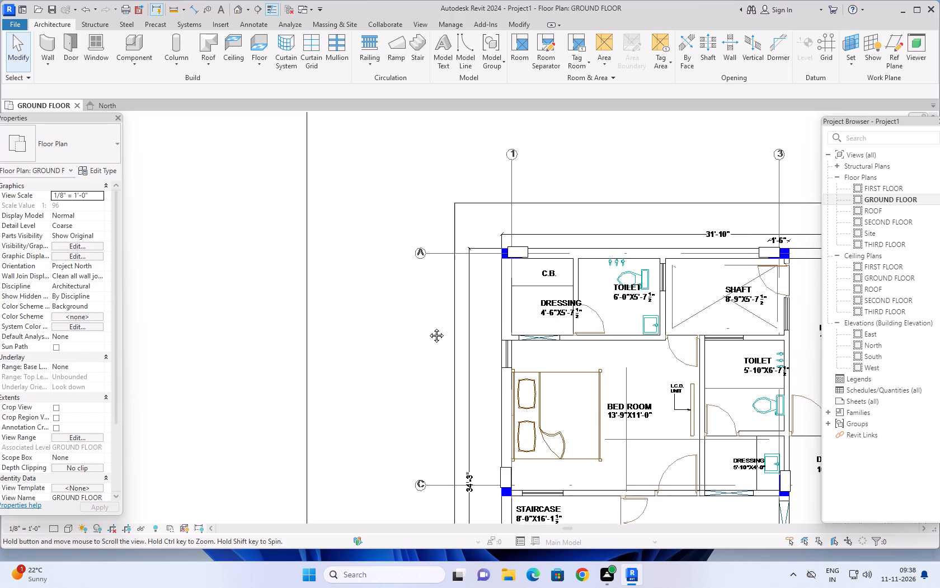
middle_drag(428, 327, 407, 324)
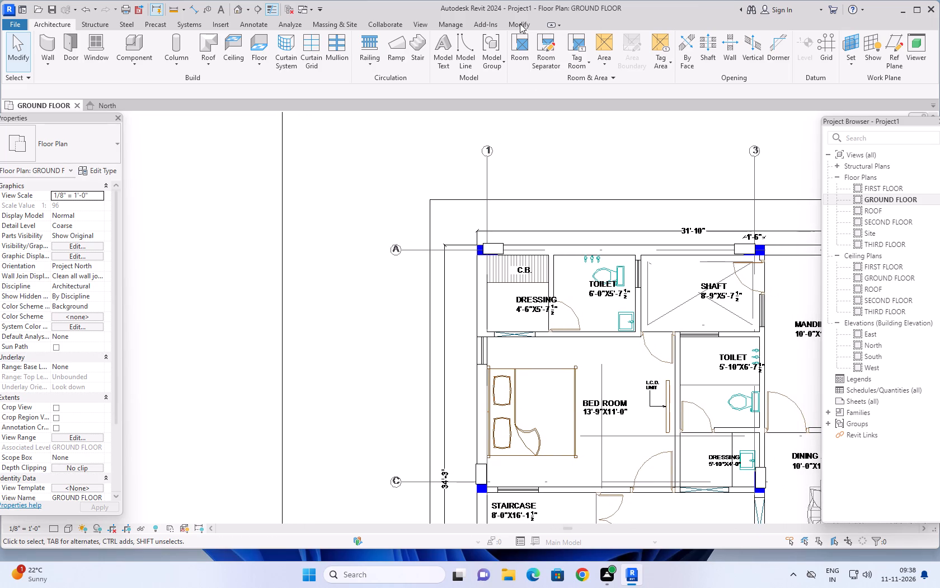
click(520, 24)
click(237, 41)
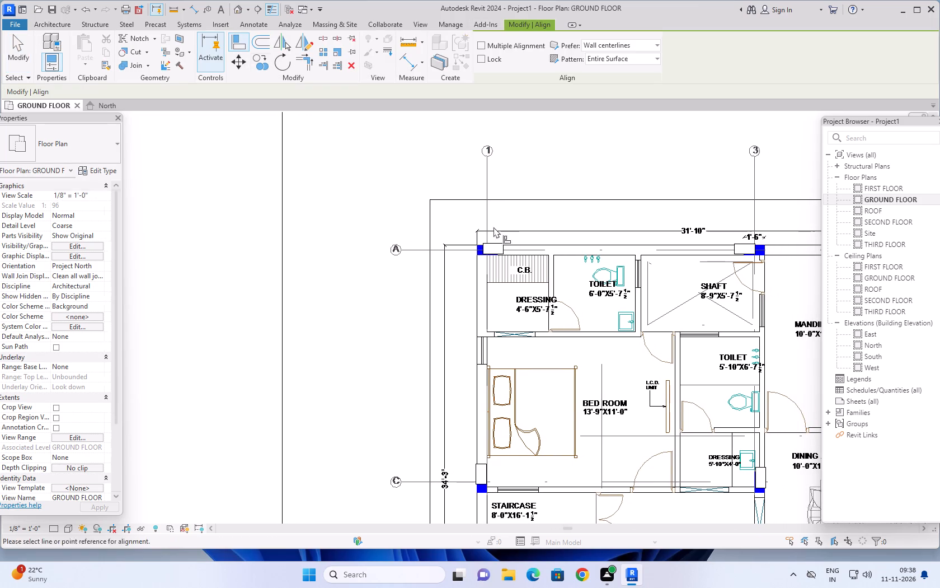
scroll(428, 225, up, 5)
scroll(506, 264, up, 6)
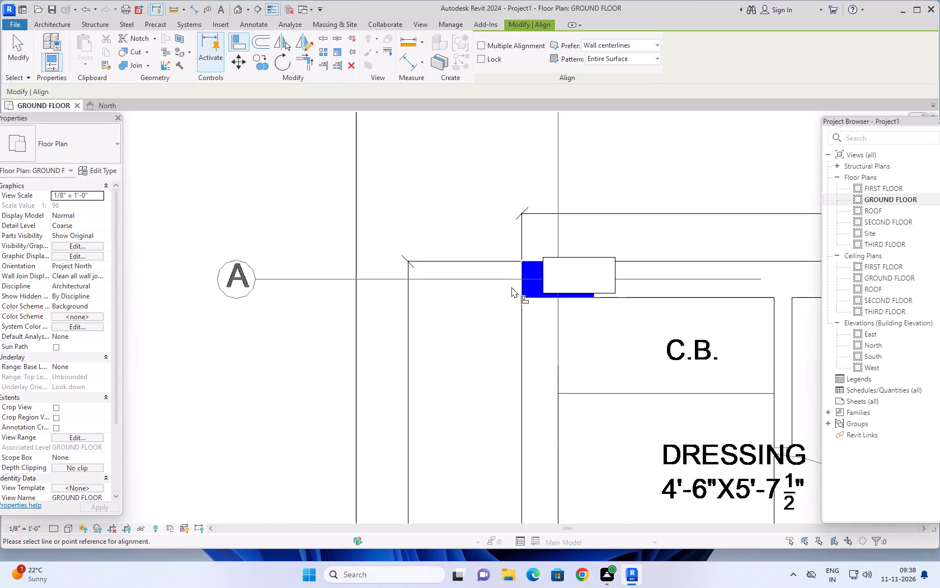
scroll(511, 287, up, 6)
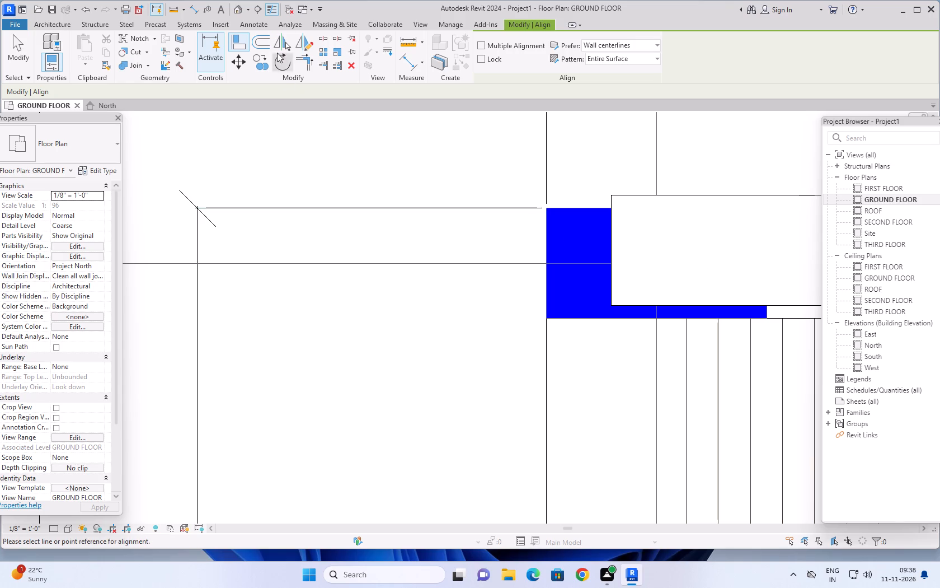
click(549, 346)
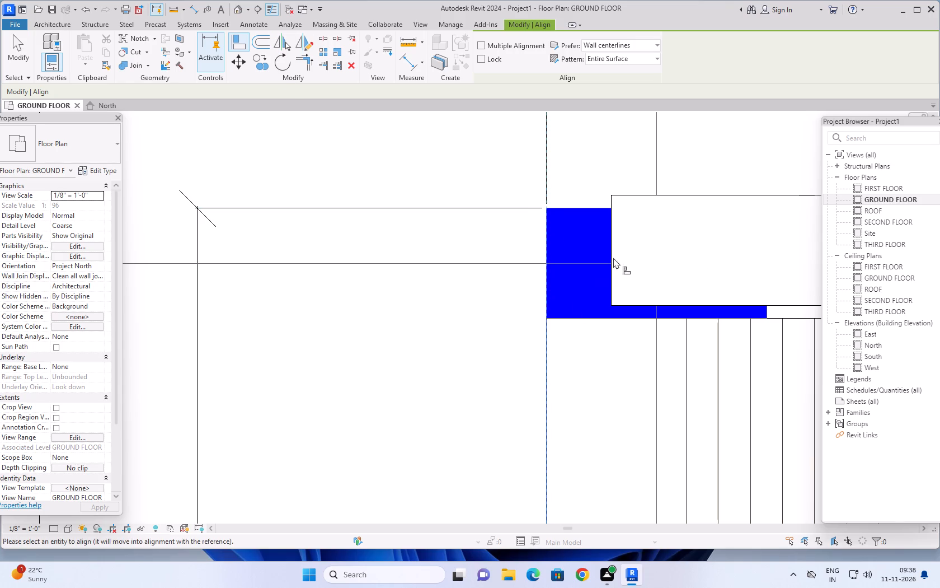
click(613, 230)
scroll(610, 371, up, 4)
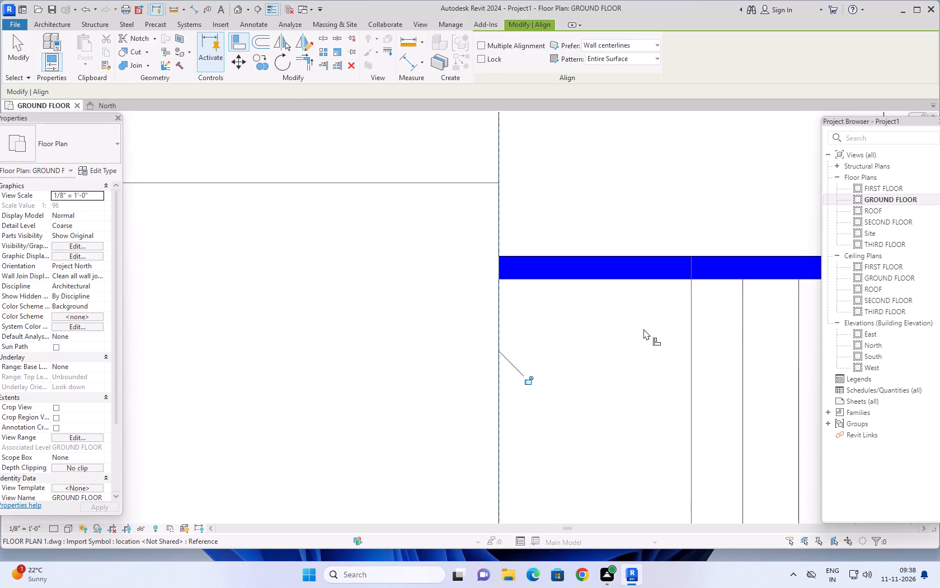
scroll(643, 330, down, 4)
middle_drag(637, 335, 543, 332)
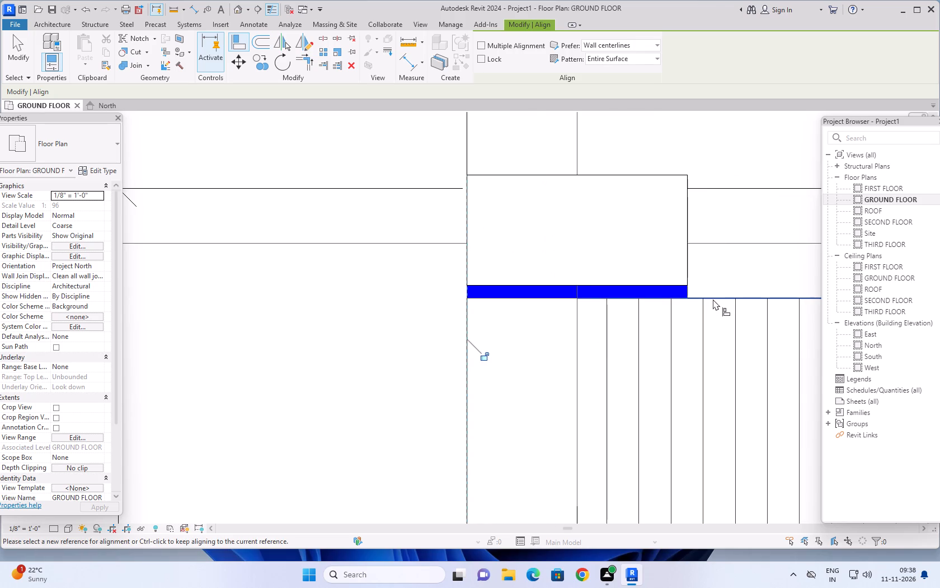
click(713, 299)
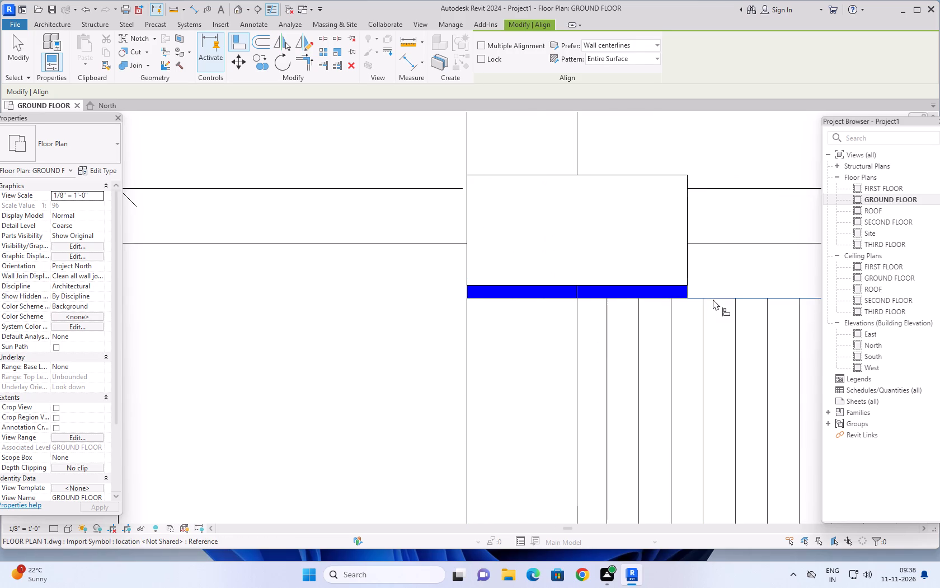
click(654, 284)
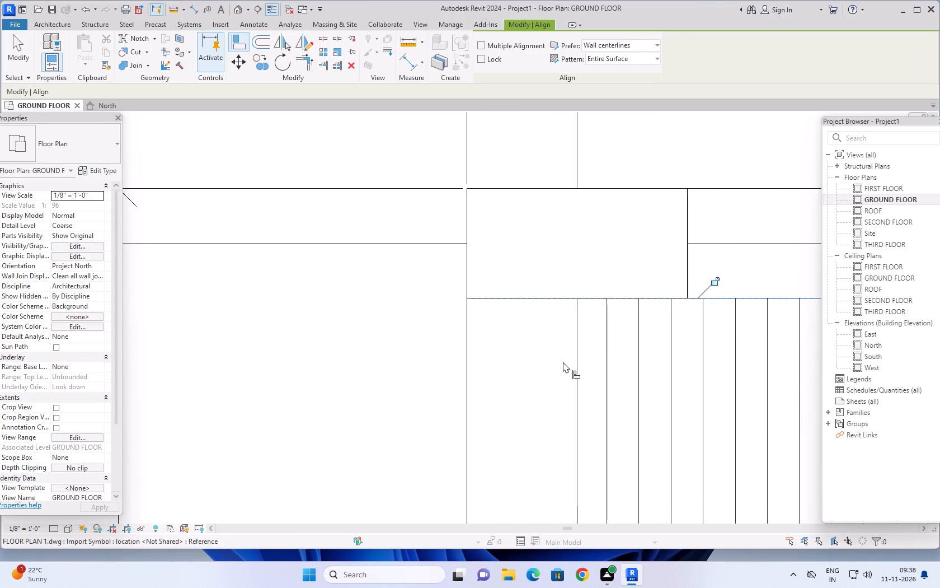
Align the right and lower faces of the column at grids A and 3 with the matching edges of its blue mark.
scroll(558, 360, down, 20)
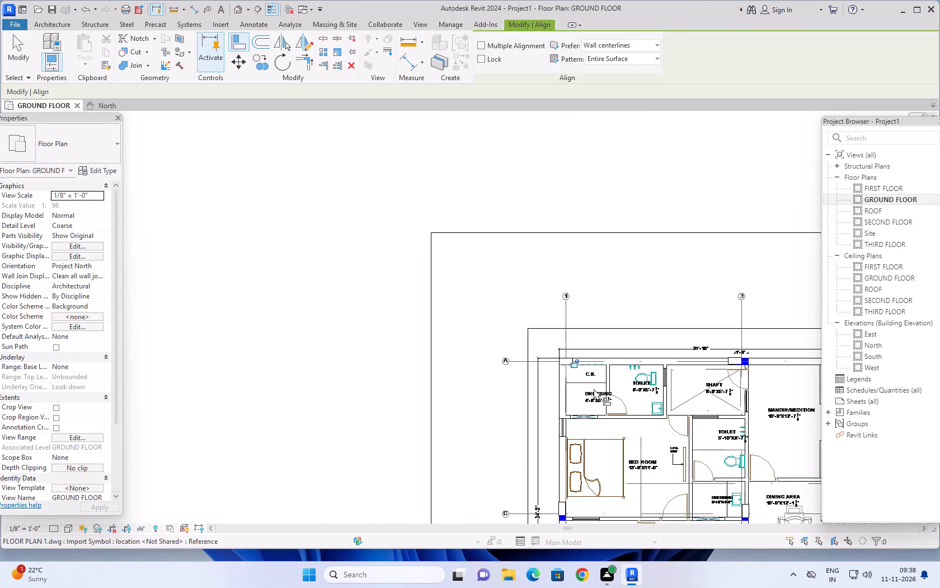
middle_drag(624, 312, 574, 281)
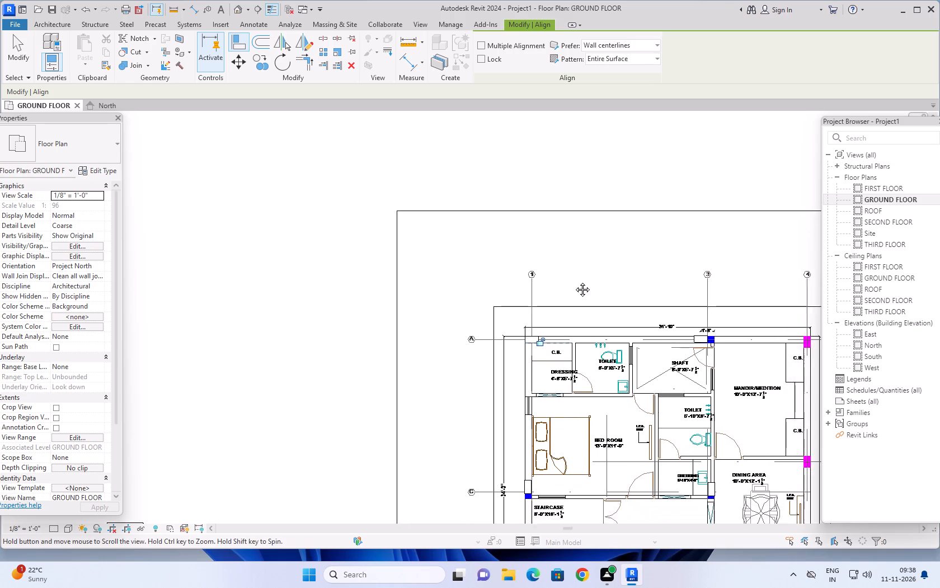
middle_drag(574, 281, 486, 282)
scroll(608, 332, up, 10)
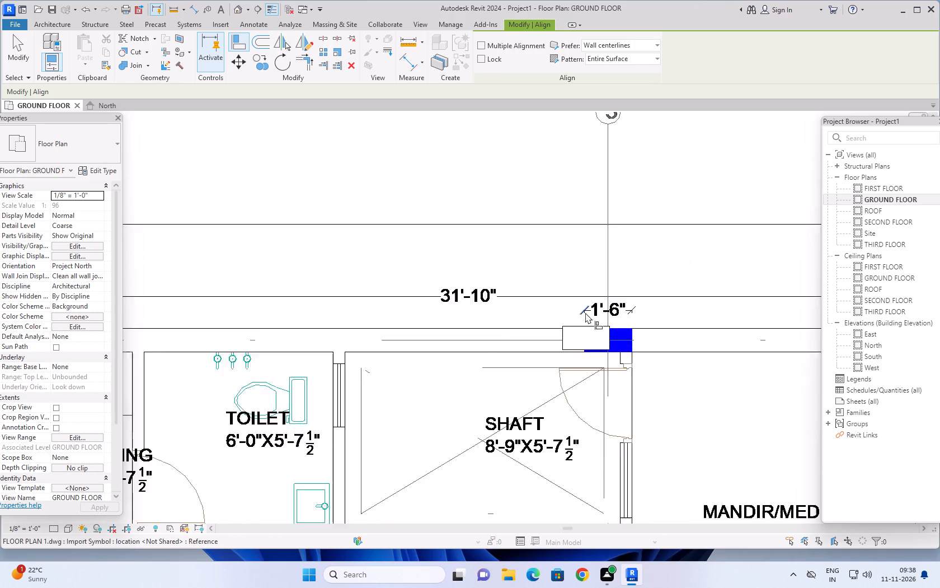
scroll(585, 312, up, 2)
scroll(630, 339, up, 6)
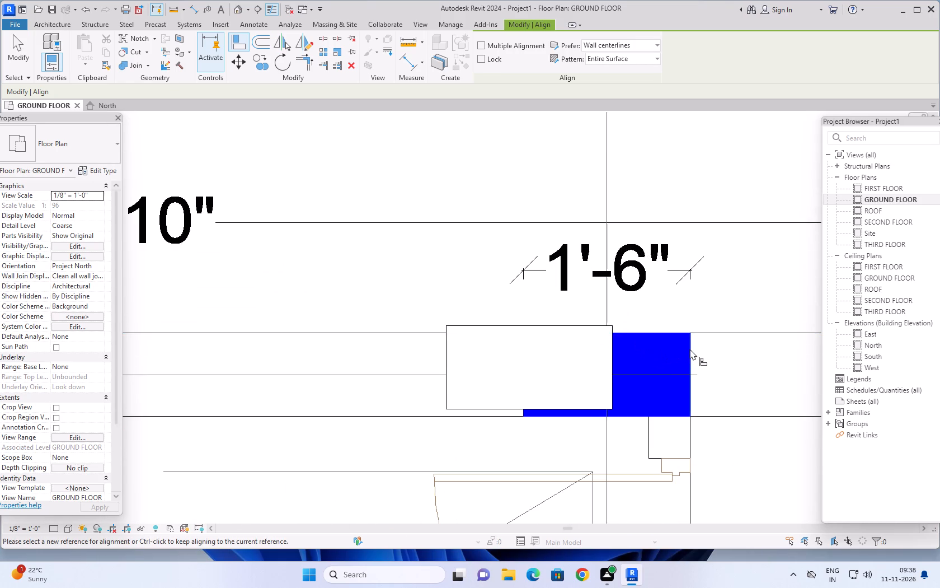
scroll(689, 359, up, 3)
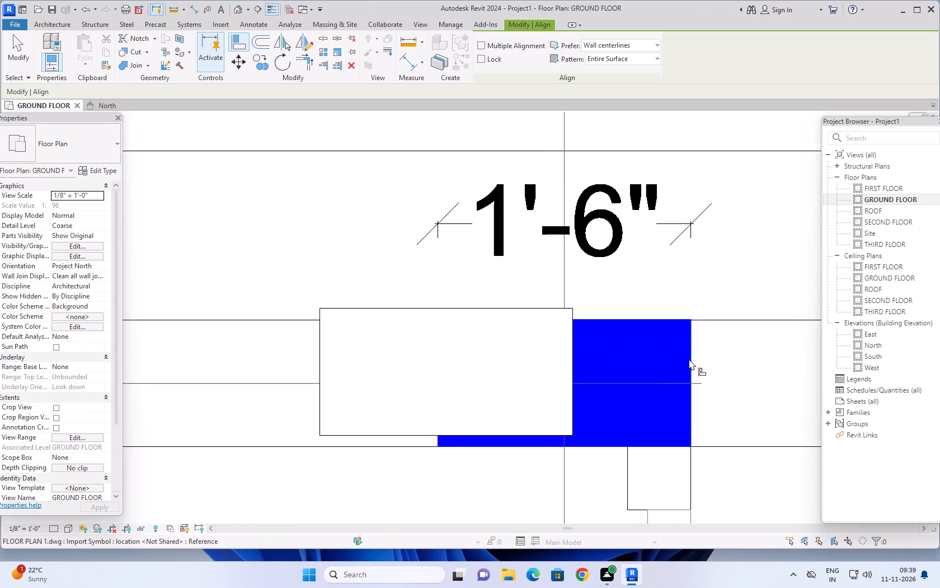
scroll(689, 359, up, 1)
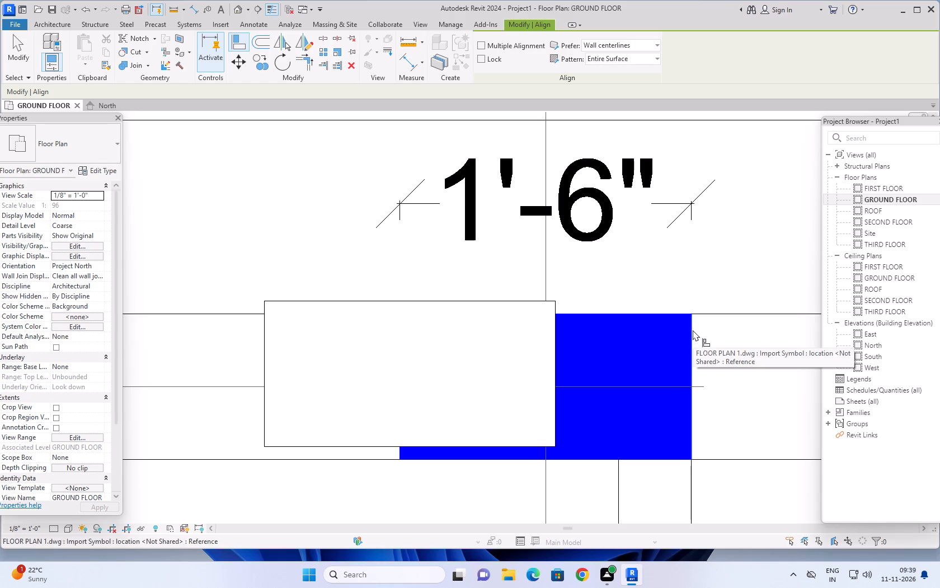
click(692, 332)
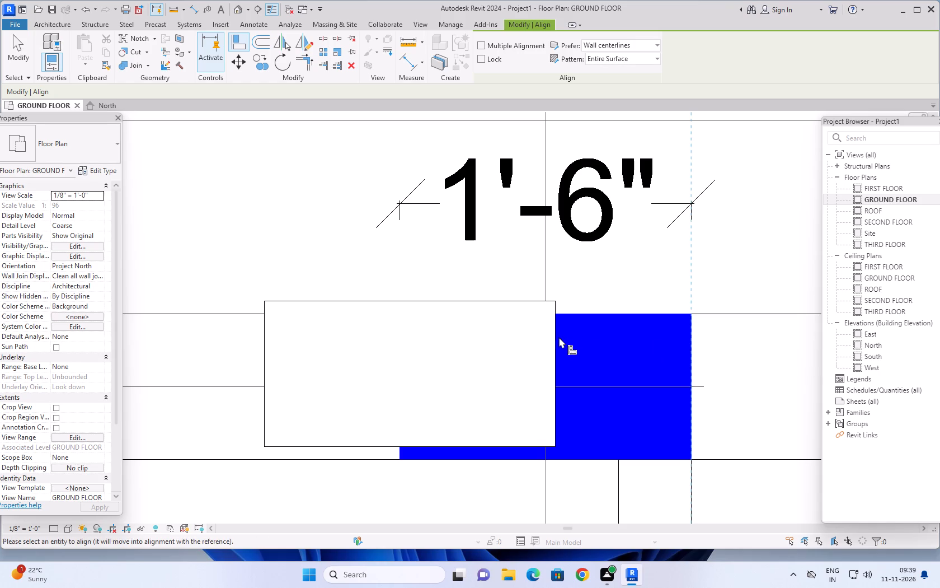
click(554, 340)
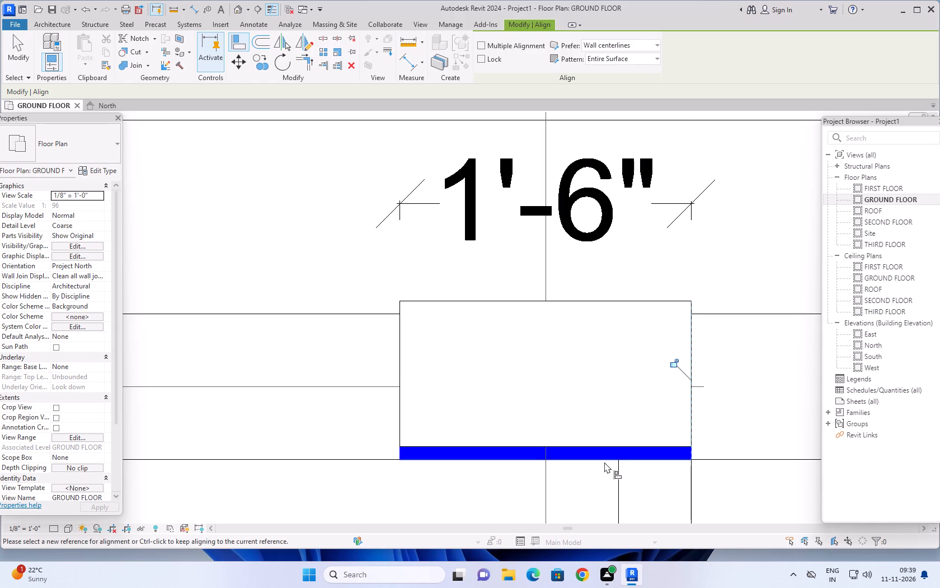
click(604, 461)
click(607, 446)
Align the lower and left faces of the upright column at grids C and 3 with the matching edges of its blue mark.
scroll(601, 452, down, 2)
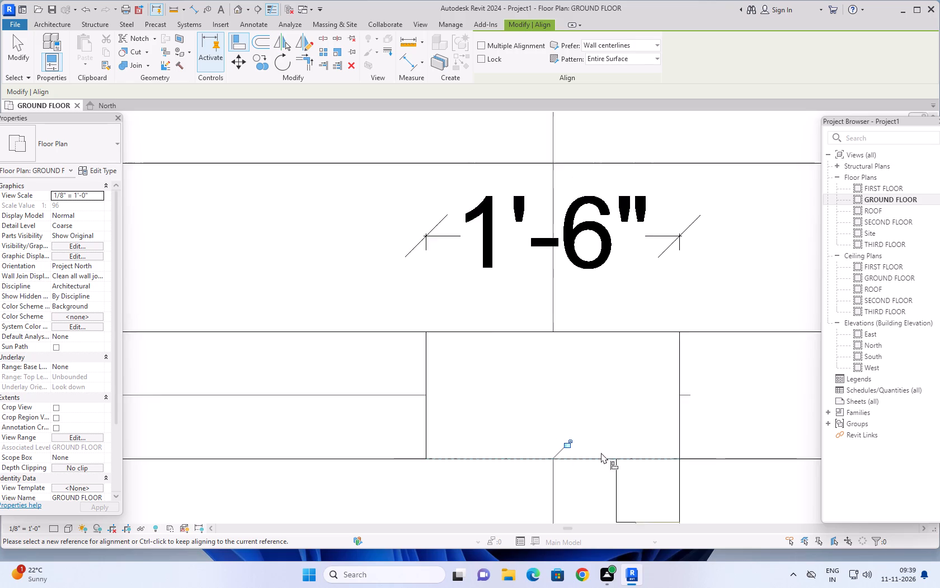
scroll(601, 452, down, 19)
middle_drag(634, 463, 627, 460)
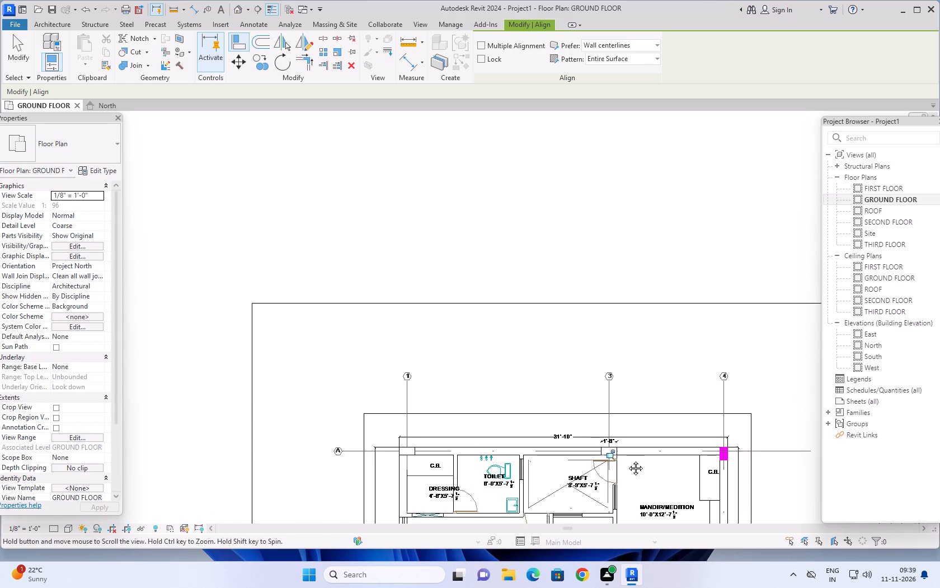
middle_drag(627, 460, 647, 288)
scroll(615, 472, up, 2)
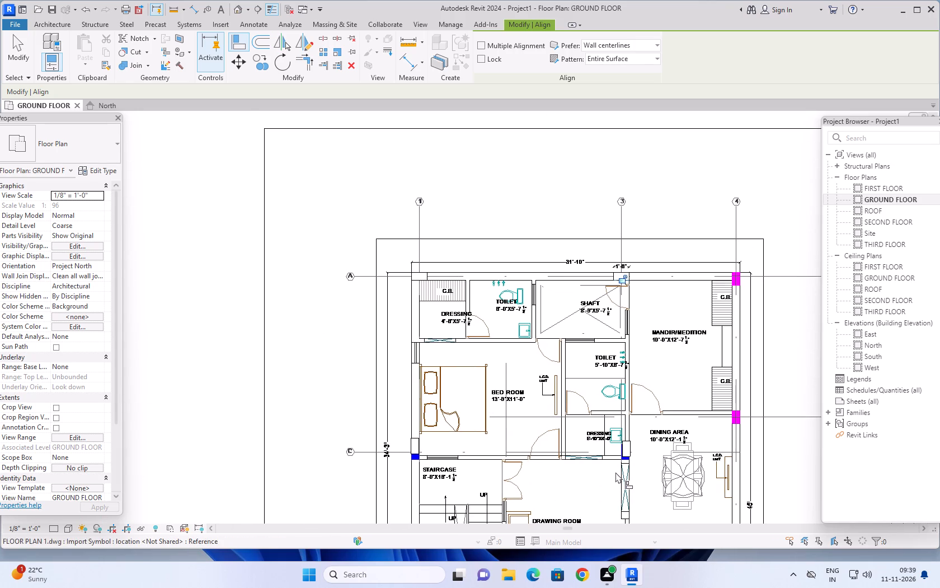
scroll(615, 472, up, 16)
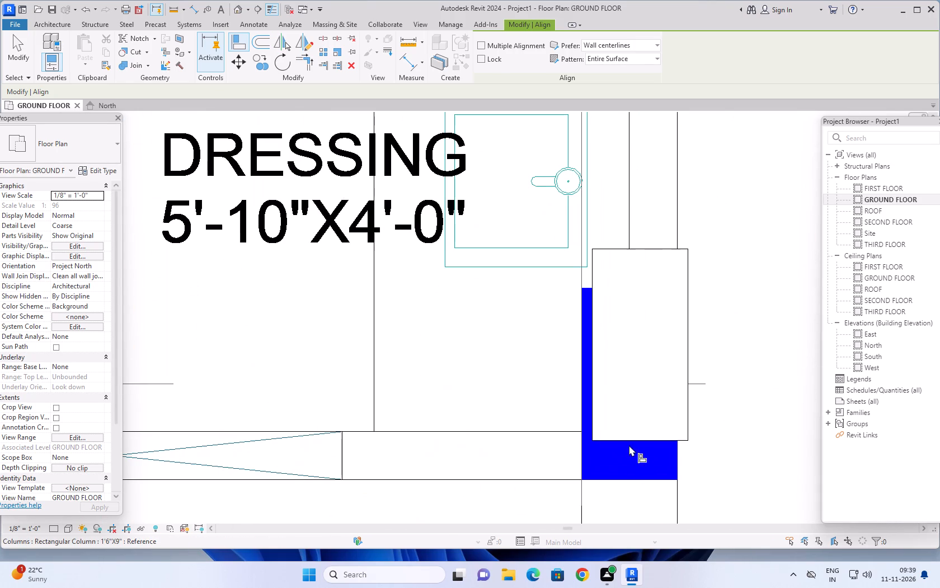
click(621, 481)
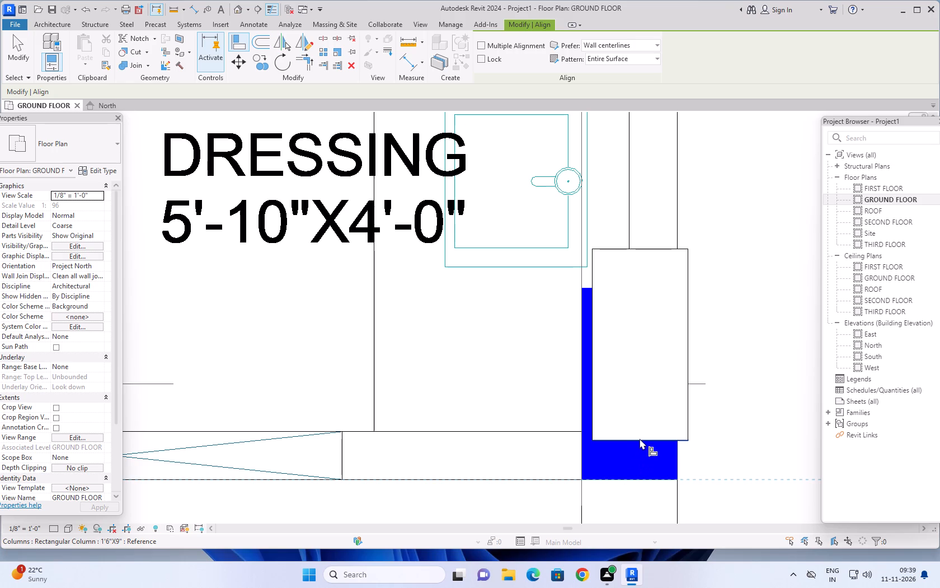
click(640, 438)
click(581, 393)
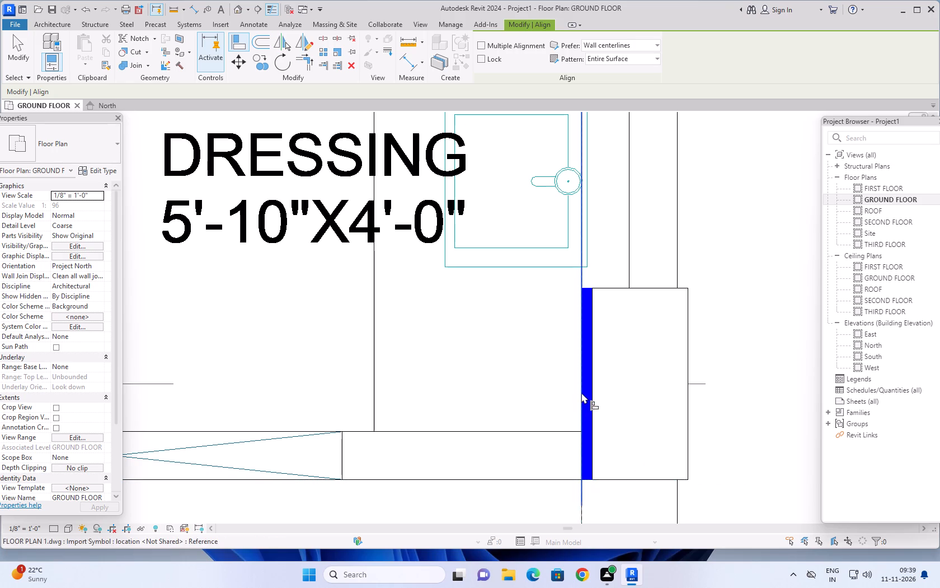
click(593, 392)
Align the lower and right faces of the upright column at grids C and 1 with the matching edges of its blue mark.
scroll(552, 432, down, 11)
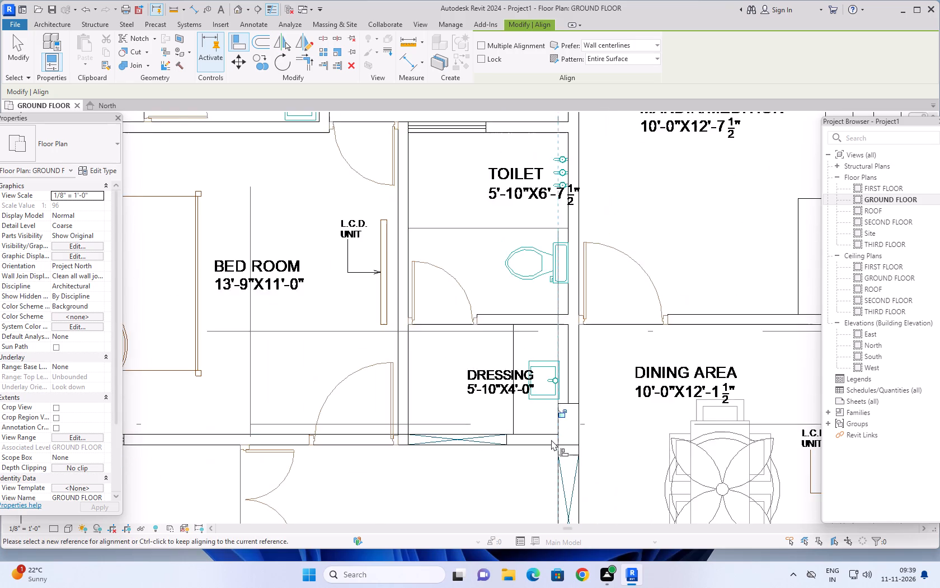
scroll(551, 440, down, 8)
middle_drag(502, 465, 656, 431)
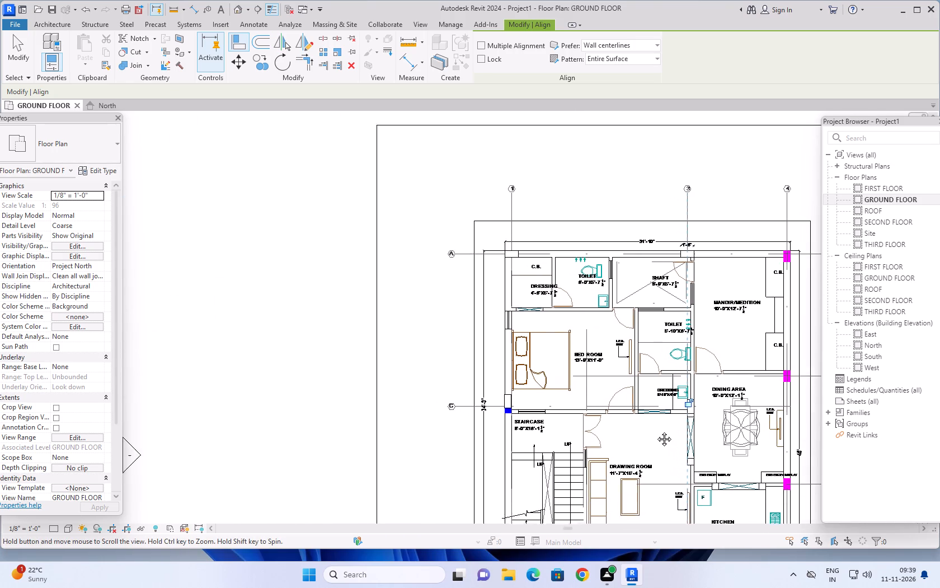
middle_drag(656, 431, 681, 455)
scroll(528, 435, up, 8)
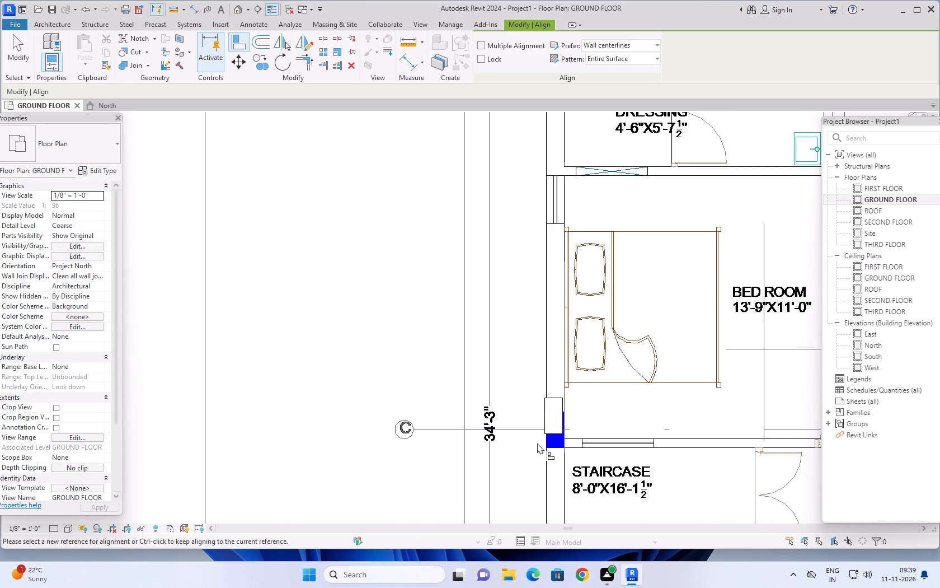
scroll(537, 443, up, 8)
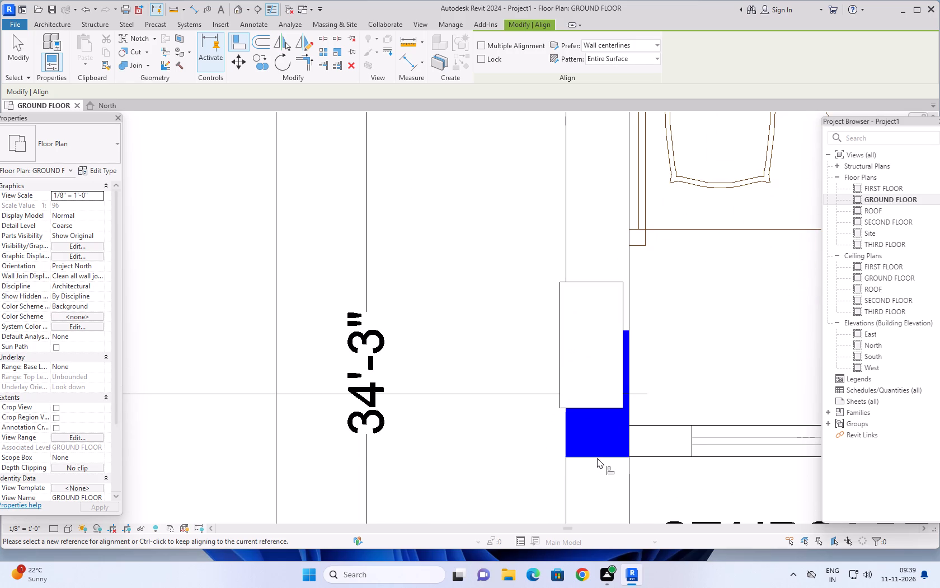
click(597, 458)
click(590, 405)
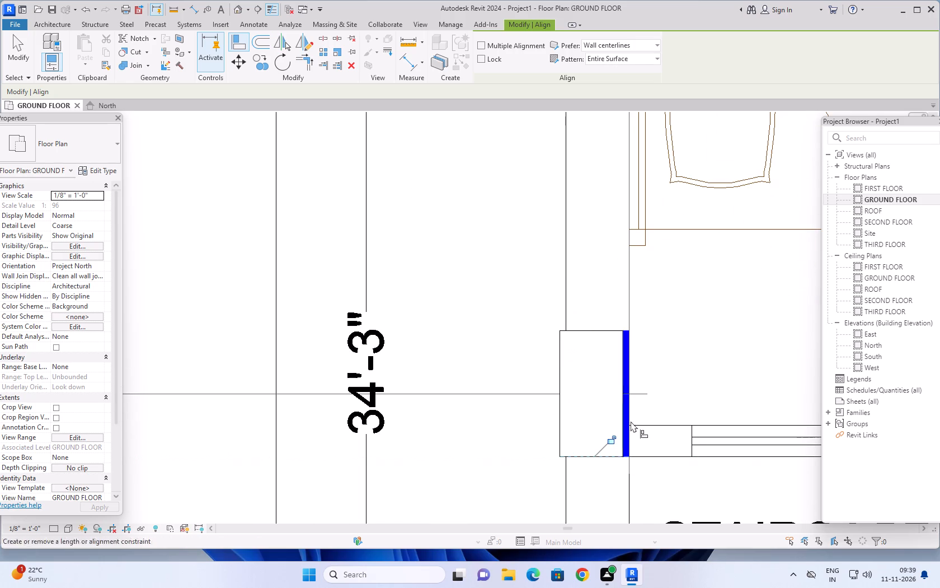
click(629, 366)
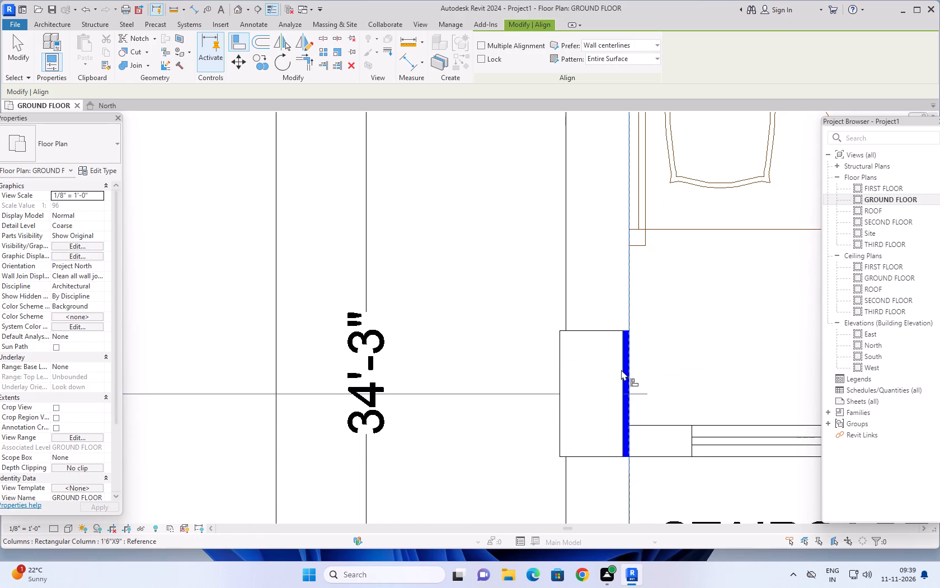
click(621, 370)
Align the lower and left faces of the upright column at grids F and 3 with the matching edges of its blue mark.
scroll(641, 403, down, 14)
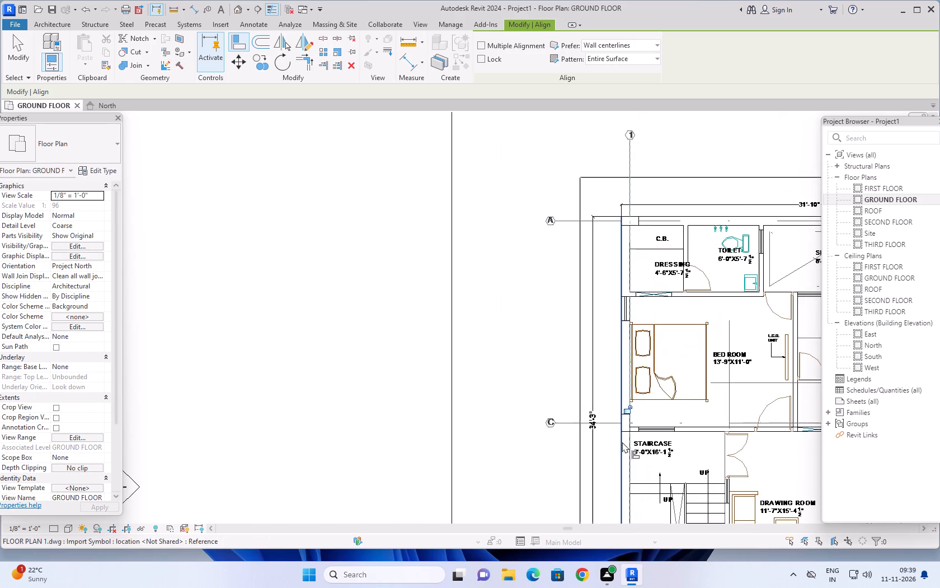
scroll(622, 442, down, 4)
middle_drag(609, 469, 542, 340)
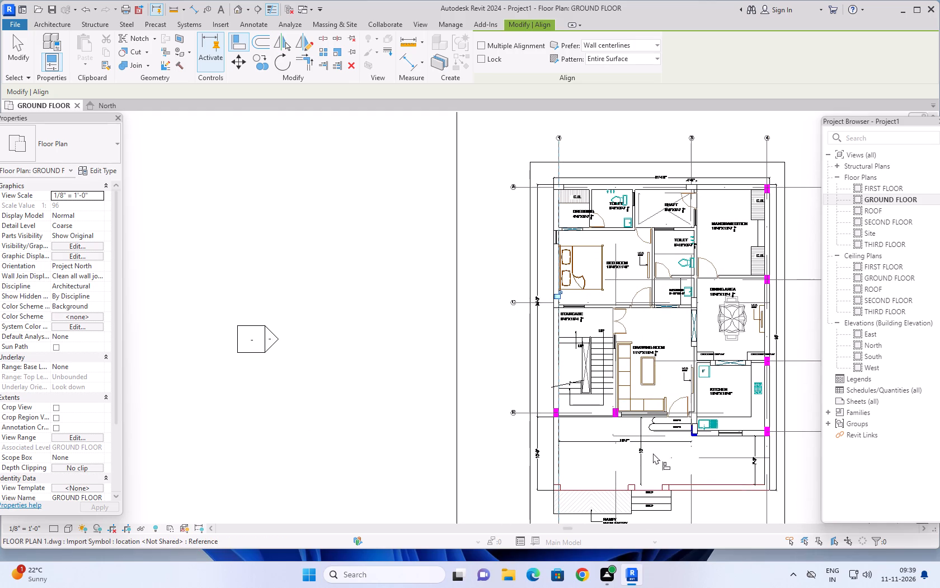
scroll(691, 436, up, 19)
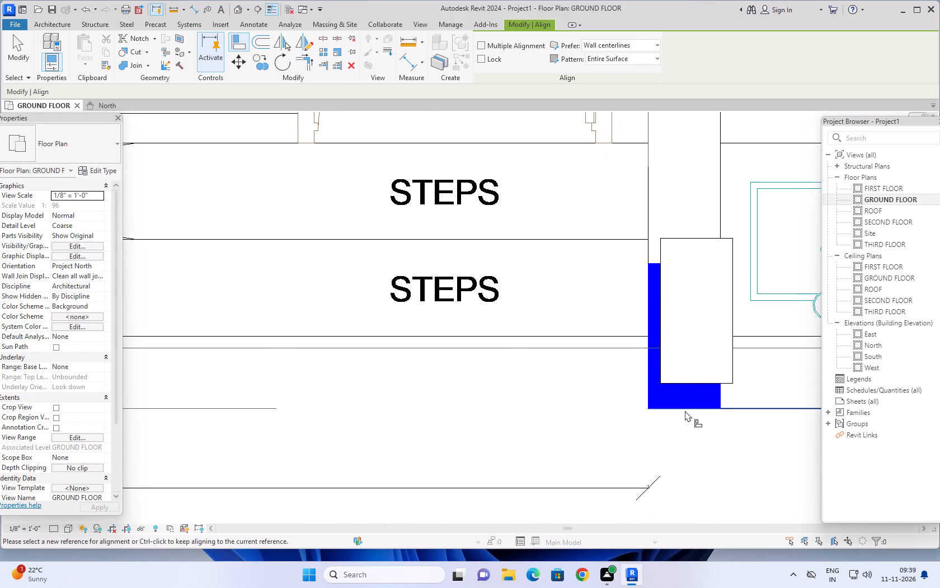
click(685, 410)
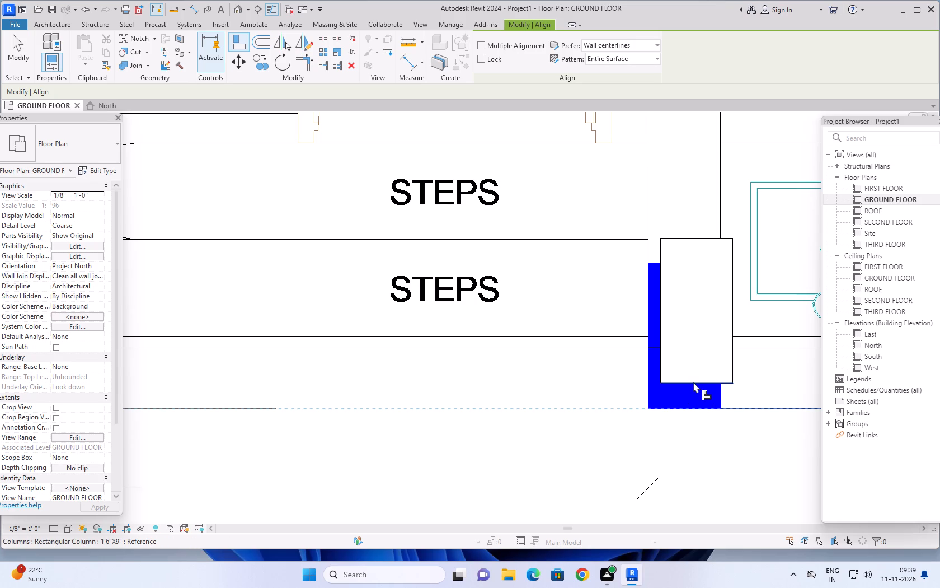
click(694, 381)
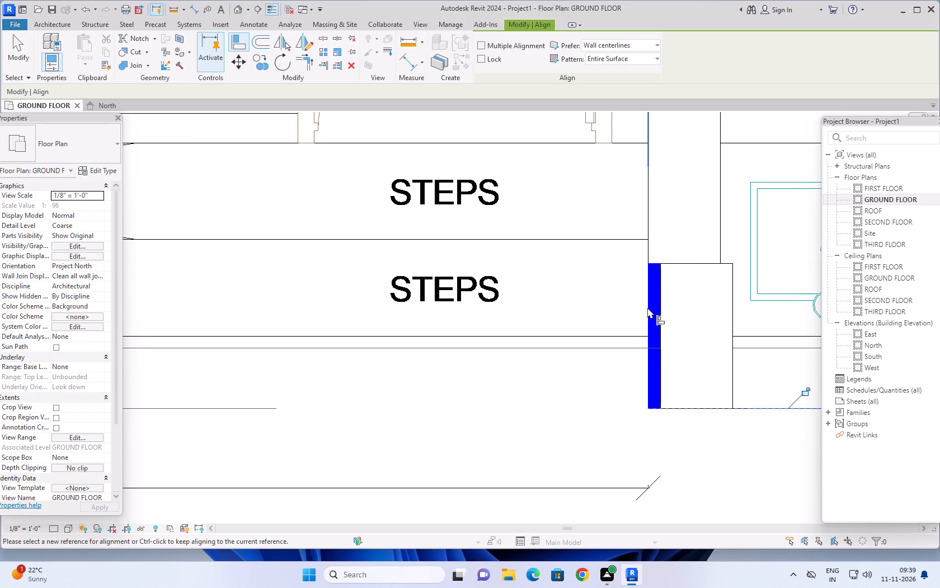
click(649, 307)
click(660, 310)
Look over the ground-floor plan, examining the magenta column marks and the front entrance area around the steps and ramp.
scroll(585, 442, down, 5)
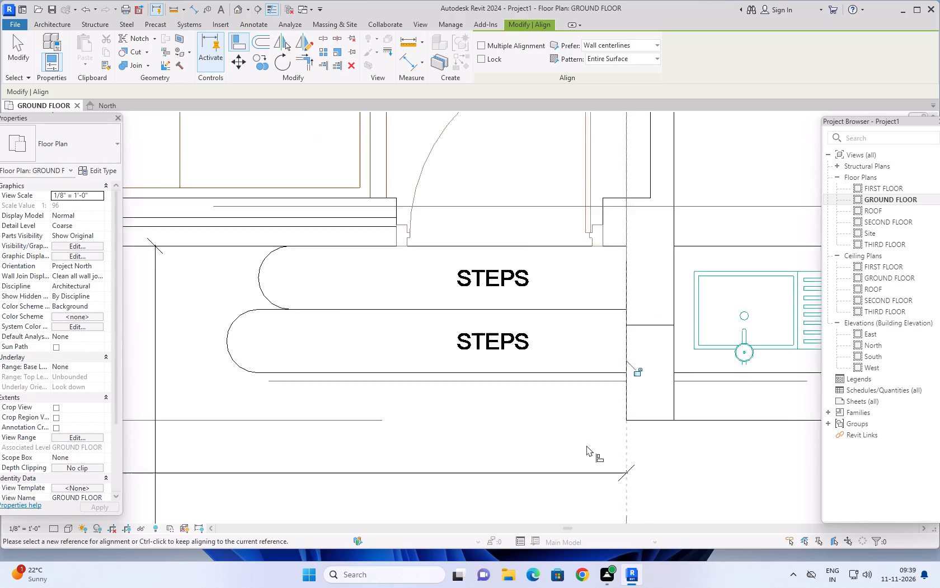
scroll(587, 446, down, 14)
middle_drag(607, 472, 576, 372)
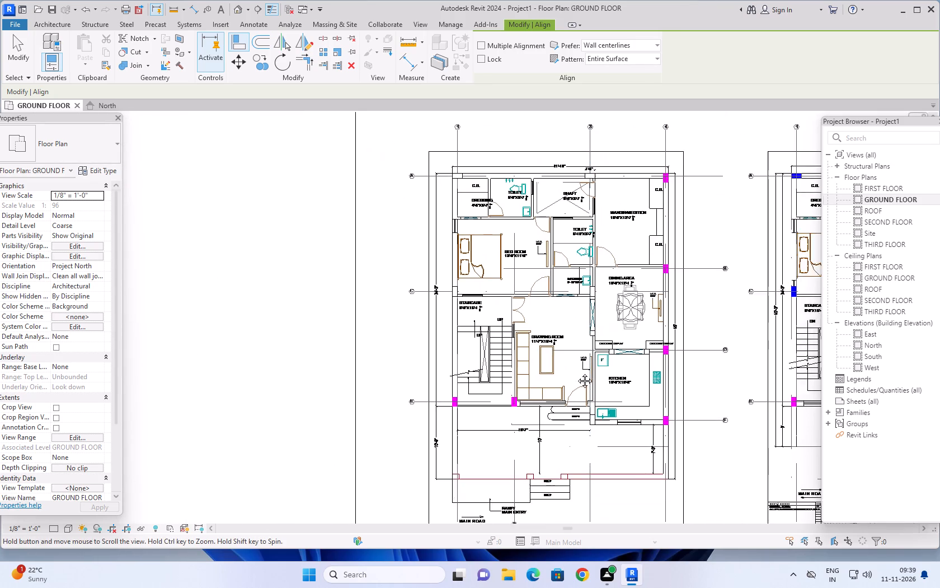
middle_drag(576, 372, 563, 359)
scroll(627, 355, down, 1)
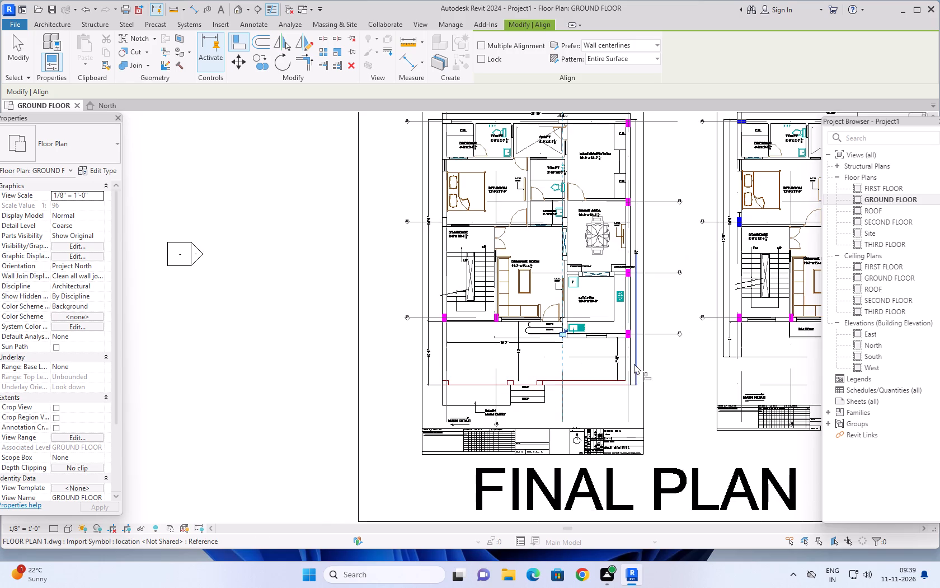
scroll(657, 374, down, 1)
middle_drag(660, 371, 630, 376)
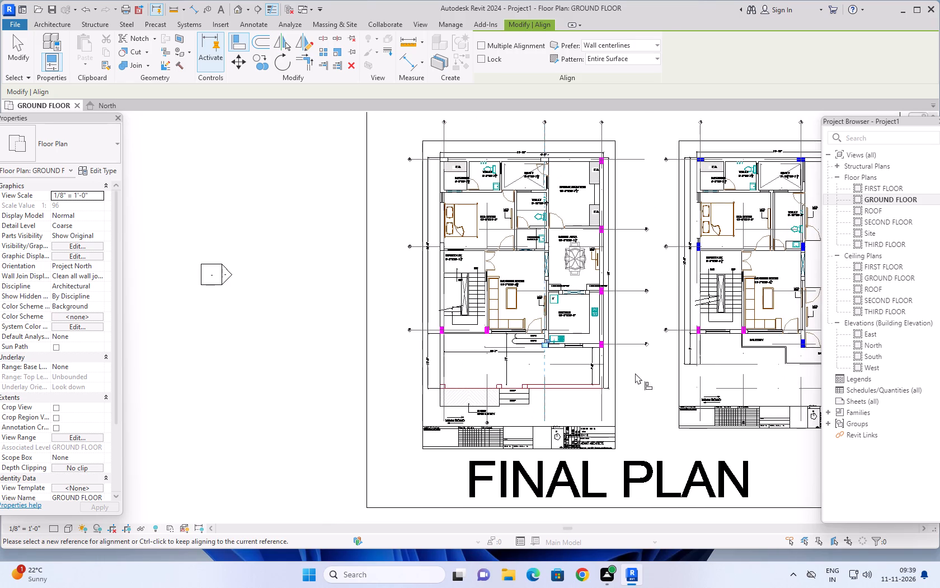
scroll(532, 408, up, 1)
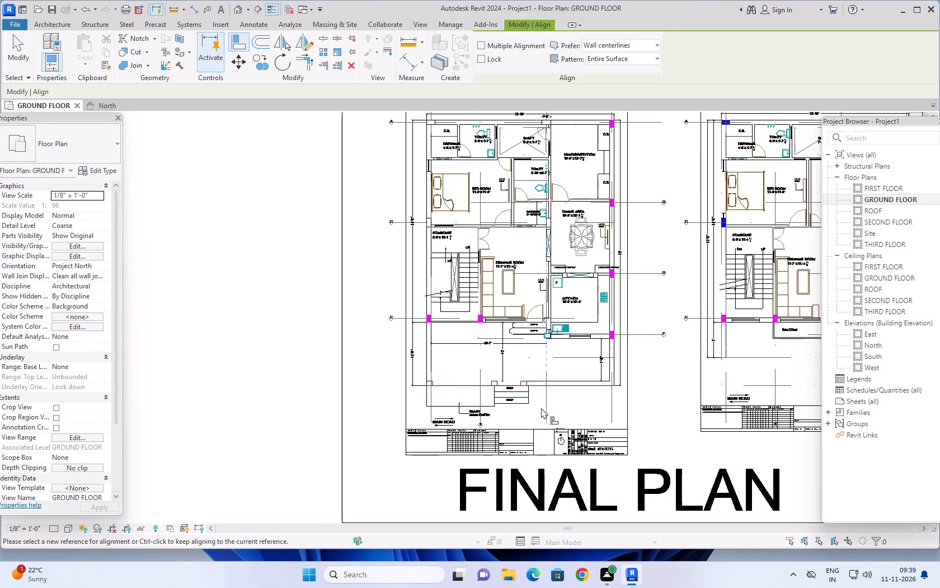
scroll(571, 406, down, 1)
scroll(629, 411, down, 1)
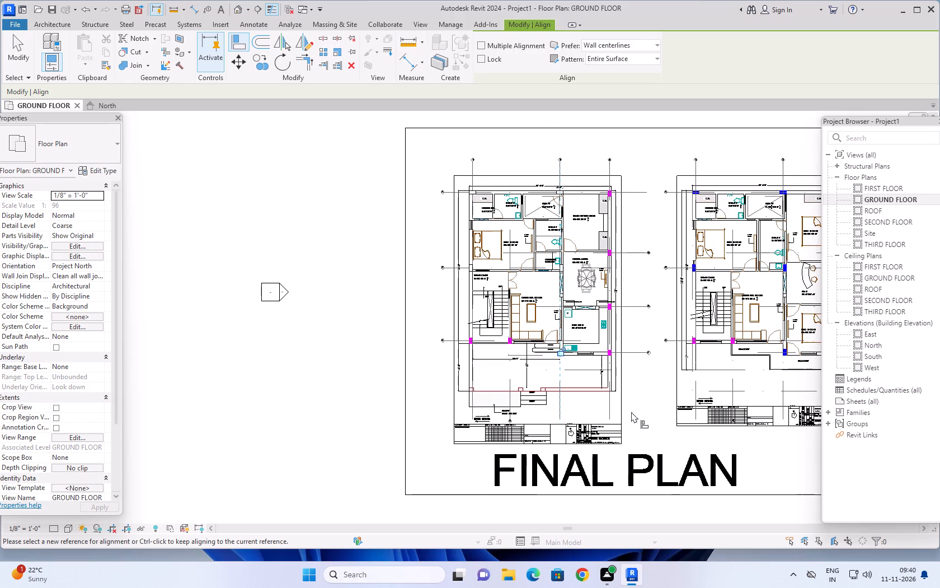
scroll(634, 405, down, 2)
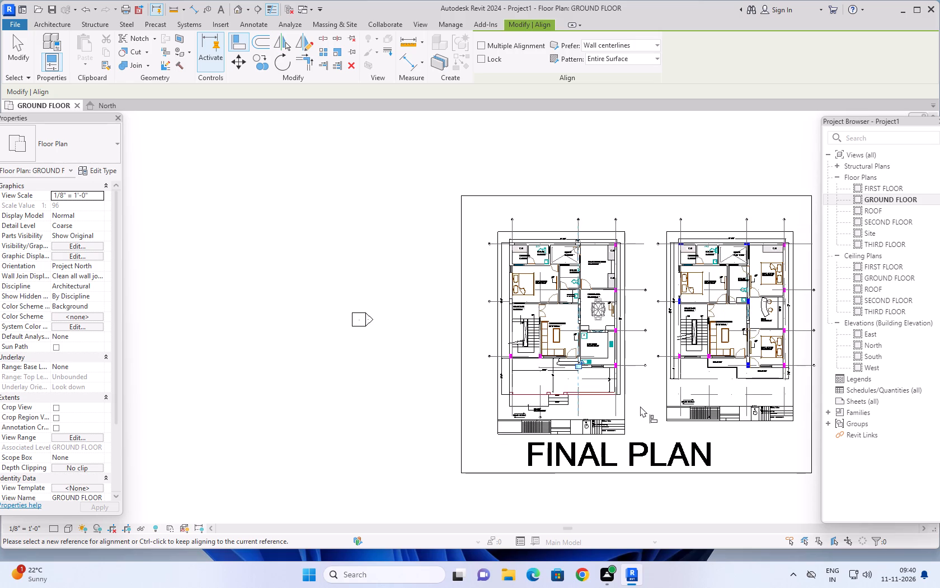
middle_drag(640, 406, 621, 418)
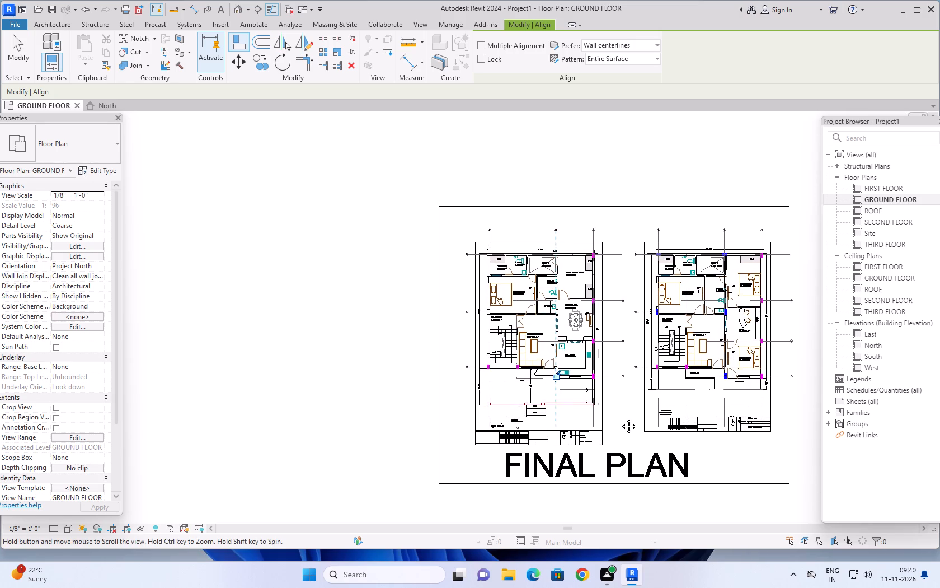
middle_drag(621, 418, 624, 418)
scroll(546, 412, up, 5)
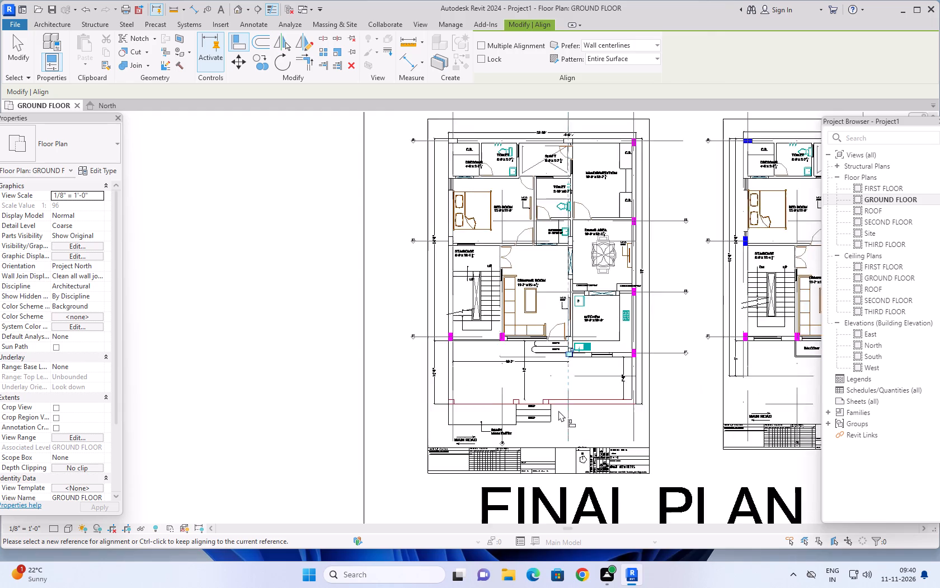
scroll(558, 410, up, 5)
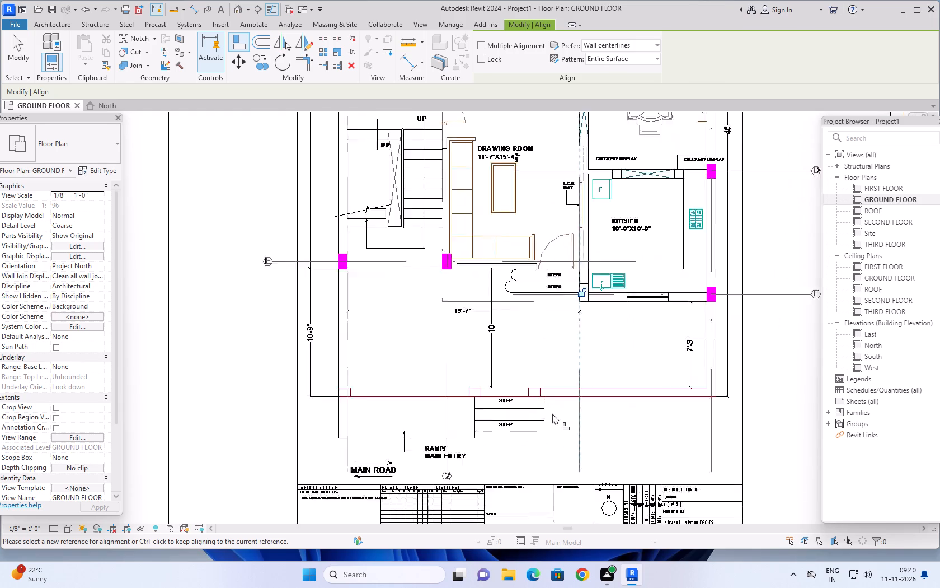
scroll(552, 413, up, 5)
scroll(554, 413, down, 5)
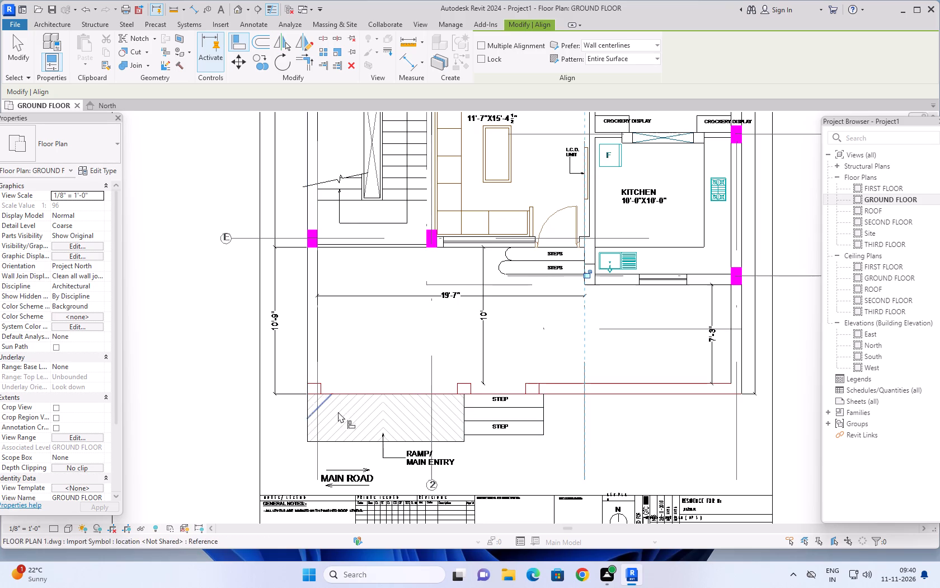
scroll(580, 414, down, 5)
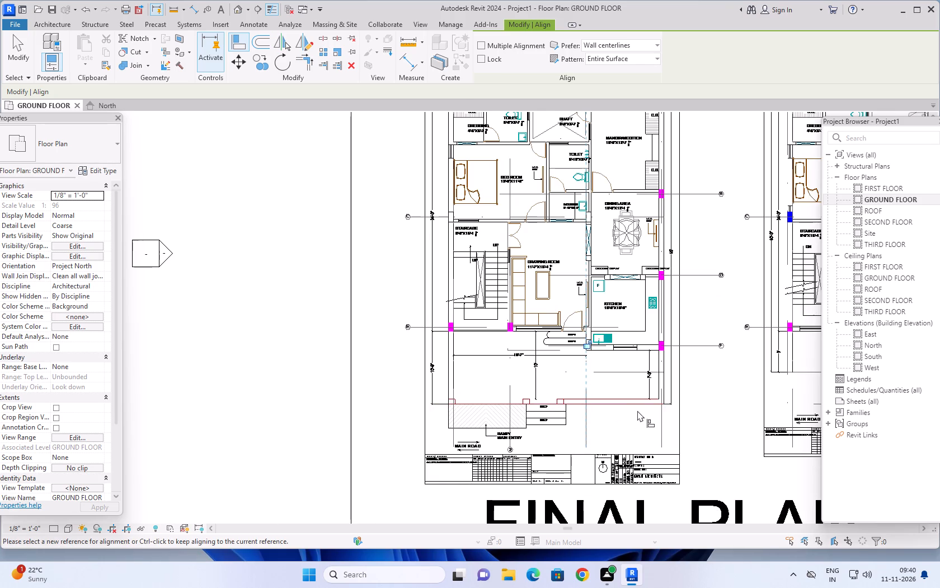
scroll(326, 284, down, 2)
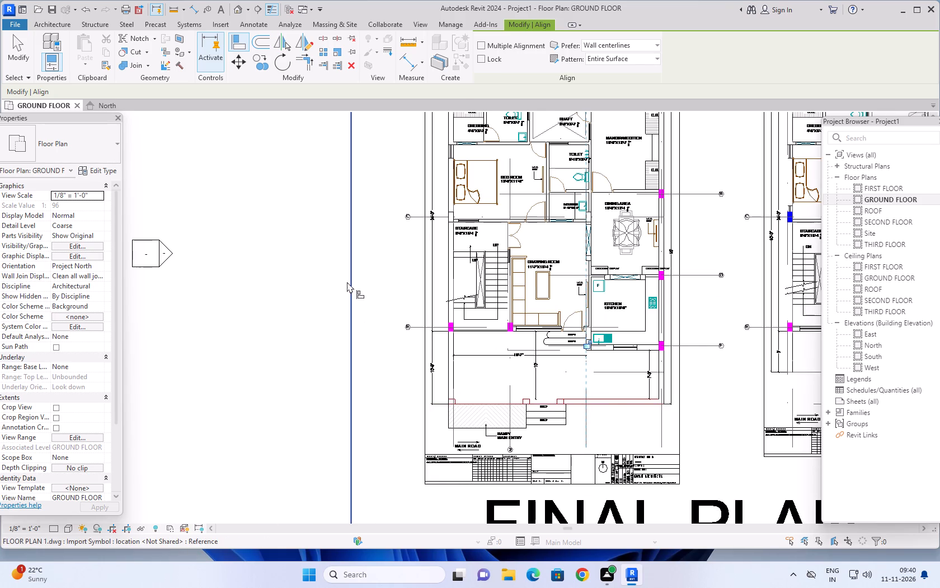
scroll(367, 254, down, 1)
middle_drag(367, 254, 346, 326)
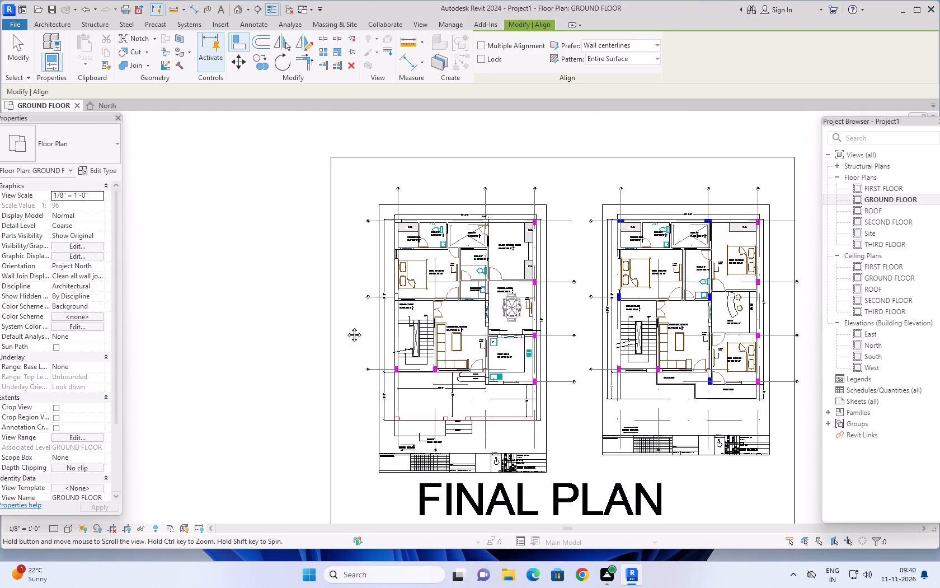
middle_drag(346, 326, 350, 350)
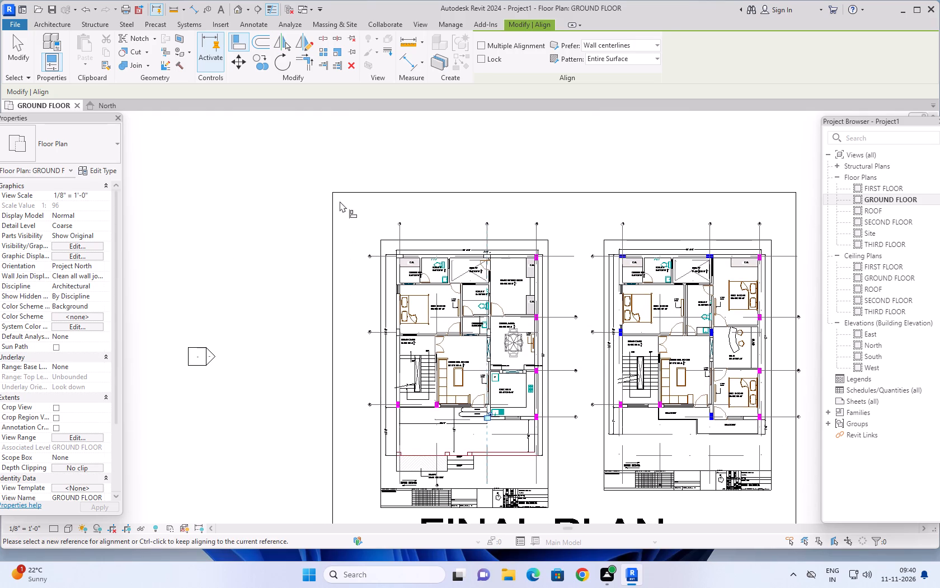
Measure the longer side of the magenta column mark at grids A and 4 with the Aligned Dimension tool.
click(198, 5)
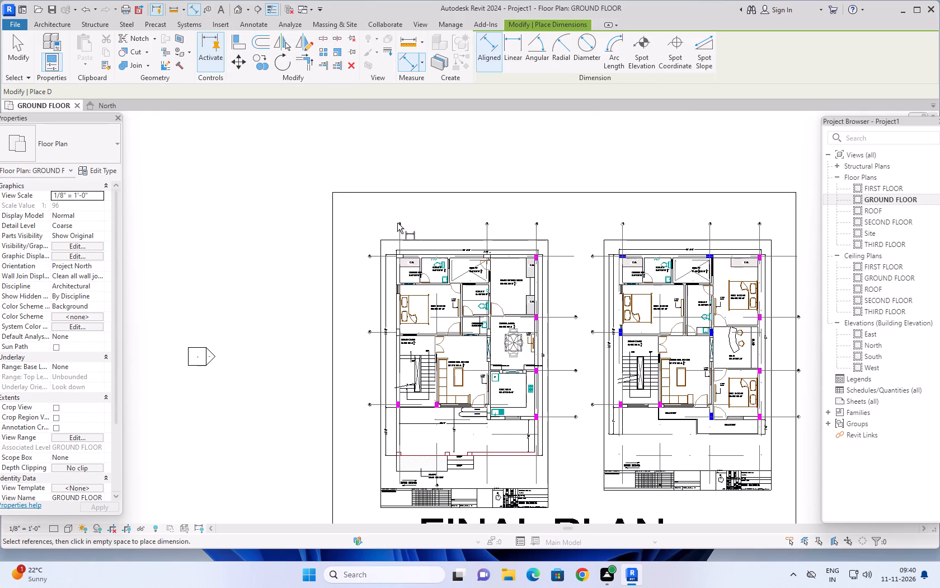
scroll(521, 258, up, 16)
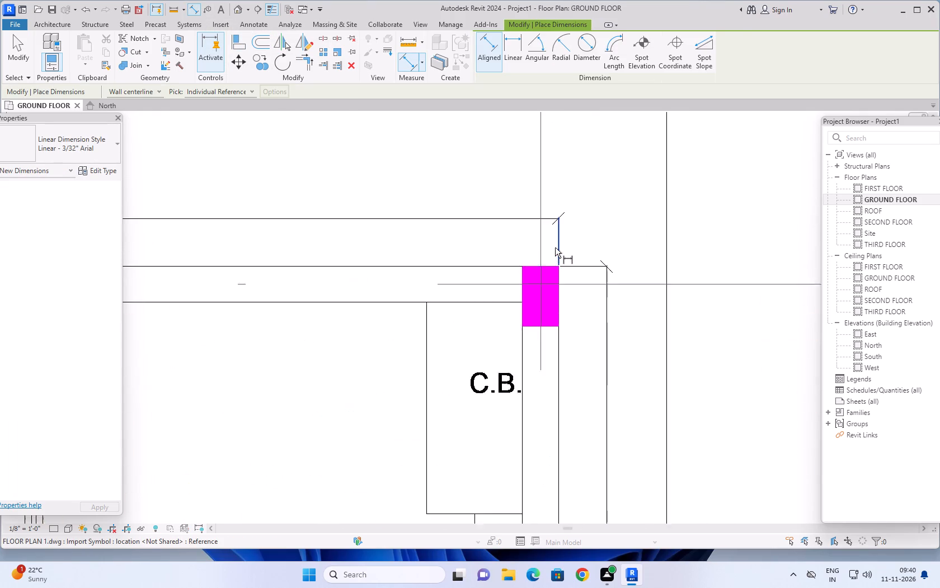
scroll(555, 248, up, 2)
click(549, 268)
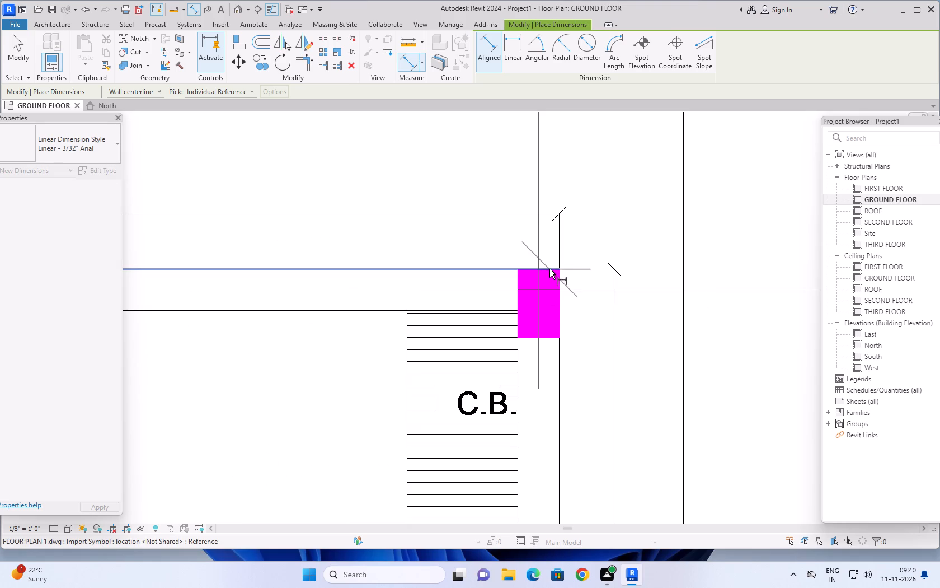
click(546, 339)
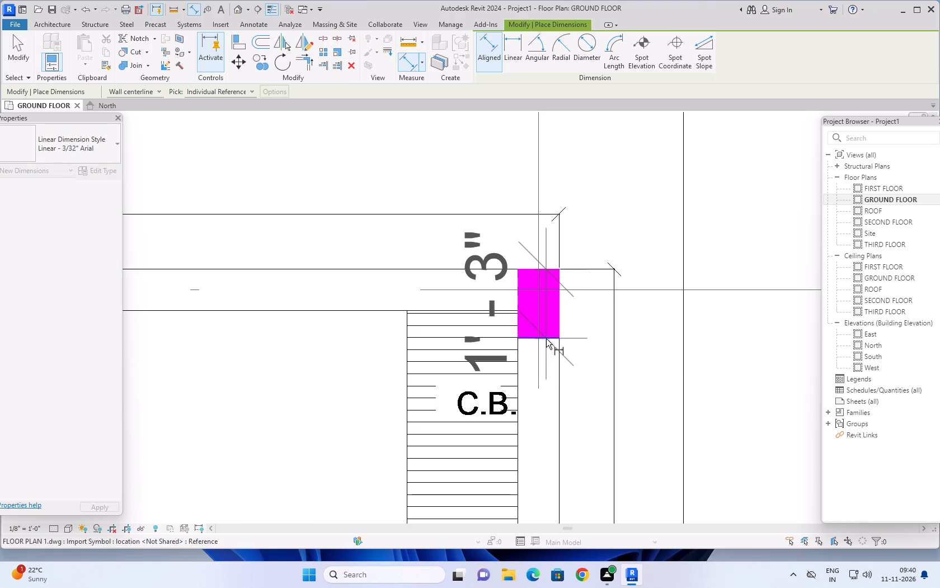
key(Escape)
Examine both floor plans in the linked drawing, focusing on the magenta column marks along grid 4 of the ground floor.
scroll(607, 332, down, 9)
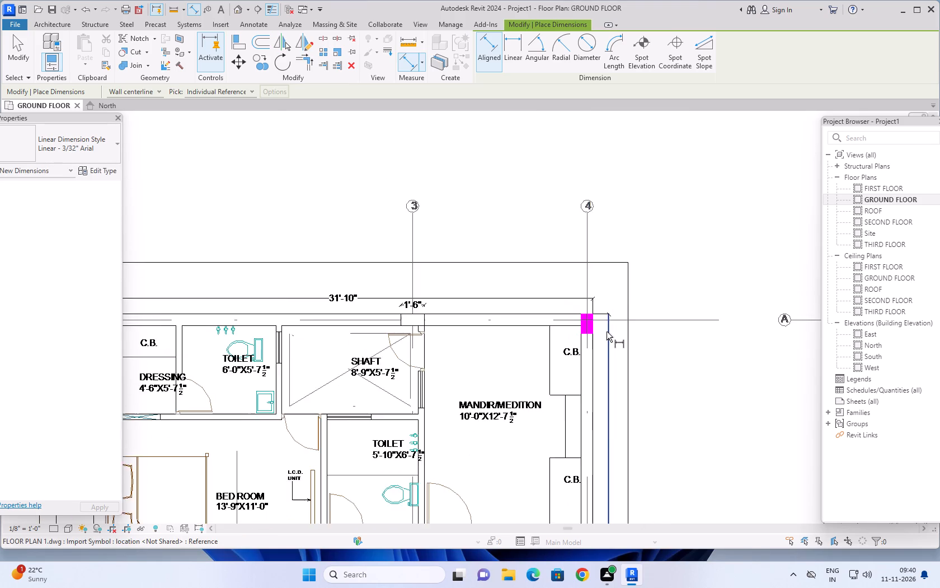
scroll(607, 331, down, 8)
middle_drag(623, 347, 614, 311)
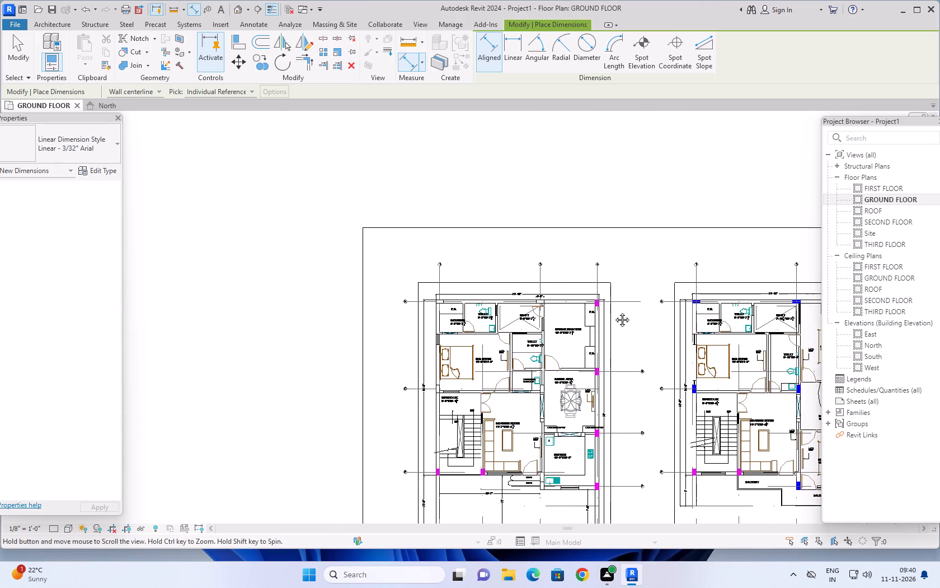
middle_drag(614, 311, 593, 291)
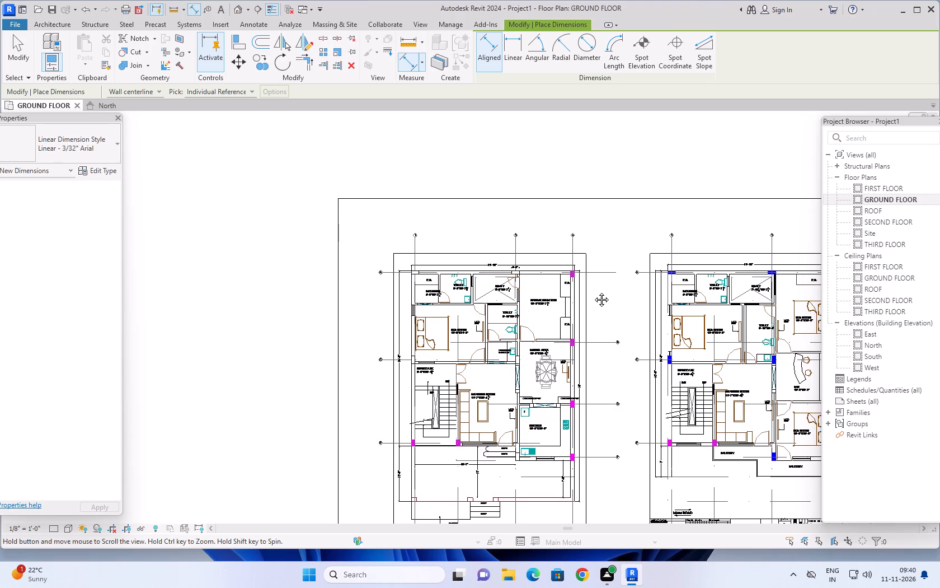
middle_drag(593, 291, 591, 291)
scroll(591, 291, down, 1)
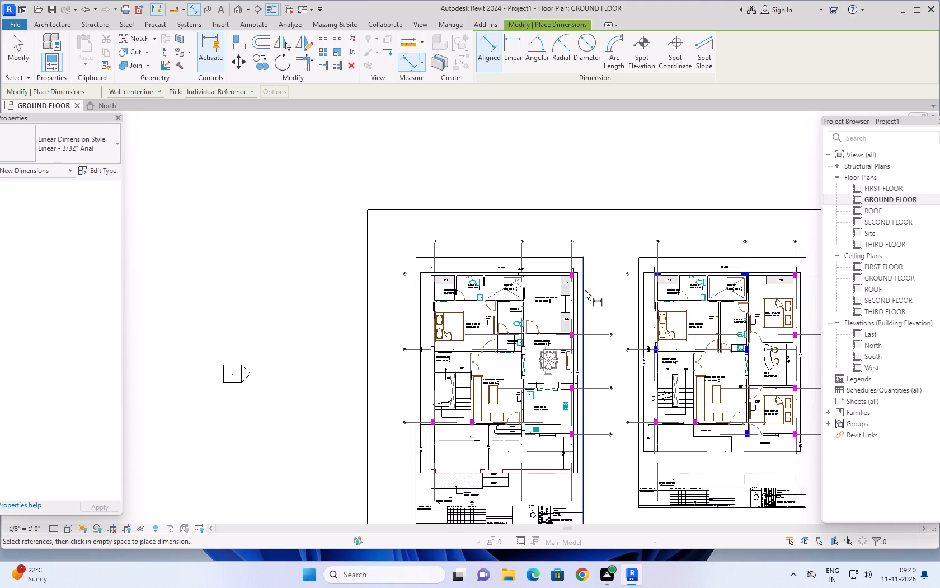
scroll(580, 290, up, 7)
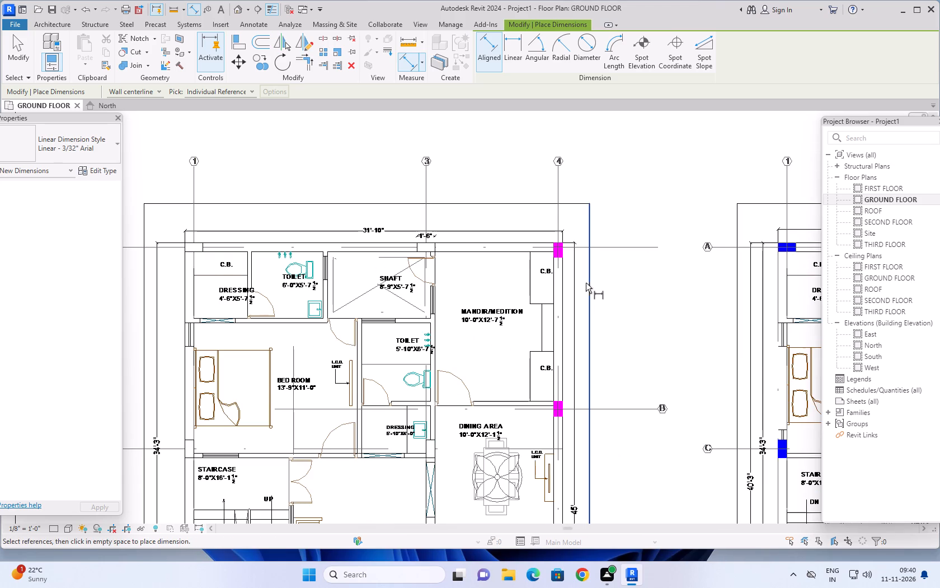
scroll(589, 286, down, 7)
scroll(581, 314, up, 3)
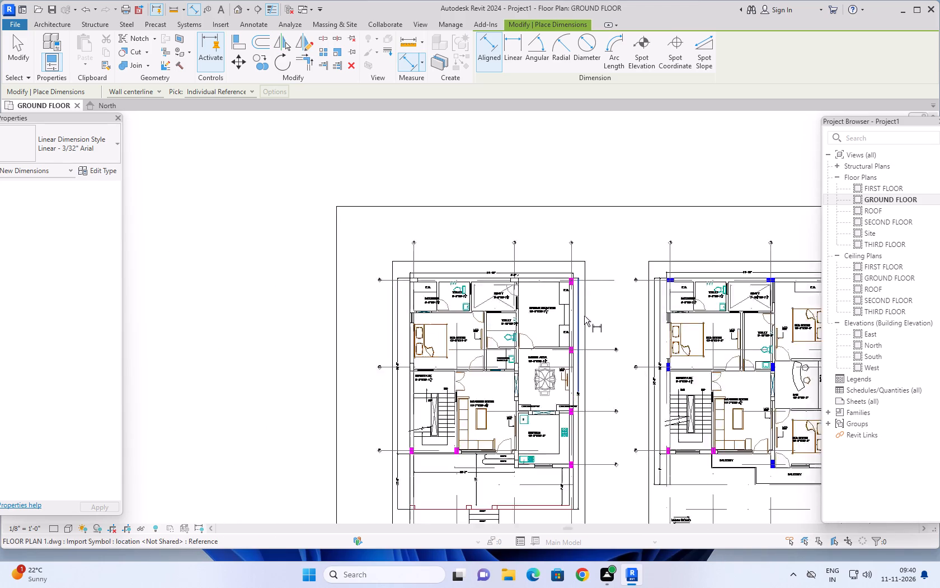
scroll(584, 316, up, 4)
scroll(608, 334, down, 9)
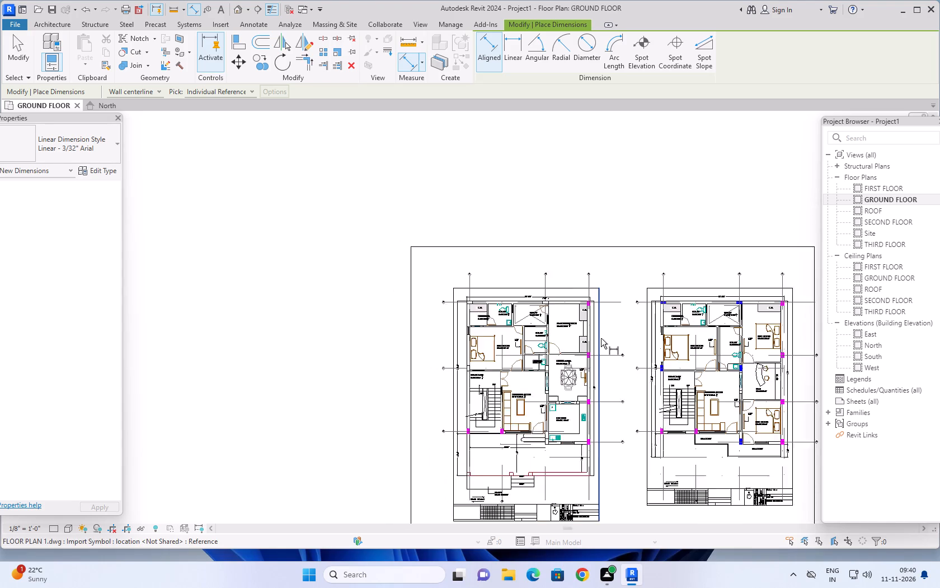
scroll(603, 331, down, 3)
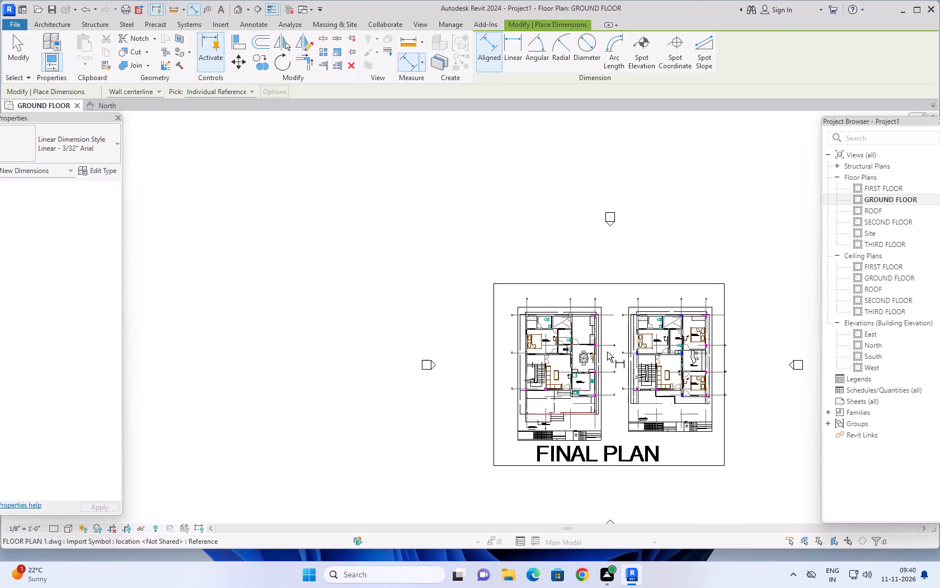
middle_drag(609, 359, 574, 347)
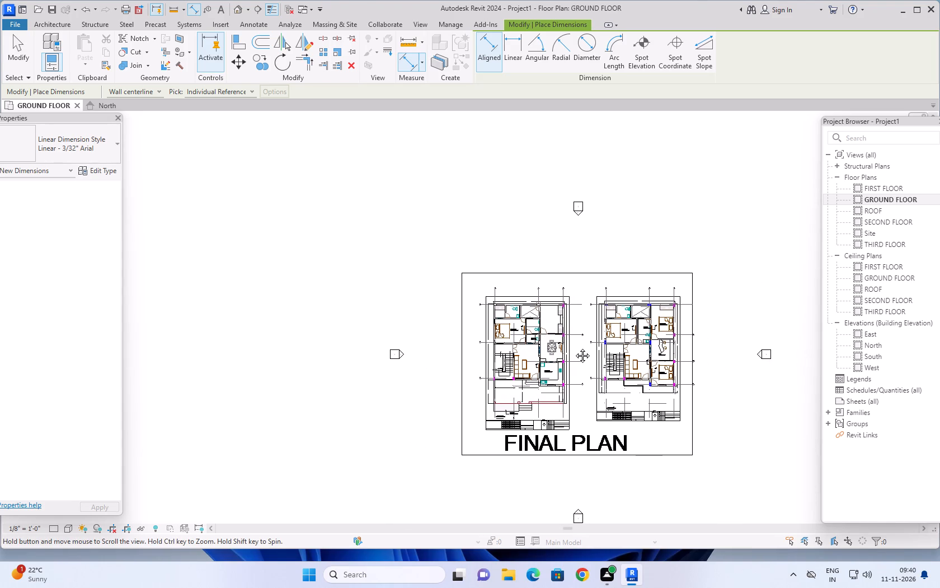
middle_drag(574, 347, 565, 347)
scroll(557, 346, up, 6)
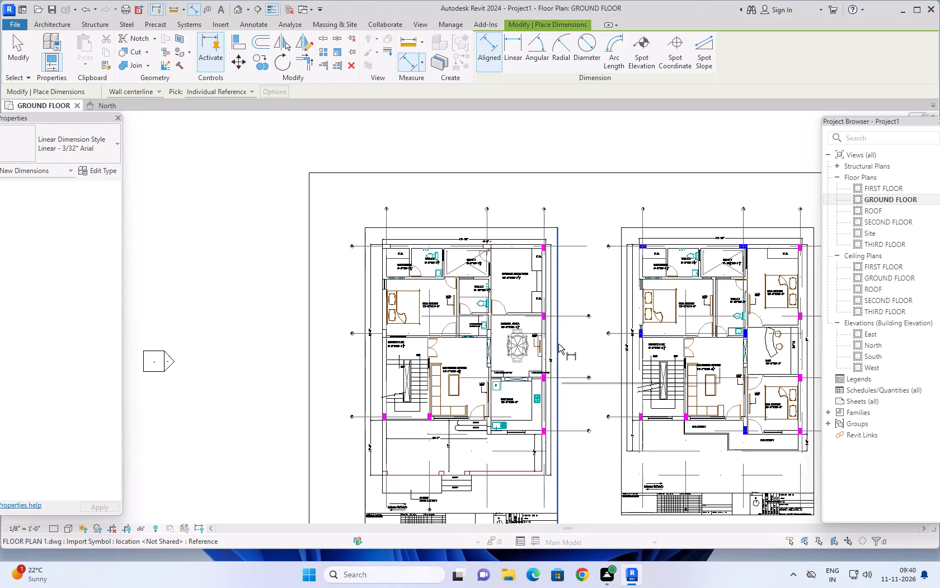
scroll(558, 296, up, 6)
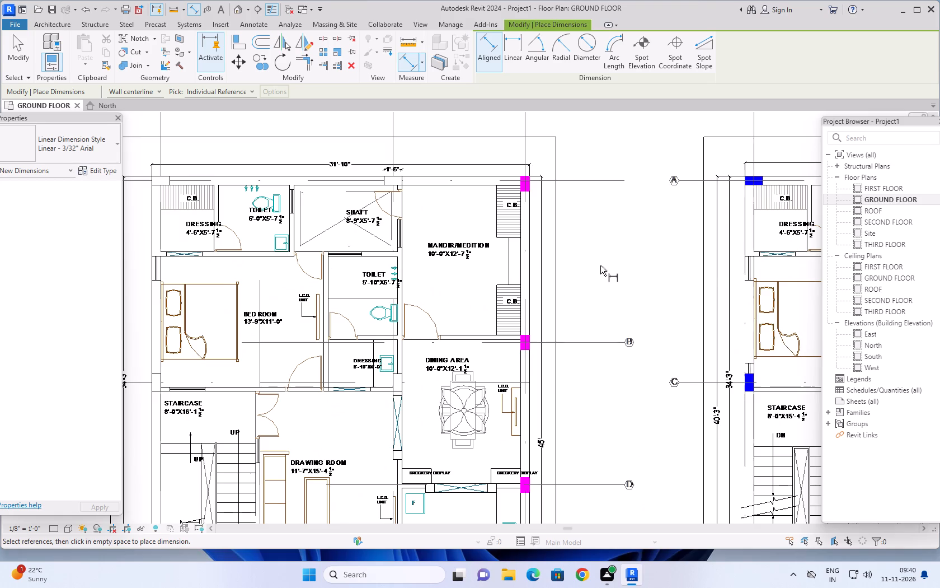
Start an architectural column and duplicate the rectangular column type under the name 1'3"X9".
middle_drag(600, 265, 598, 331)
scroll(600, 265, down, 1)
scroll(598, 331, up, 3)
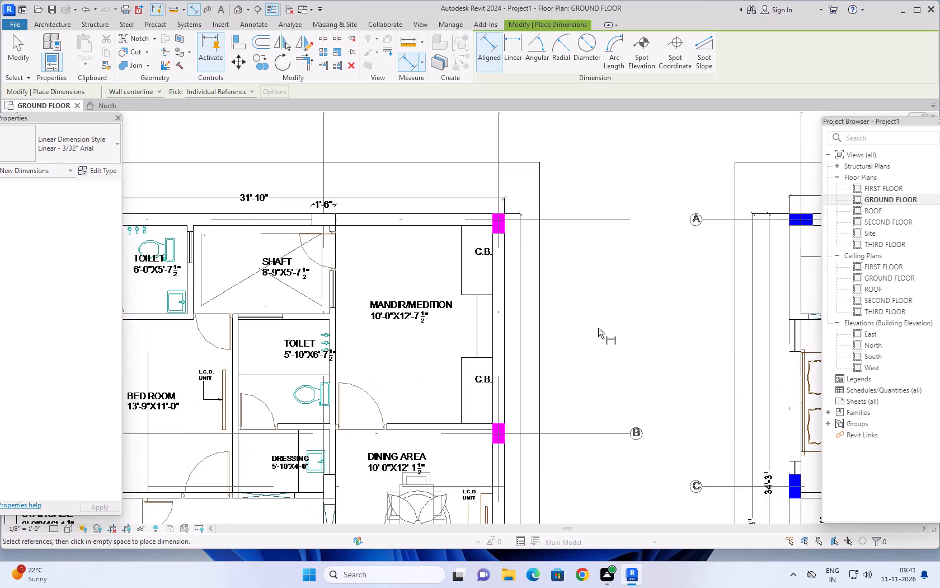
scroll(598, 328, up, 1)
middle_drag(598, 279, 647, 306)
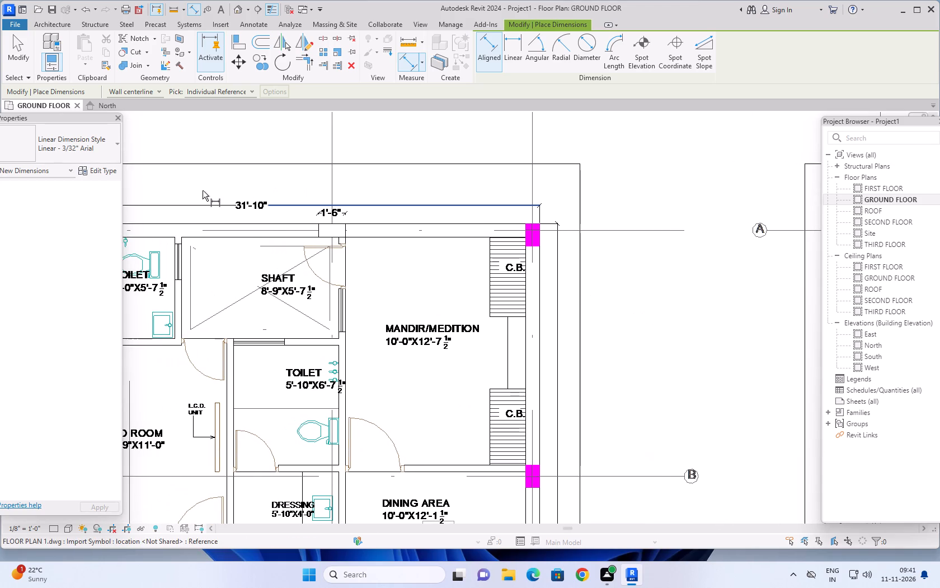
click(58, 22)
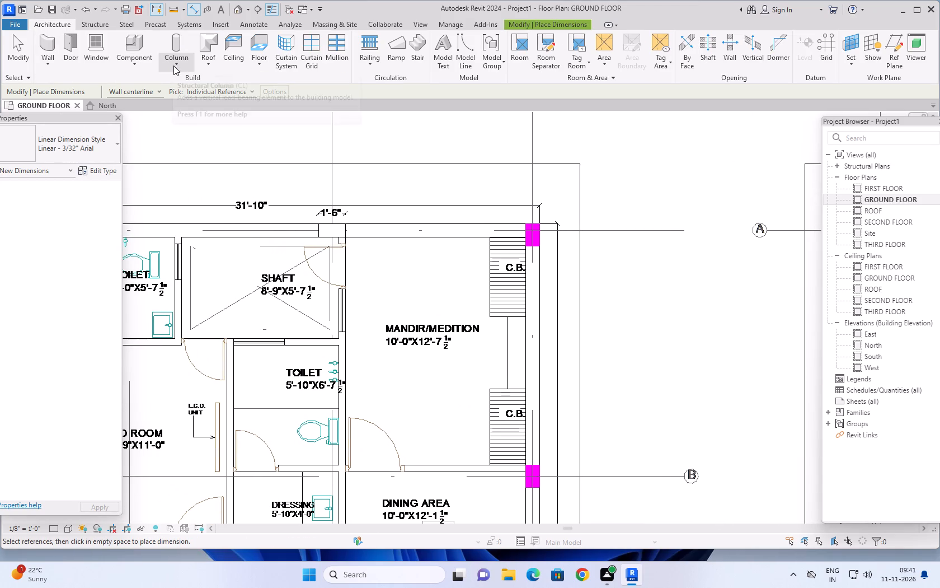
click(176, 65)
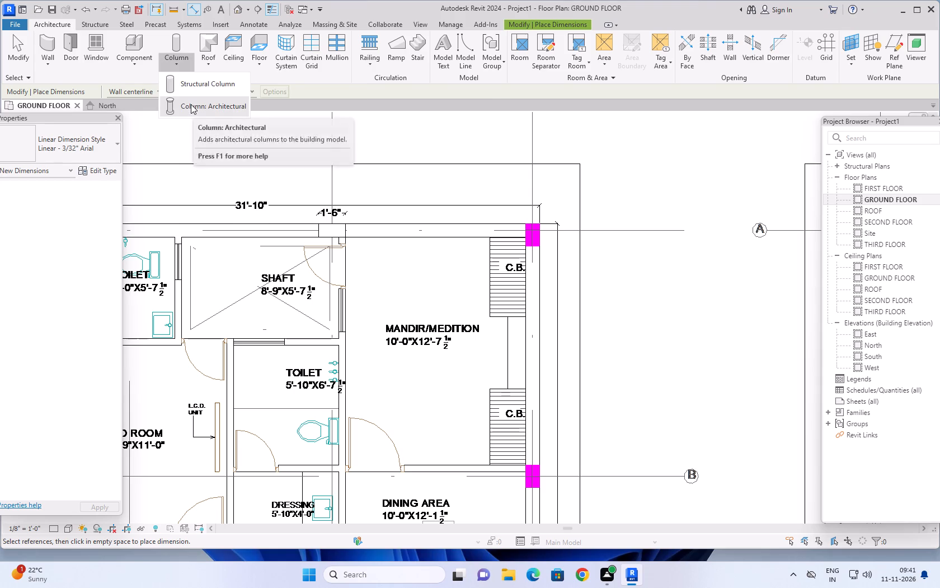
click(191, 104)
click(103, 170)
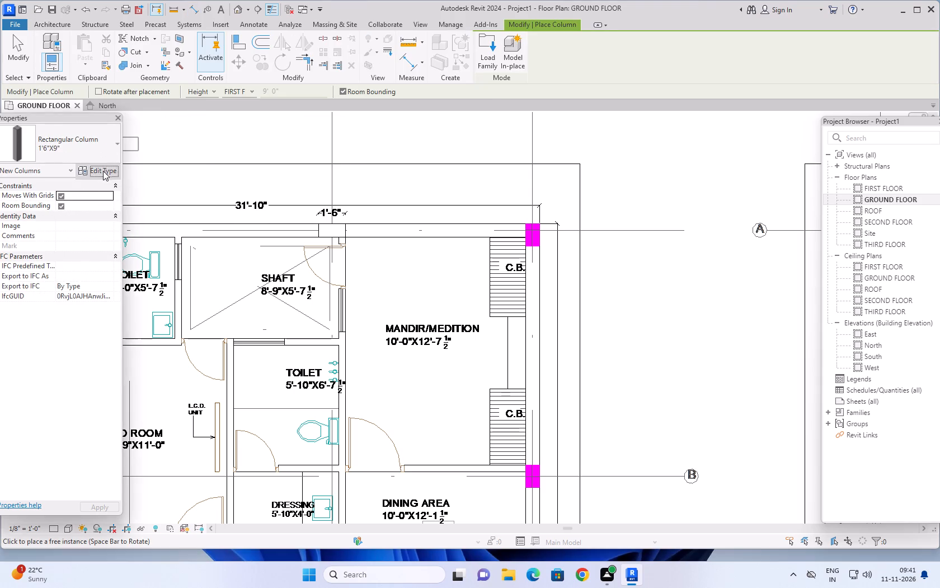
click(769, 131)
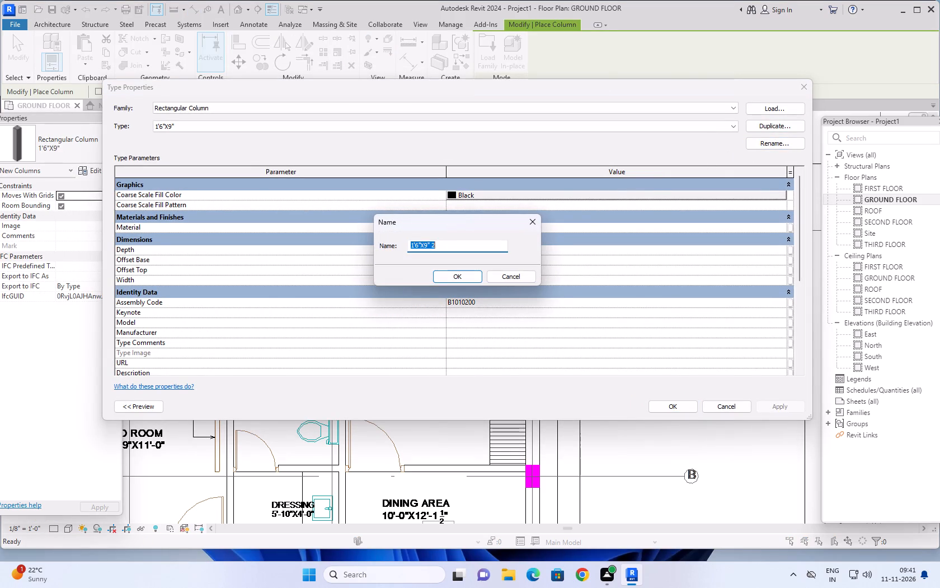
text(1'3"X9)
key(shift+quotedbl)
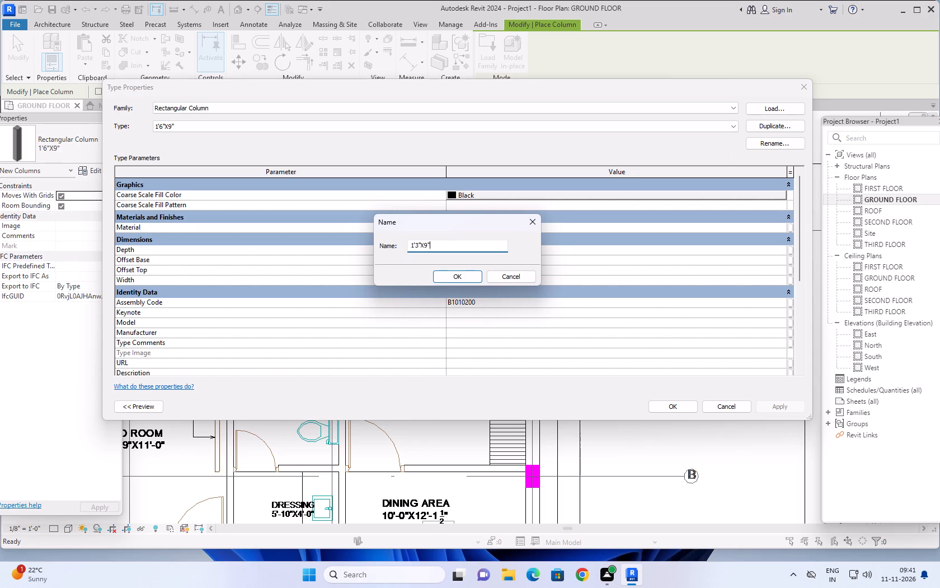
key(Return)
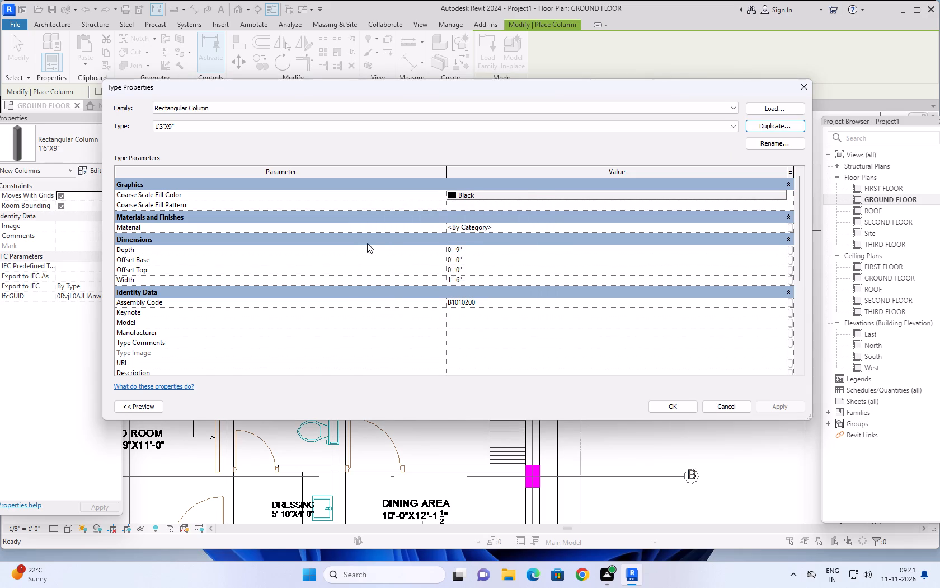
Set the new 1'3"X9" column type's width to 1'3" and accept the type properties.
click(464, 281)
drag(465, 281, 449, 284)
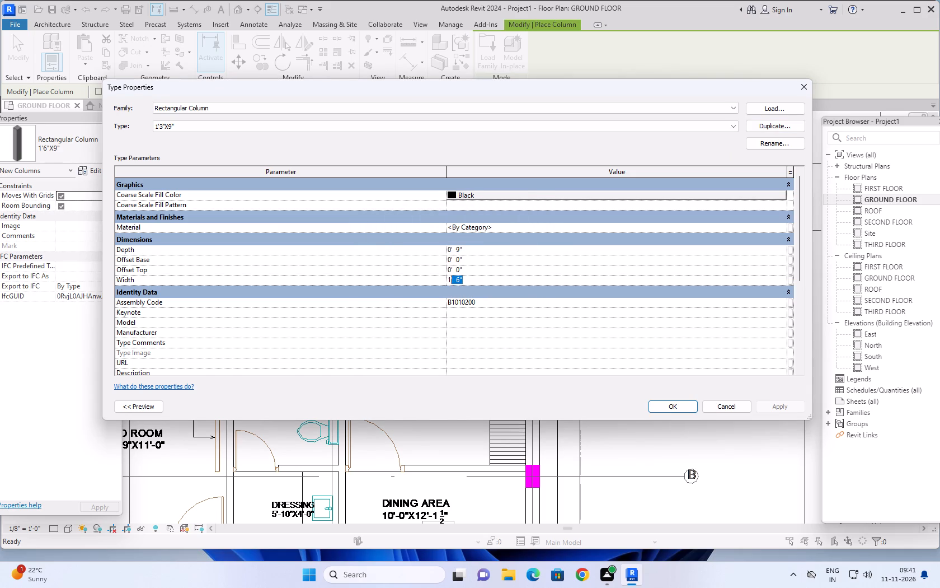
drag(449, 284, 445, 284)
text(1'3")
click(770, 405)
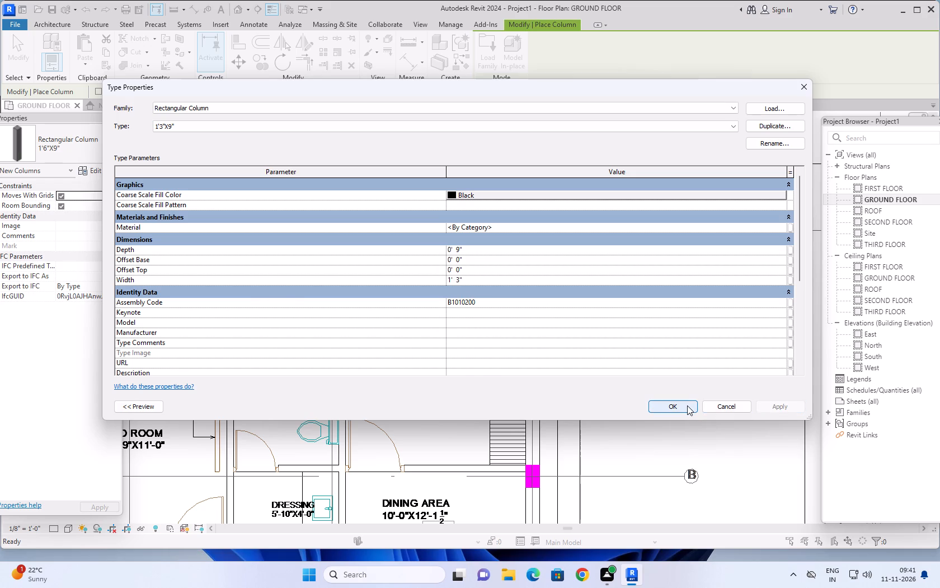
click(687, 405)
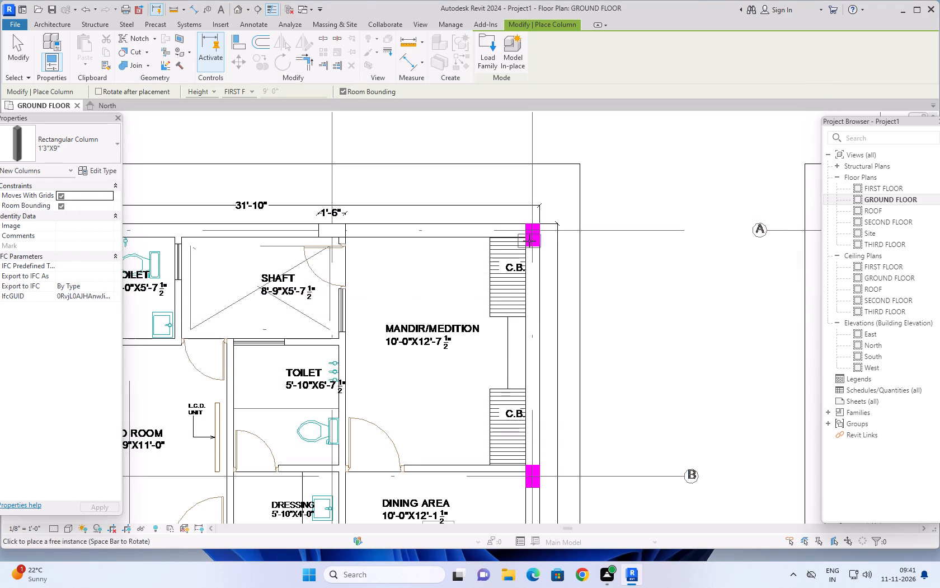
Place upright 1'3"X9" columns roughly over the magenta marks where grid 4 meets grids A and B.
key(space)
scroll(530, 241, up, 7)
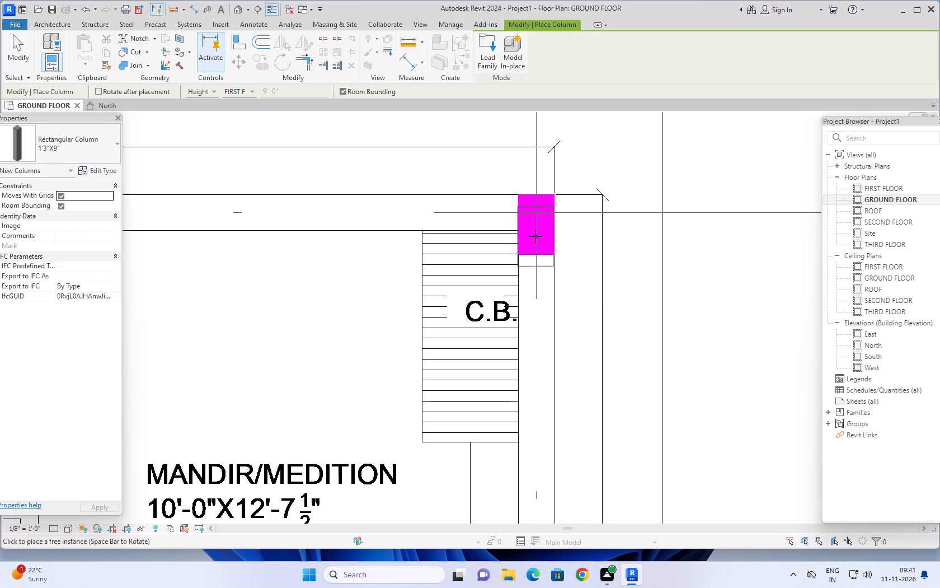
click(534, 236)
scroll(543, 306, down, 1)
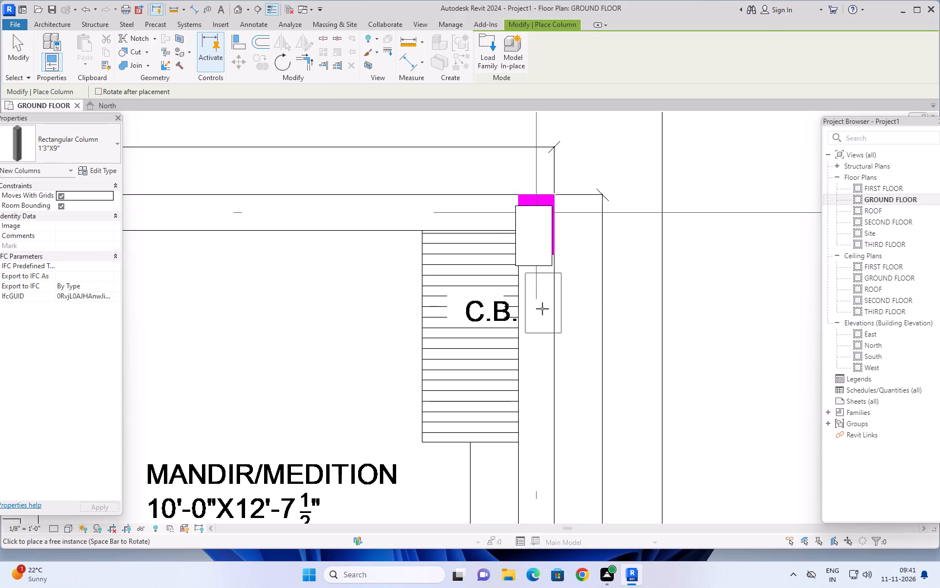
scroll(542, 309, down, 12)
middle_drag(593, 353, 591, 310)
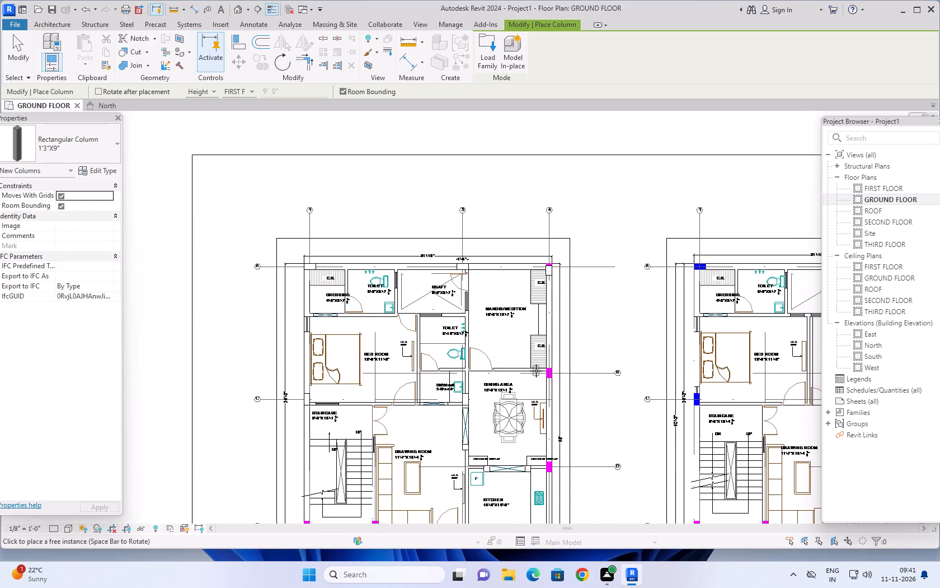
scroll(536, 371, up, 18)
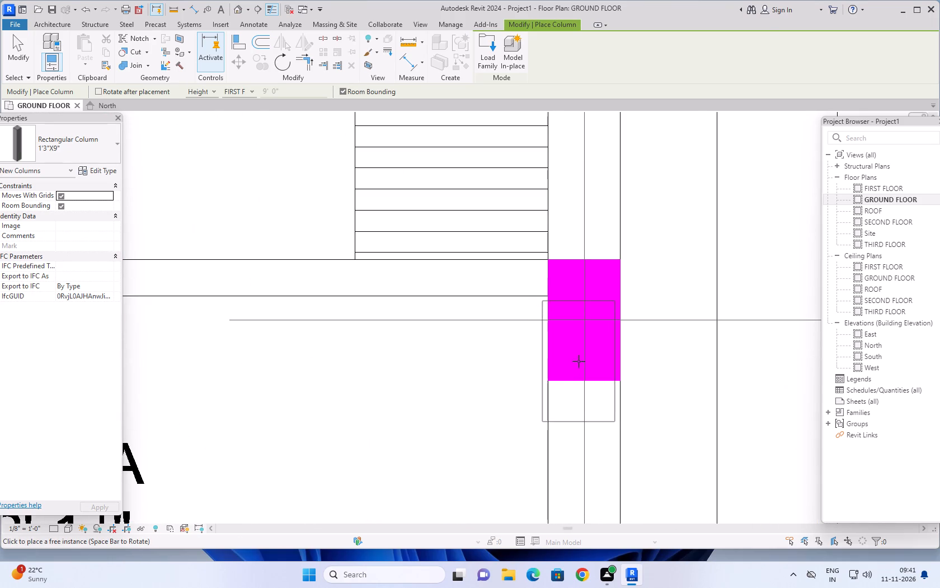
click(580, 353)
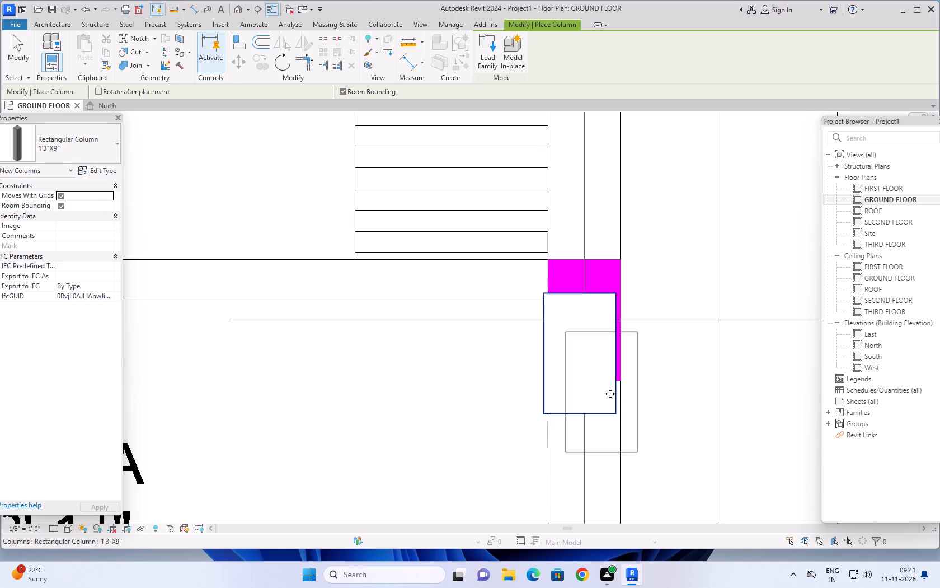
Place an upright 1'3"X9" column roughly over the magenta mark at grids D and 4, beside the crockery display.
scroll(624, 399, down, 19)
middle_drag(671, 433, 637, 347)
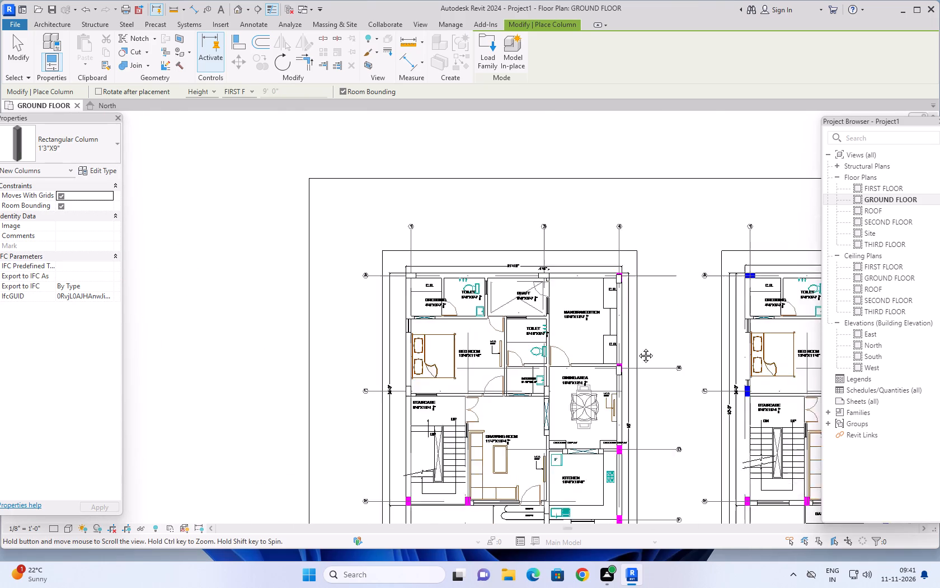
middle_drag(637, 347, 628, 324)
scroll(585, 385, up, 16)
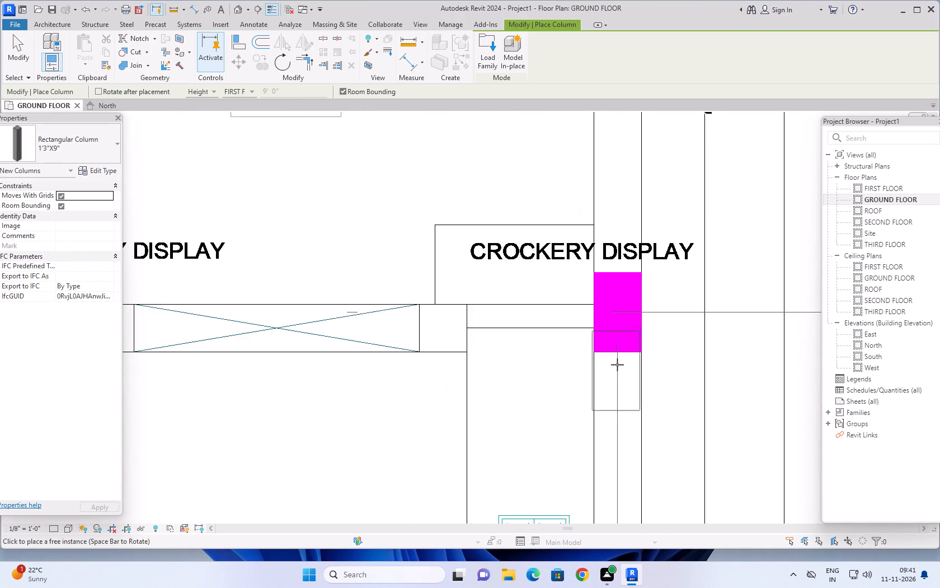
scroll(617, 365, up, 1)
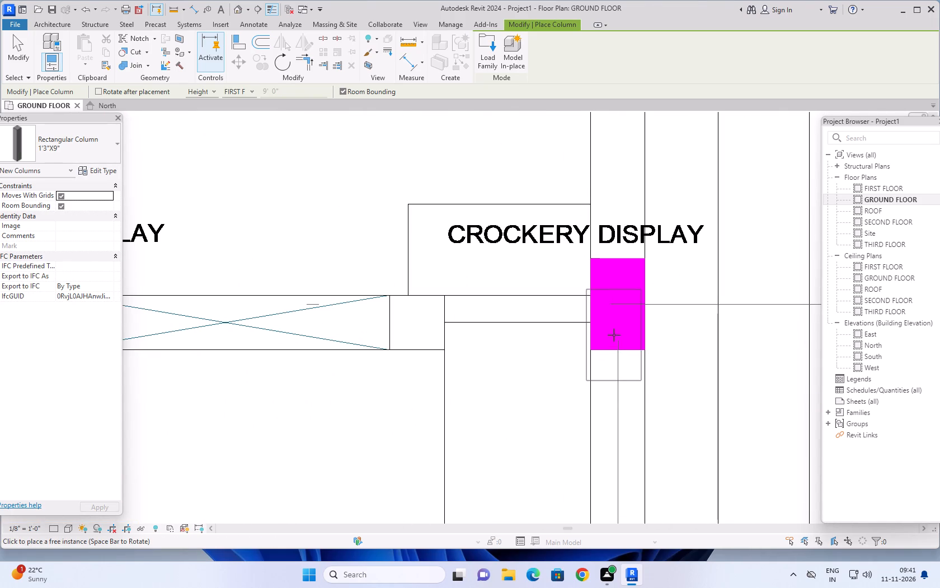
click(614, 334)
Place an upright 1'3"X9" column roughly over the magenta mark at grids F and 4, at the kitchen's outer corner.
scroll(644, 406, down, 14)
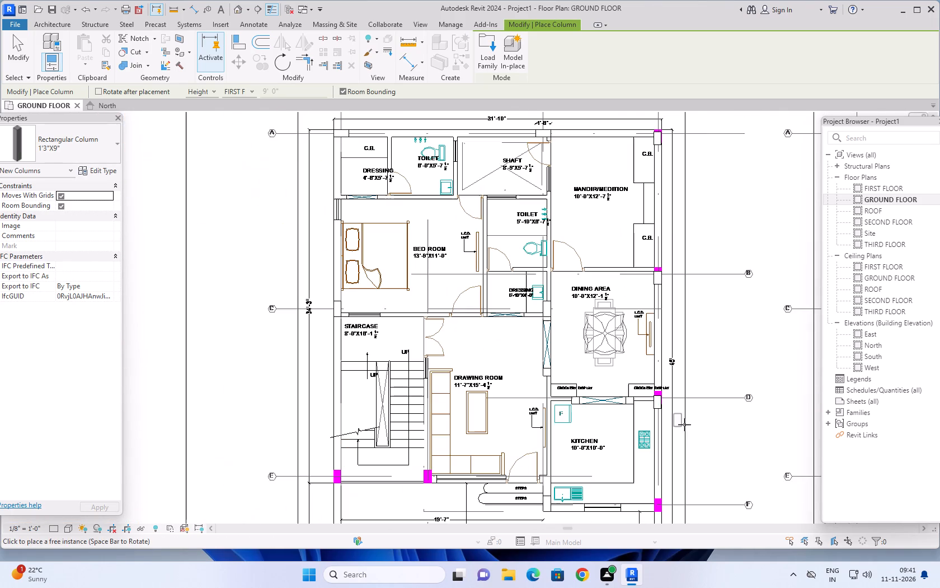
middle_drag(706, 440, 641, 352)
scroll(593, 445, up, 3)
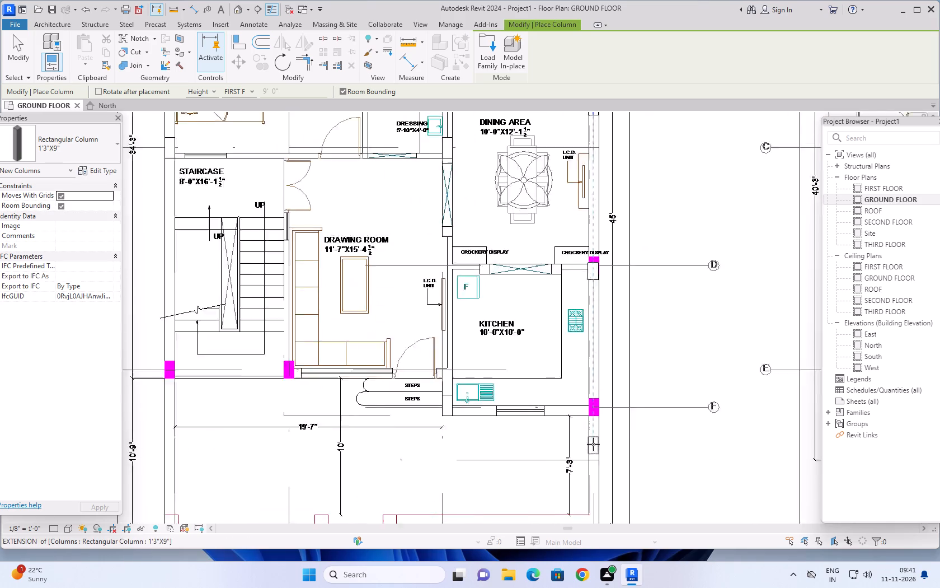
scroll(593, 444, up, 9)
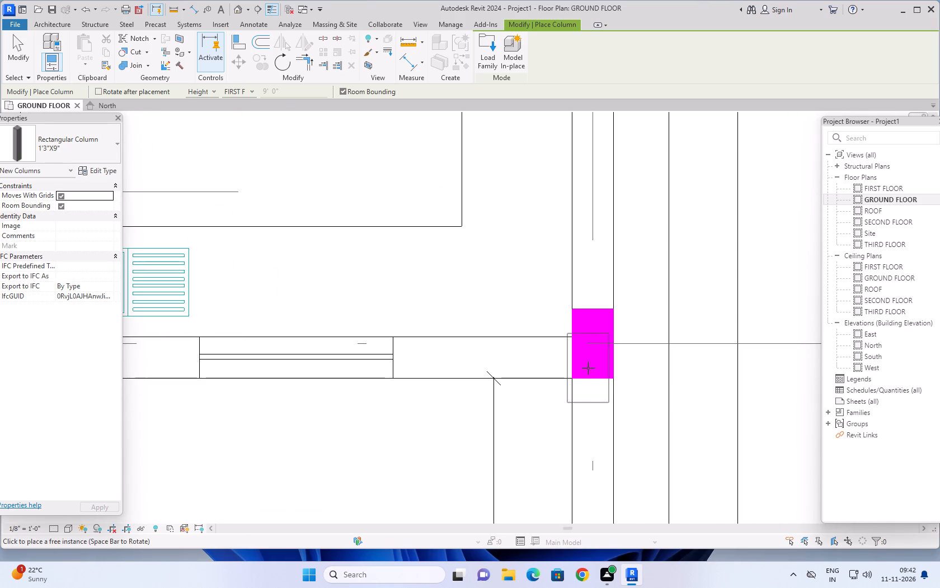
click(587, 370)
Place an upright 1'3"X9" column roughly over the magenta mark on grid E between the staircase and the drawing room.
scroll(598, 410, down, 10)
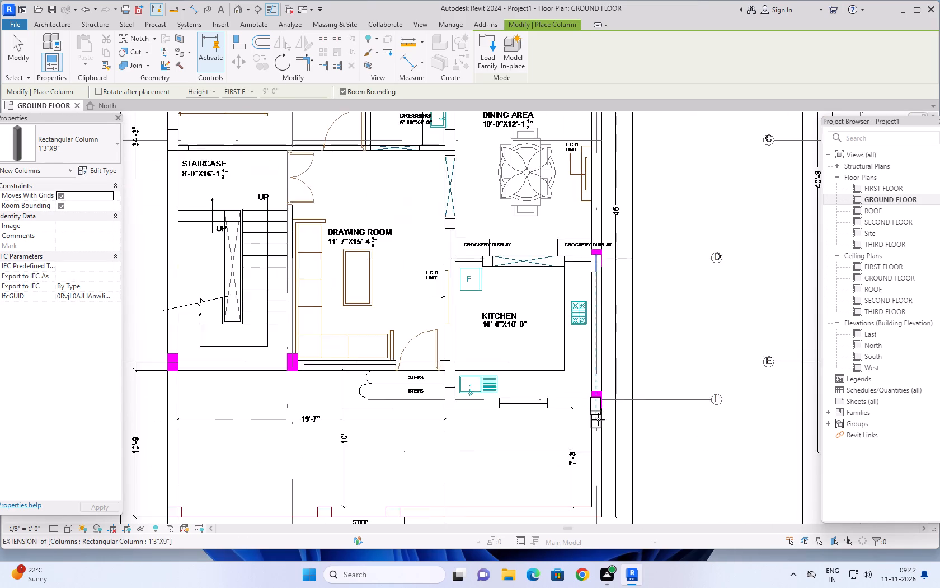
scroll(598, 419, down, 3)
middle_drag(474, 437, 520, 445)
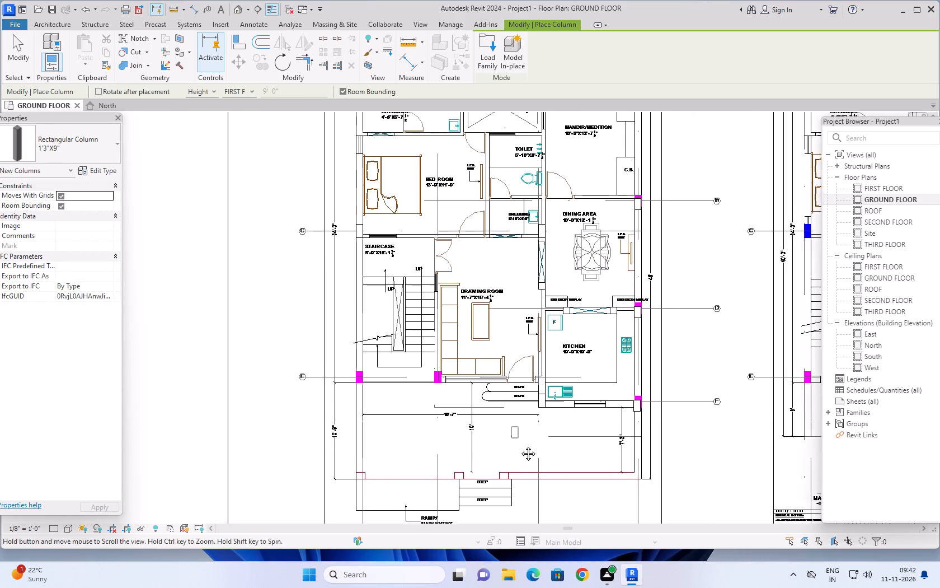
middle_drag(520, 445, 565, 505)
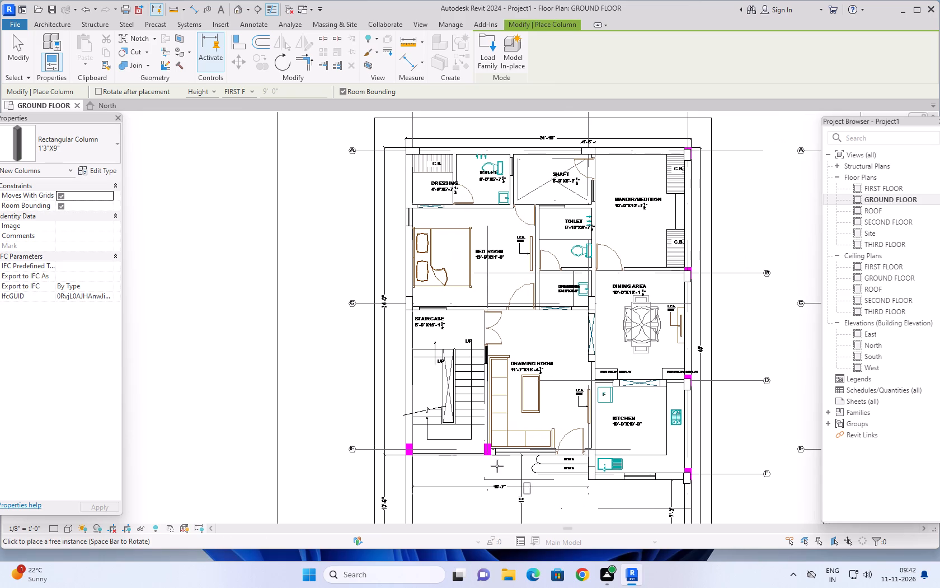
scroll(473, 434, up, 13)
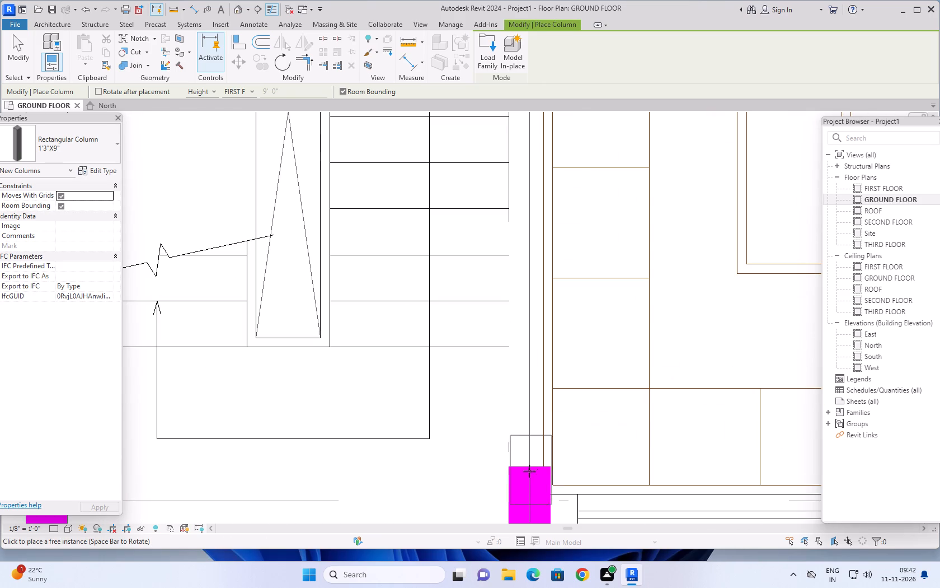
click(526, 484)
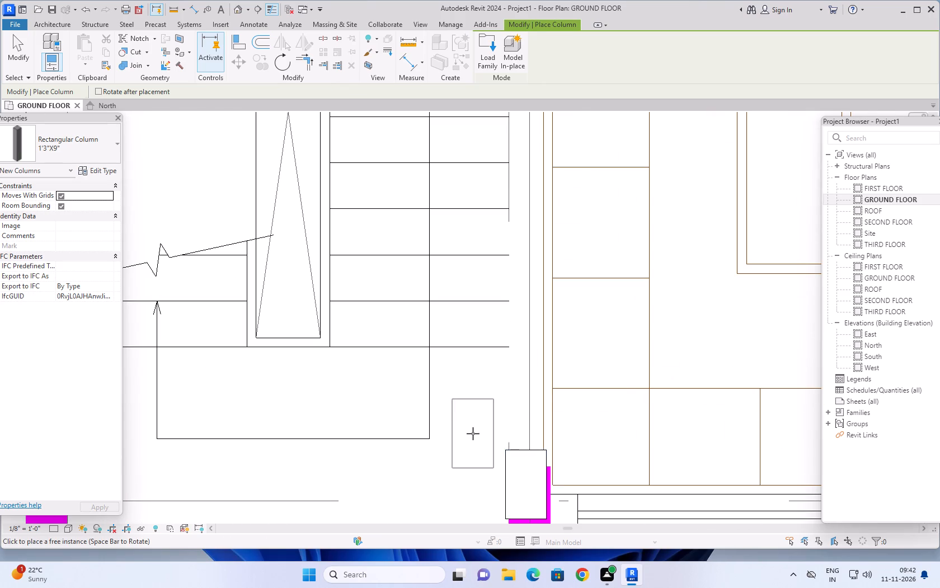
Place an upright 1'3"X9" column roughly over the magenta mark at grids E and 1, at the staircase's outer corner, and end column placement.
scroll(473, 433, down, 11)
middle_drag(465, 442, 533, 461)
scroll(473, 468, up, 6)
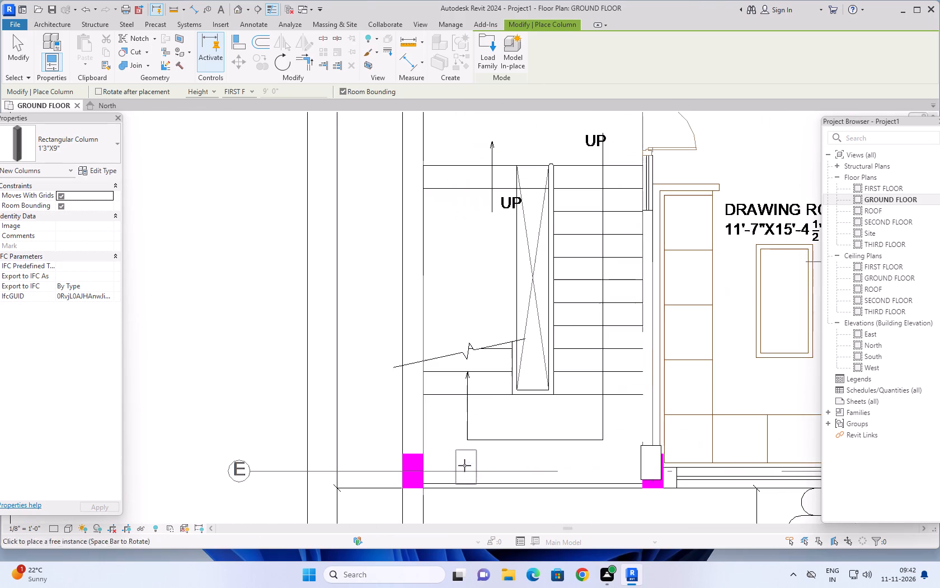
scroll(449, 464, up, 6)
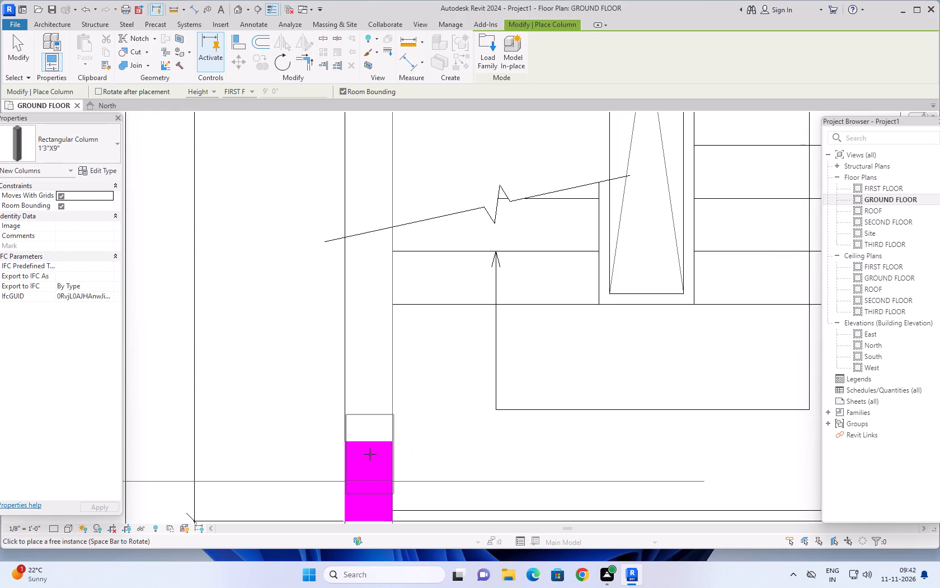
click(372, 458)
scroll(492, 447, down, 11)
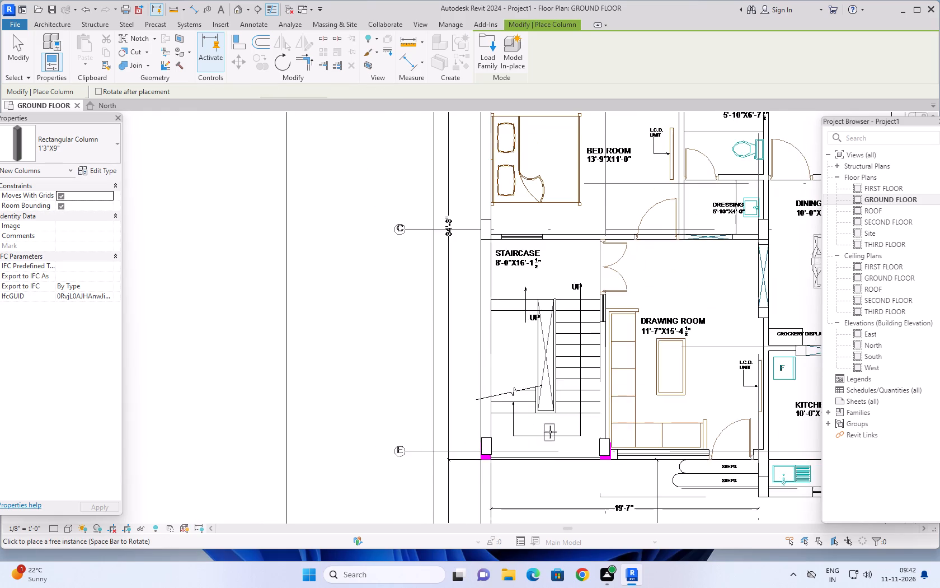
scroll(551, 431, down, 5)
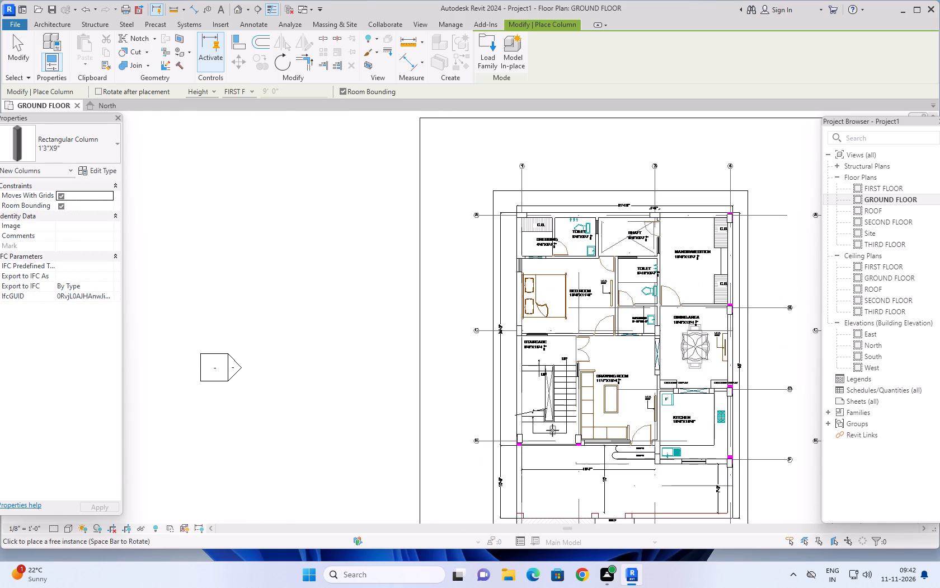
scroll(704, 358, down, 2)
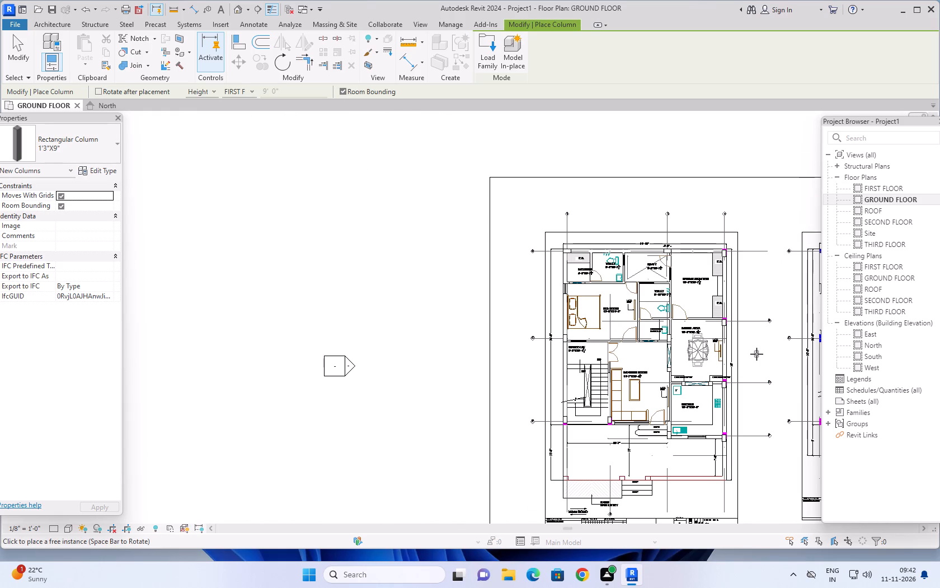
key(Escape)
key(Escape)
middle_drag(749, 352, 729, 346)
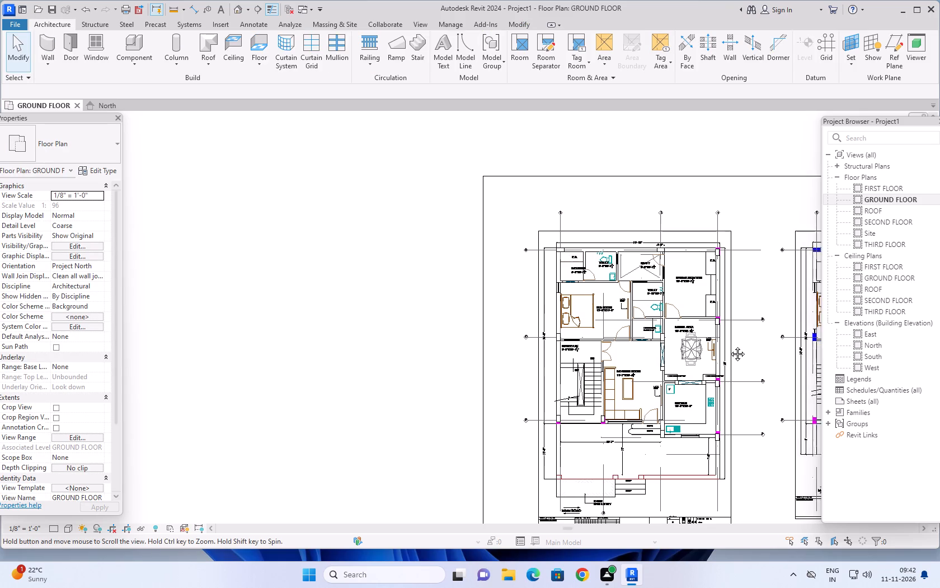
Align the column at grids A and 4 with the top and outer edges of its magenta mark.
middle_drag(729, 346, 680, 320)
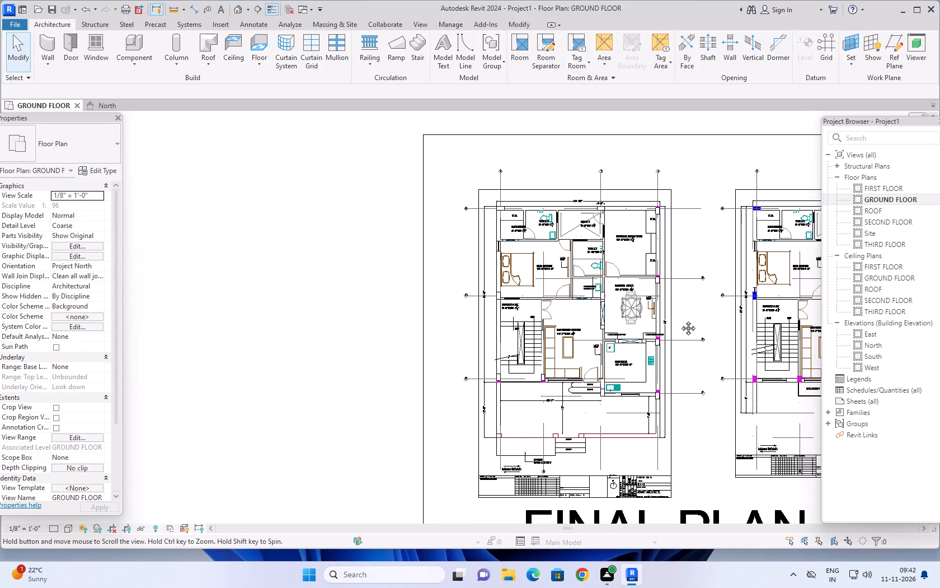
middle_drag(680, 320, 662, 381)
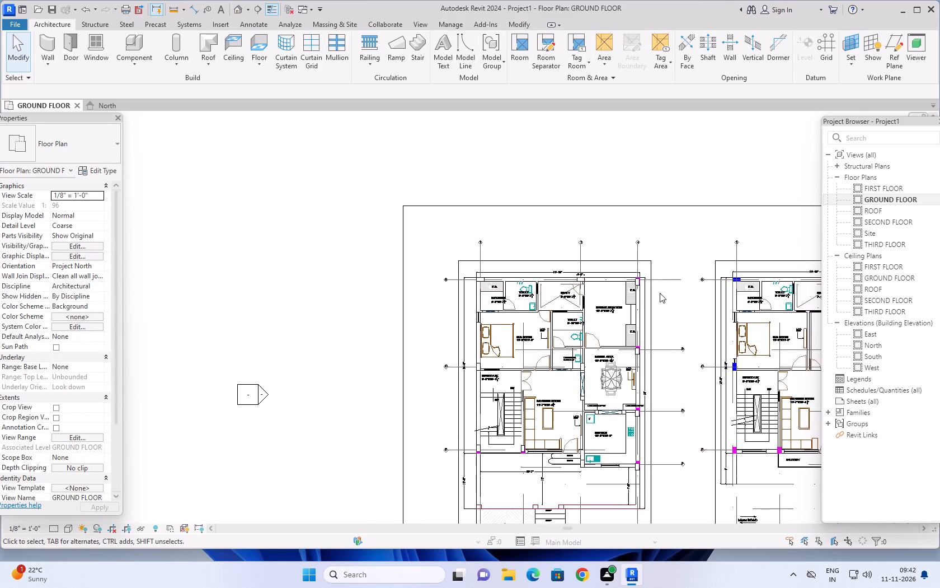
scroll(655, 288, up, 10)
middle_drag(703, 284, 663, 302)
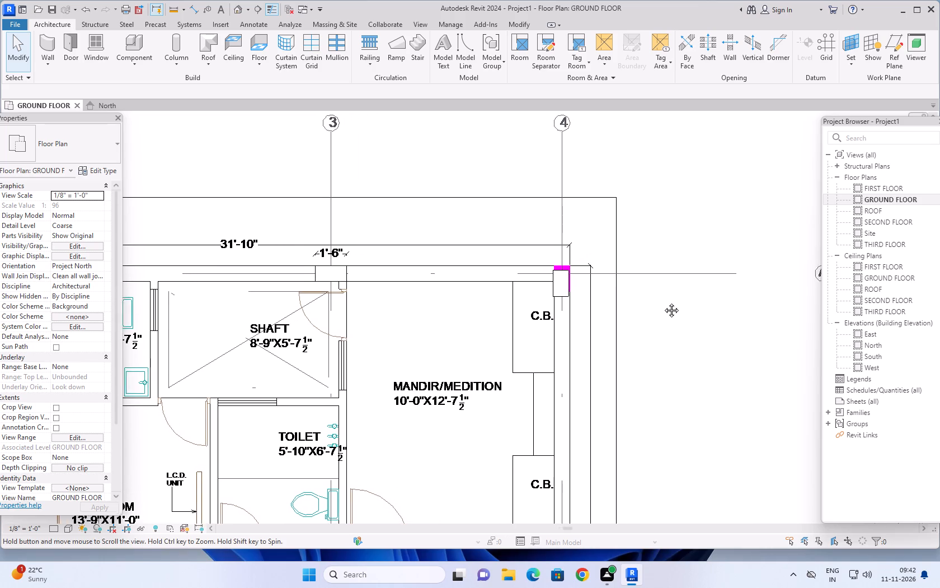
middle_drag(663, 302, 660, 304)
scroll(576, 262, up, 6)
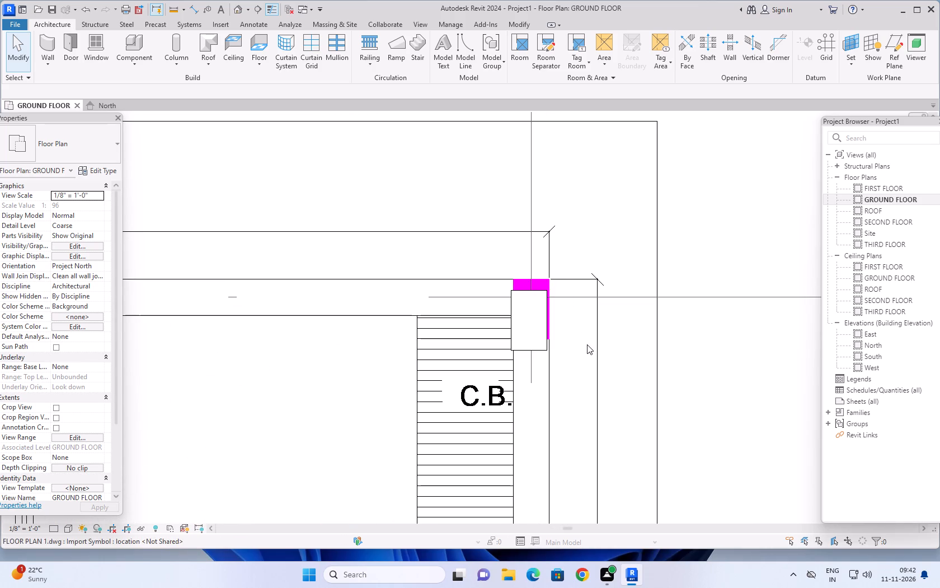
scroll(587, 344, up, 1)
middle_drag(580, 329, 587, 345)
scroll(487, 283, up, 4)
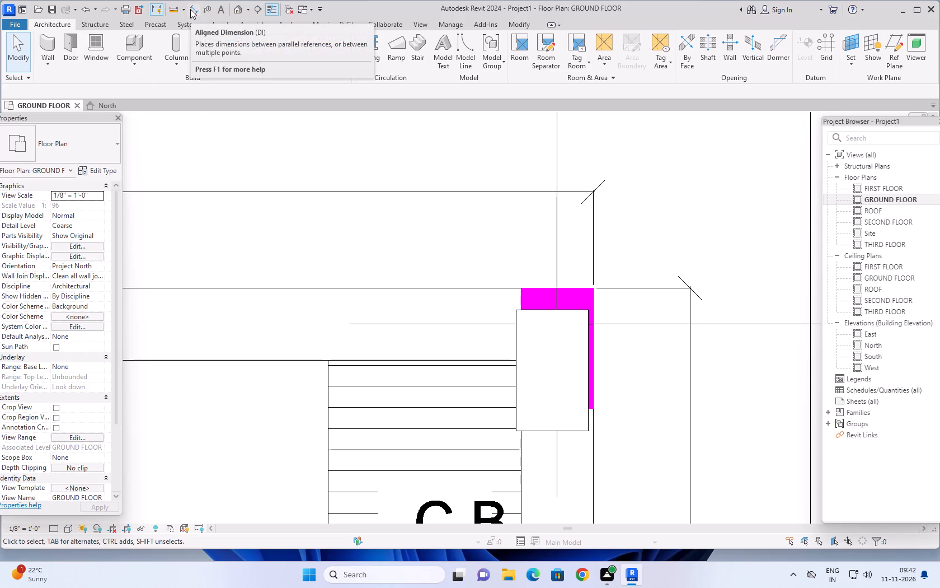
click(517, 24)
click(244, 38)
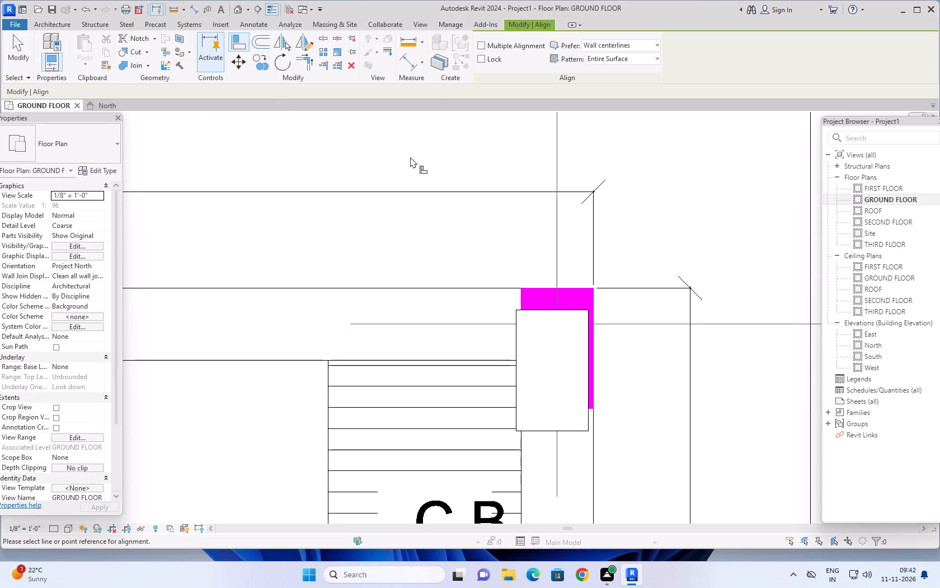
click(569, 287)
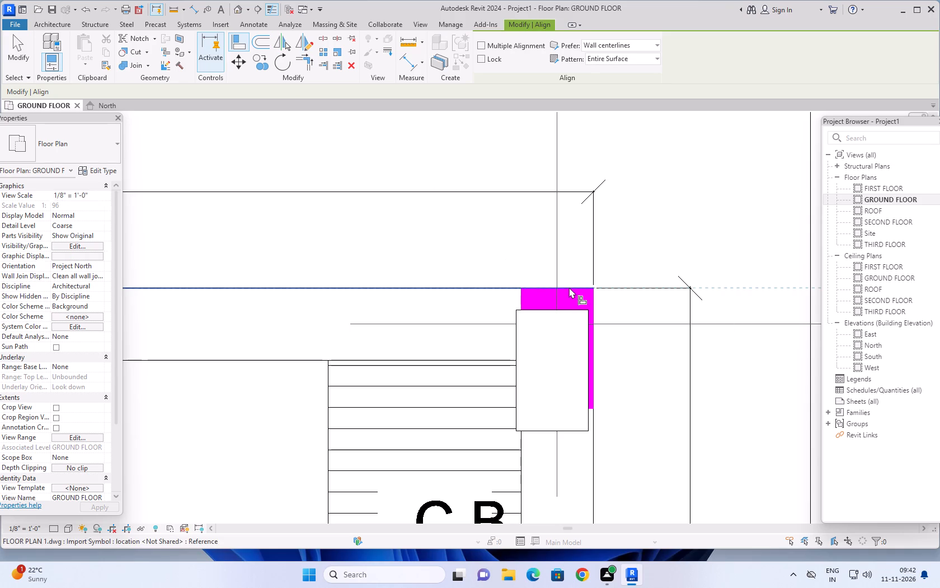
click(559, 307)
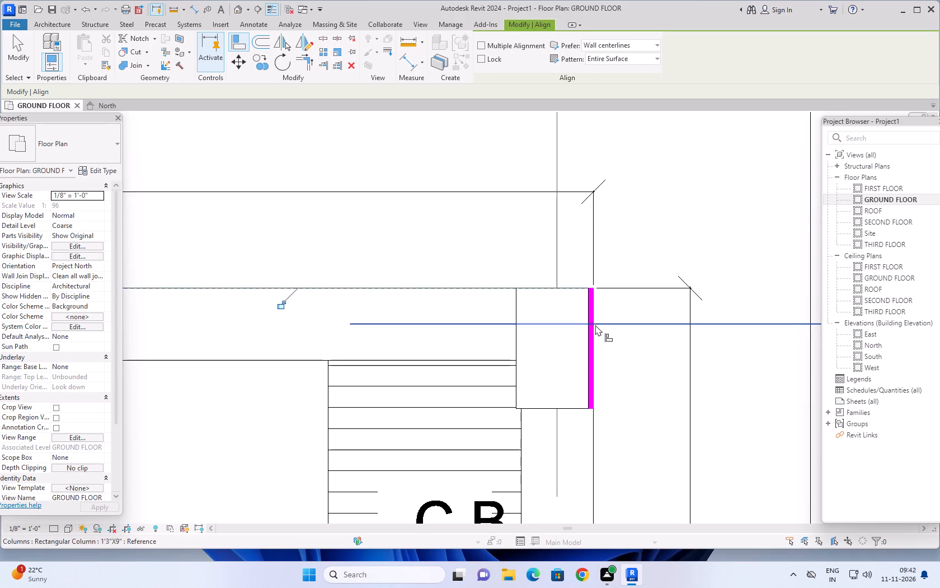
click(593, 416)
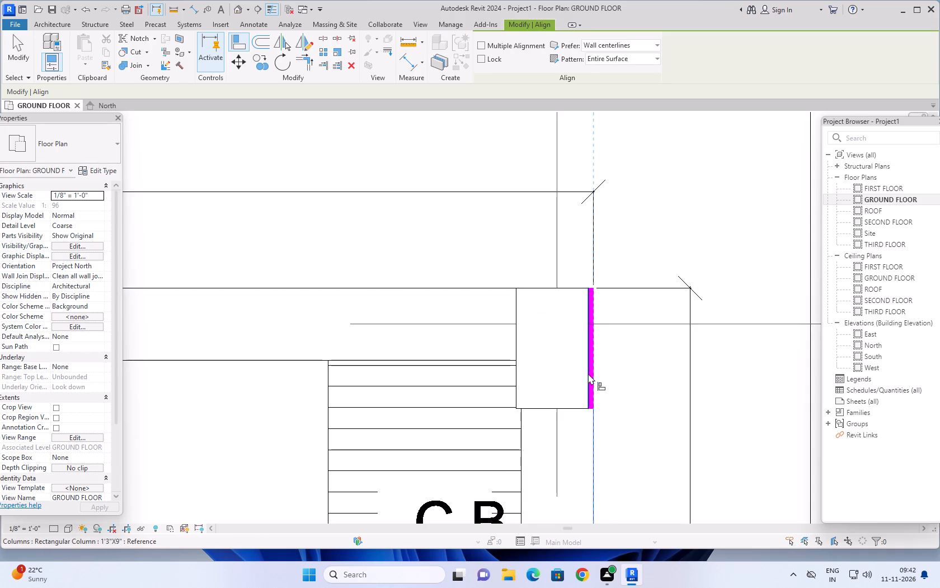
click(588, 374)
Align the column at grids B and 4, beside the dining area, with the top and outer edges of its magenta mark.
scroll(630, 370, down, 17)
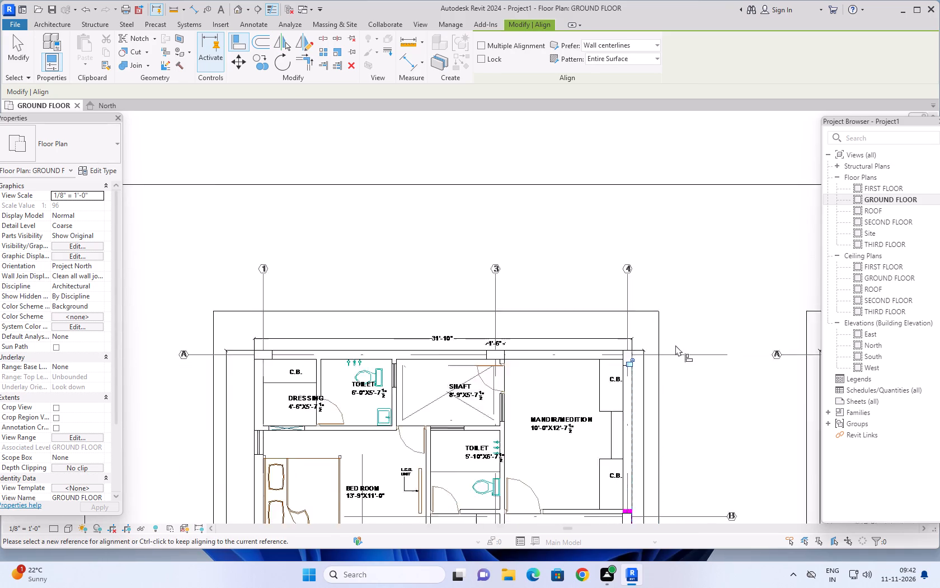
scroll(675, 345, down, 1)
middle_drag(708, 420, 664, 312)
scroll(613, 346, up, 6)
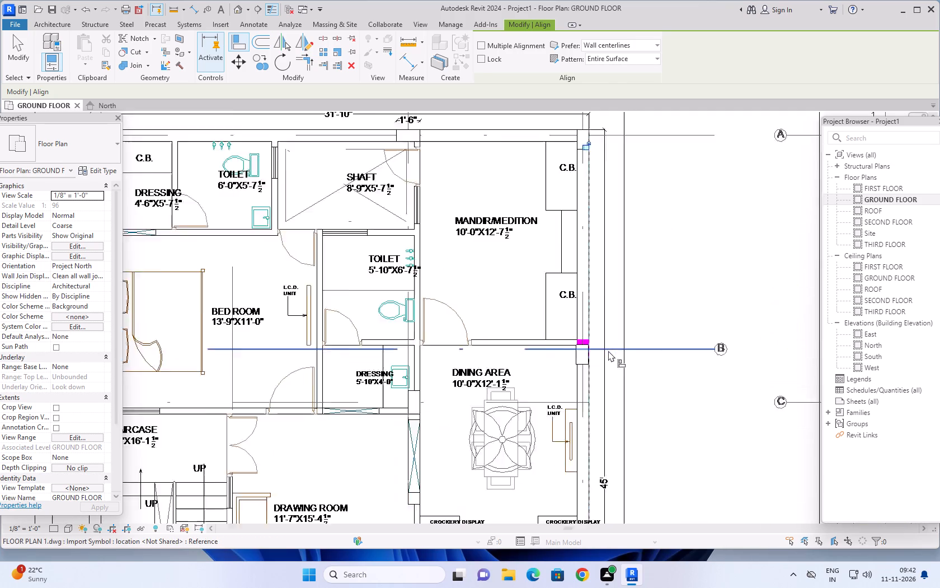
scroll(595, 353, up, 10)
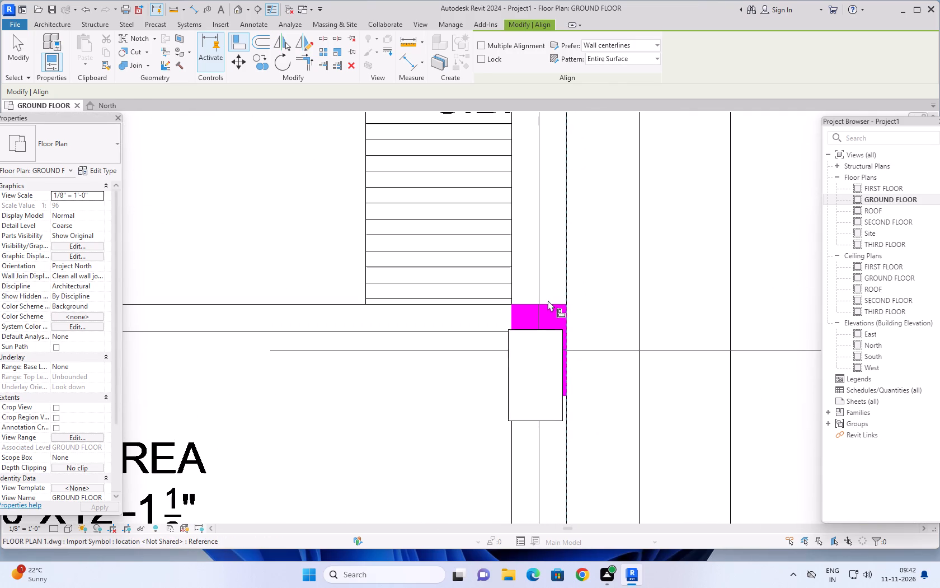
click(547, 305)
click(546, 331)
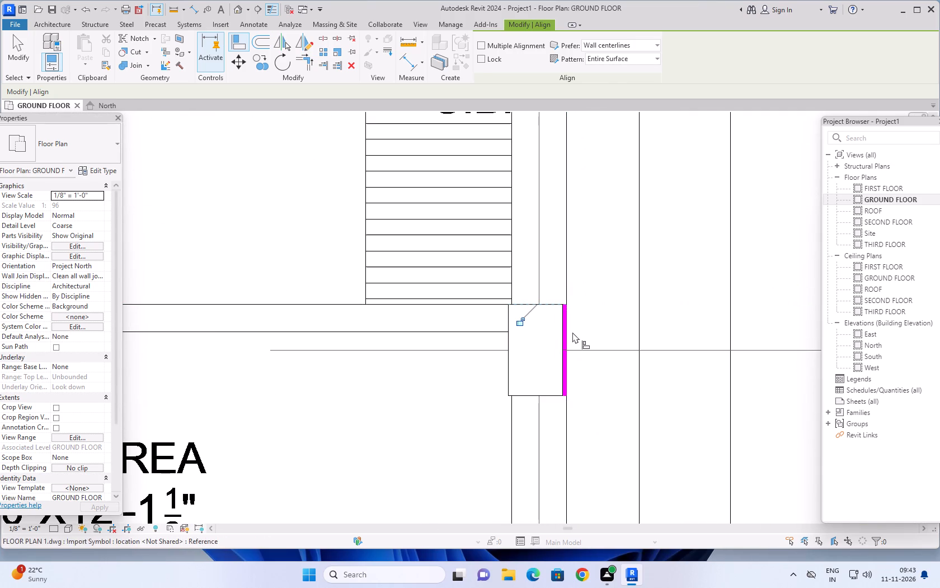
click(568, 330)
click(563, 330)
Align the column at grids D and 4, beside the crockery display, with the top and outer edges of its magenta mark.
scroll(607, 321, down, 5)
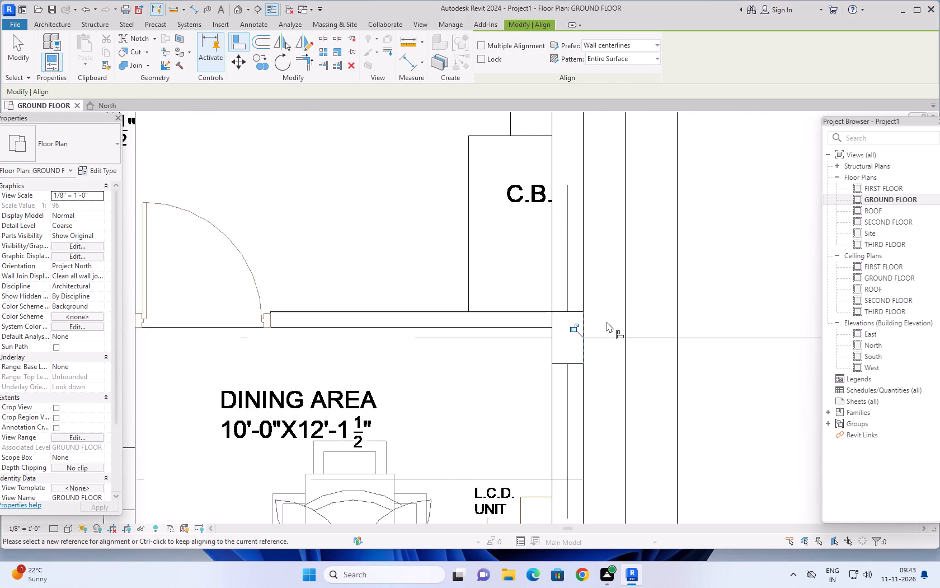
scroll(607, 321, down, 9)
middle_drag(636, 358, 598, 254)
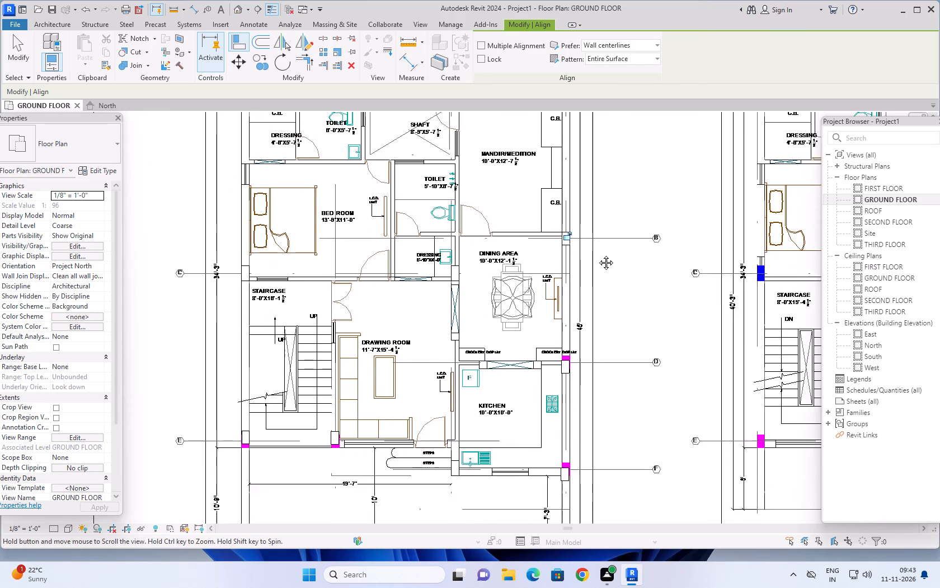
middle_drag(598, 254, 594, 240)
scroll(552, 333, up, 12)
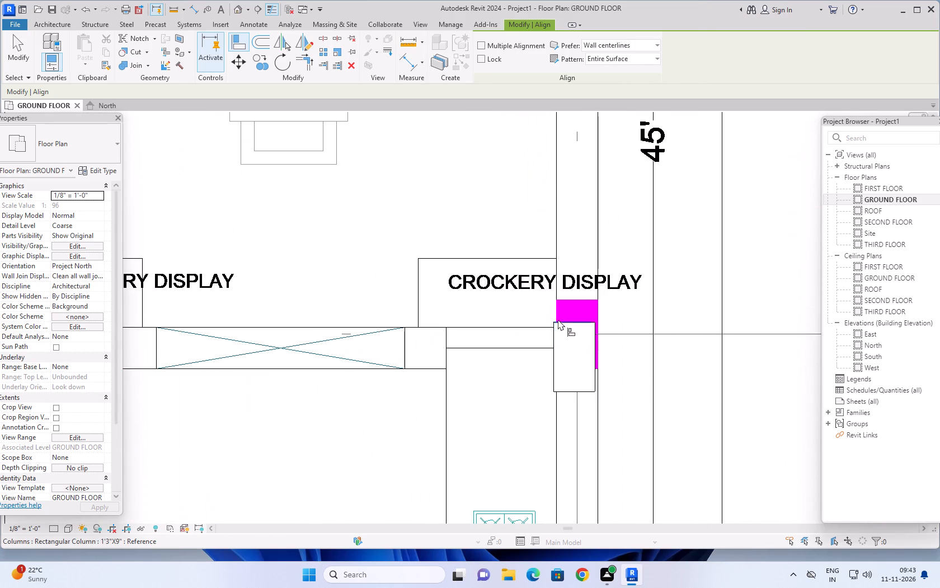
click(566, 301)
click(571, 321)
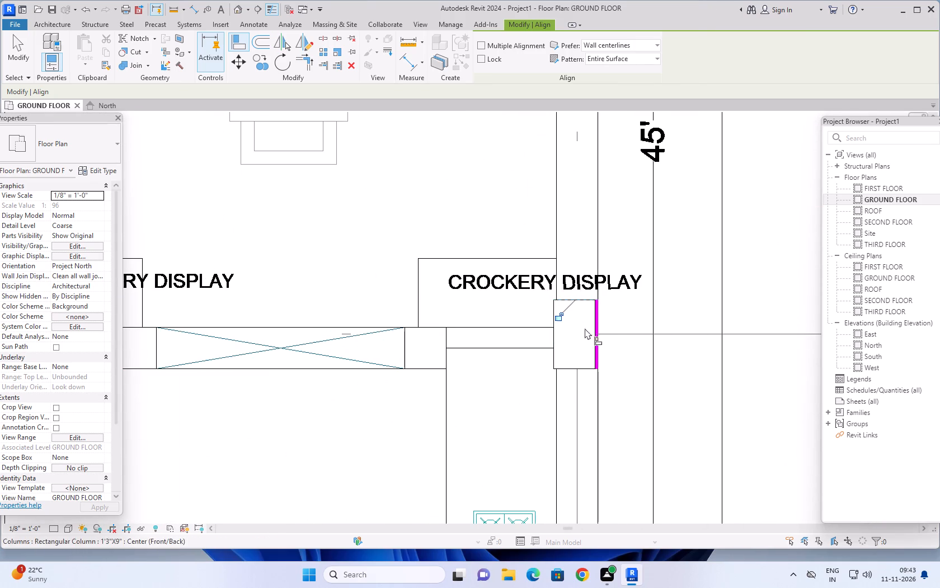
click(598, 384)
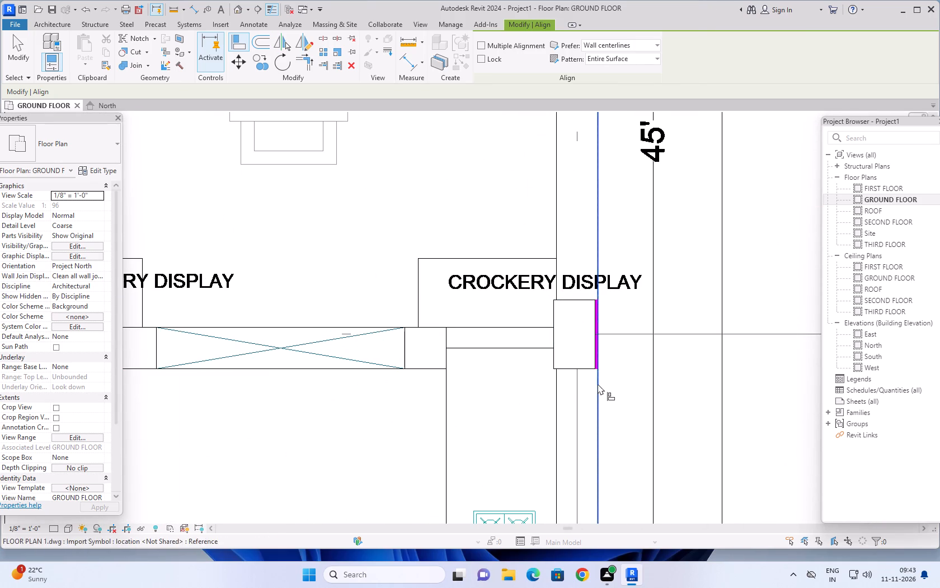
click(593, 338)
Align the column at grids F and 4, at the kitchen's outer corner, with the outer and top edges of its magenta mark.
scroll(582, 370, down, 5)
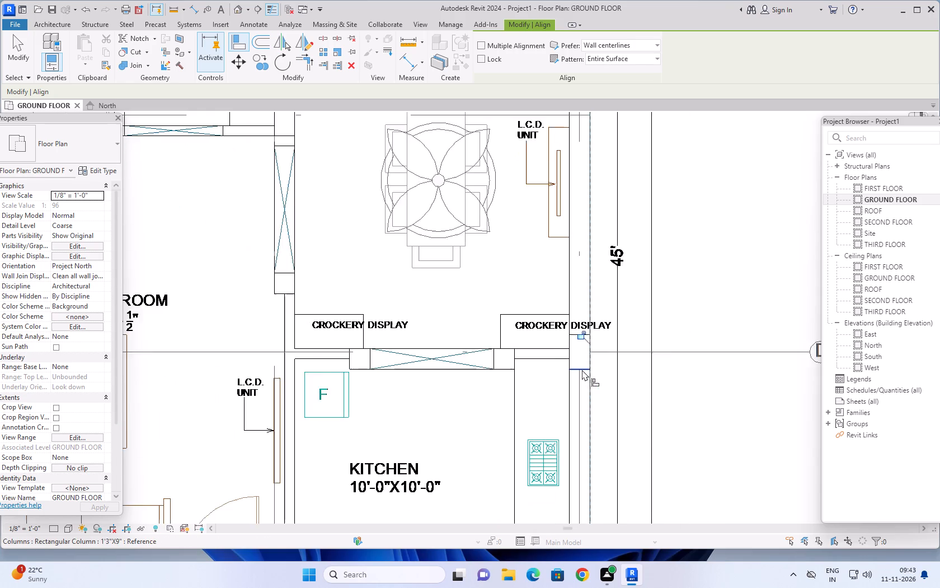
scroll(582, 370, down, 5)
middle_drag(640, 394, 590, 256)
scroll(542, 368, up, 14)
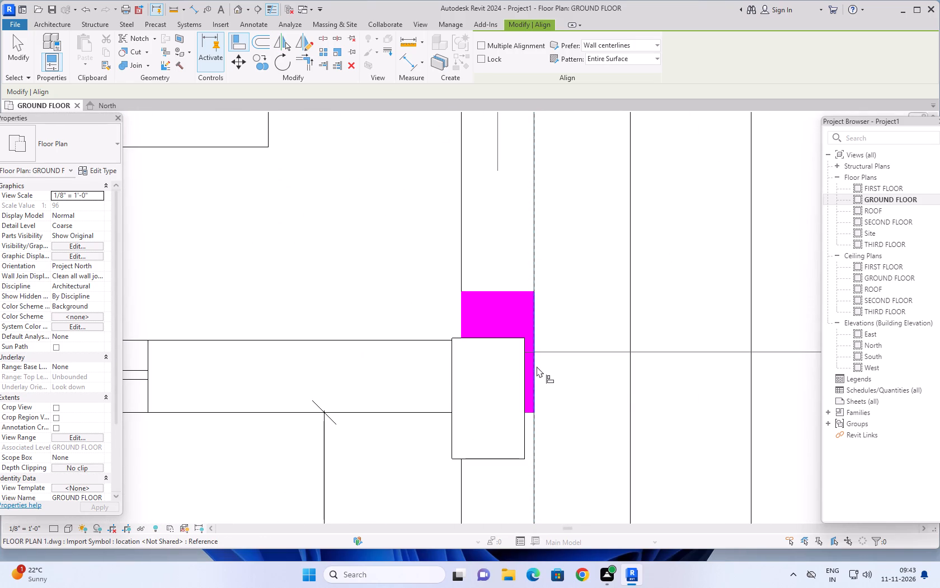
click(535, 370)
click(525, 369)
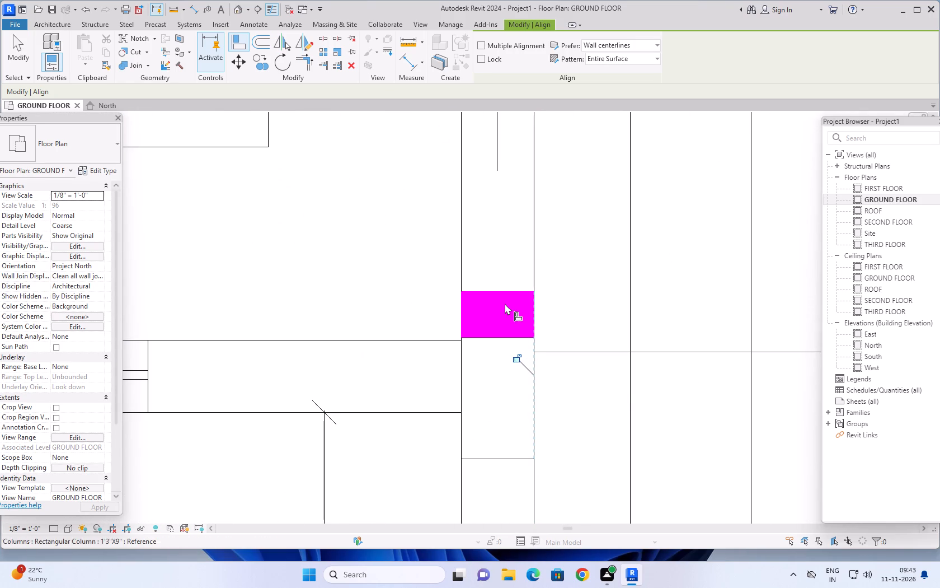
click(507, 295)
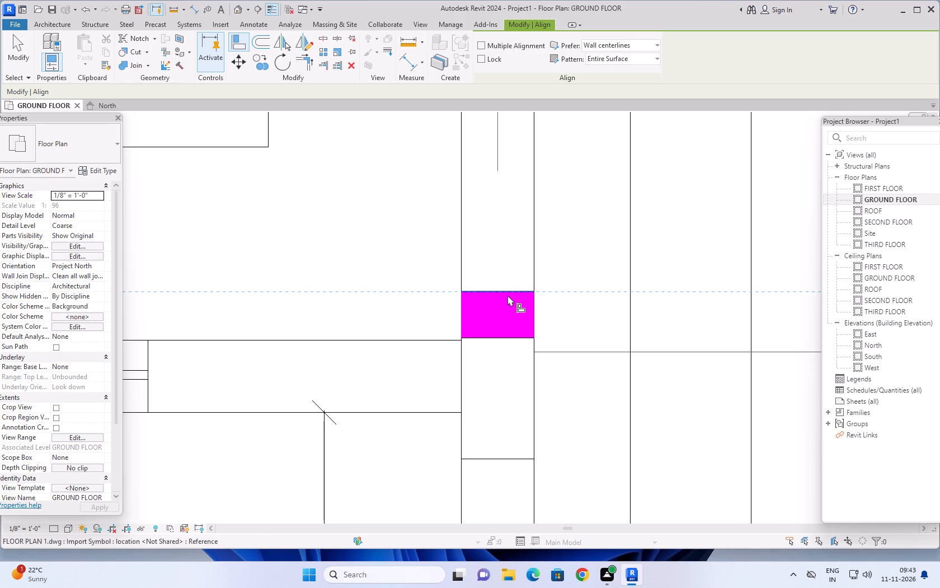
click(499, 338)
Align the grid E column between the staircase and drawing room with the bottom and drawing-room-side edges of its magenta mark.
scroll(491, 320, down, 7)
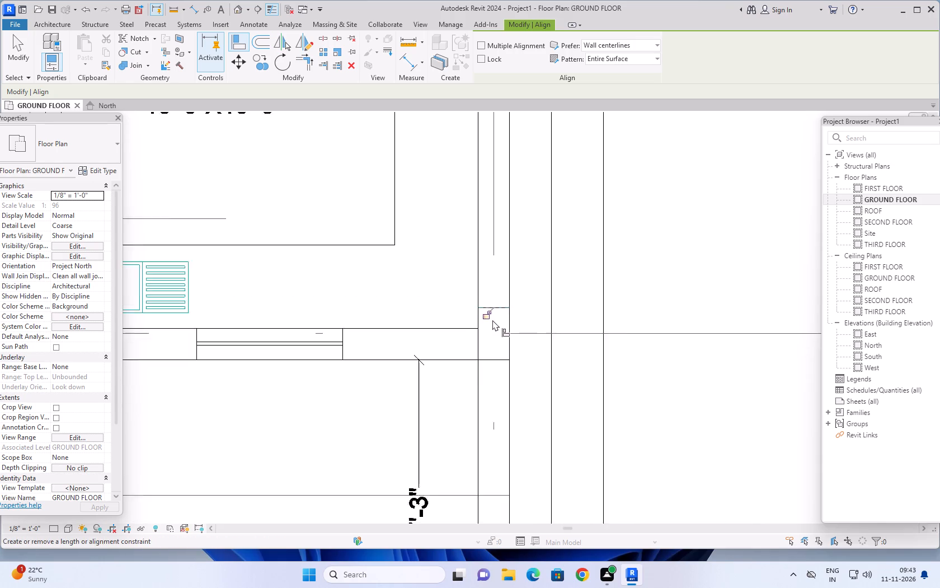
scroll(492, 320, down, 13)
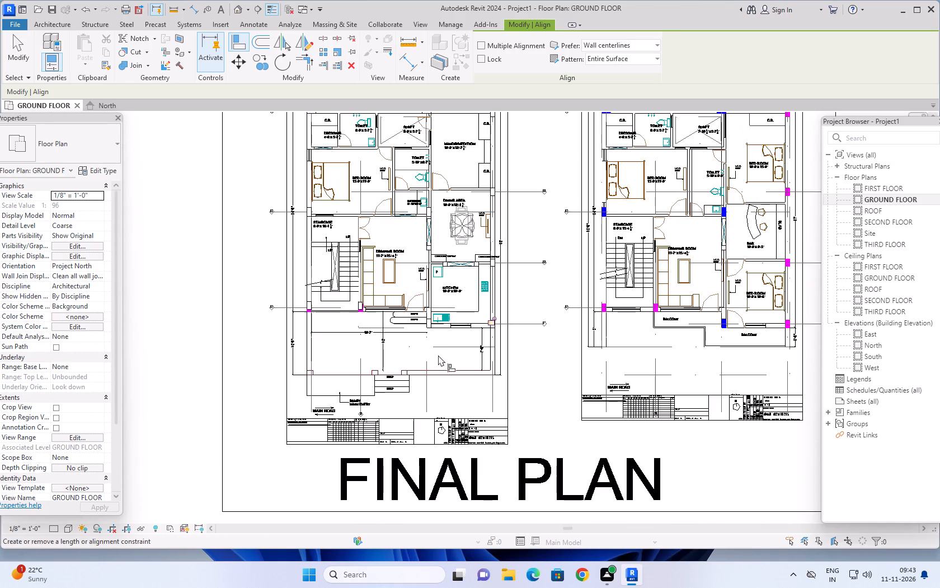
middle_drag(341, 318, 368, 314)
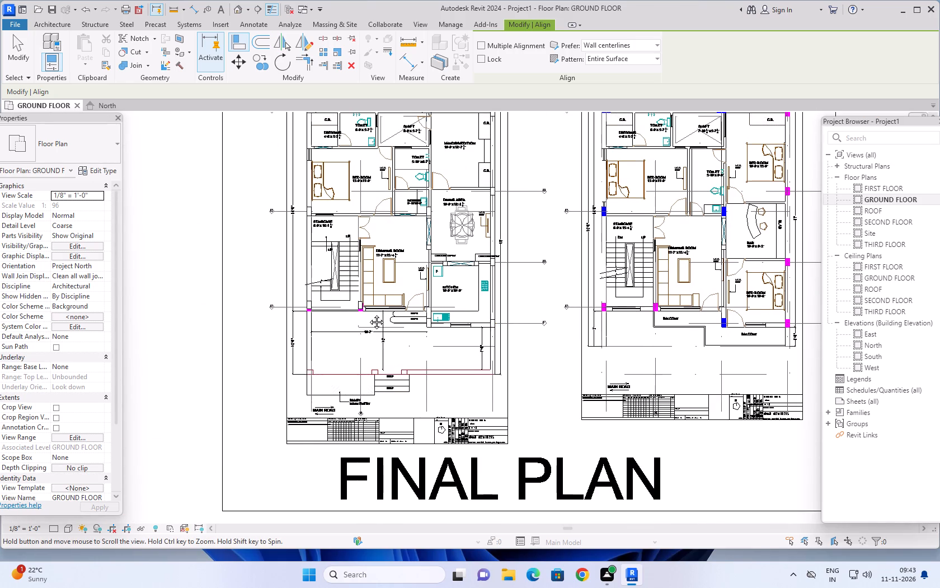
middle_drag(368, 314, 526, 364)
scroll(527, 354, up, 12)
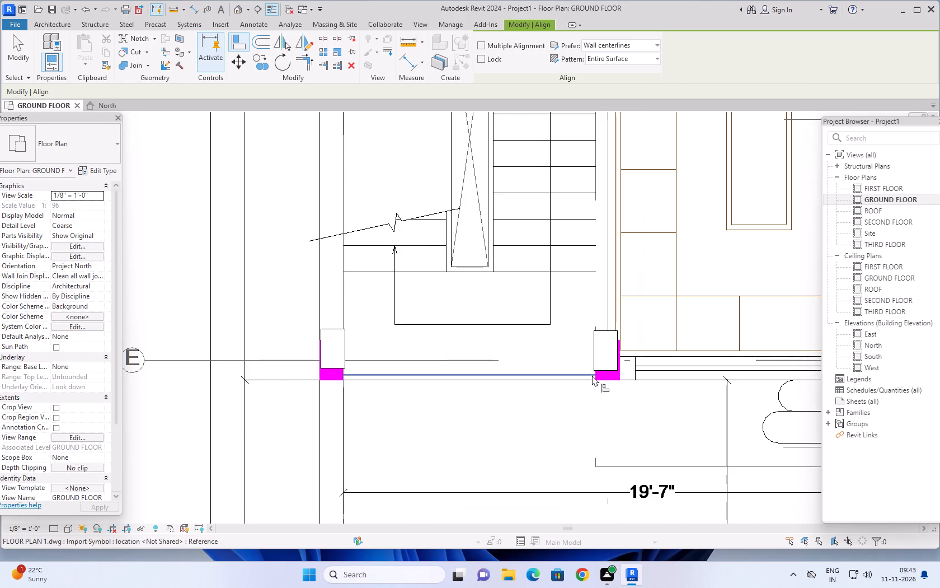
scroll(593, 377, up, 6)
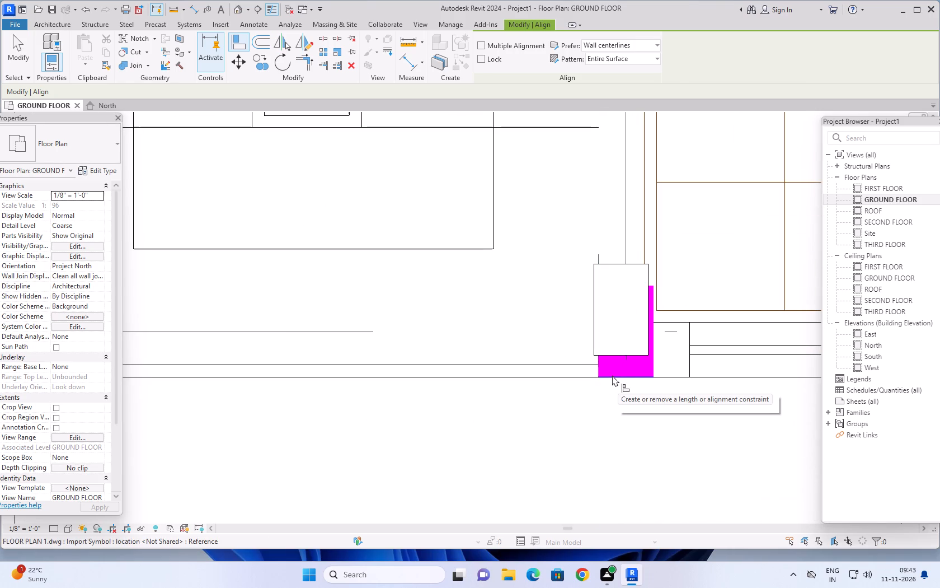
click(612, 375)
click(613, 357)
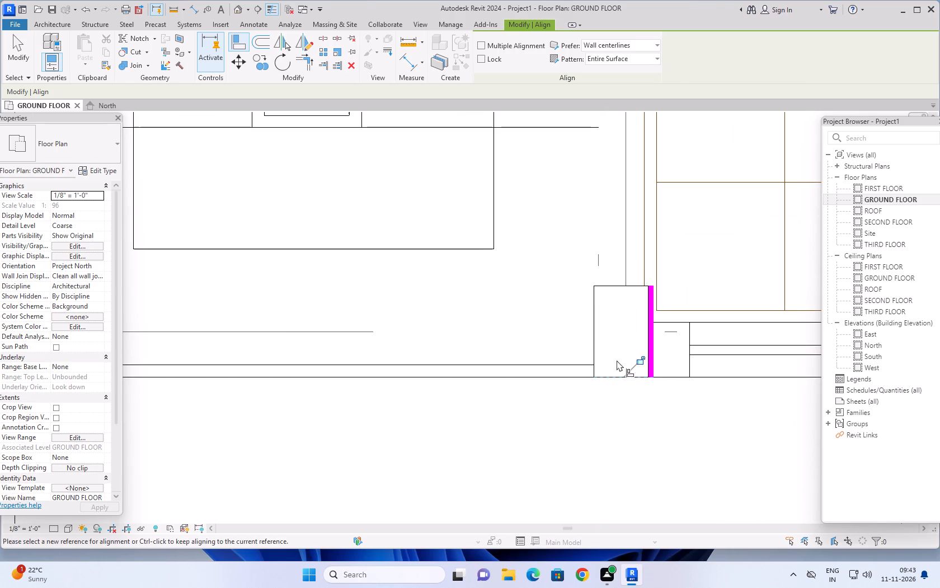
click(654, 344)
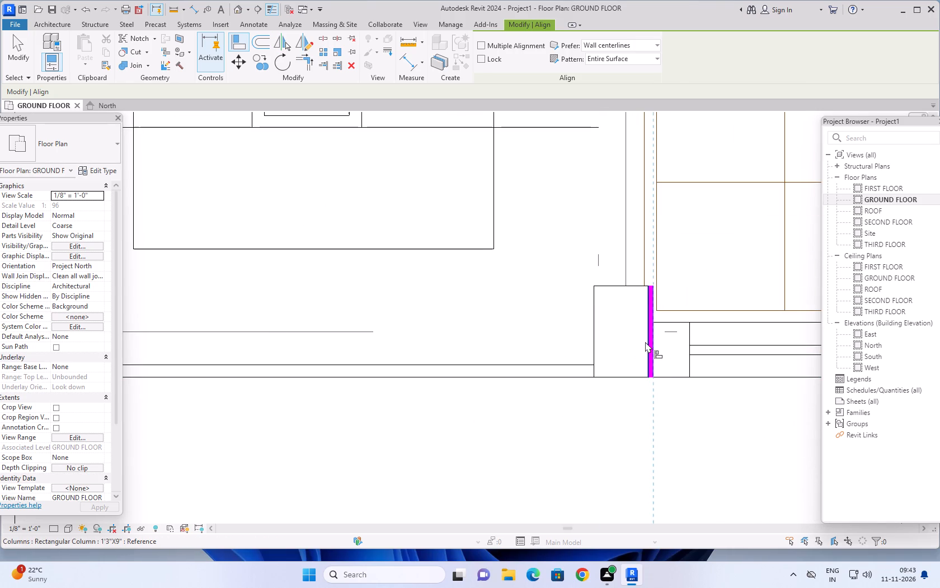
click(645, 342)
Align the column at grids E and 1, at the staircase's outer corner, with the outer and bottom edges of its magenta mark.
scroll(534, 388, down, 9)
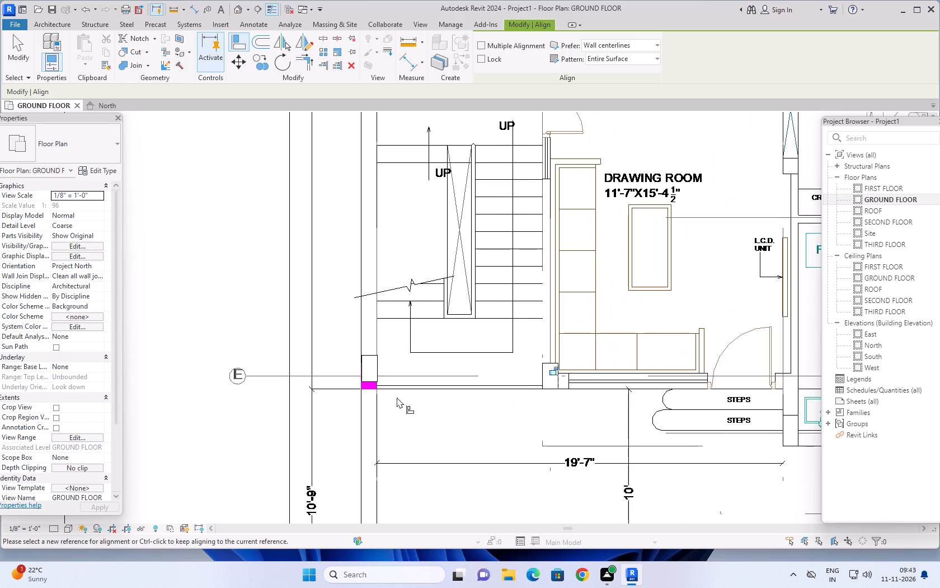
middle_drag(401, 394, 551, 419)
scroll(499, 413, up, 11)
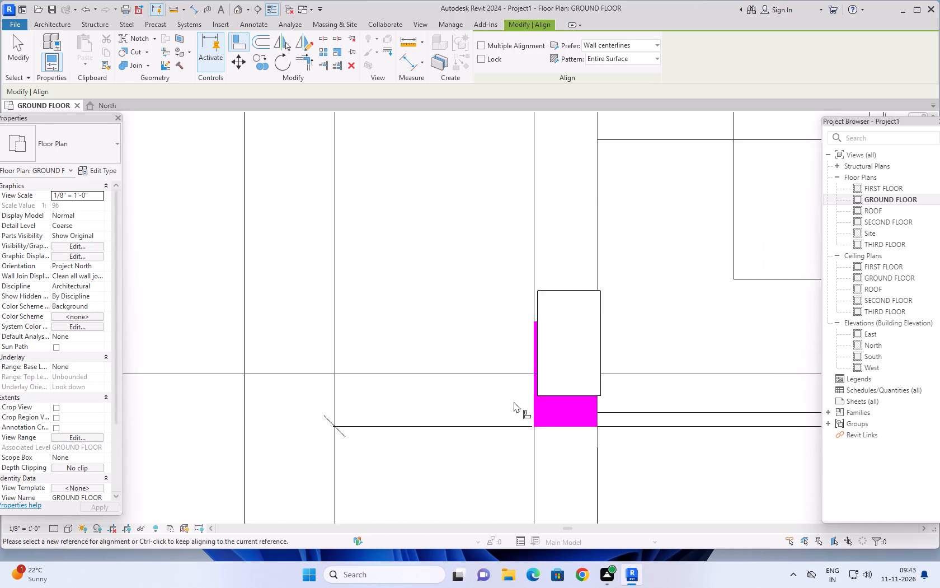
scroll(514, 402, up, 1)
click(540, 386)
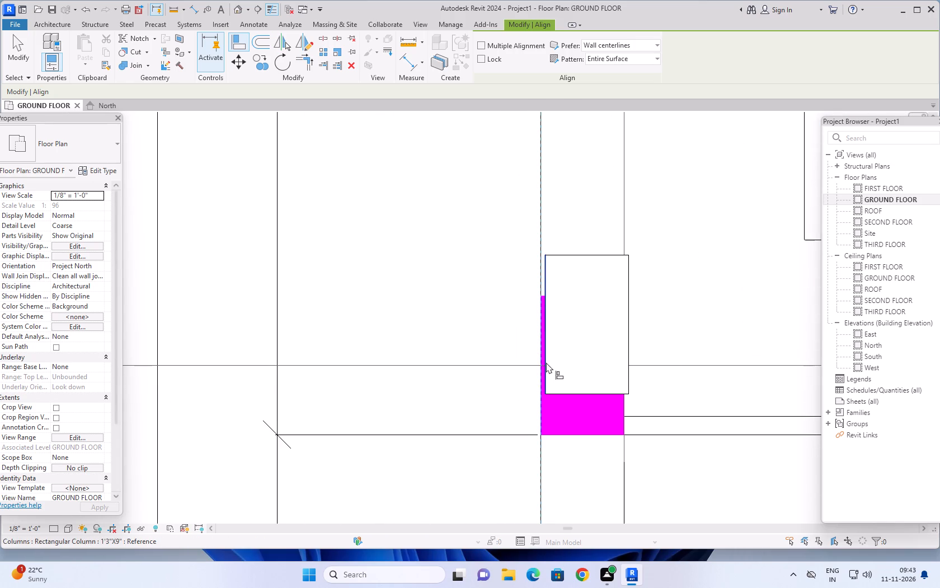
click(546, 362)
click(566, 437)
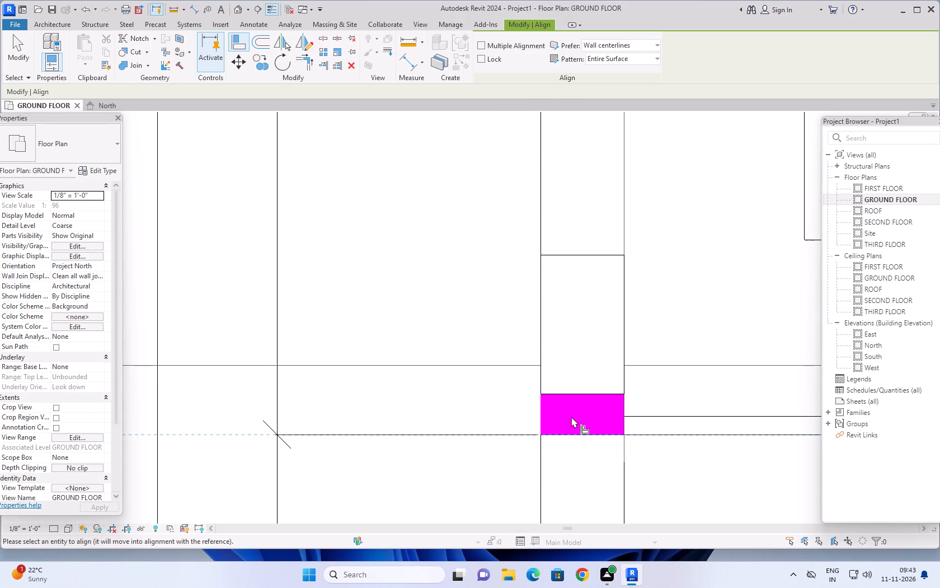
click(578, 395)
scroll(572, 379, down, 12)
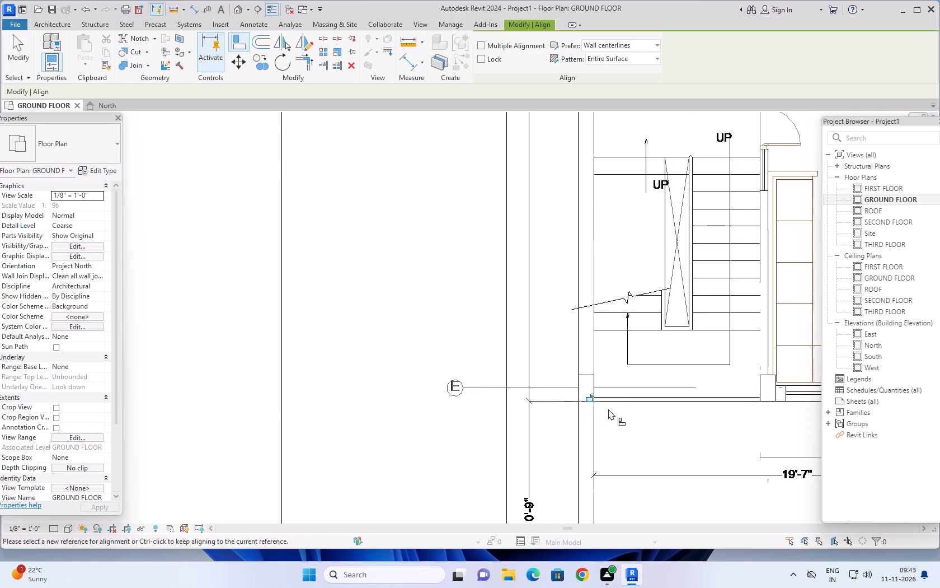
scroll(614, 414, down, 11)
middle_drag(638, 427, 384, 323)
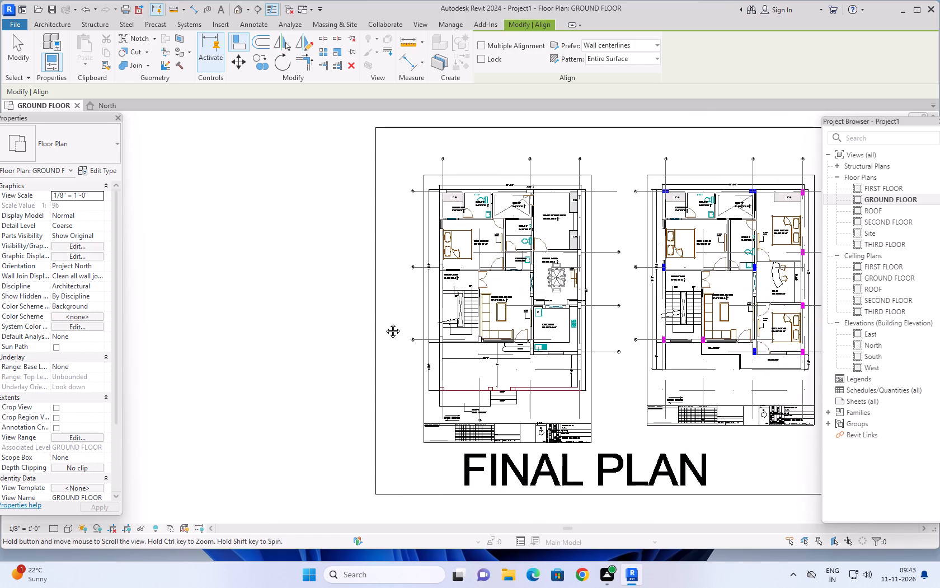
Review the aligned column positions across the ground-floor plan against the neighbouring plan's blue and magenta marks, and end the Align command.
middle_drag(384, 323, 374, 337)
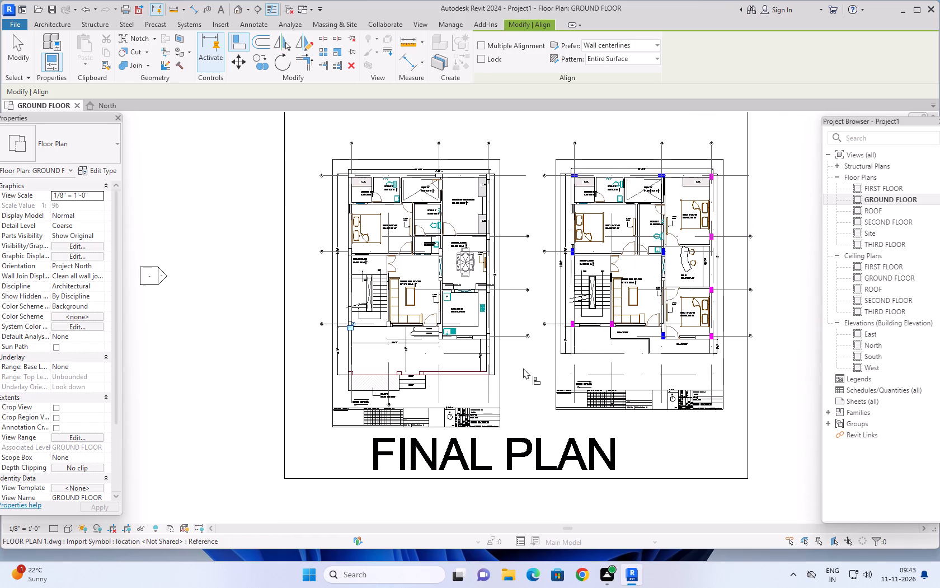
scroll(523, 367, down, 1)
middle_drag(518, 358, 575, 381)
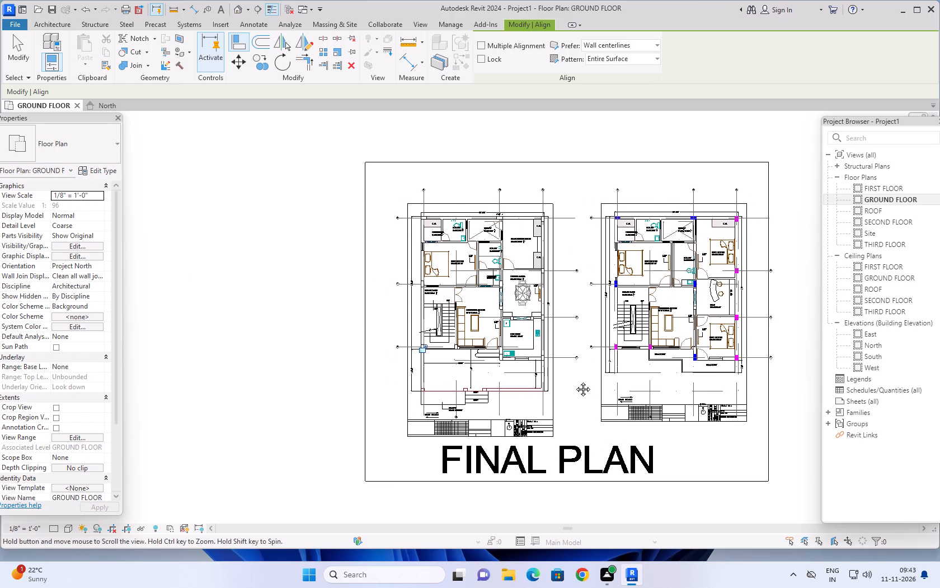
middle_drag(575, 381, 581, 389)
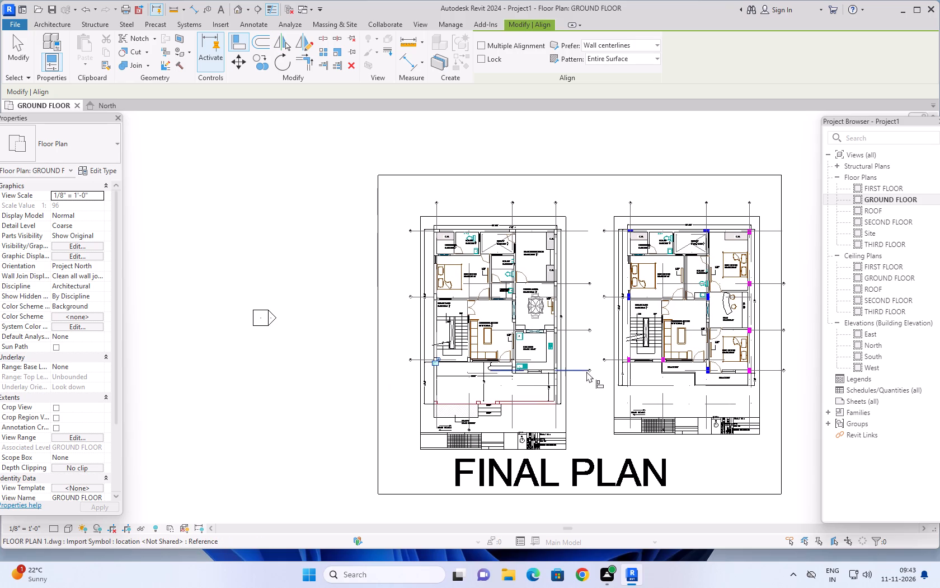
scroll(584, 396, up, 3)
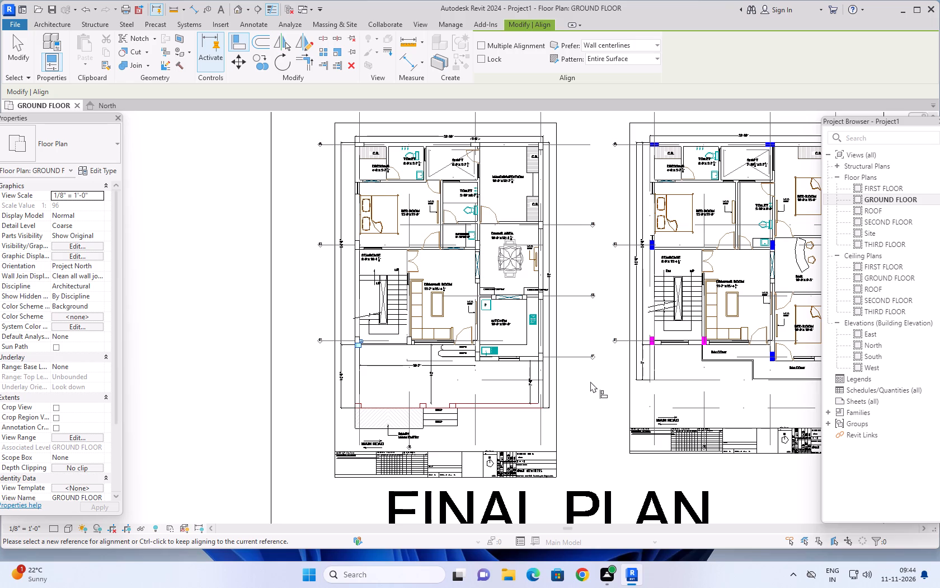
scroll(582, 368, up, 2)
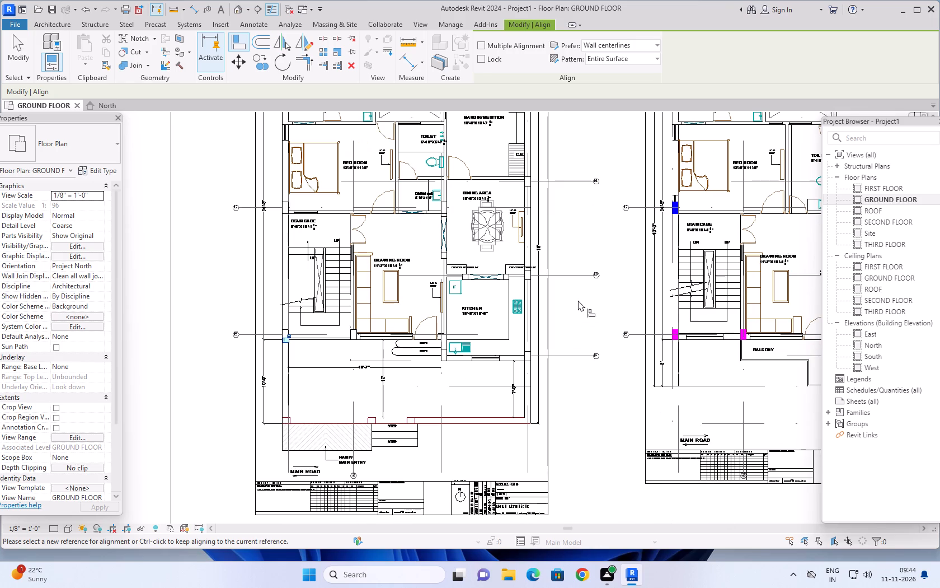
middle_drag(578, 300, 641, 362)
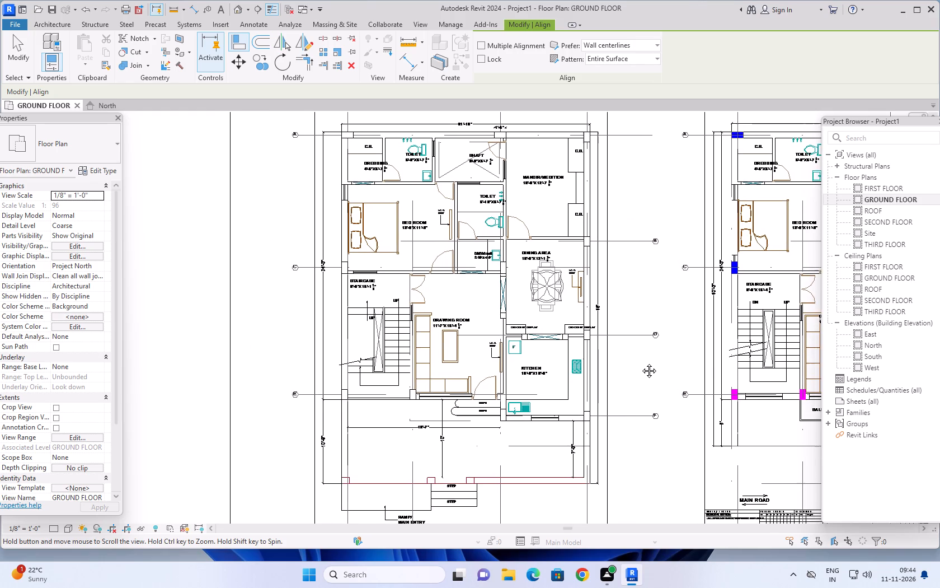
scroll(634, 306, down, 1)
middle_drag(638, 313, 660, 313)
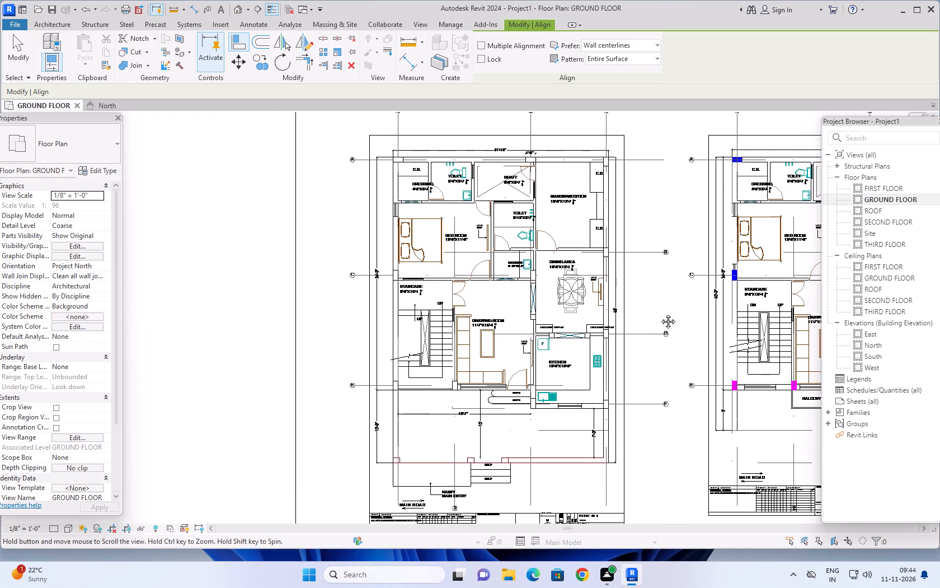
middle_drag(660, 313, 679, 333)
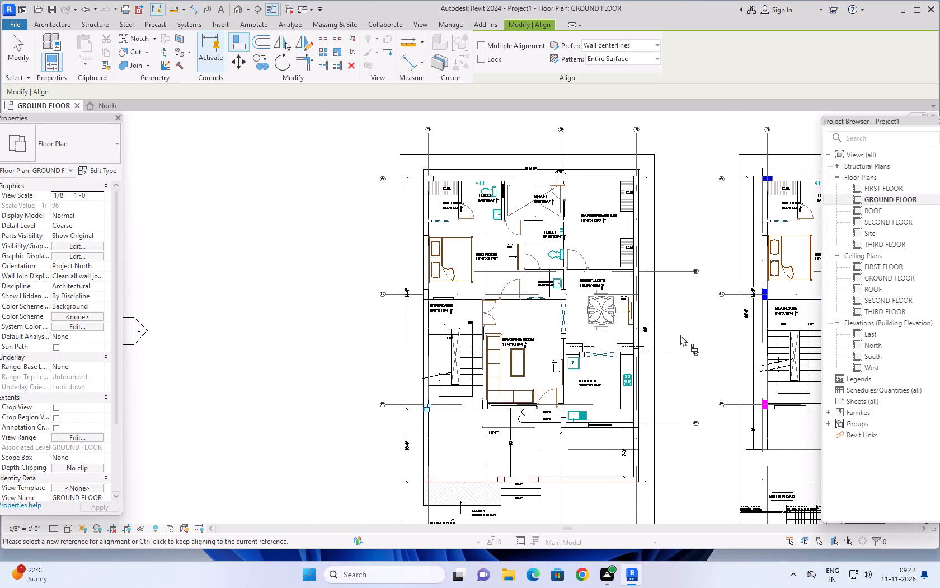
scroll(674, 341, down, 2)
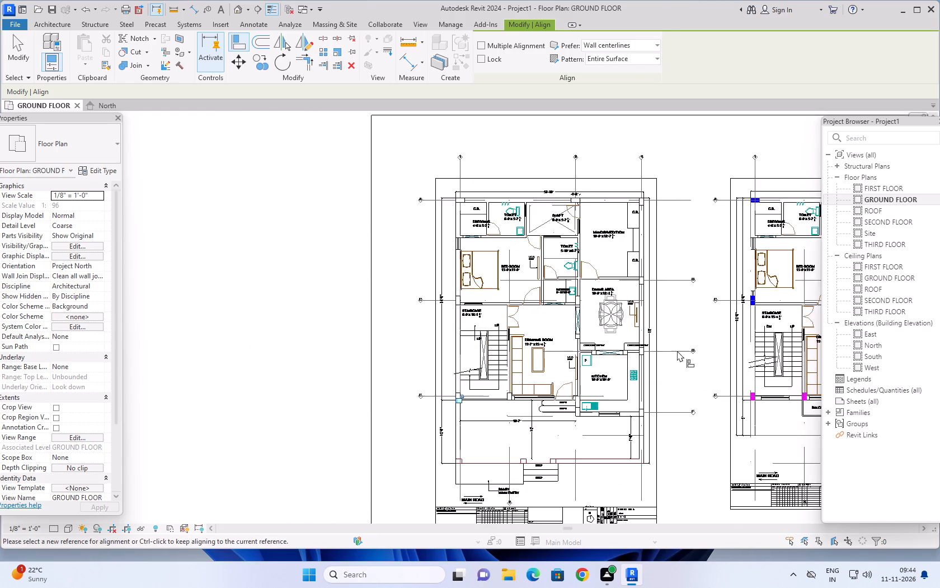
scroll(680, 377, up, 1)
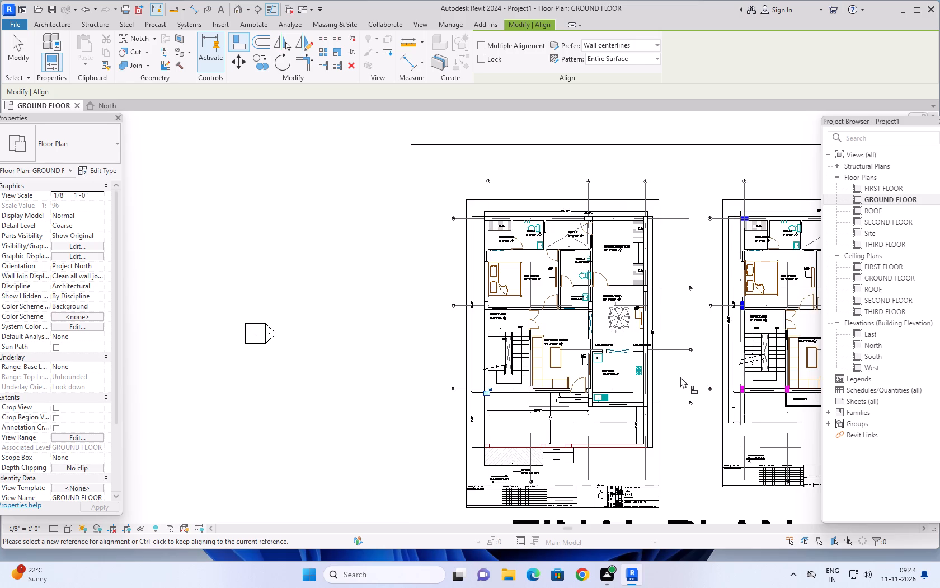
scroll(680, 377, down, 3)
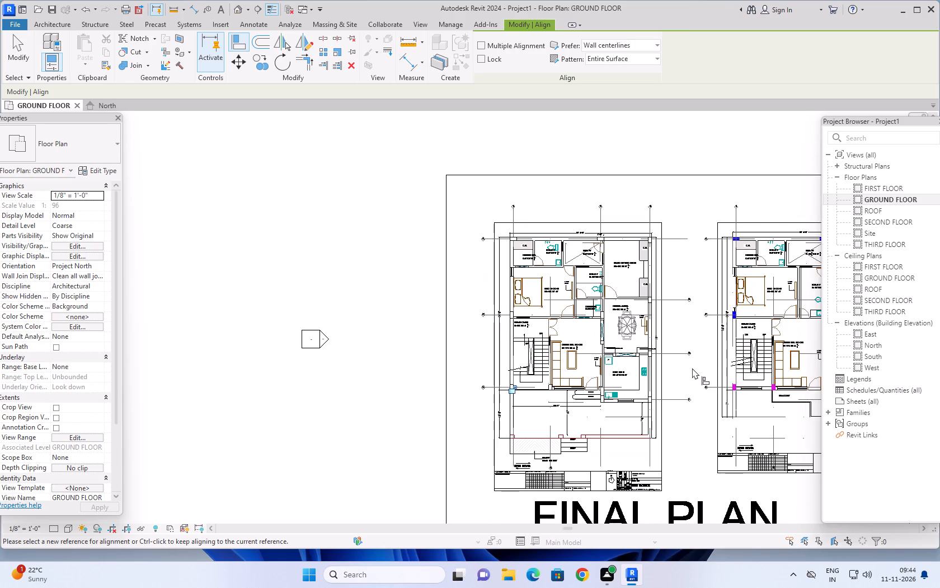
middle_drag(686, 372, 671, 330)
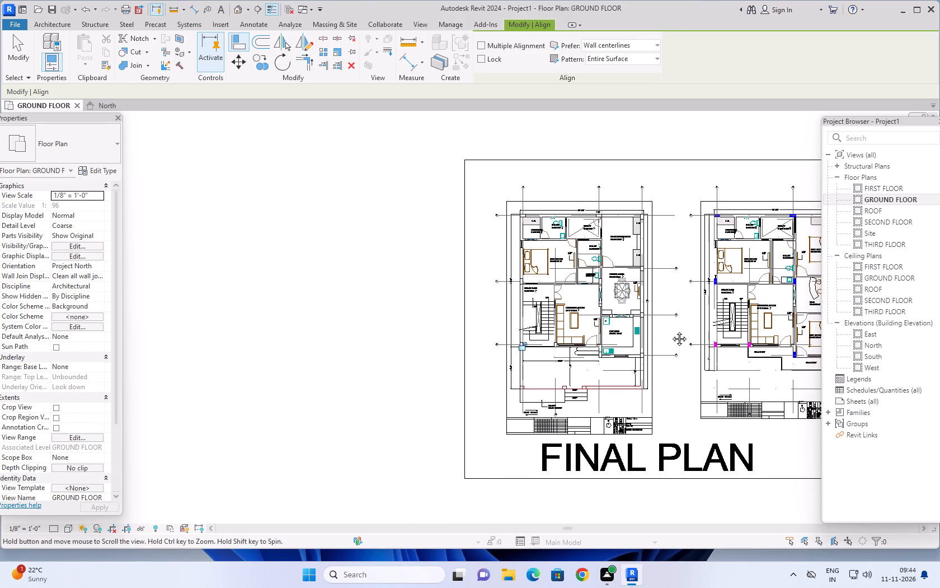
middle_drag(671, 330, 572, 343)
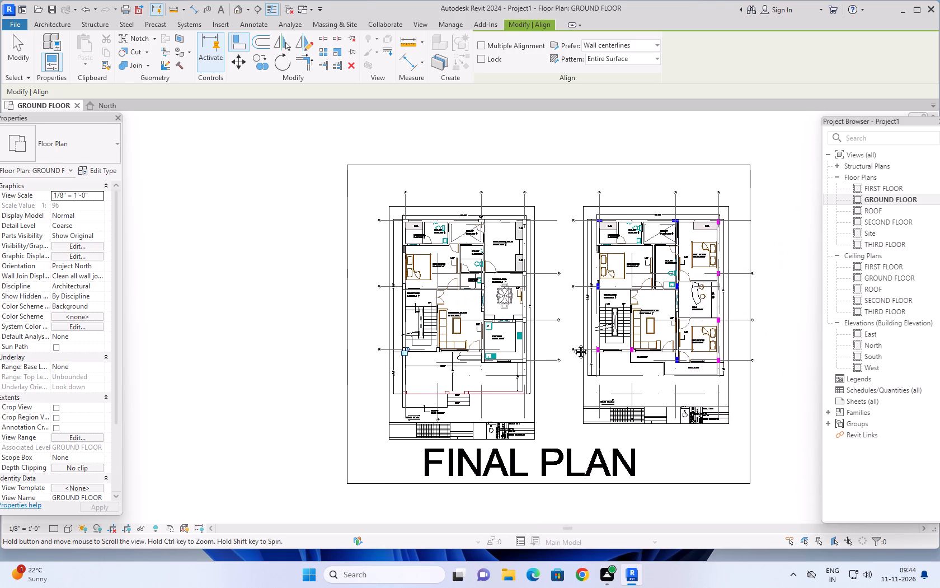
middle_drag(572, 343, 646, 365)
scroll(533, 331, up, 2)
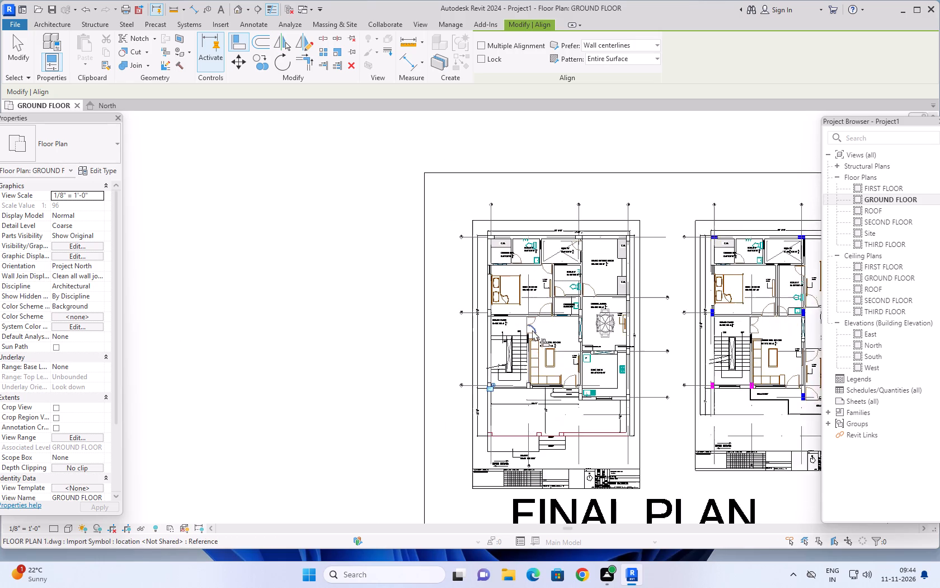
scroll(532, 330, up, 4)
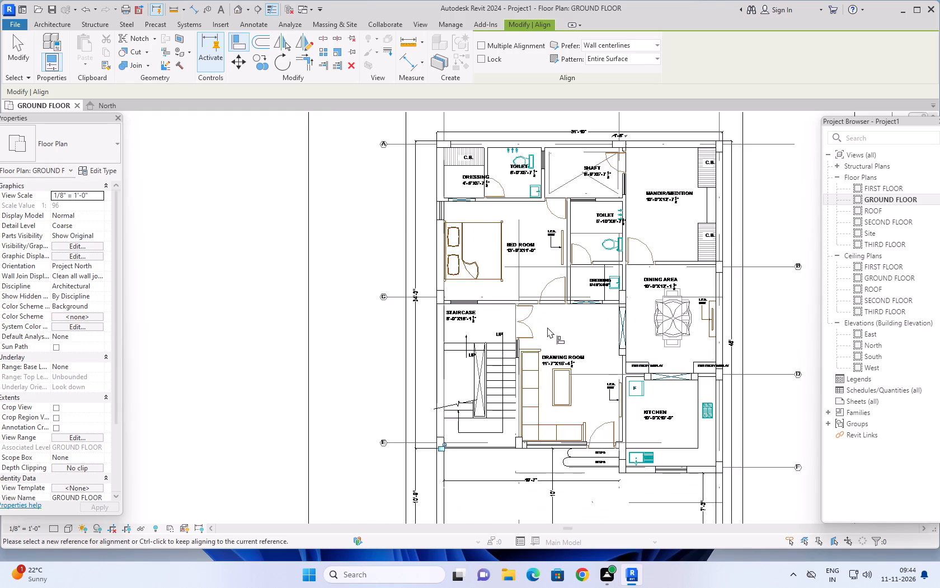
scroll(556, 326, down, 1)
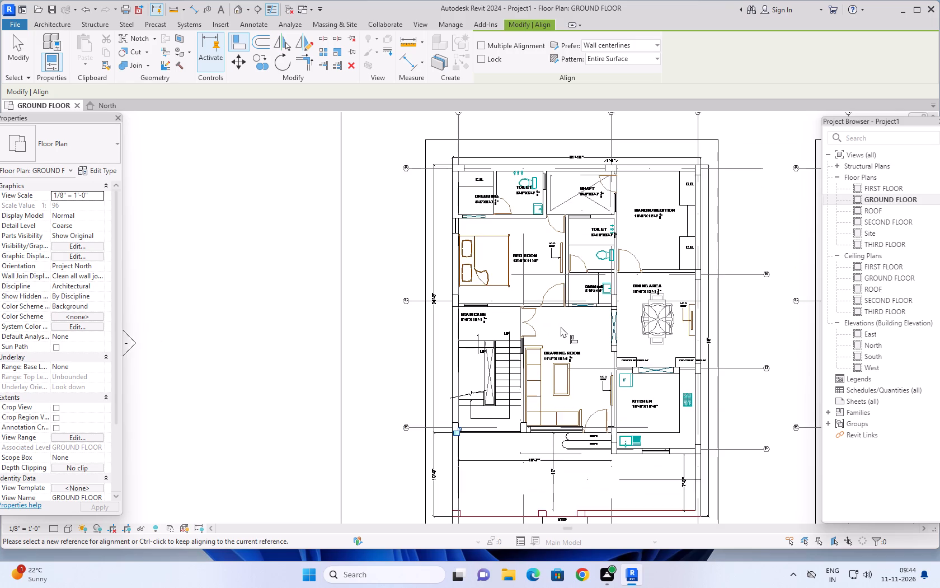
scroll(565, 326, down, 1)
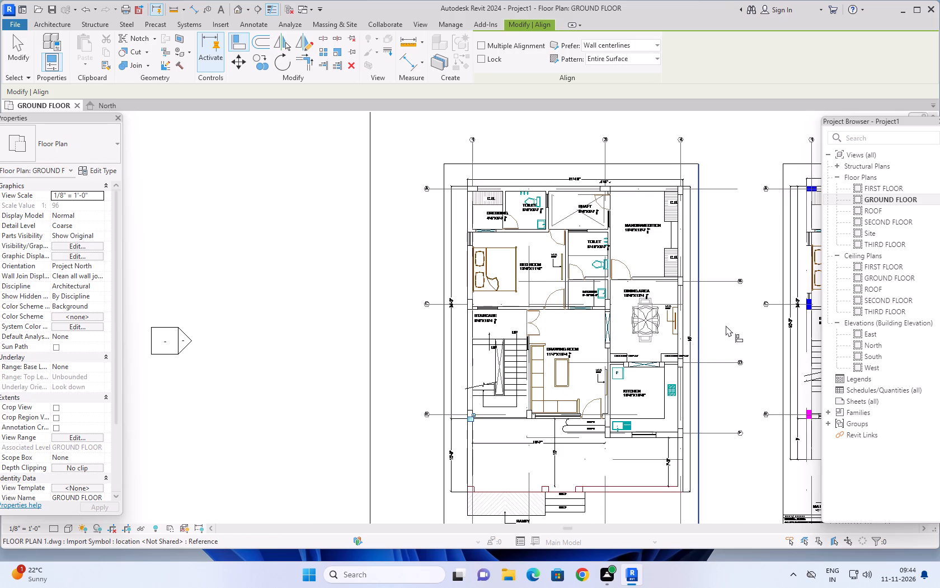
scroll(726, 325, down, 1)
middle_drag(721, 322, 671, 325)
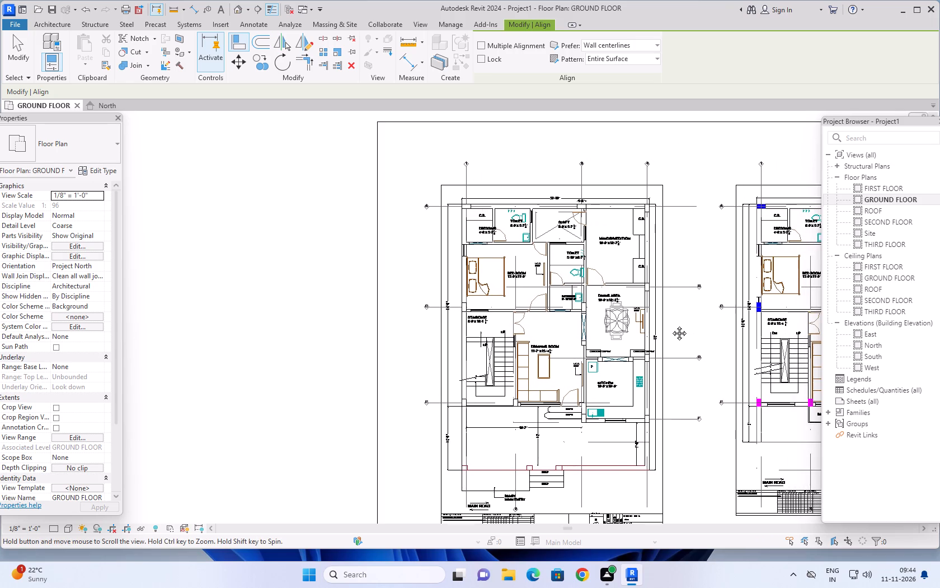
middle_drag(671, 325, 668, 326)
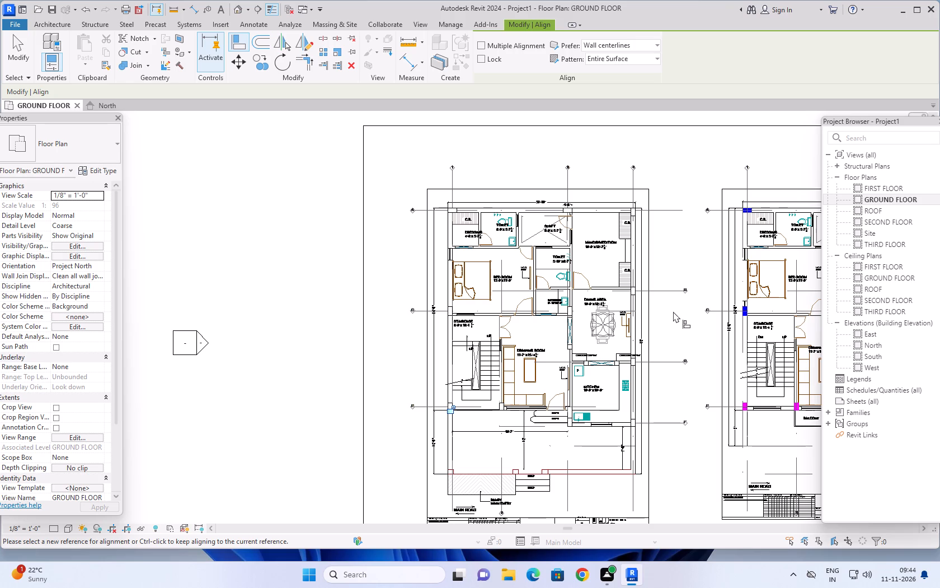
scroll(673, 328, up, 2)
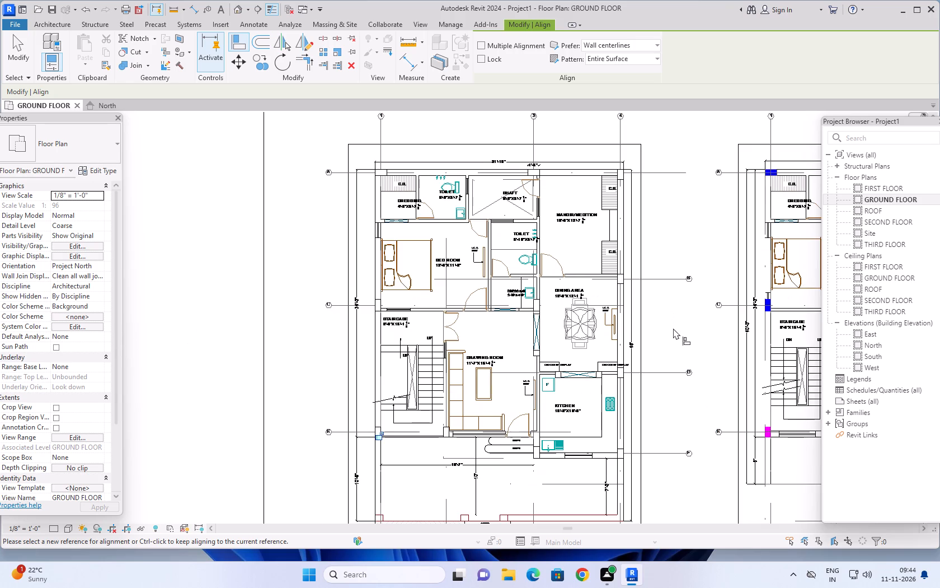
scroll(673, 328, down, 1)
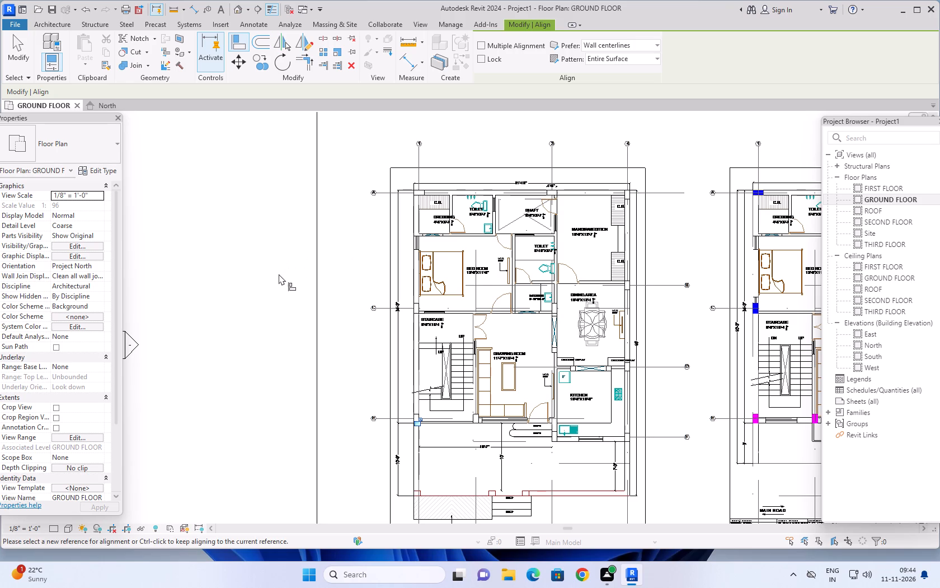
key(Escape)
key(Escape)
scroll(275, 282, down, 2)
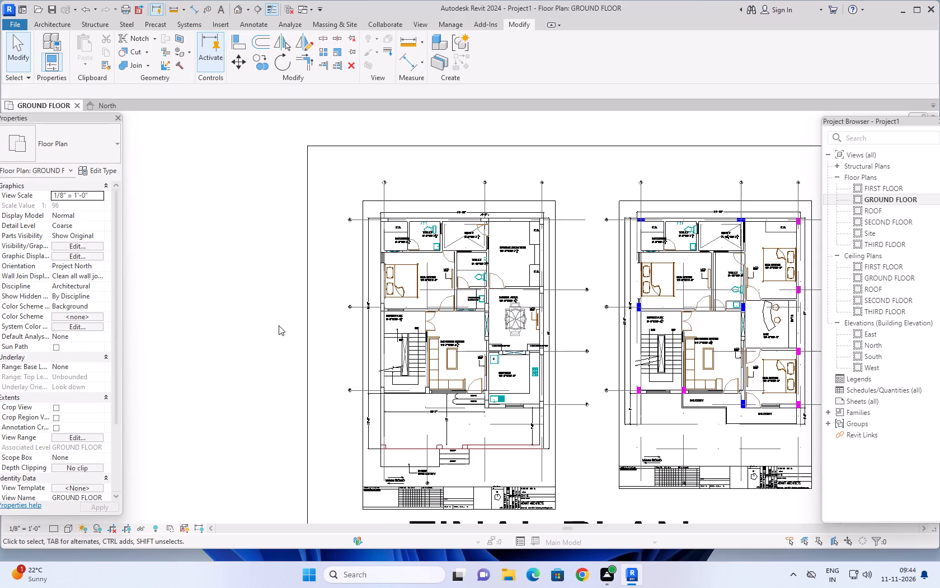
middle_drag(279, 325, 301, 290)
key(Escape)
key(Escape)
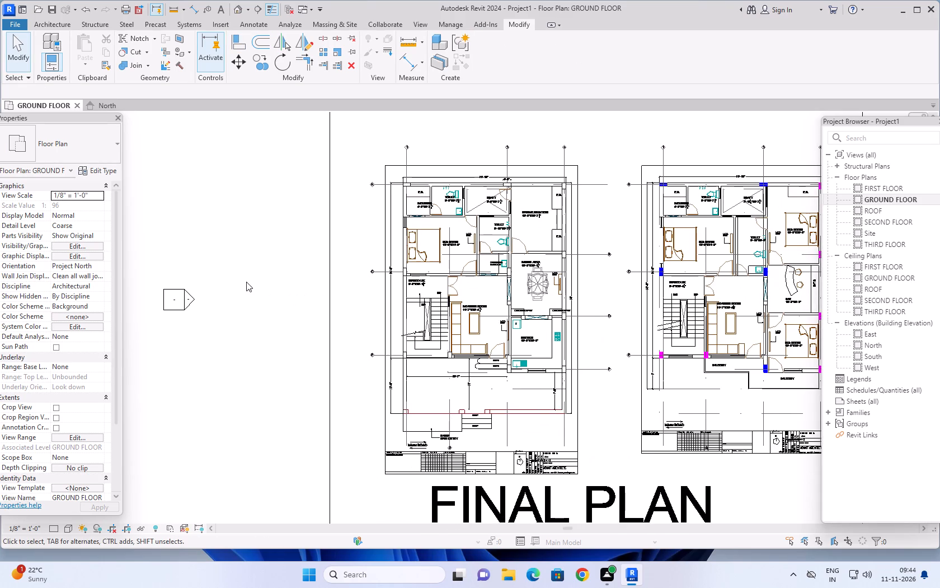
key(Escape)
Start the Wall command and duplicate the Generic - 8" basic wall type under the name 9".
click(55, 22)
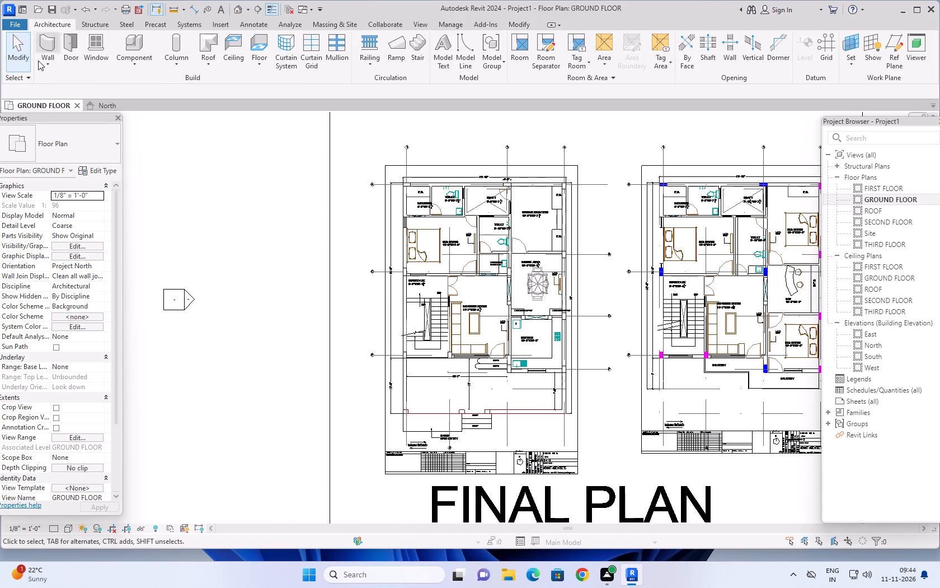
click(48, 46)
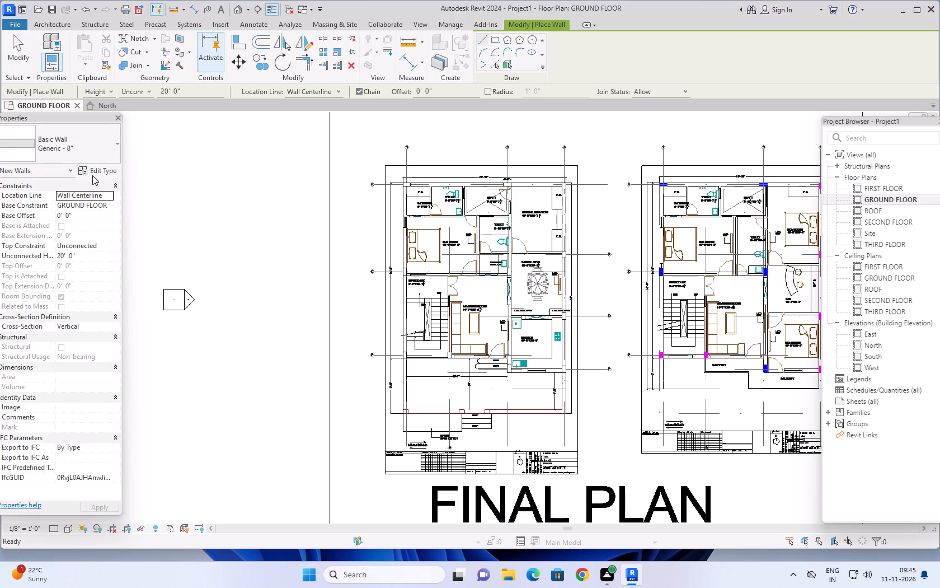
click(105, 169)
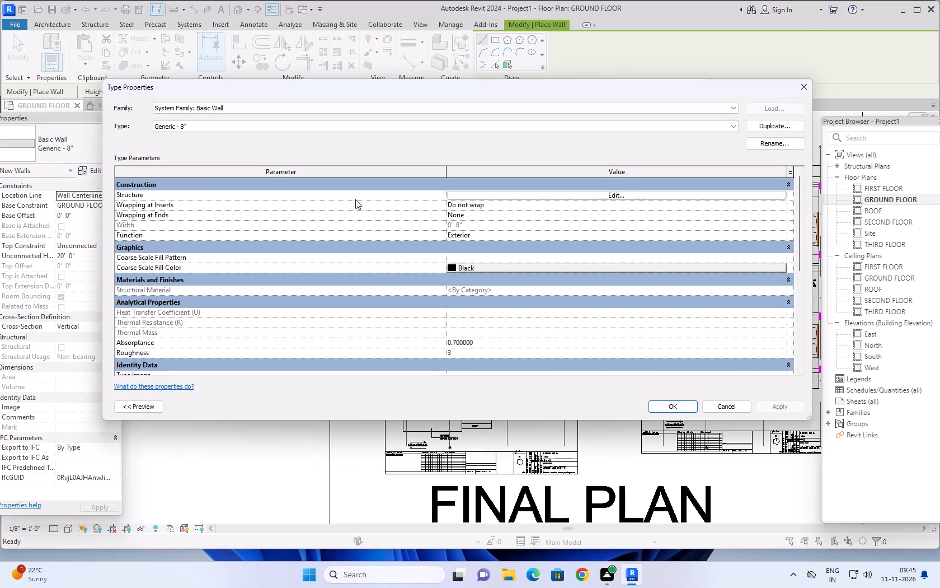
click(798, 124)
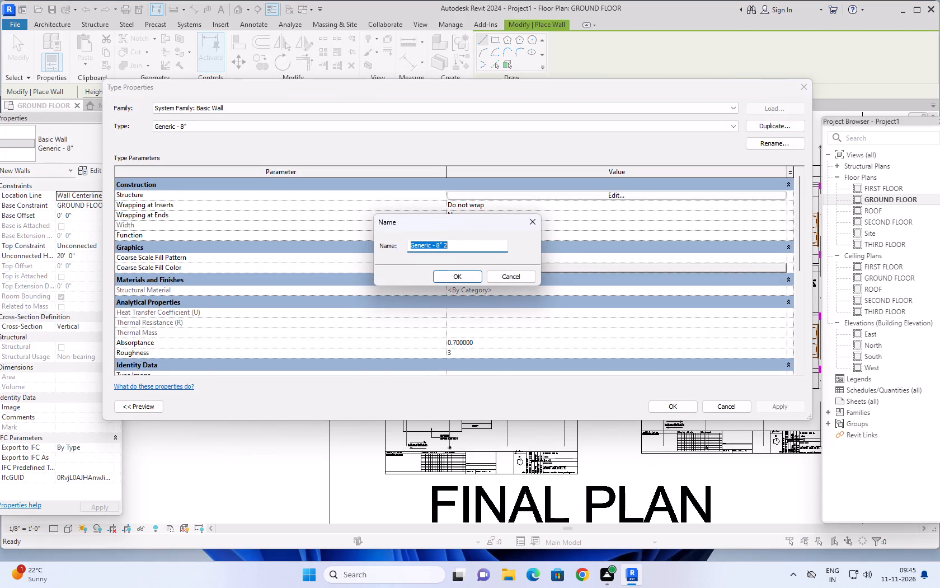
text(9")
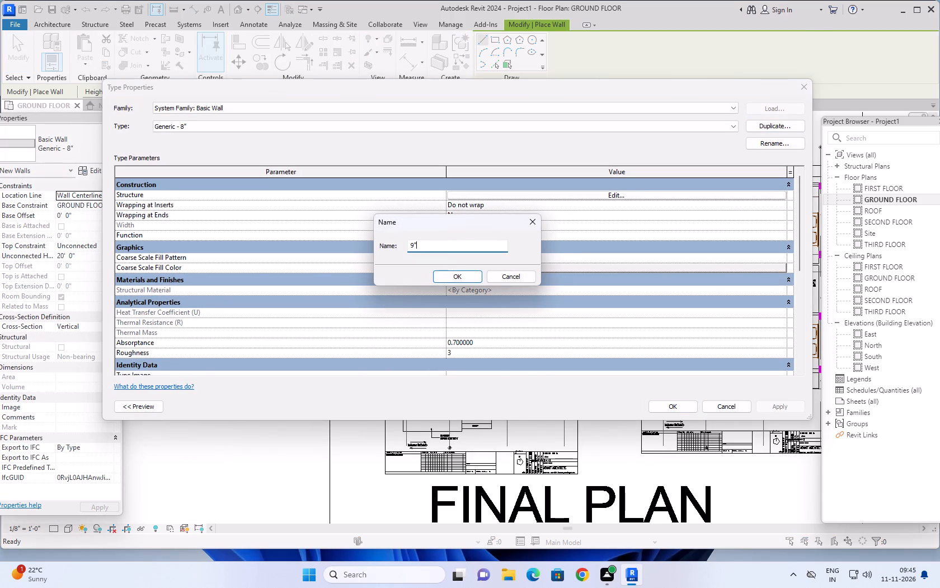
key(Return)
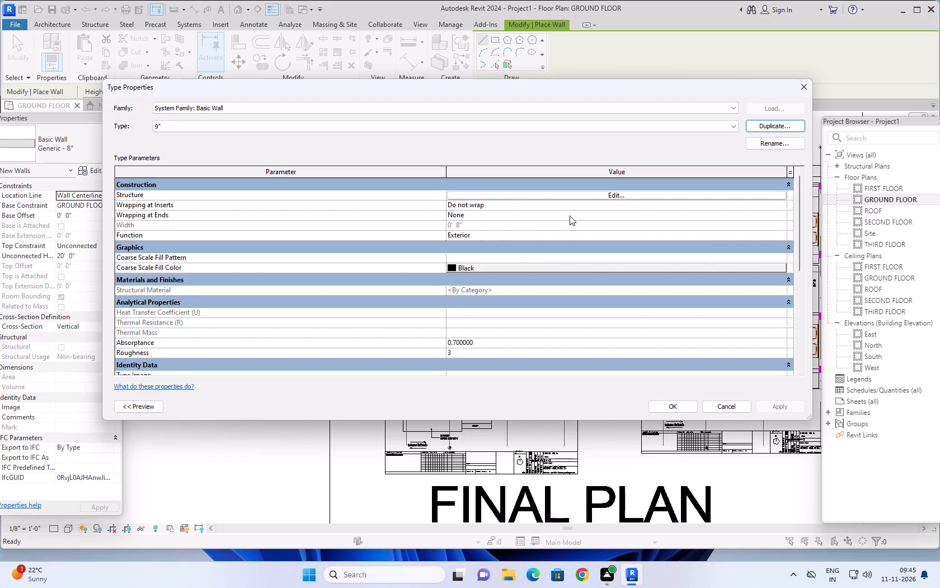
Set the thickness of the 9" wall type's Structure [1] layer to 9".
click(603, 194)
click(469, 197)
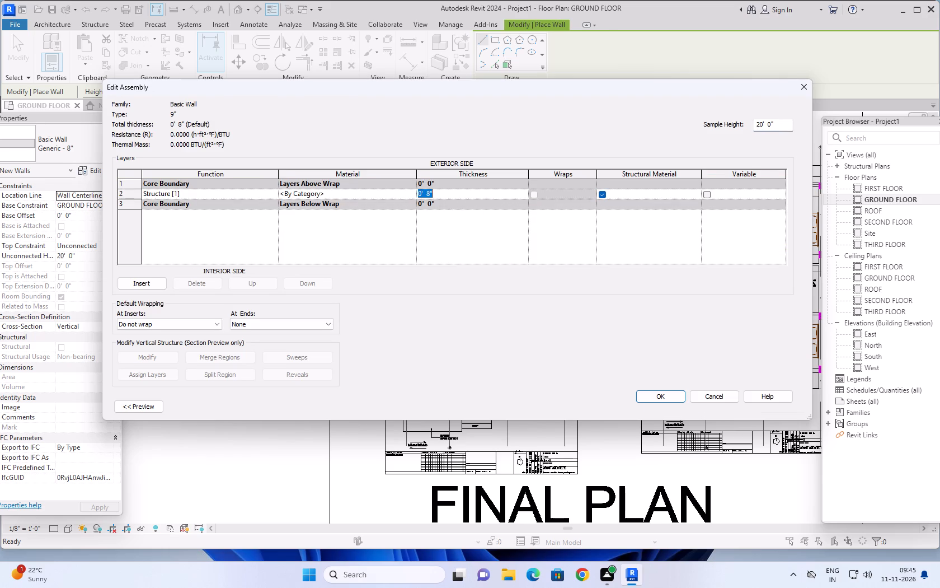
text(9")
key(Return)
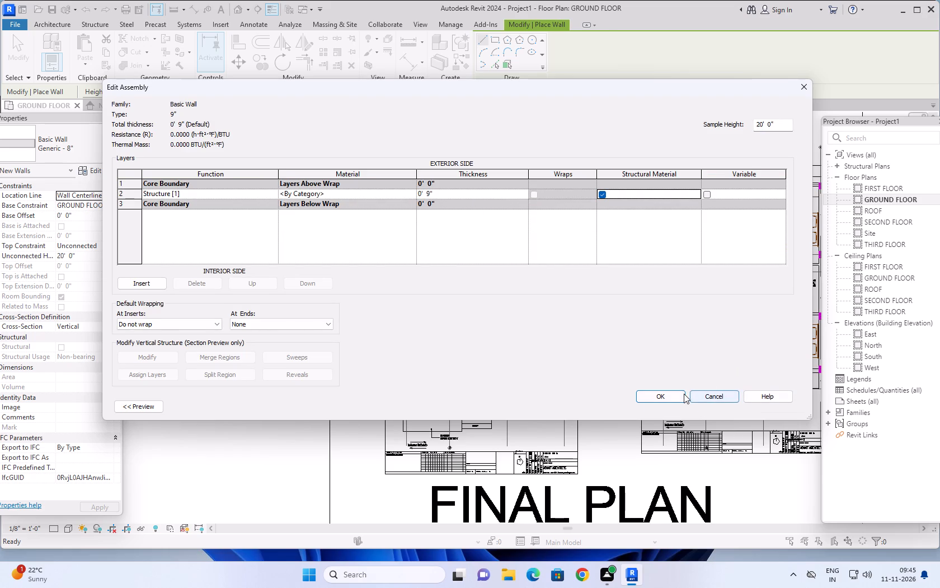
click(682, 394)
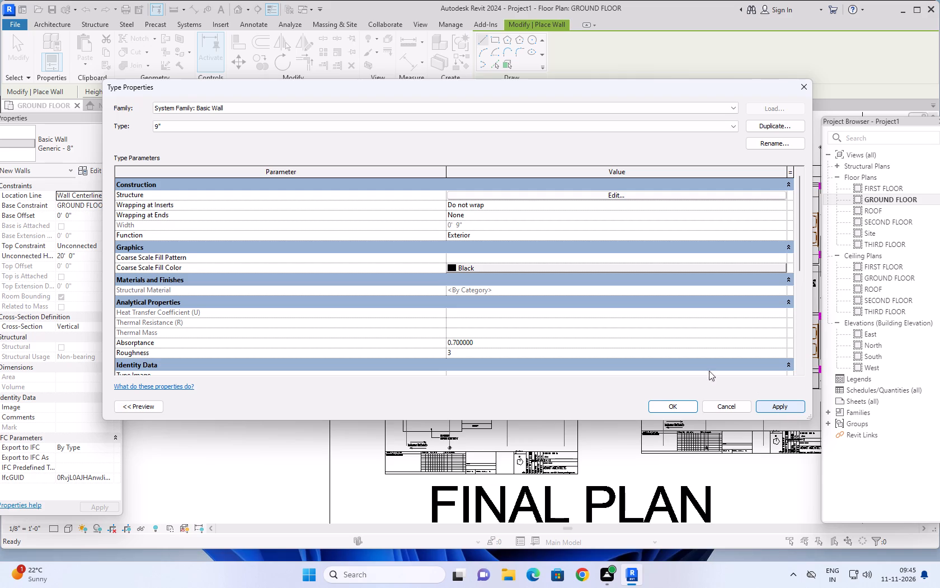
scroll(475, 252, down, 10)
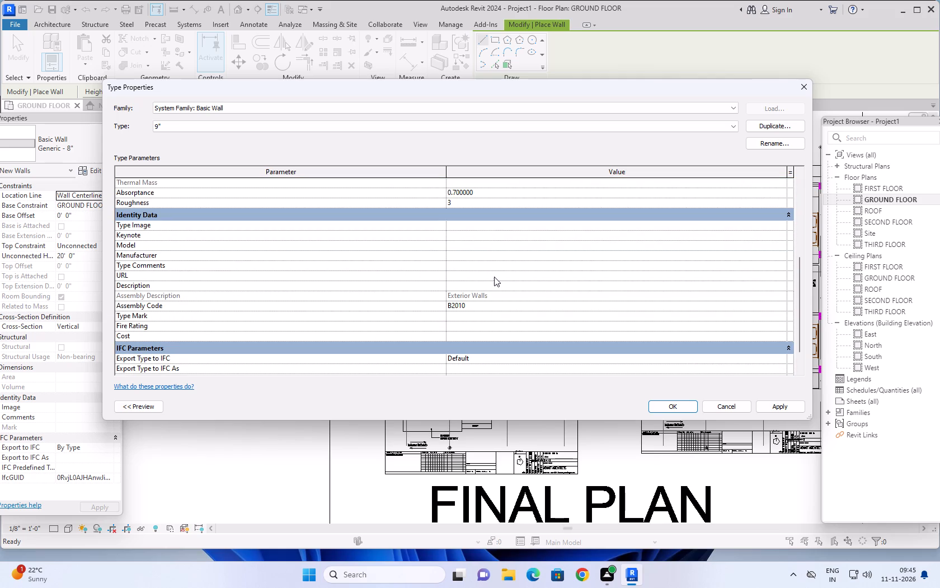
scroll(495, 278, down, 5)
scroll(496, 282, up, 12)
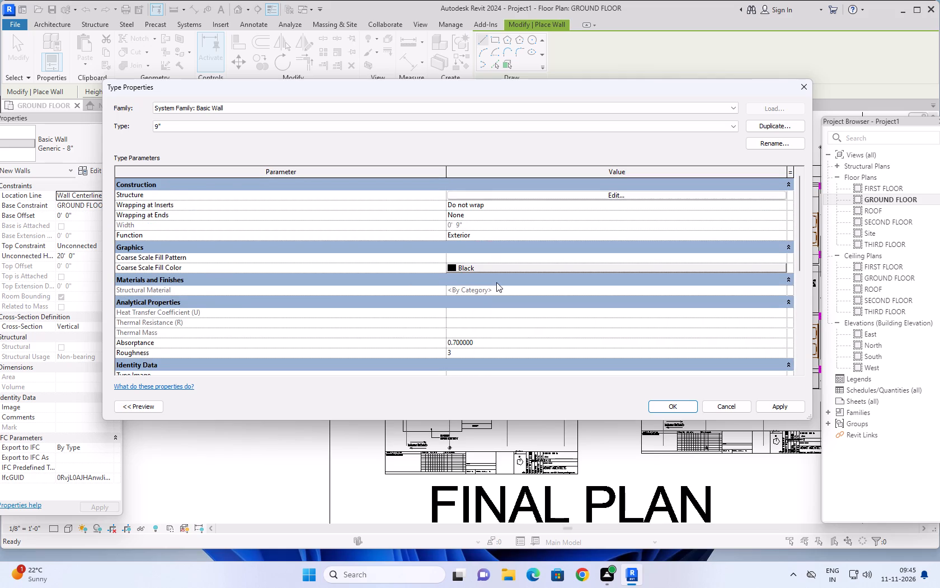
Look through the 9" wall type's parameters, apply the type's settings and finish editing the type.
scroll(499, 285, up, 3)
scroll(499, 285, down, 9)
click(777, 408)
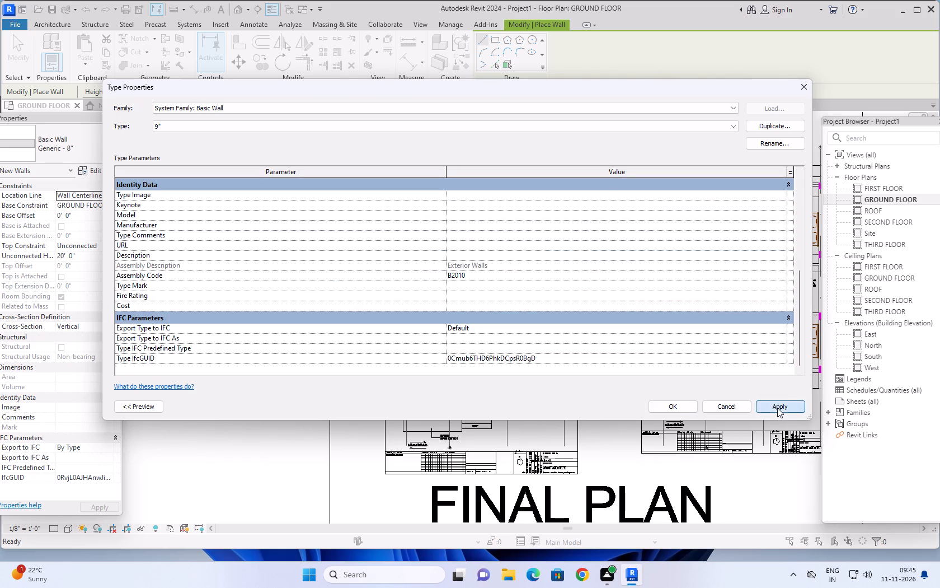
click(675, 405)
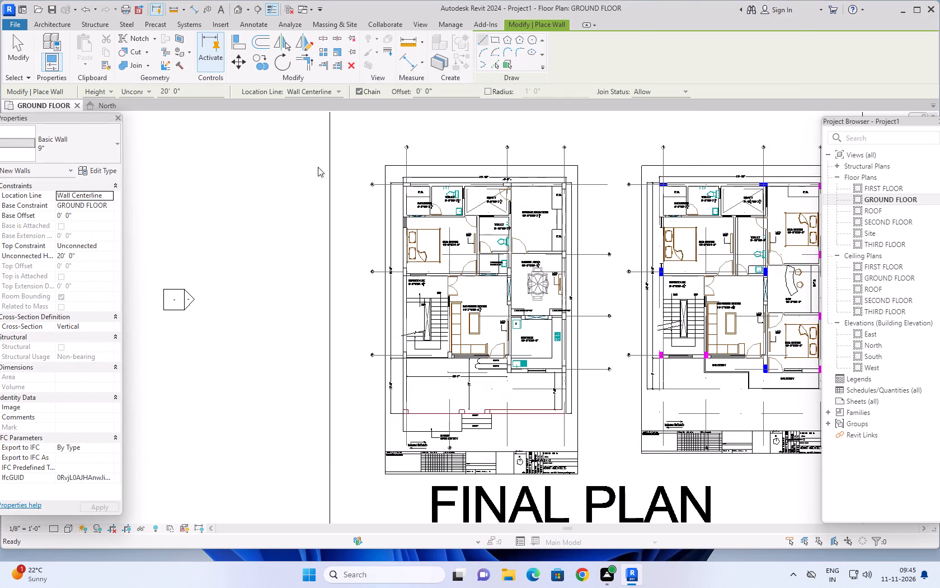
Set the new walls' top constraint to Up to level: FIRST FLOOR, top offset to -6" and location line to Finish Face: Exterior.
scroll(369, 175, up, 3)
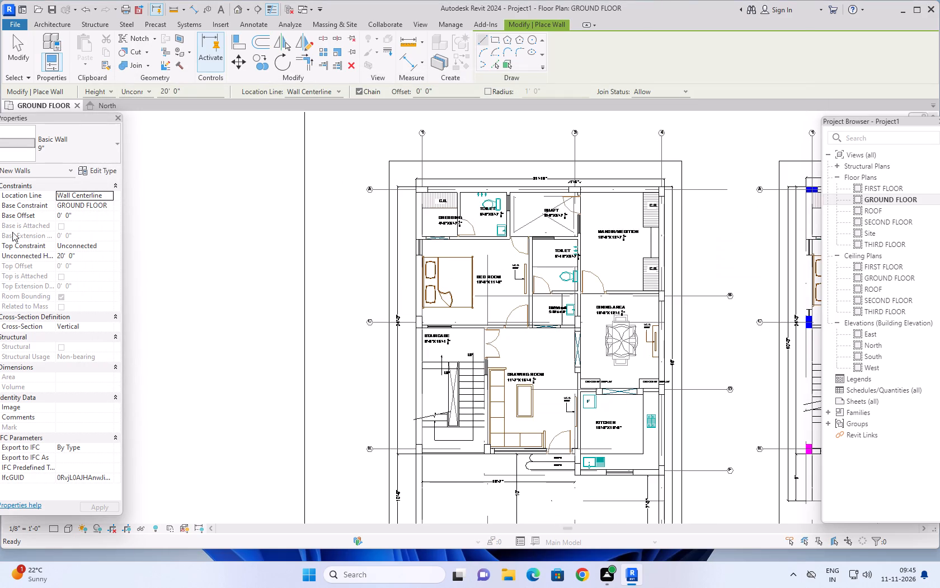
click(101, 244)
click(111, 245)
click(93, 269)
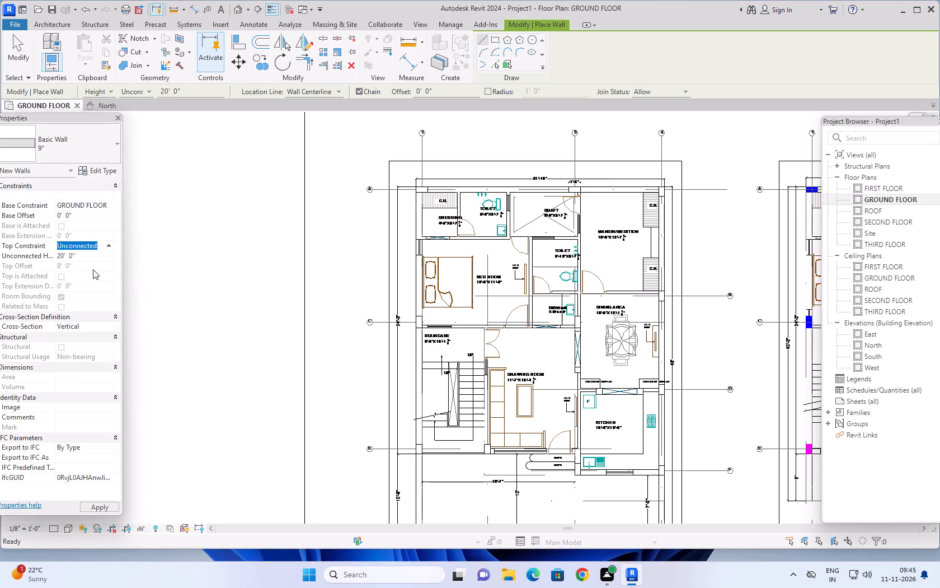
click(91, 266)
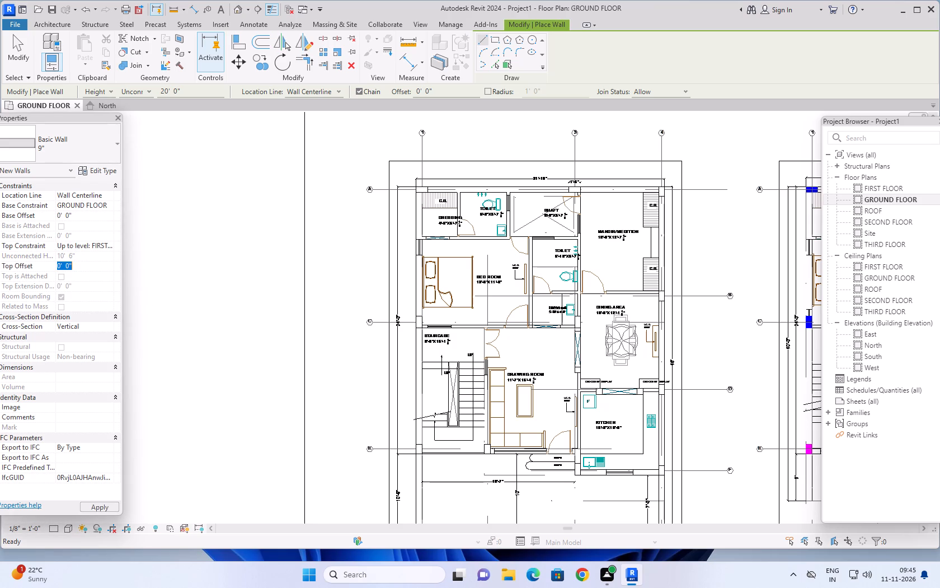
text(-6)
key(shift+quotedbl)
key(Return)
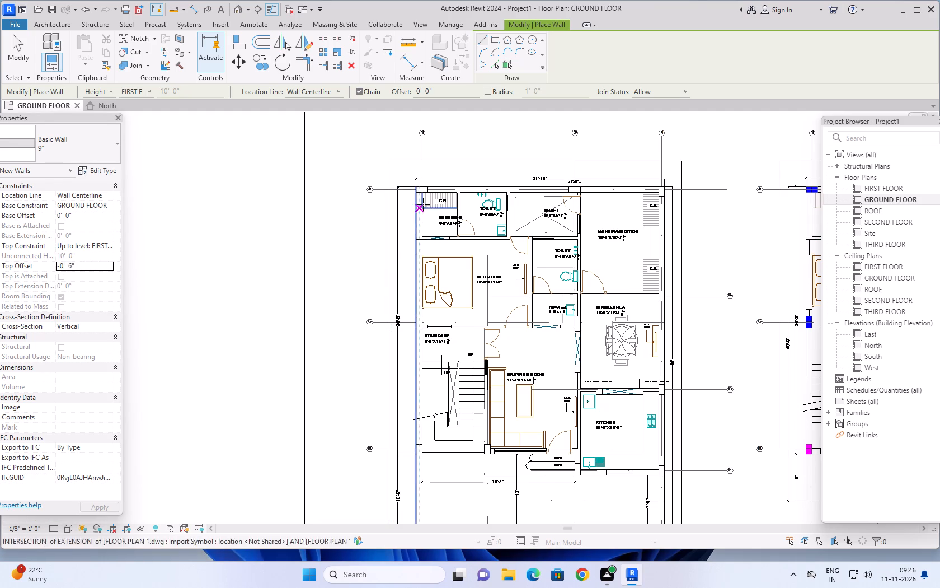
scroll(413, 195, up, 9)
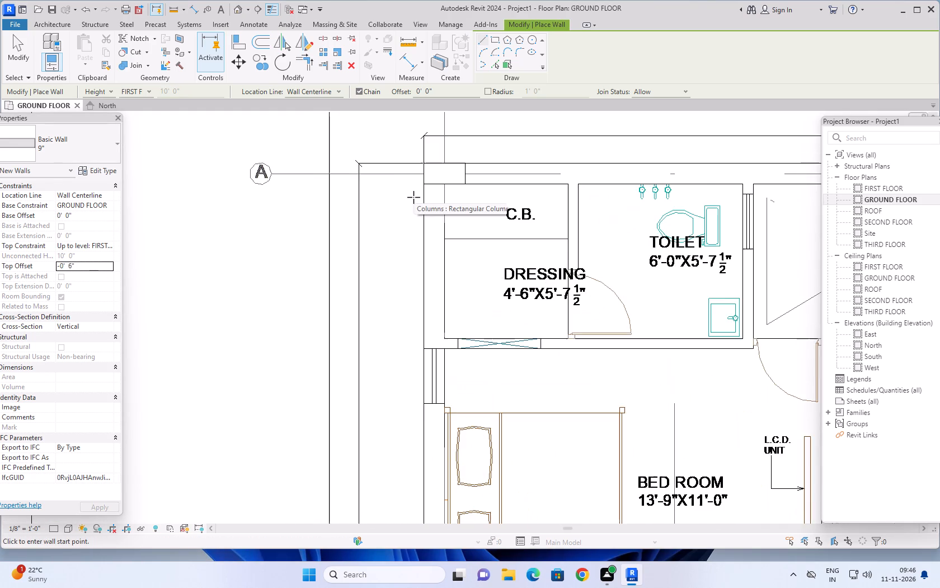
scroll(413, 197, up, 2)
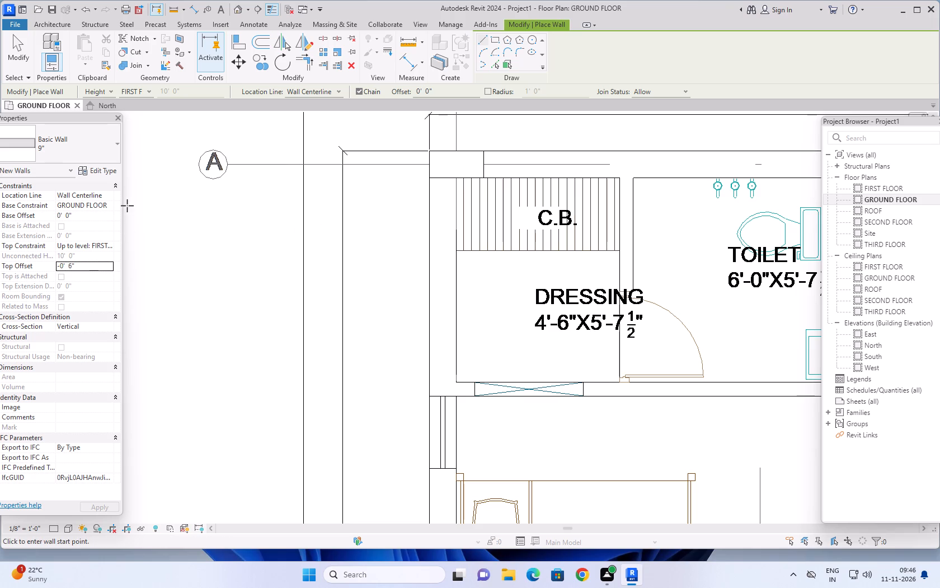
click(108, 194)
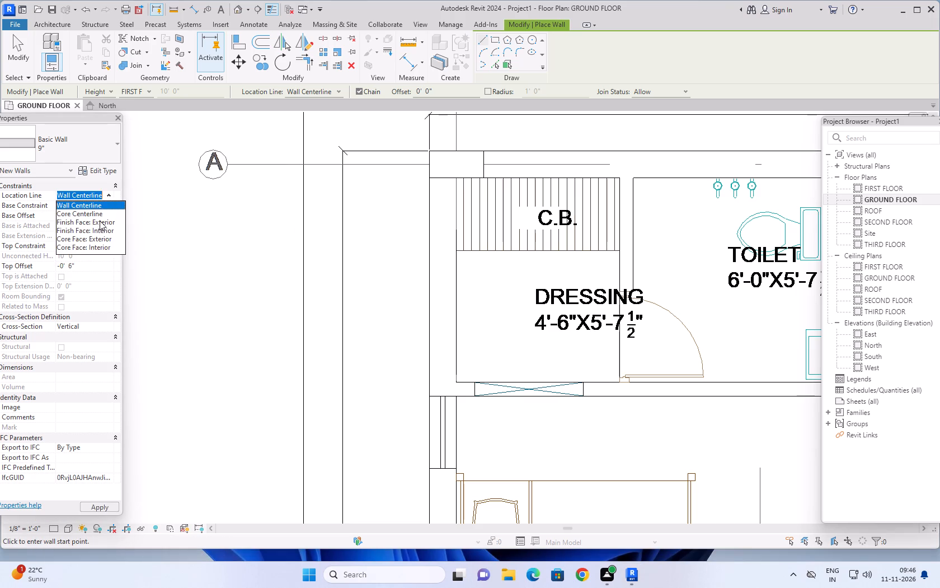
click(100, 221)
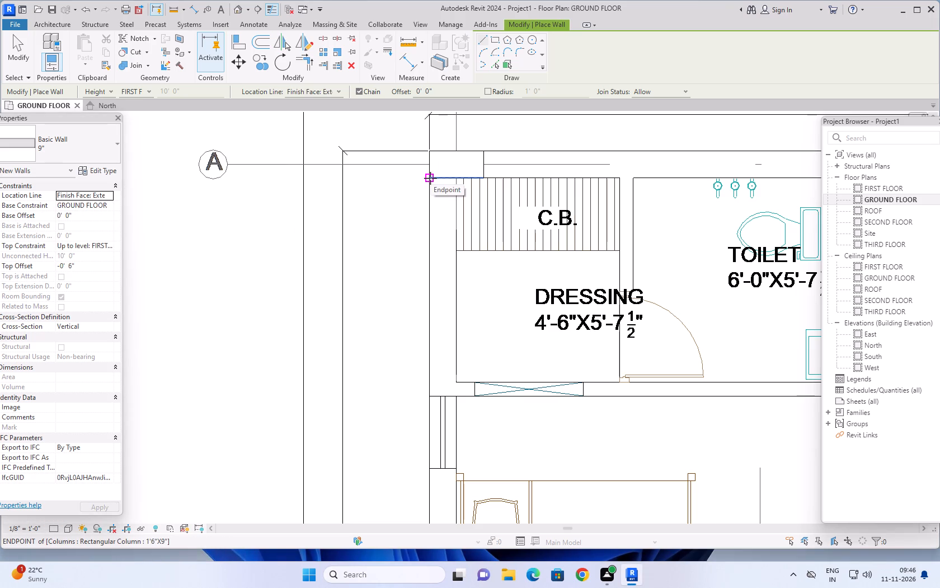
Draw a 9" wall about 15' 10 1/2" long along grid 1 between the columns at grids A and C, flipped inward.
click(430, 178)
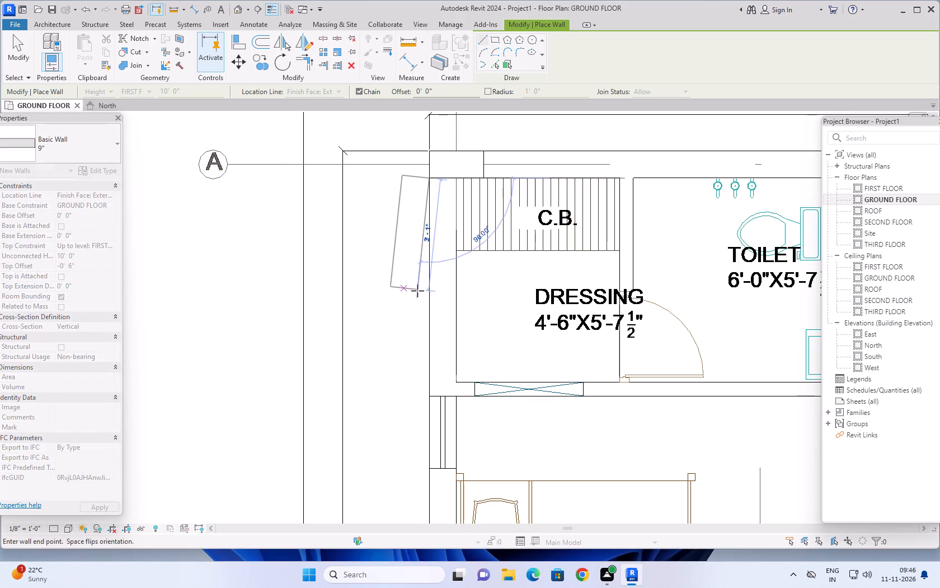
scroll(424, 336, down, 3)
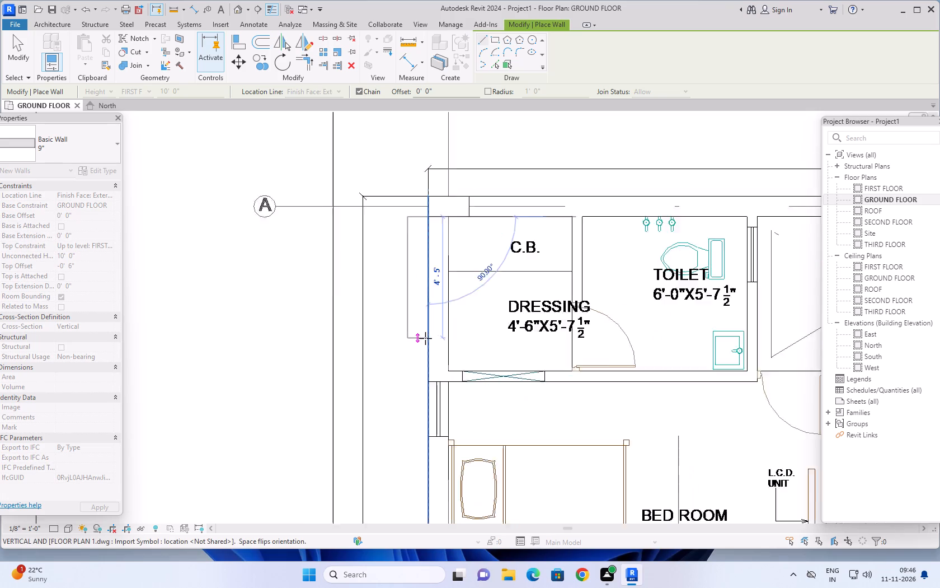
scroll(426, 339, down, 8)
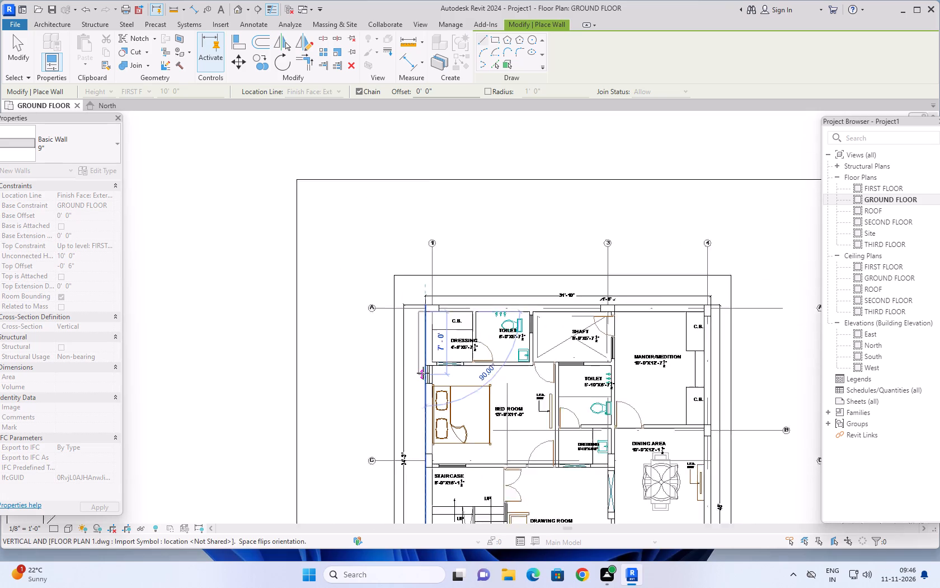
middle_drag(424, 373, 423, 327)
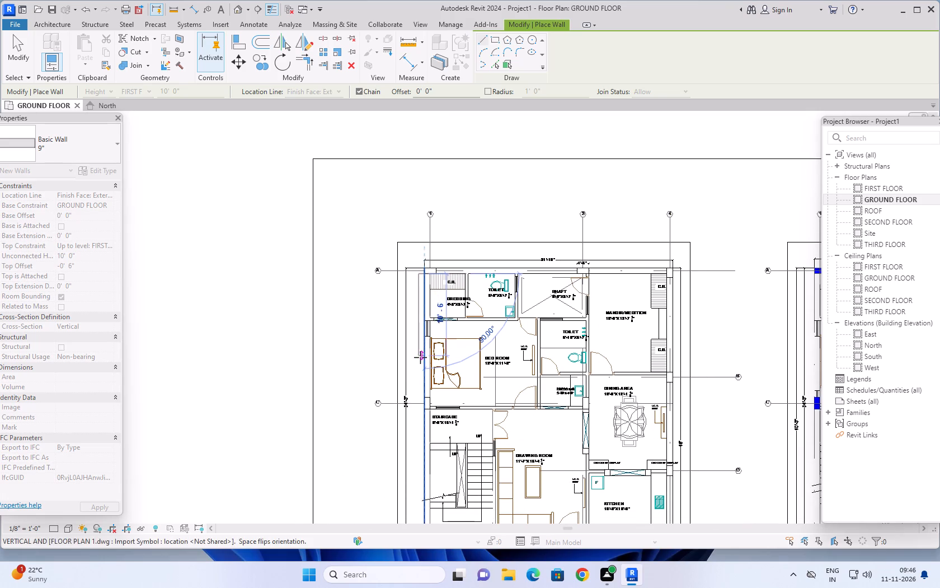
scroll(419, 364, up, 5)
key(space)
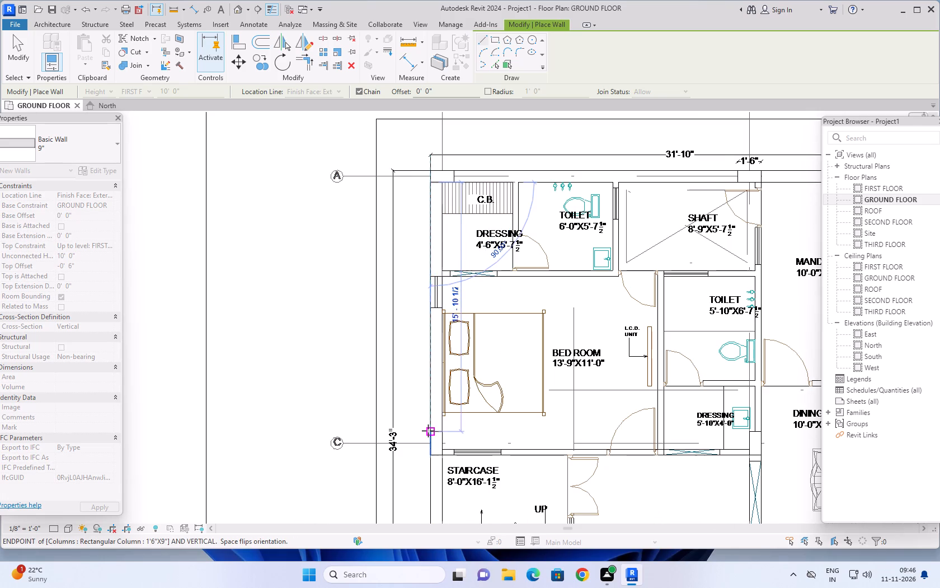
scroll(428, 431, up, 6)
click(436, 432)
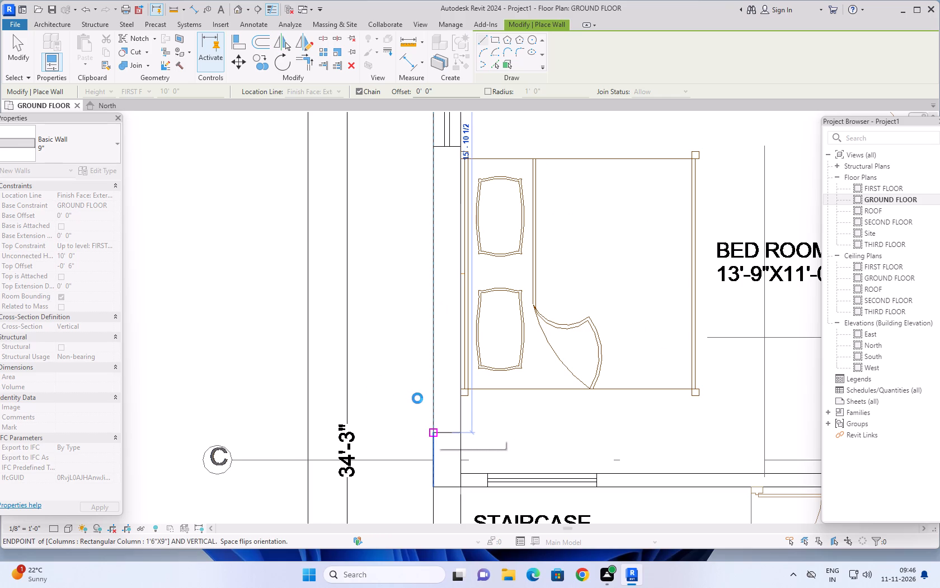
scroll(412, 405, down, 4)
middle_drag(413, 417, 409, 283)
key(Escape)
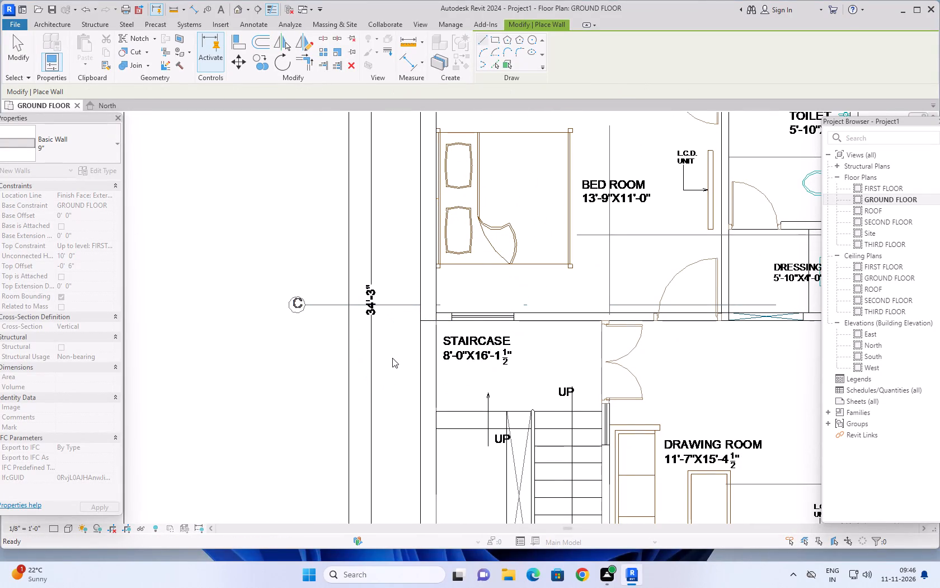
Draw a 9" wall about 14' 10 1/2" long beside the staircase between the grid 1 columns at C and E, flipped inward.
click(422, 323)
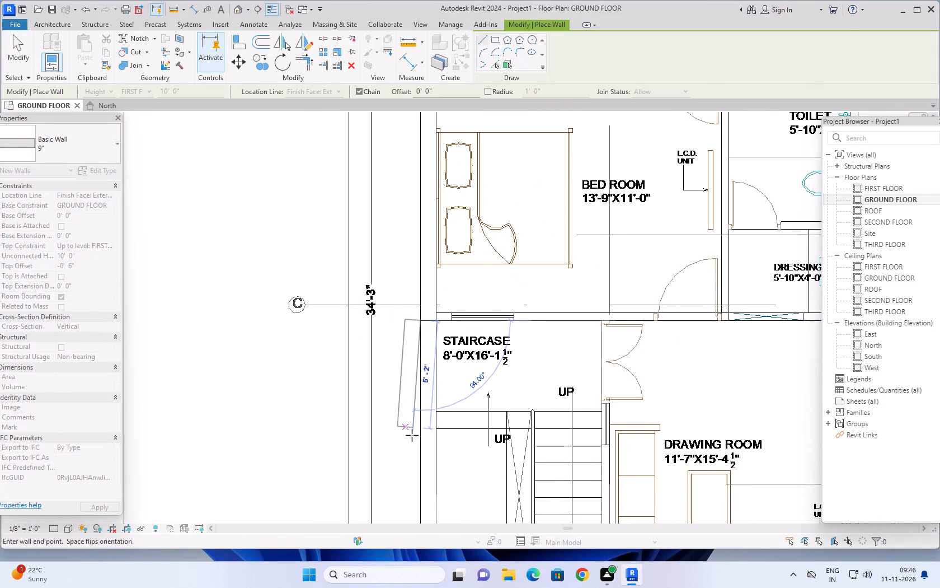
key(space)
scroll(417, 446, down, 3)
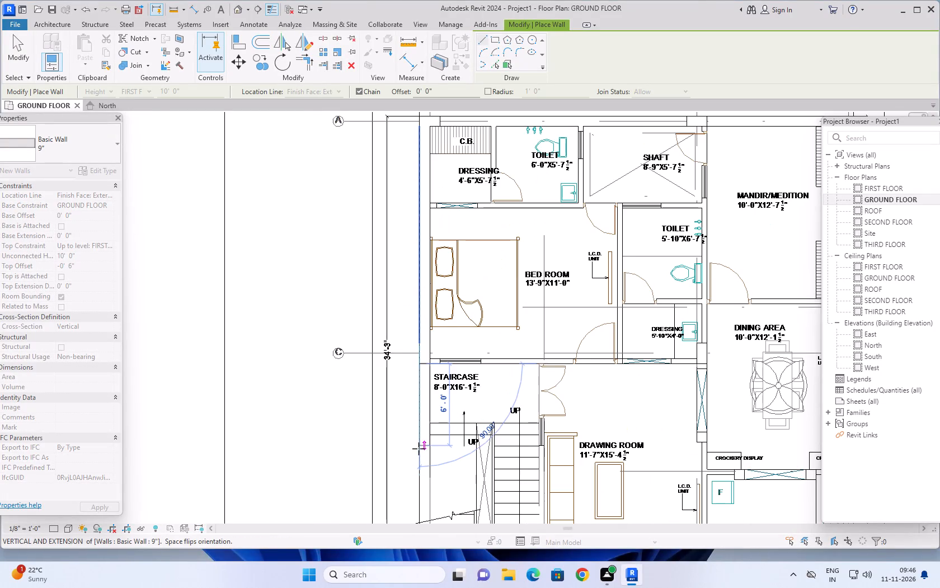
middle_drag(419, 449, 424, 271)
scroll(422, 375, up, 5)
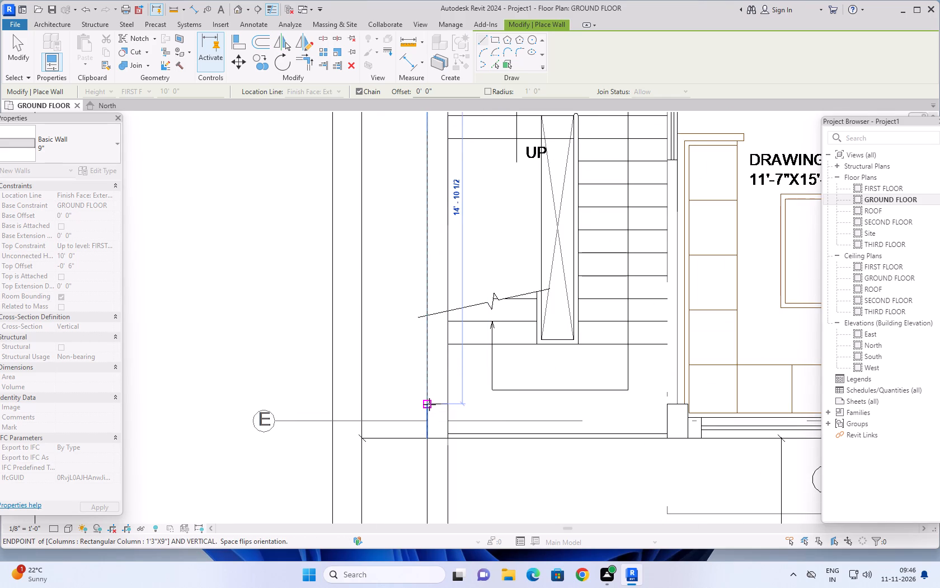
click(429, 404)
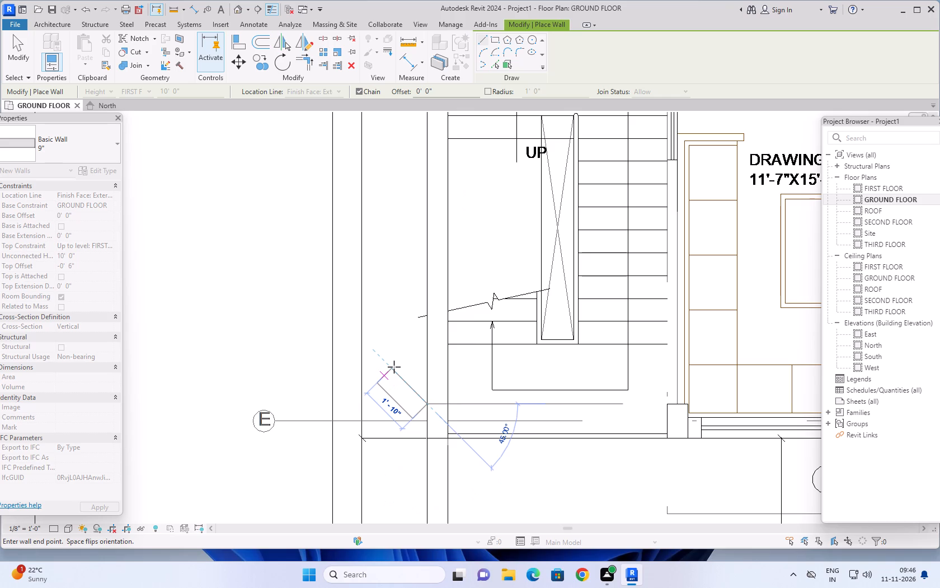
key(Escape)
Draw a 9" wall about 10' long from the column at grids E and 1 to the front boundary's red corner mark, flipped inward.
scroll(394, 367, down, 7)
middle_drag(396, 382, 387, 276)
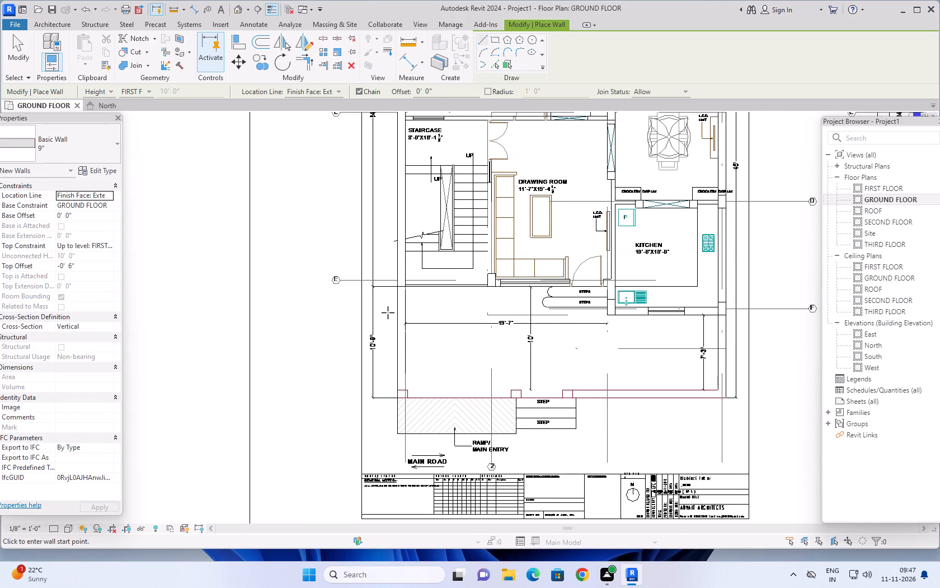
scroll(388, 314, up, 3)
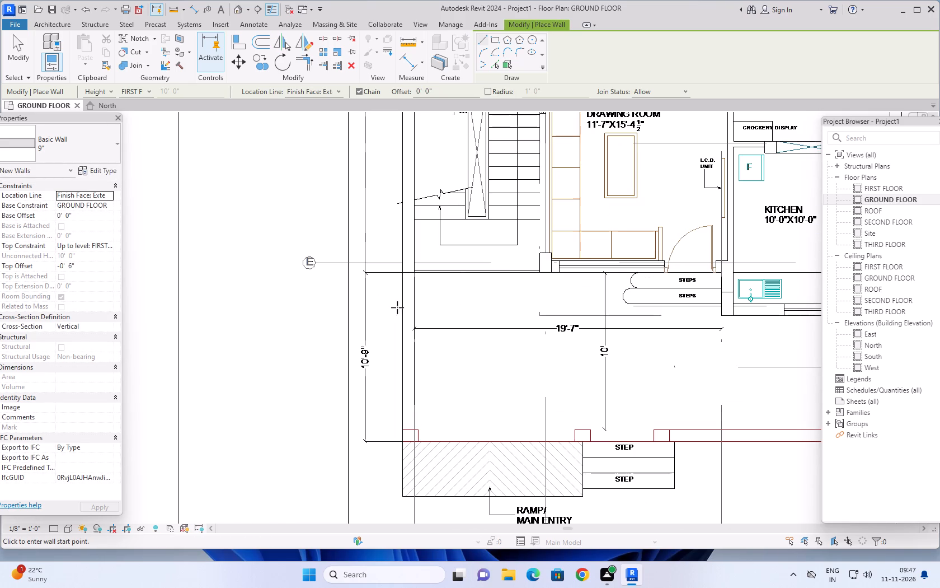
scroll(397, 296, up, 1)
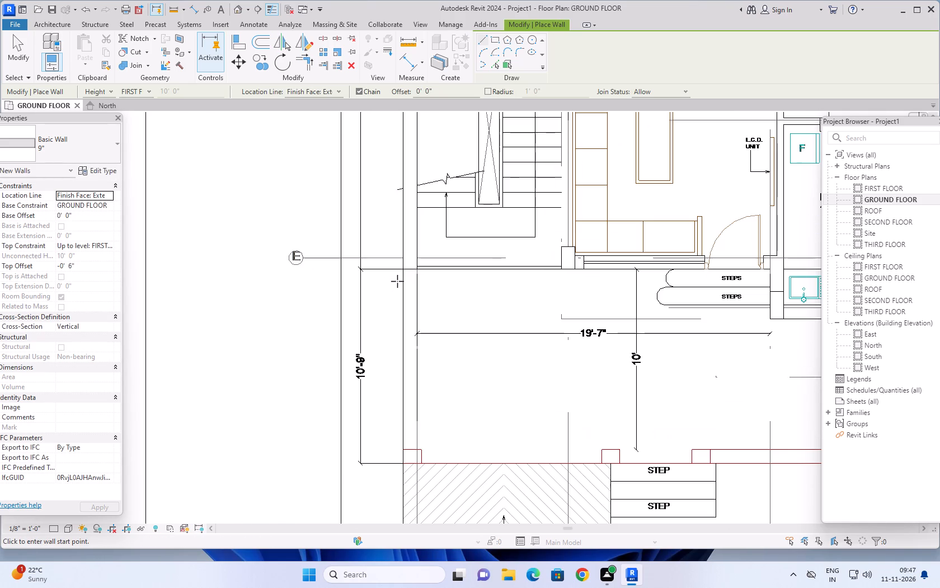
click(402, 270)
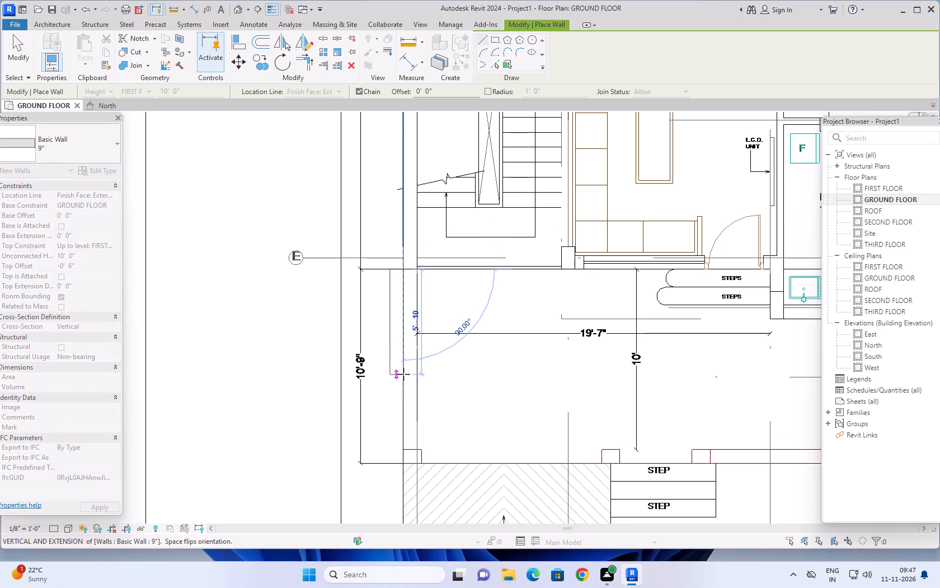
key(space)
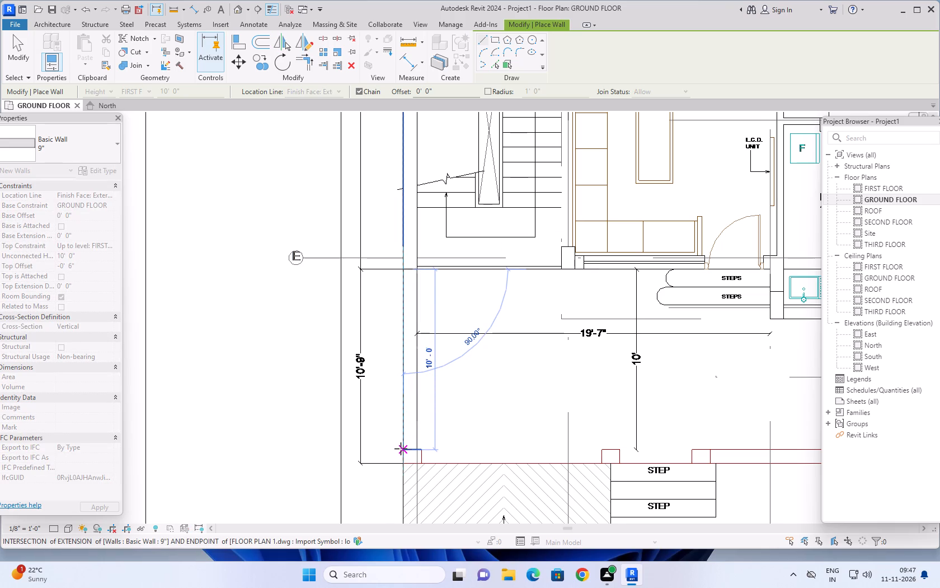
scroll(401, 452, up, 12)
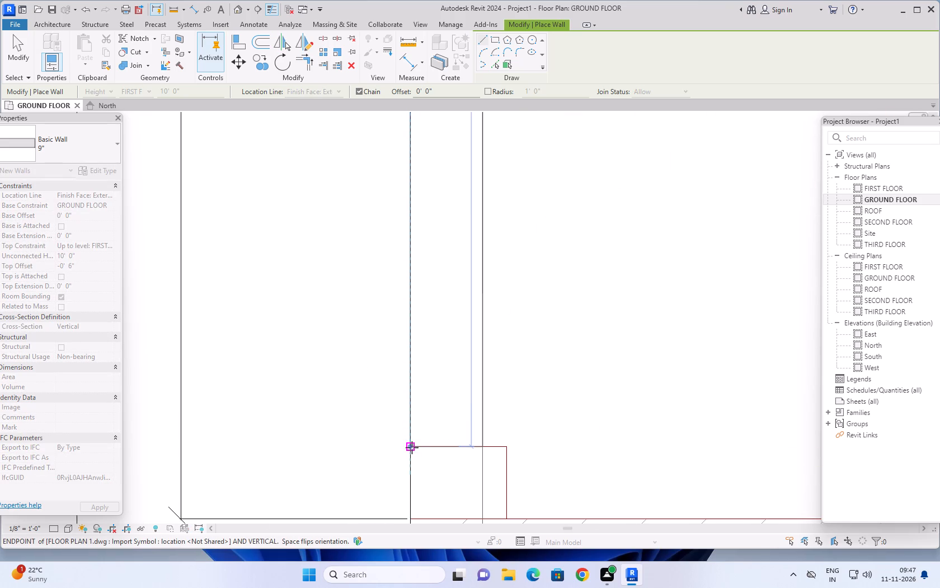
click(412, 447)
key(Escape)
Draw a 9" wall along grid A between the columns at grids 1 and 3, following their outer faces.
scroll(348, 360, down, 14)
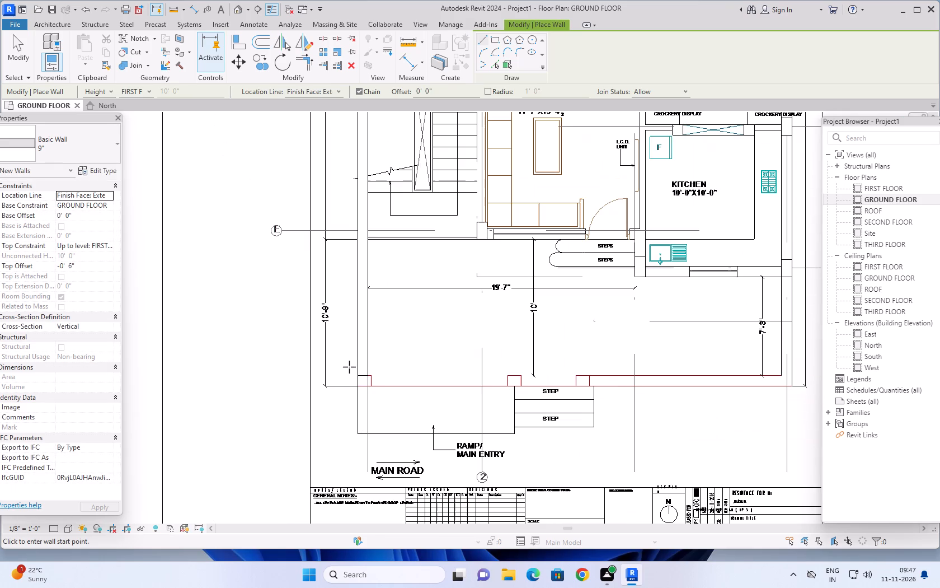
scroll(349, 367, down, 1)
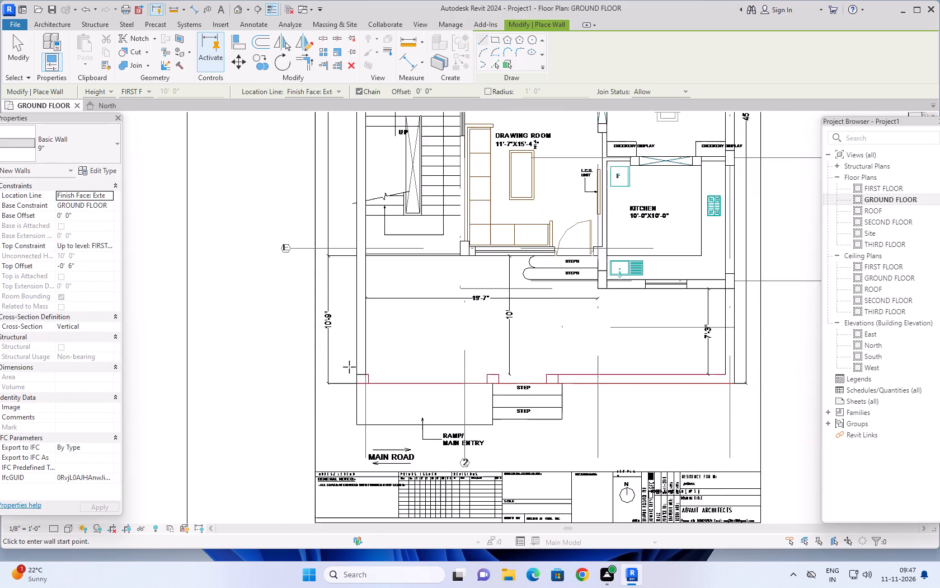
scroll(349, 367, down, 2)
scroll(455, 351, down, 2)
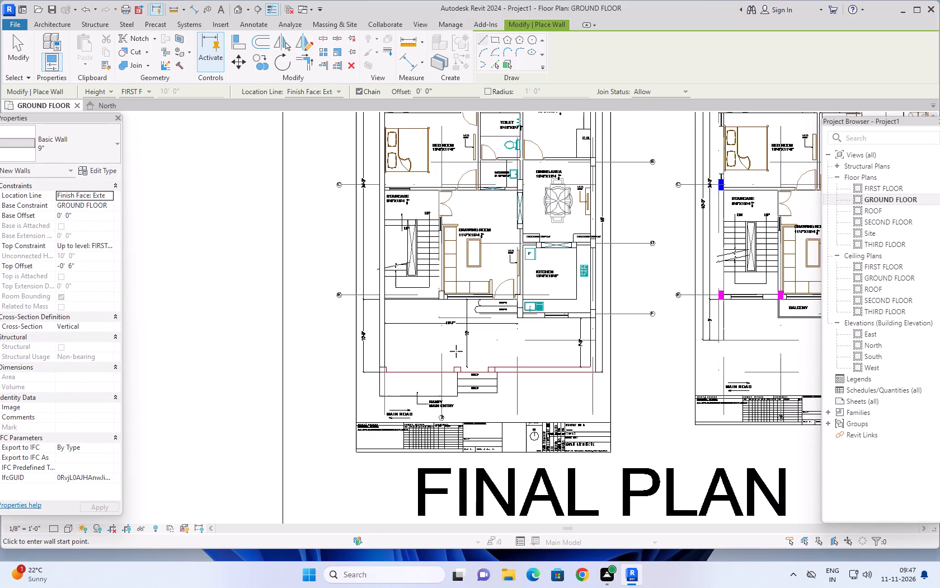
scroll(464, 352, down, 3)
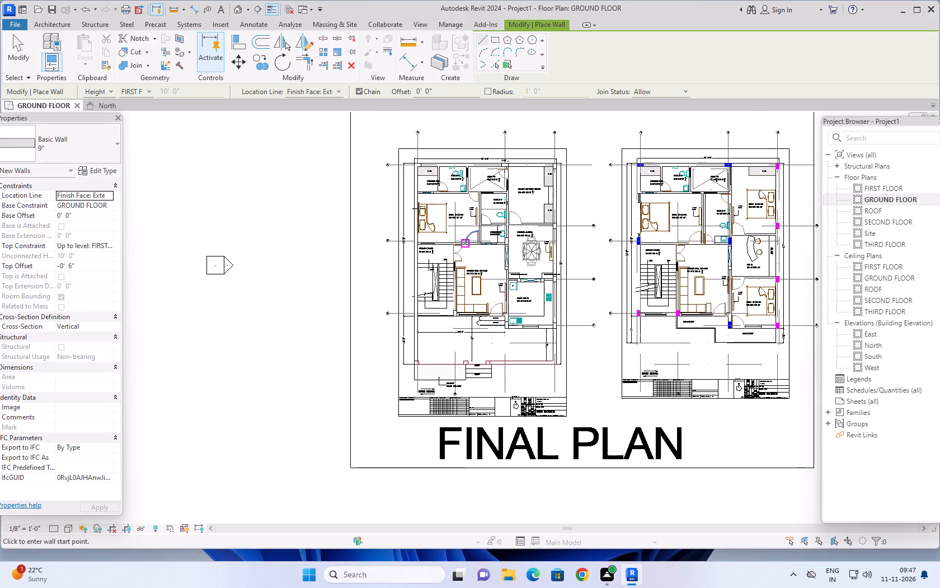
middle_drag(386, 142, 377, 258)
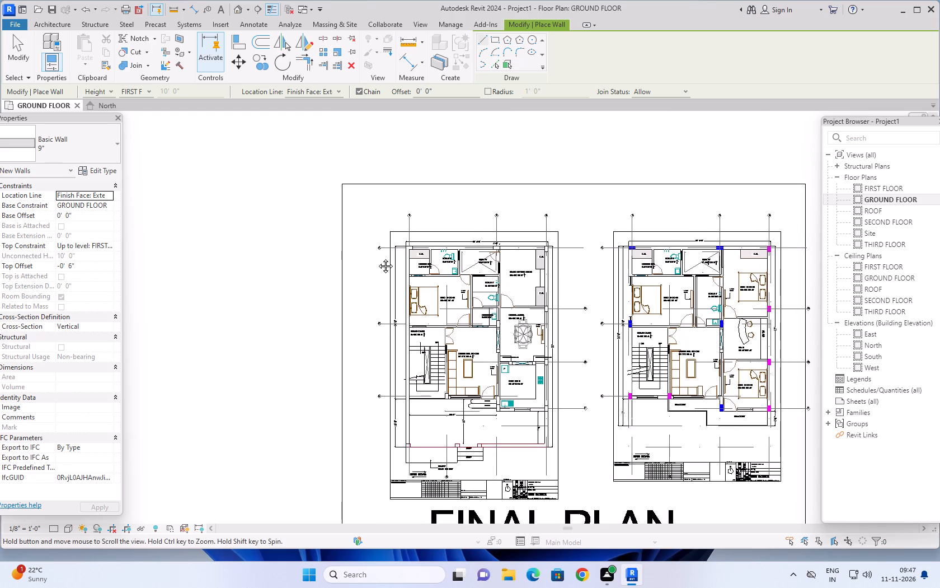
middle_drag(377, 258, 377, 275)
scroll(400, 270, up, 5)
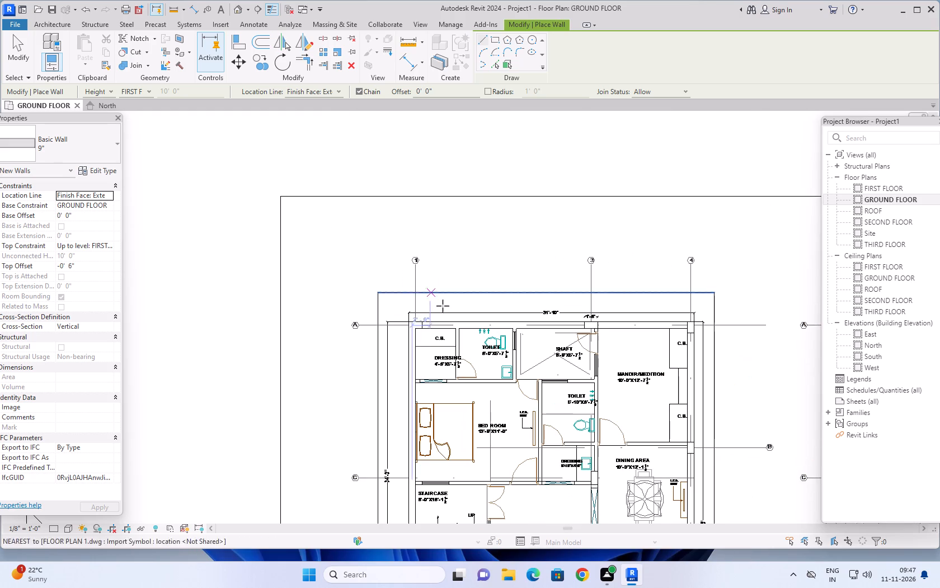
scroll(446, 309, up, 9)
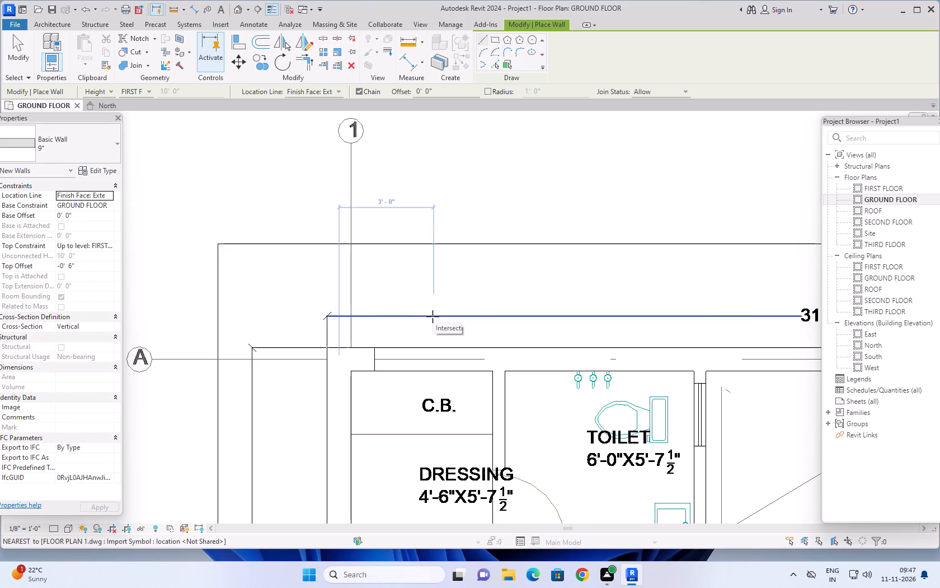
scroll(430, 319, up, 1)
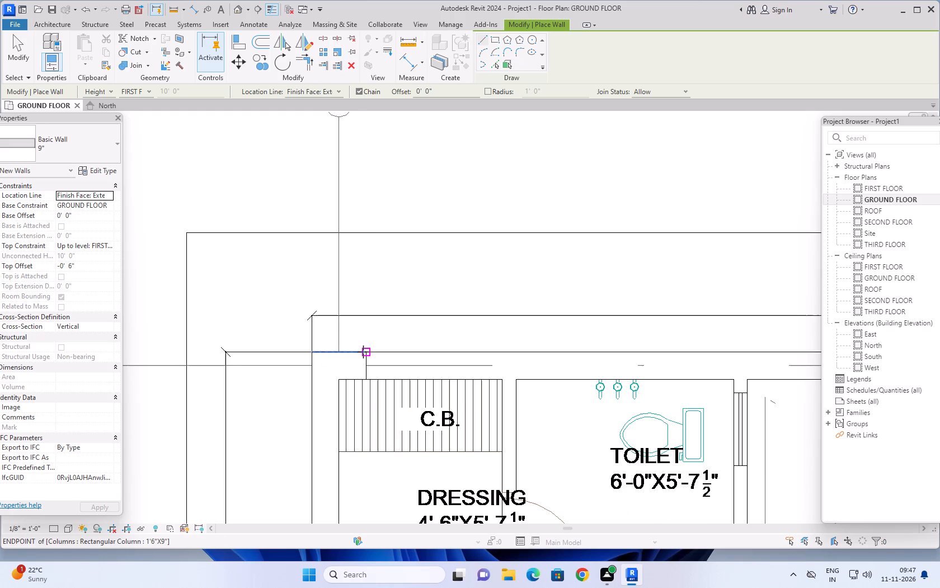
click(366, 353)
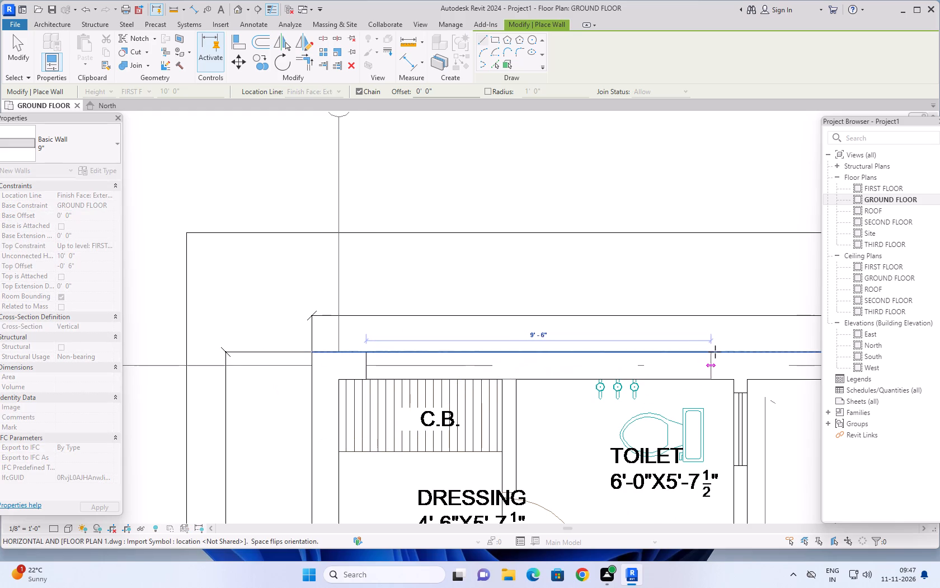
scroll(721, 349, down, 8)
middle_drag(725, 349, 699, 344)
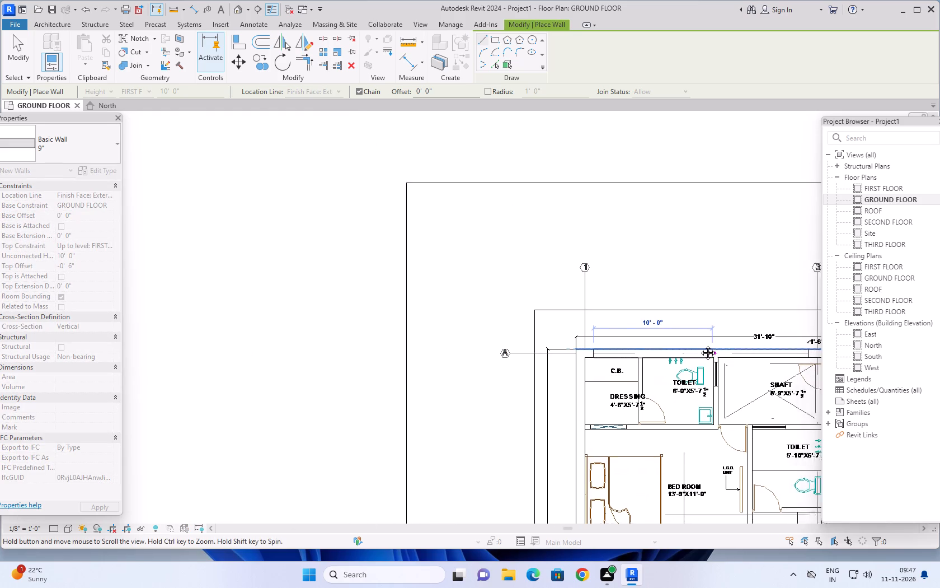
middle_drag(699, 344, 430, 332)
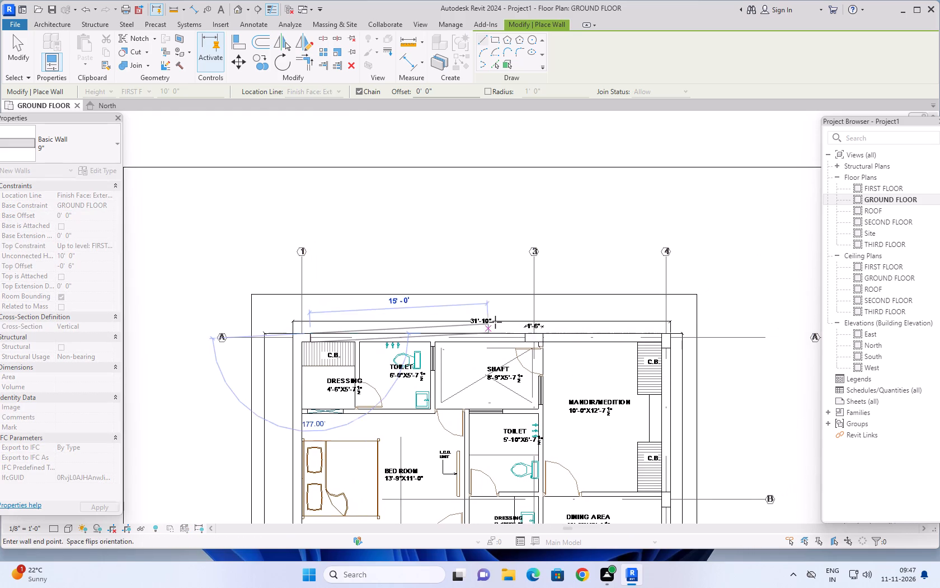
scroll(525, 337, up, 12)
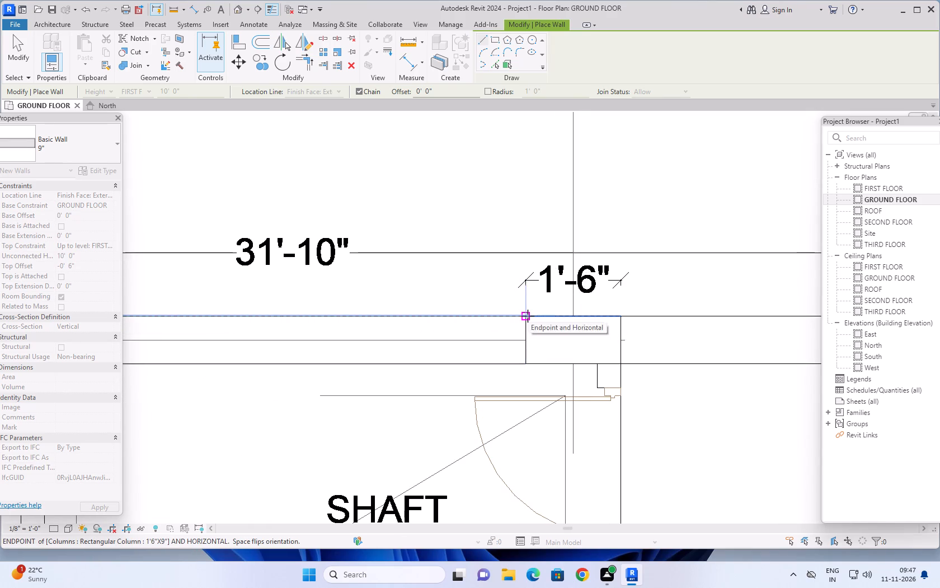
click(528, 316)
key(Escape)
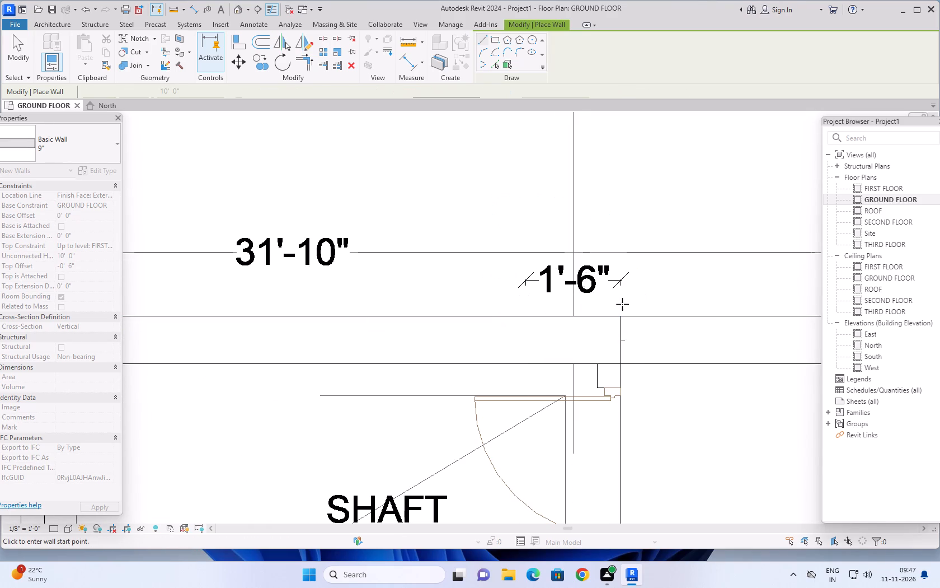
Draw a 9" wall about 10' long along grid A between the columns at grids 3 and 4, behind the Mandir room.
scroll(634, 307, down, 9)
scroll(648, 302, up, 1)
scroll(651, 298, down, 3)
middle_drag(651, 298, 560, 295)
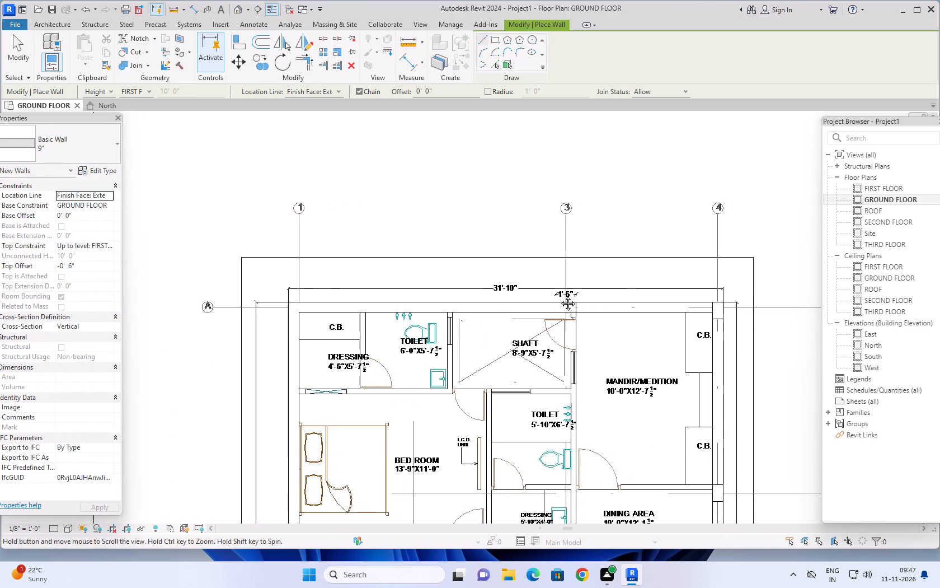
middle_drag(560, 295, 451, 293)
scroll(451, 293, up, 2)
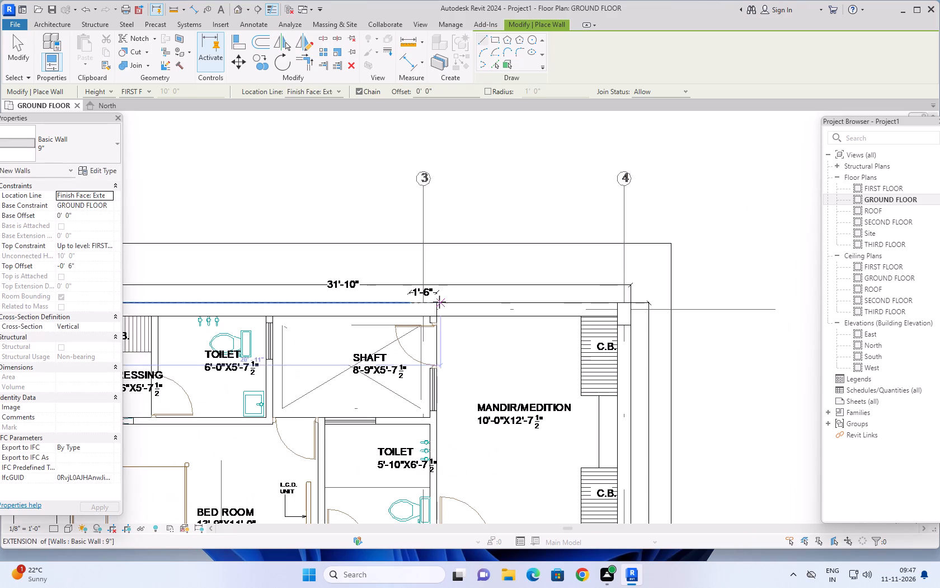
click(436, 304)
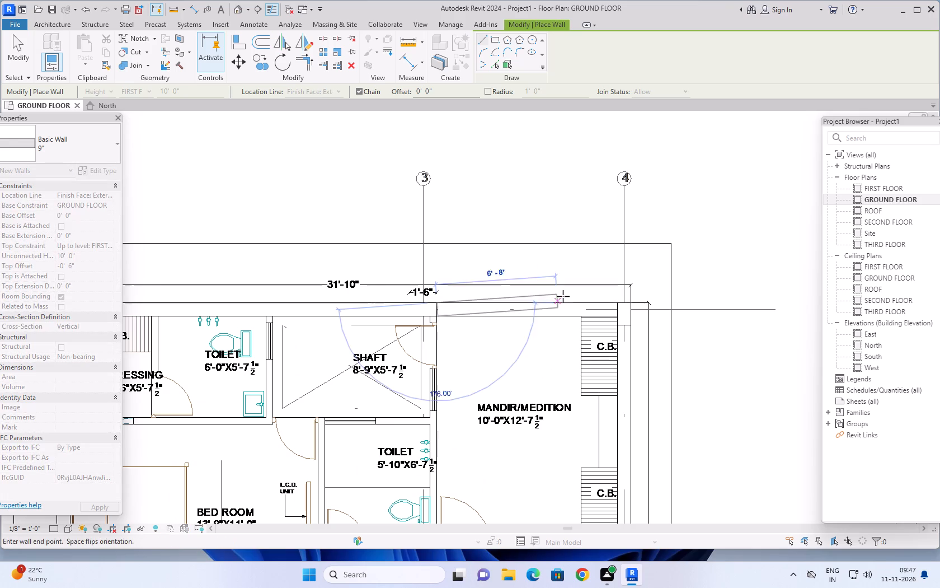
click(616, 304)
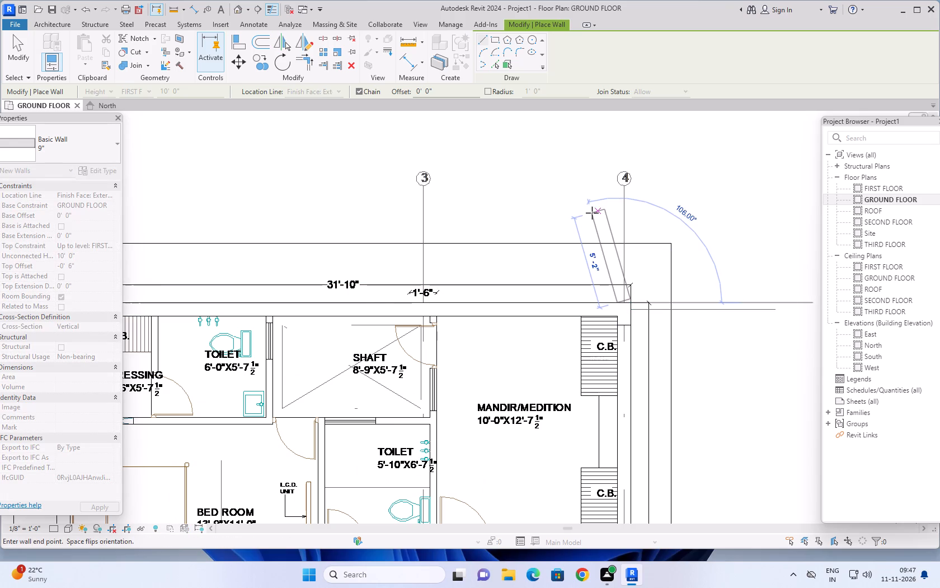
key(Escape)
Draw a 9" wall along grid 4 beside the Mandir room, between the columns at grids A and B.
scroll(628, 237, down, 2)
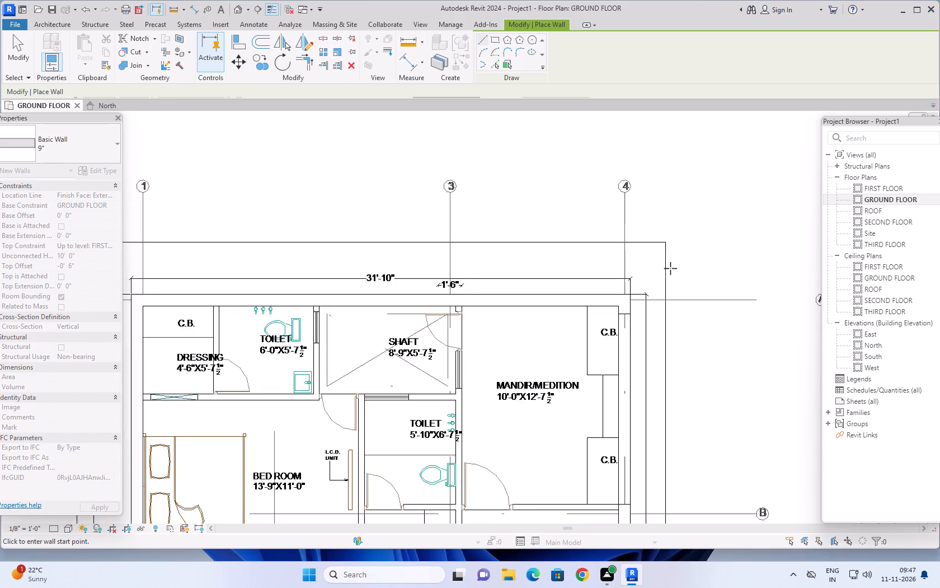
scroll(670, 268, down, 1)
middle_drag(698, 330, 604, 240)
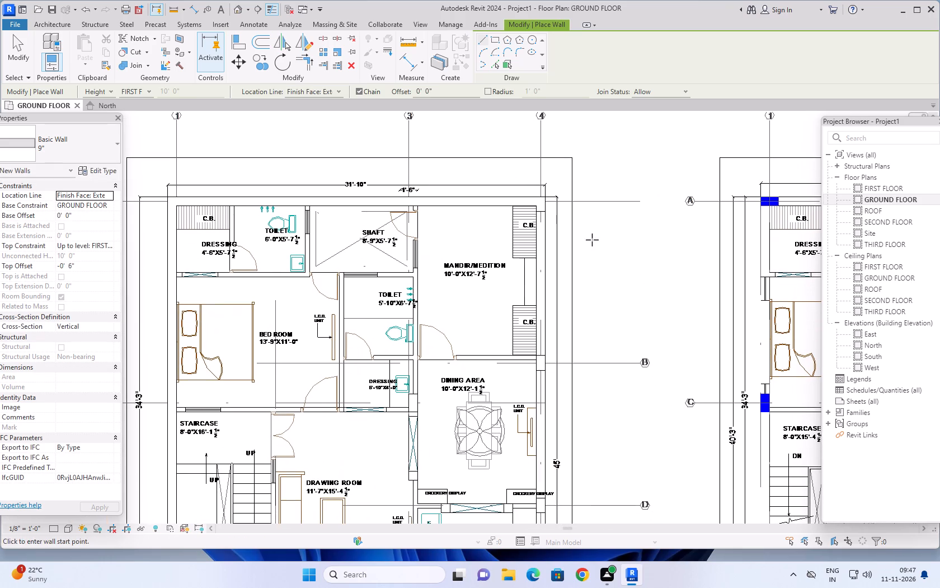
scroll(547, 216, up, 5)
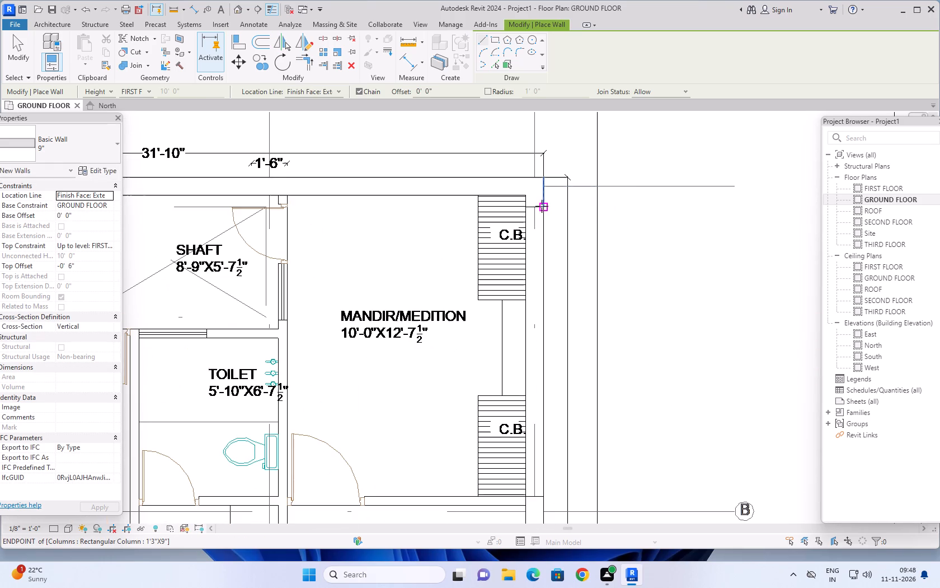
click(541, 207)
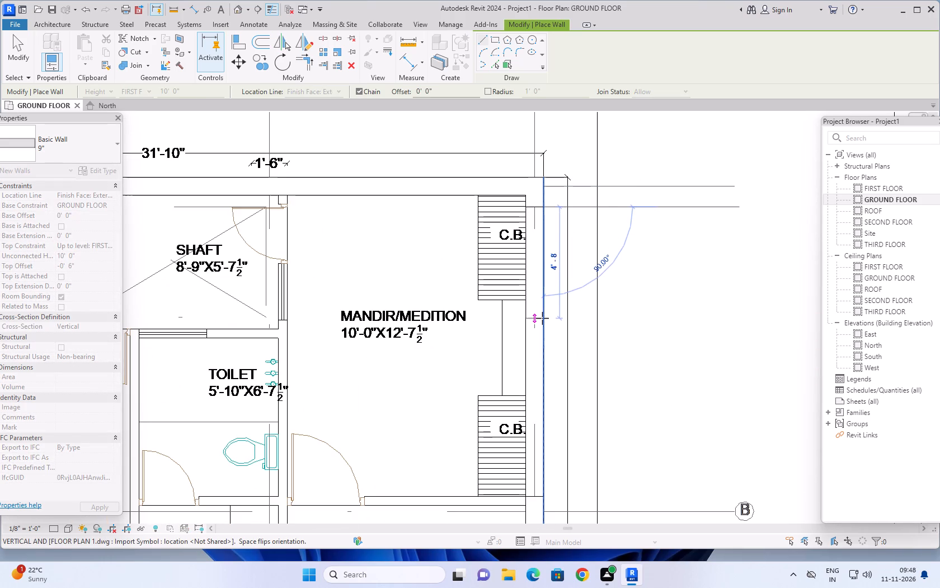
scroll(543, 324, down, 6)
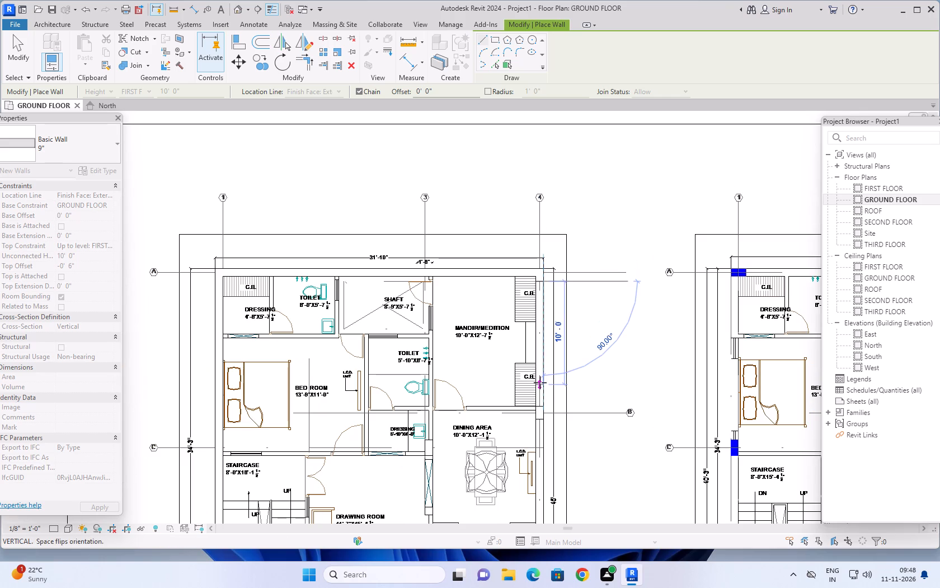
scroll(541, 408, up, 12)
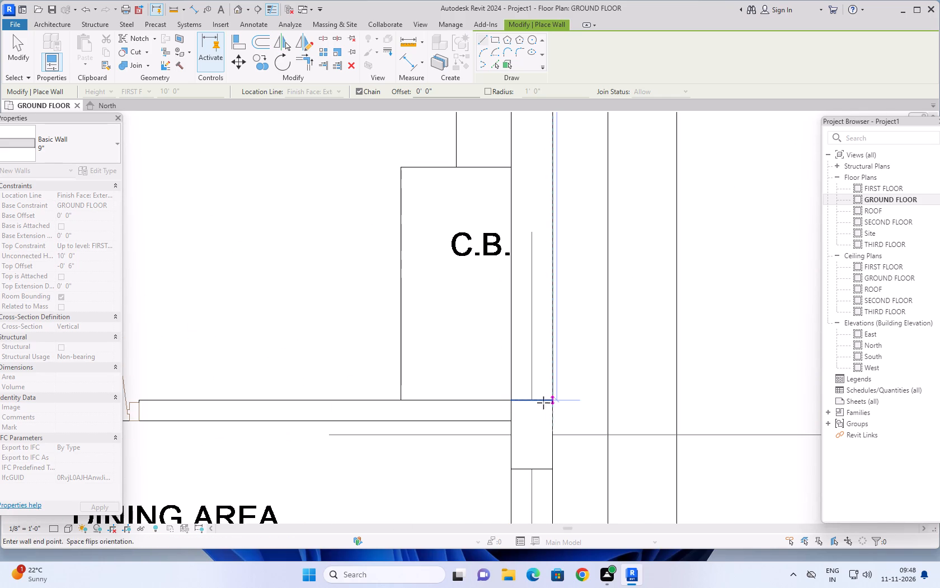
click(552, 398)
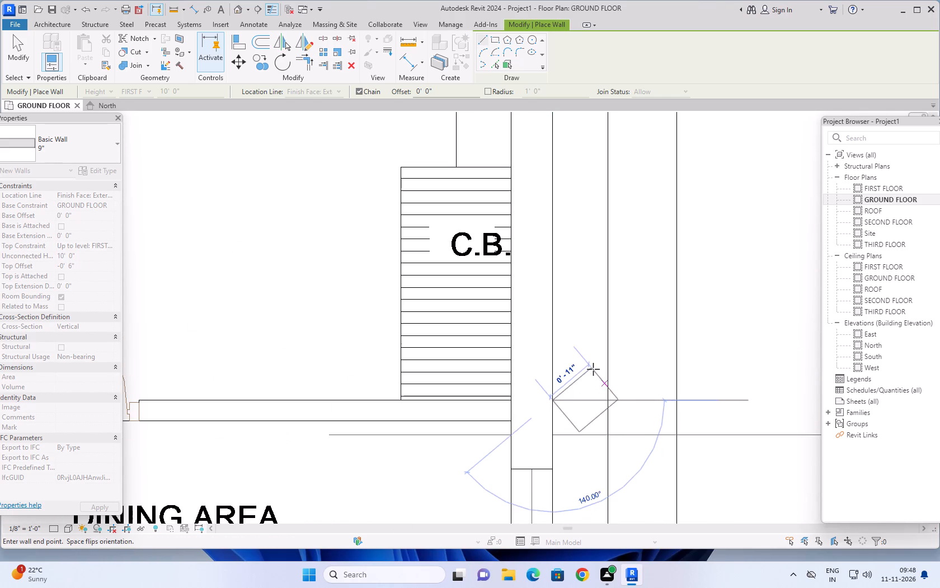
key(Escape)
Draw a 9" wall about 10' 9" long along grid 4 beside the dining area, between the columns at grids B and D.
scroll(593, 369, down, 9)
middle_drag(587, 427, 584, 423)
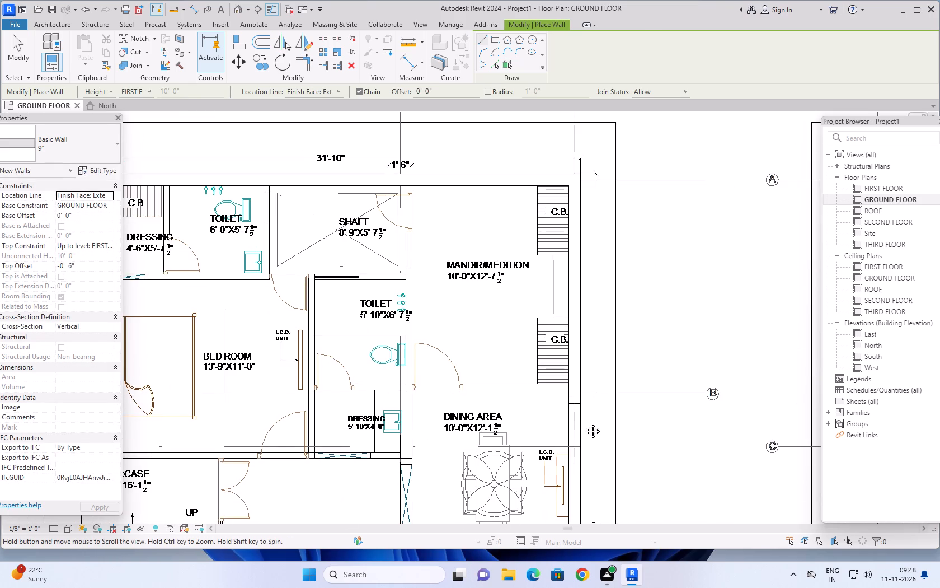
middle_drag(584, 423, 549, 265)
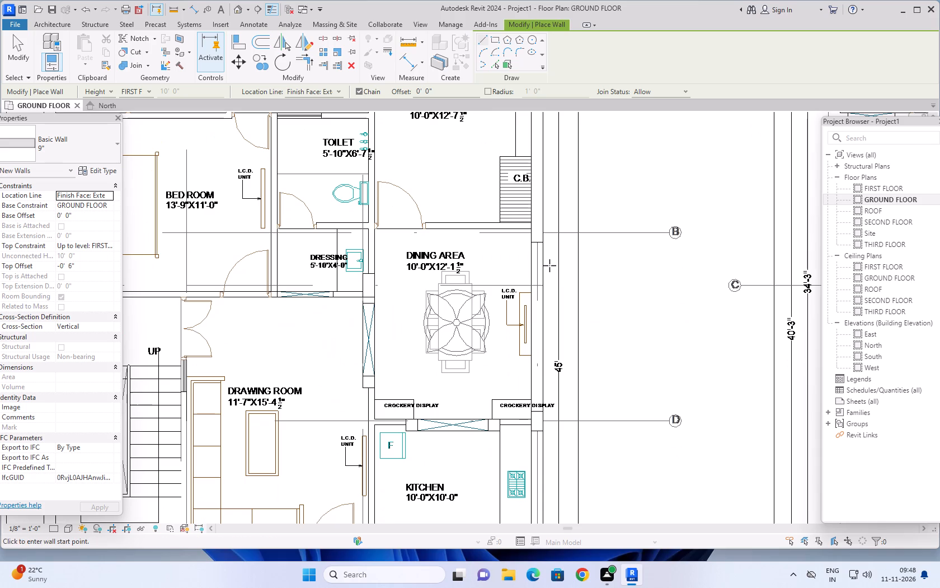
click(542, 243)
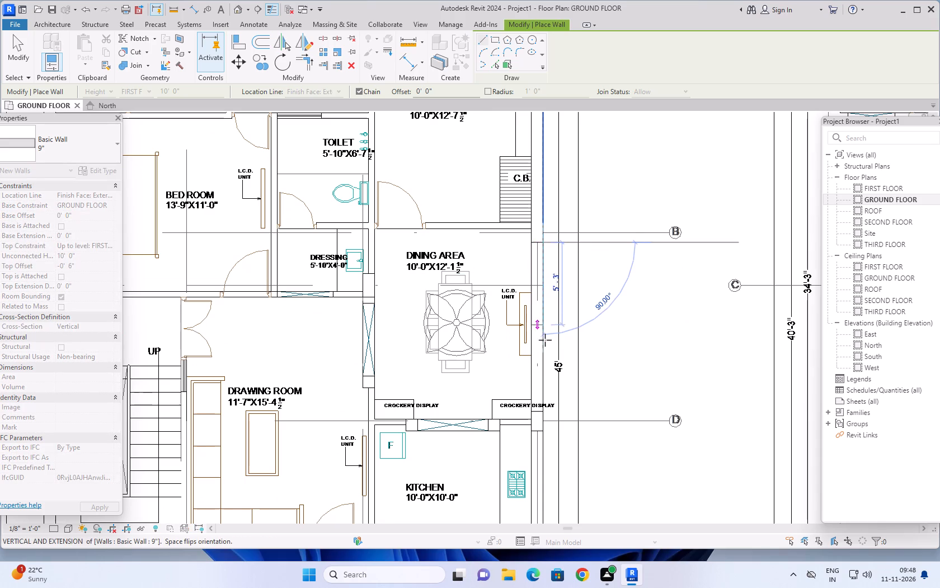
click(542, 413)
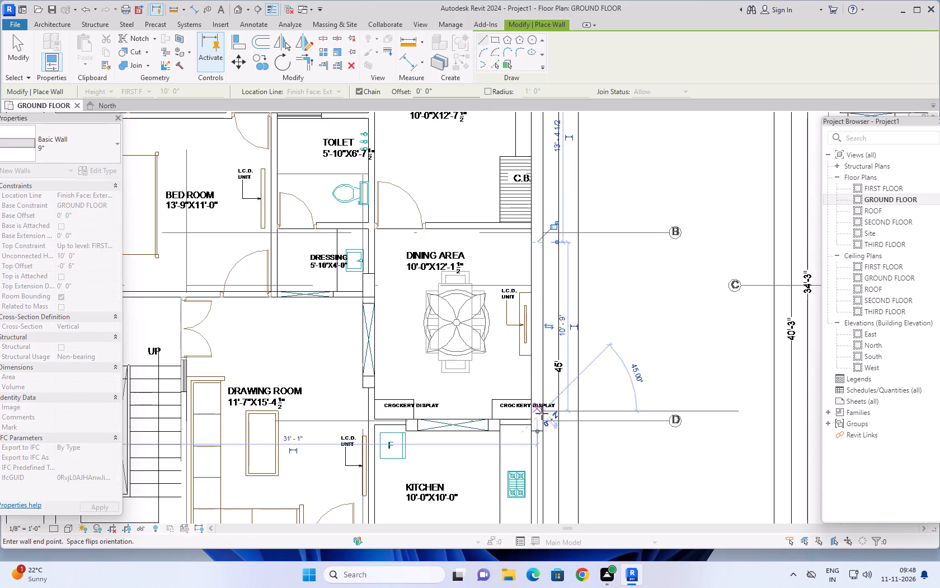
key(Escape)
Draw a 9" wall about 9' 1 1/2" long along grid 4 beside the kitchen, between the columns at grids D and F.
scroll(580, 362, down, 7)
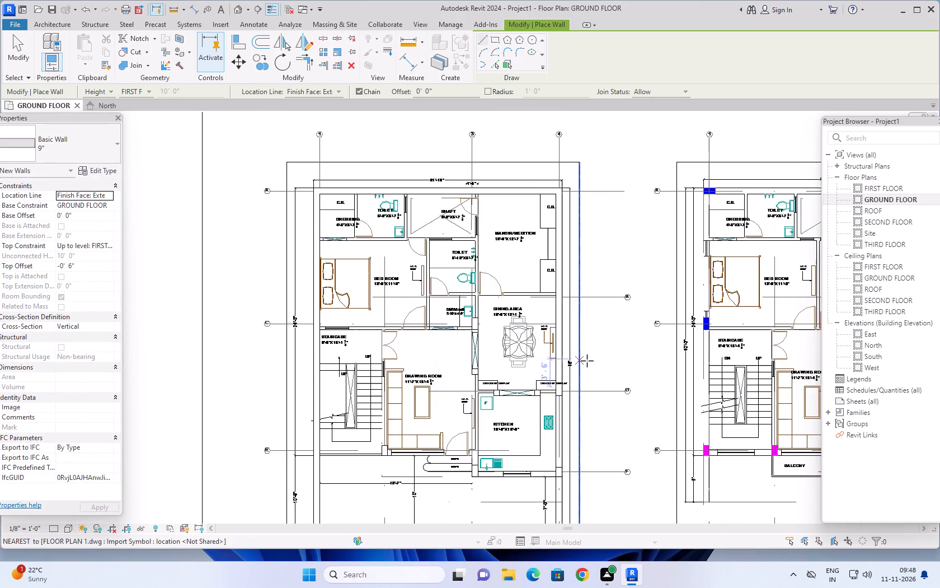
middle_drag(601, 365, 592, 296)
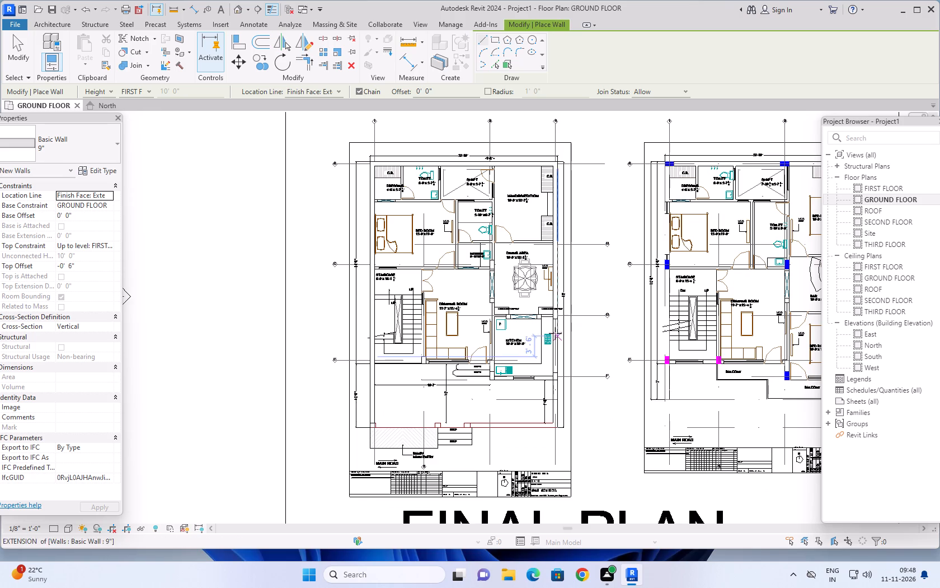
scroll(555, 333, up, 11)
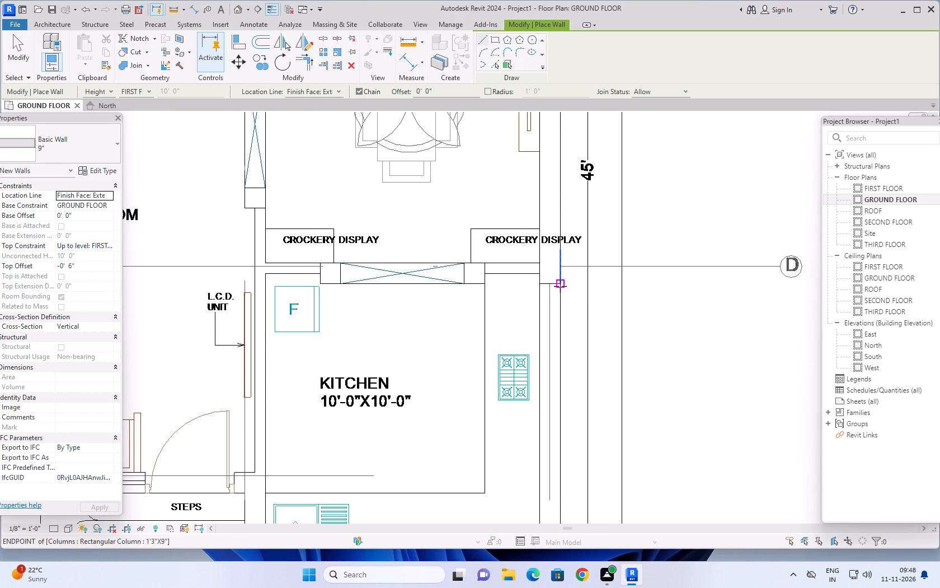
click(560, 285)
scroll(561, 435, down, 5)
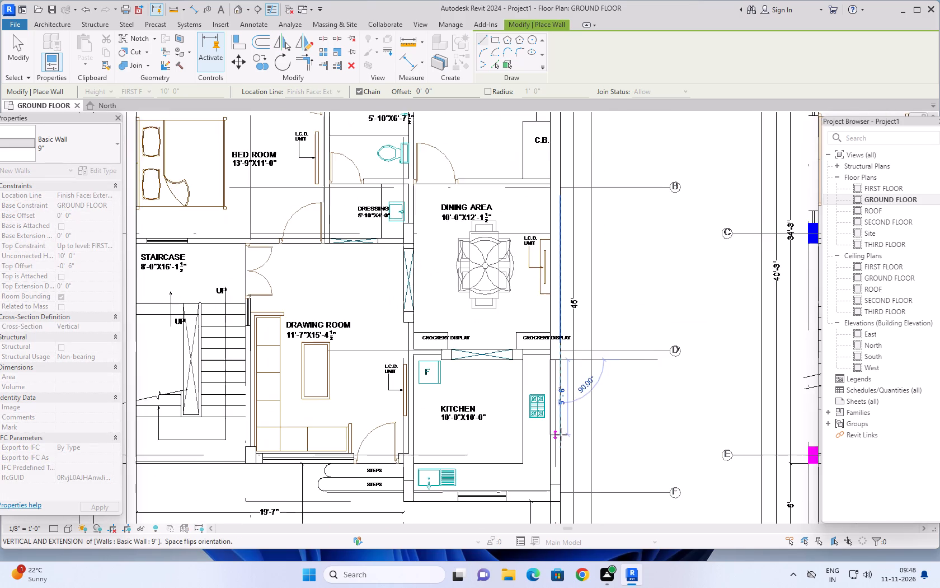
middle_drag(560, 431, 547, 352)
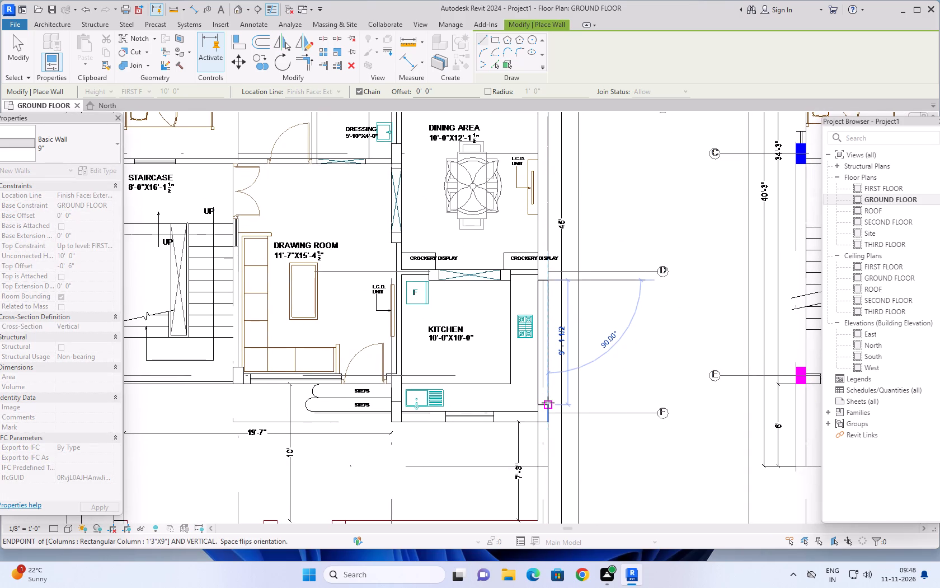
click(548, 403)
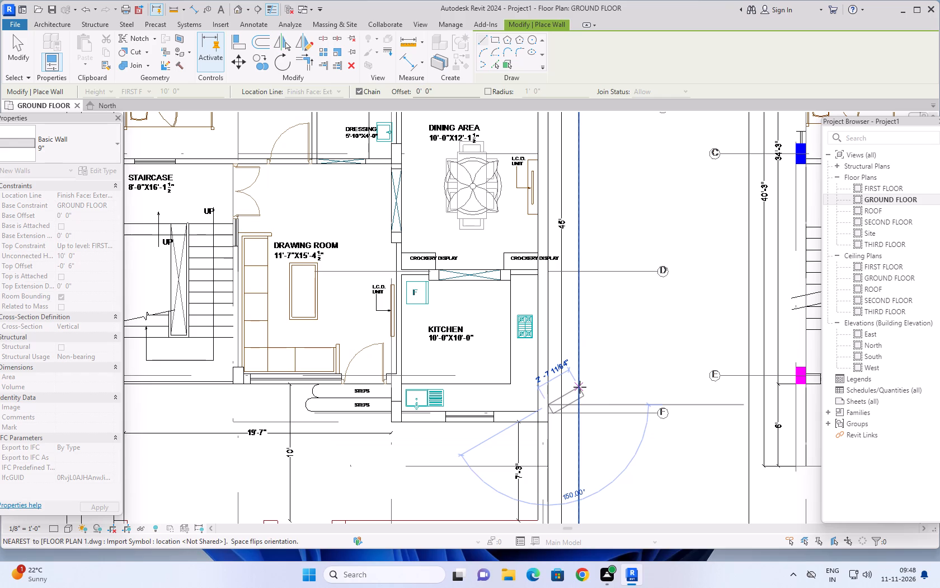
key(Escape)
scroll(580, 387, down, 5)
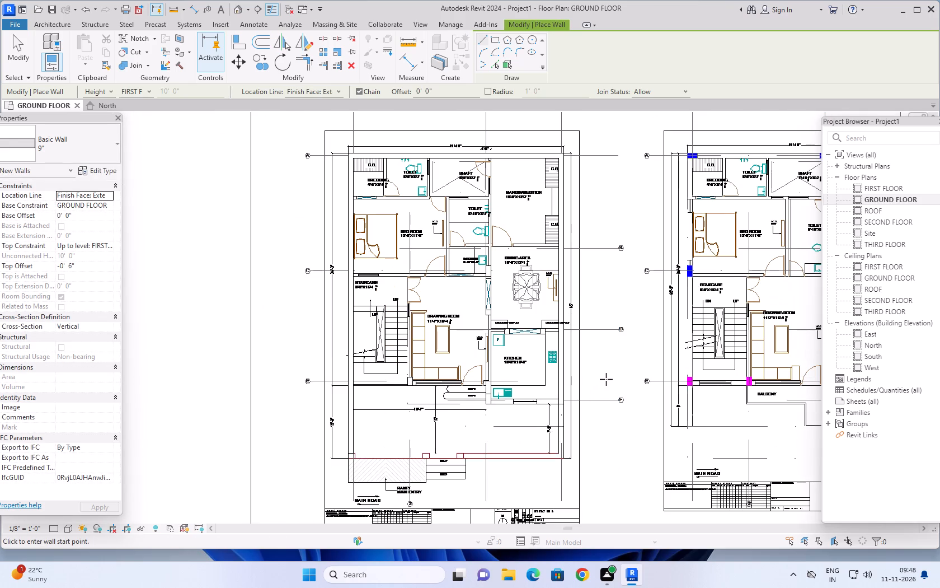
Draw a 9" wall along the grid 4 side of the front yard, from the kitchen's outer corner at grid F to the front boundary corner.
middle_drag(607, 374, 614, 324)
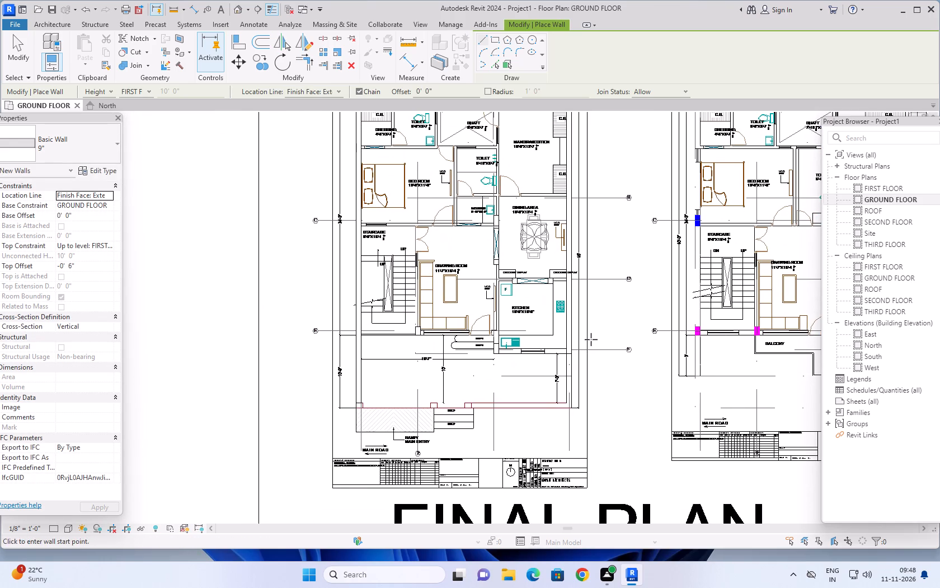
scroll(567, 359, up, 10)
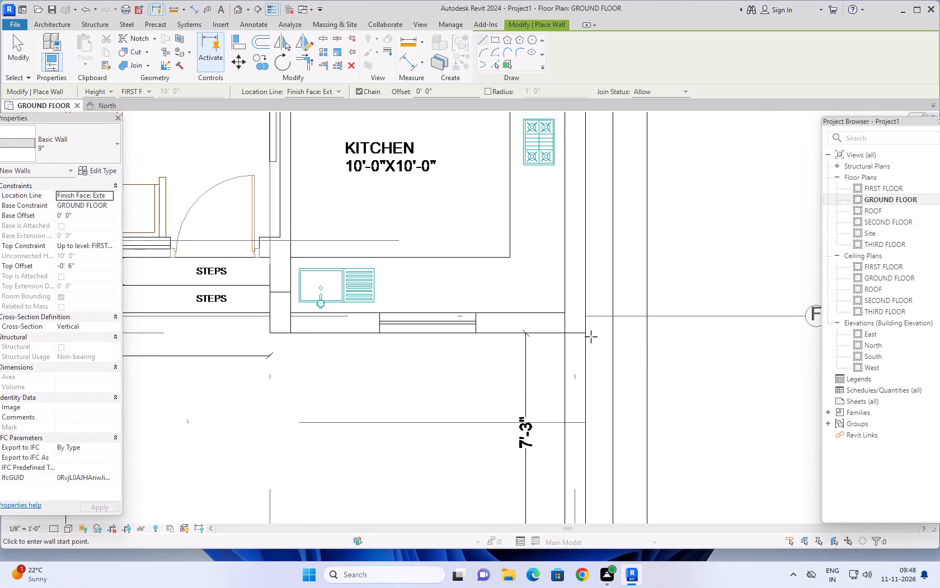
click(586, 333)
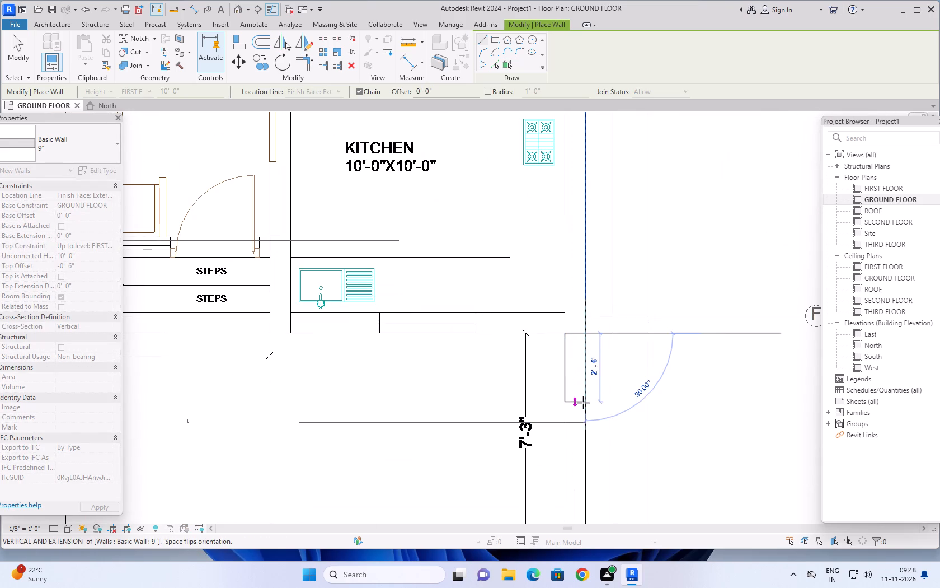
scroll(583, 404, down, 5)
middle_drag(582, 410, 576, 337)
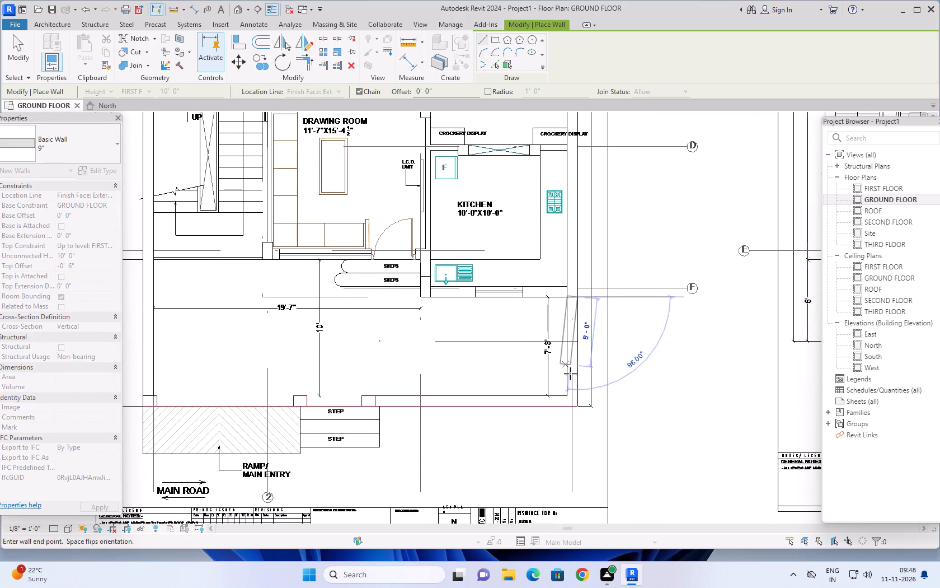
click(577, 405)
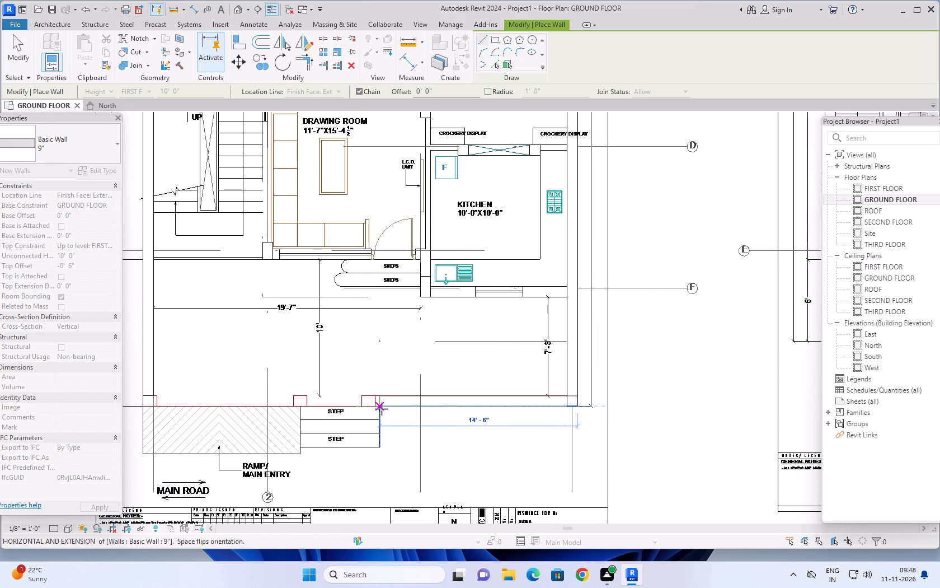
Continue the 9" wall about 14' 10" along the front boundary to the near face of the gate pillar beside the entrance steps.
scroll(373, 407, up, 6)
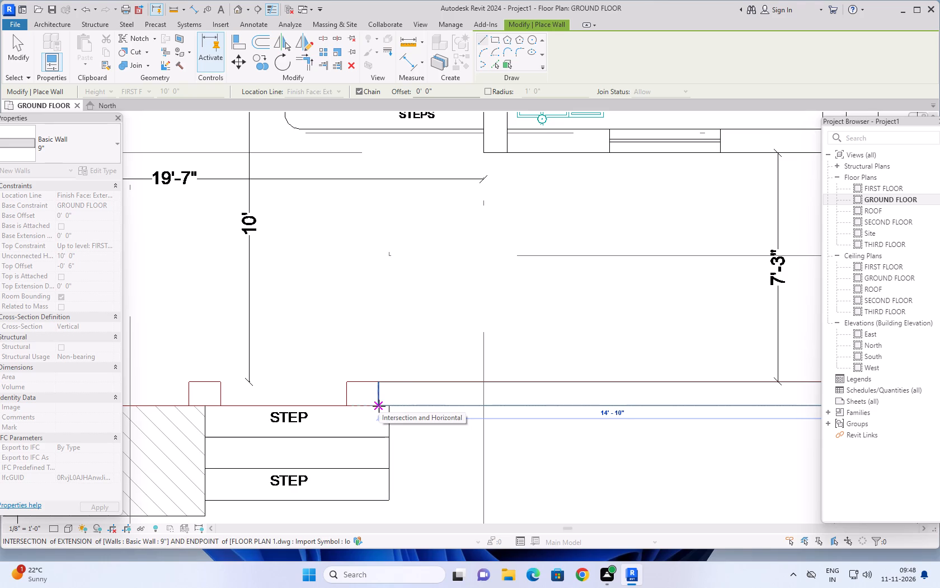
scroll(379, 406, up, 6)
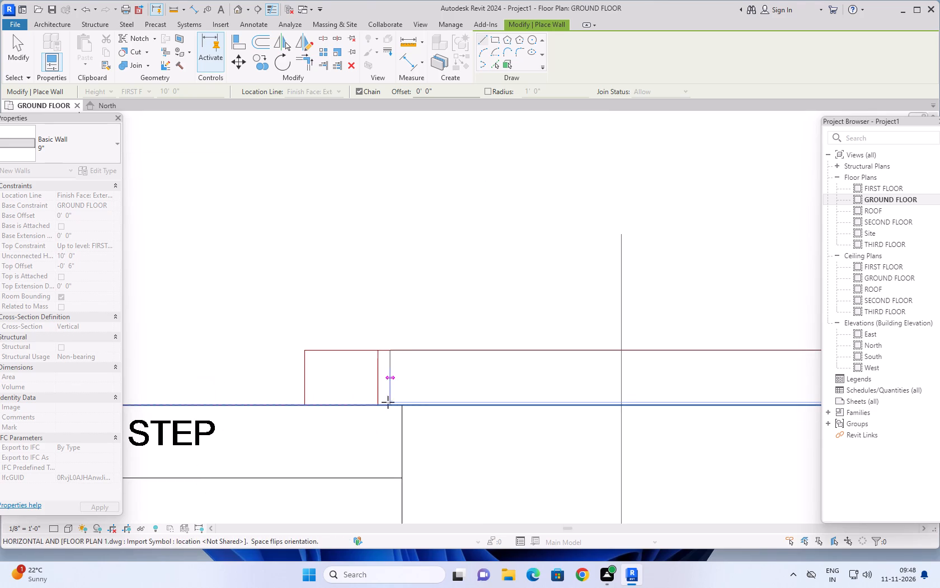
click(377, 405)
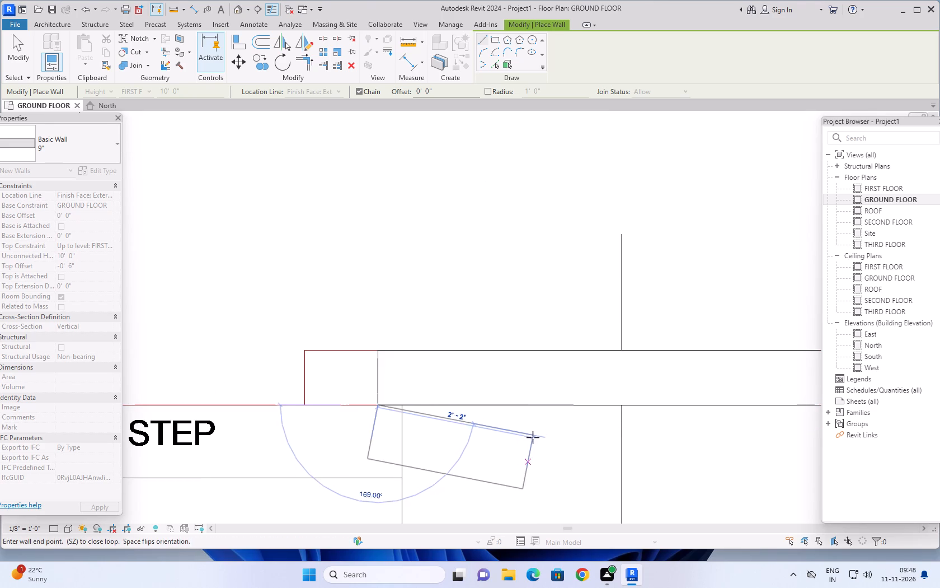
key(Escape)
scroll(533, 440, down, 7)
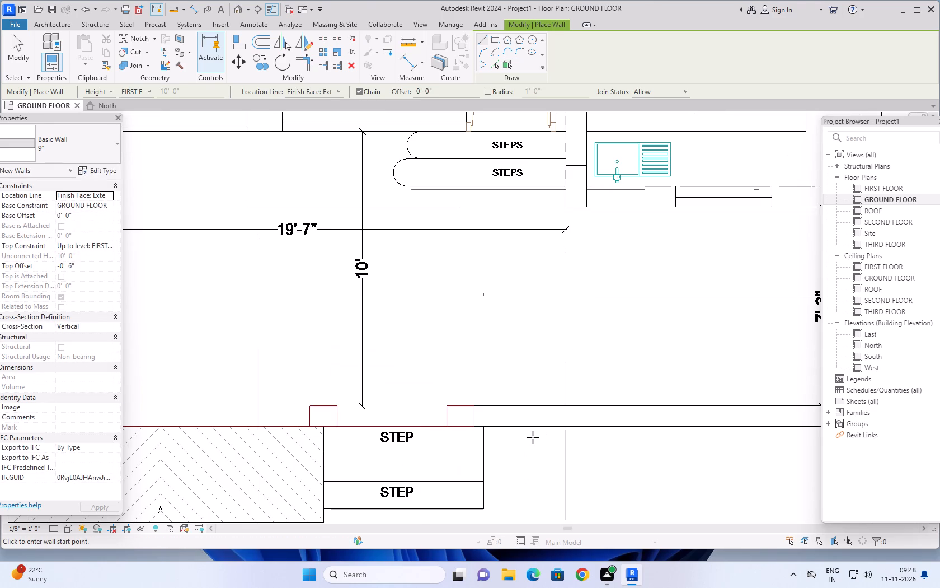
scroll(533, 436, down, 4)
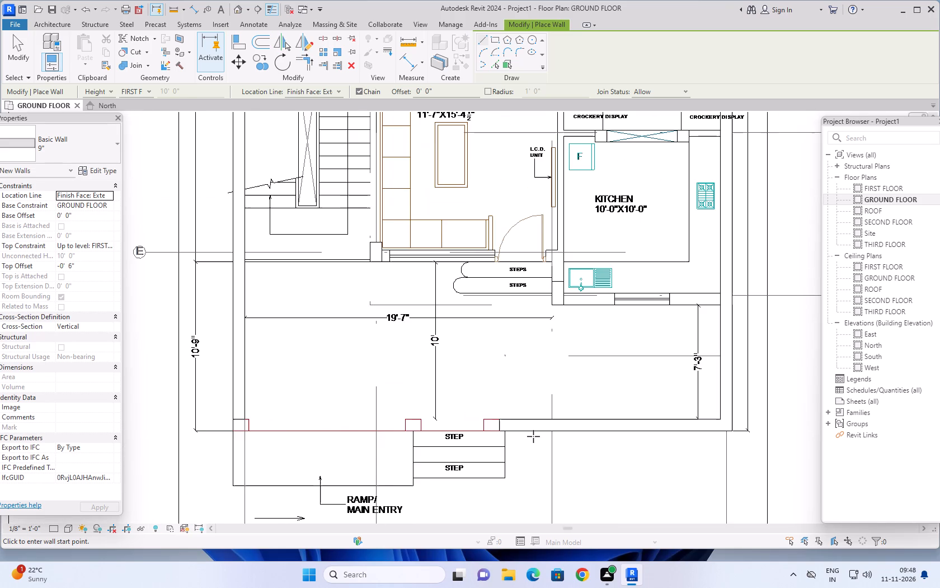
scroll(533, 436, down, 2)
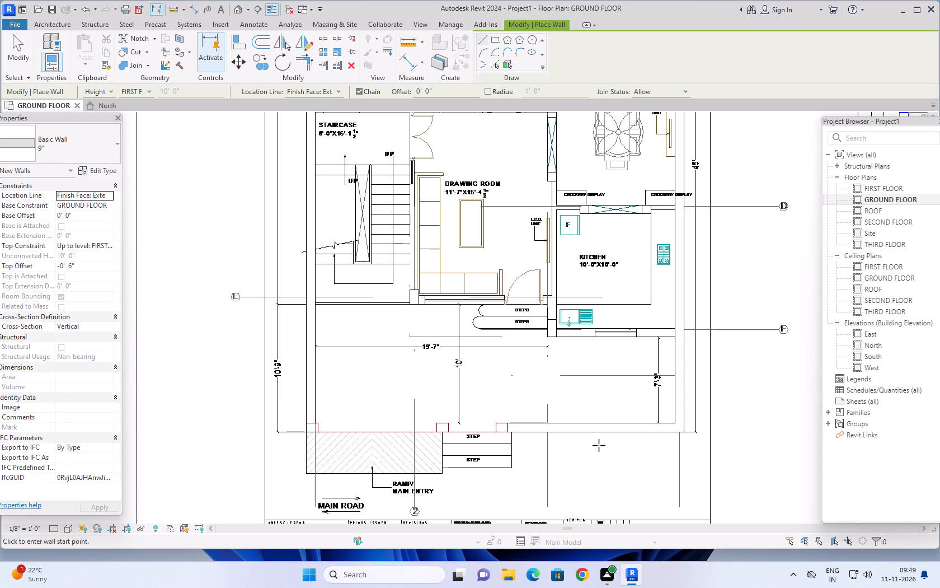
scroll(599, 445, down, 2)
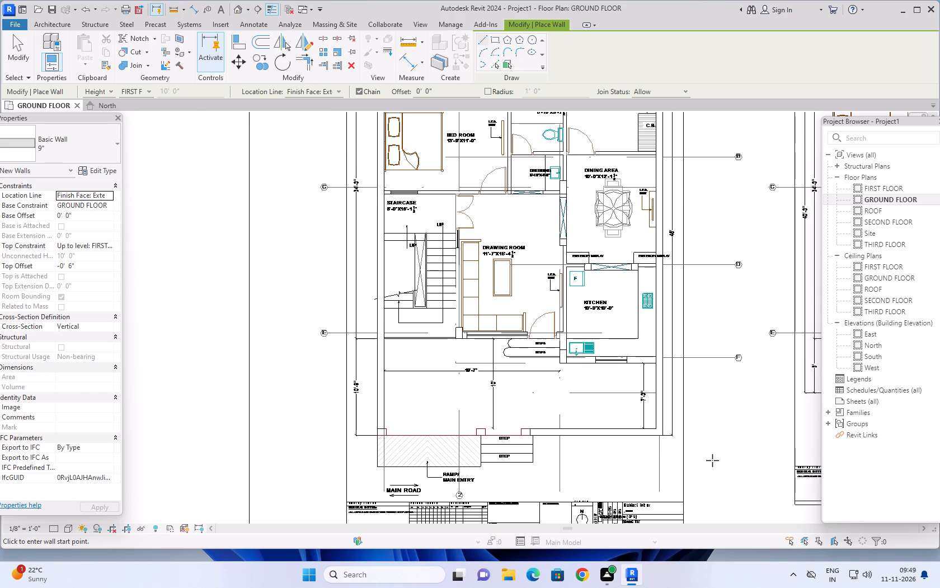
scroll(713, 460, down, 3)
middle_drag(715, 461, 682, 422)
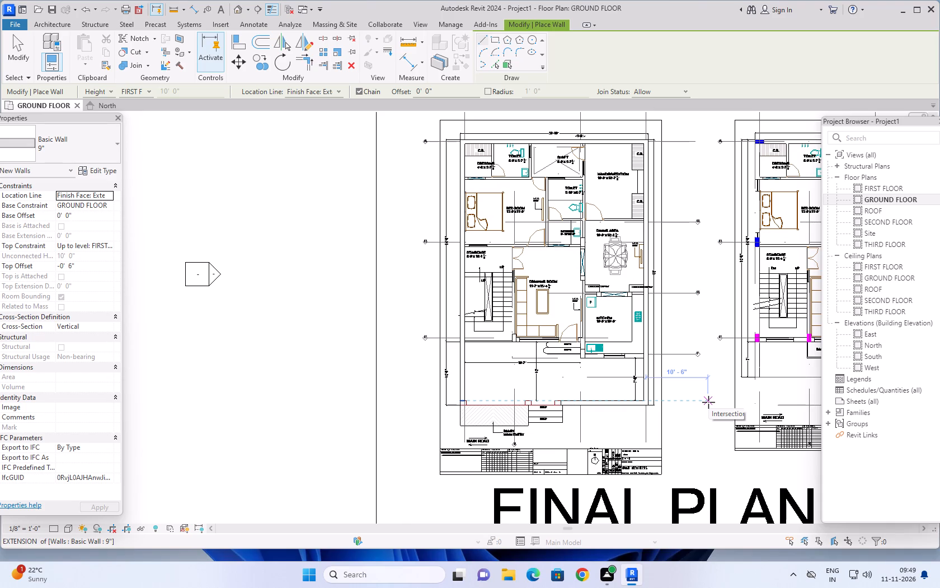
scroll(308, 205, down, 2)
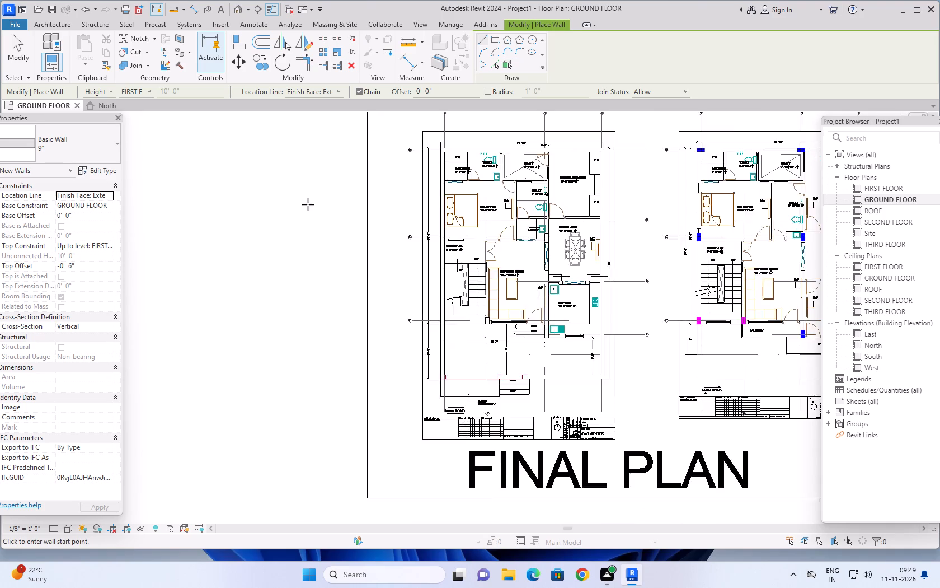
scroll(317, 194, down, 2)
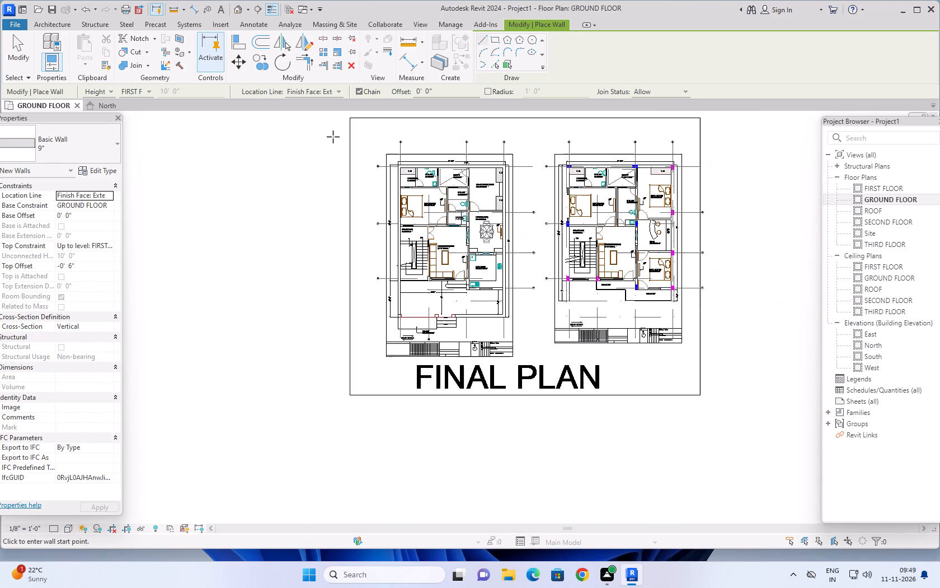
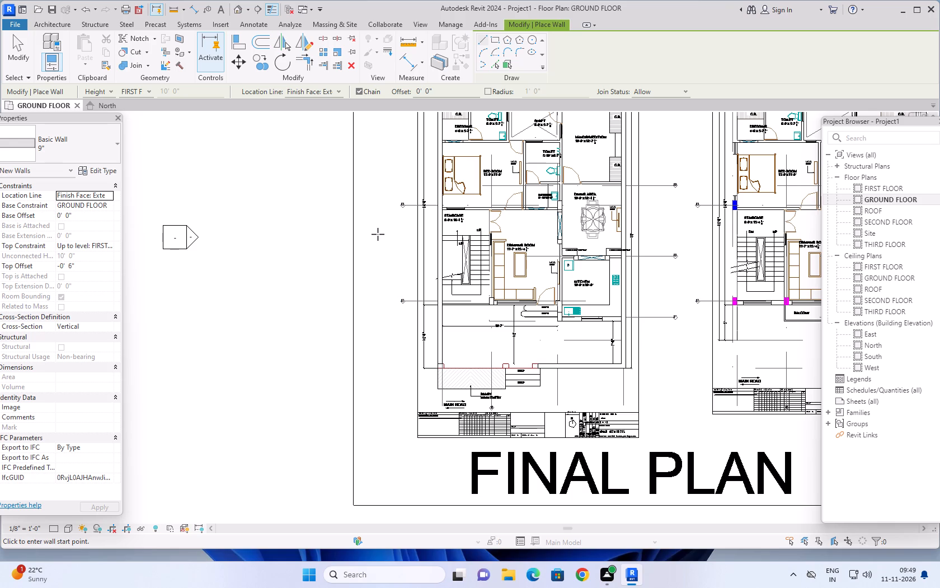
Examine the linked ground-floor plan, checking the perimeter, front yard and interior room layout around grids 1 to 4.
scroll(378, 234, down, 4)
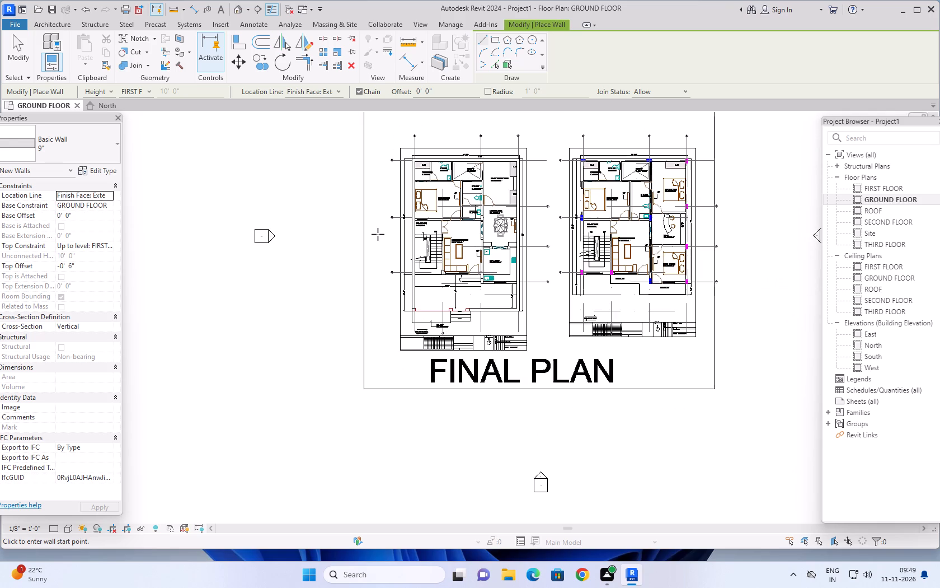
scroll(544, 264, up, 1)
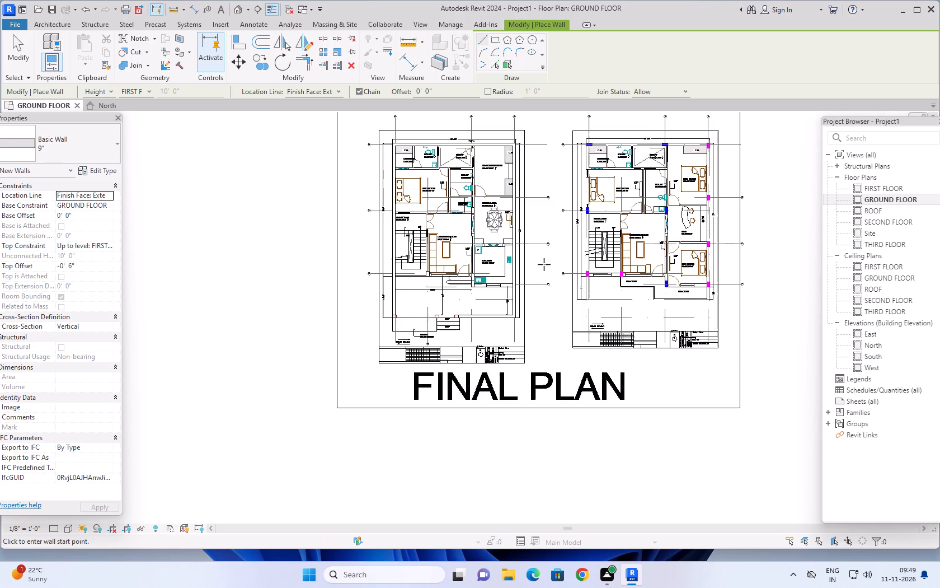
scroll(544, 264, down, 3)
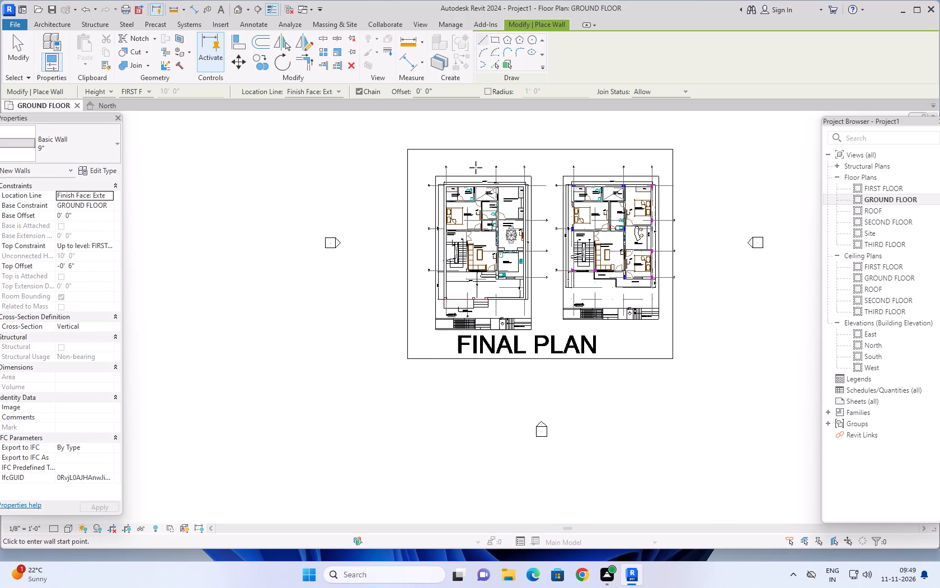
scroll(476, 167, up, 12)
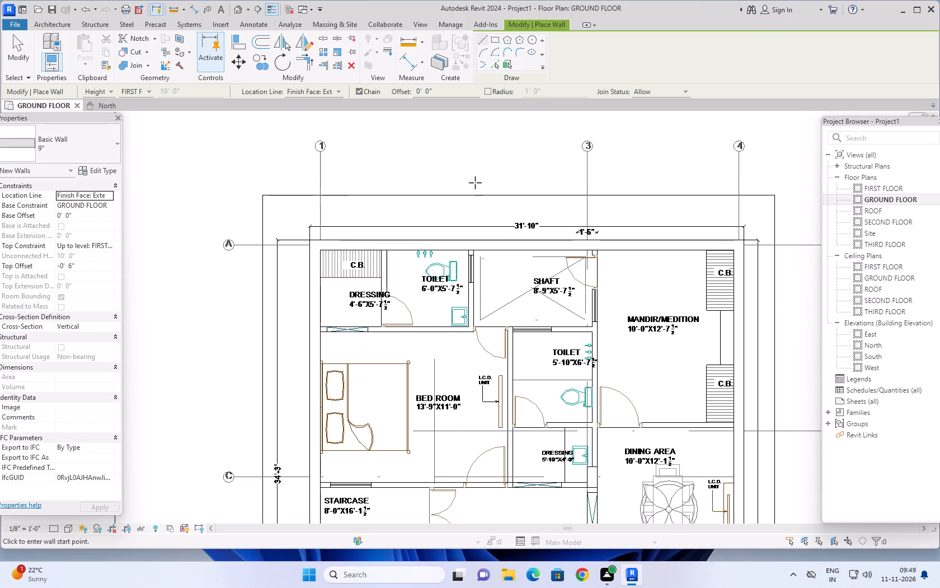
scroll(475, 183, down, 5)
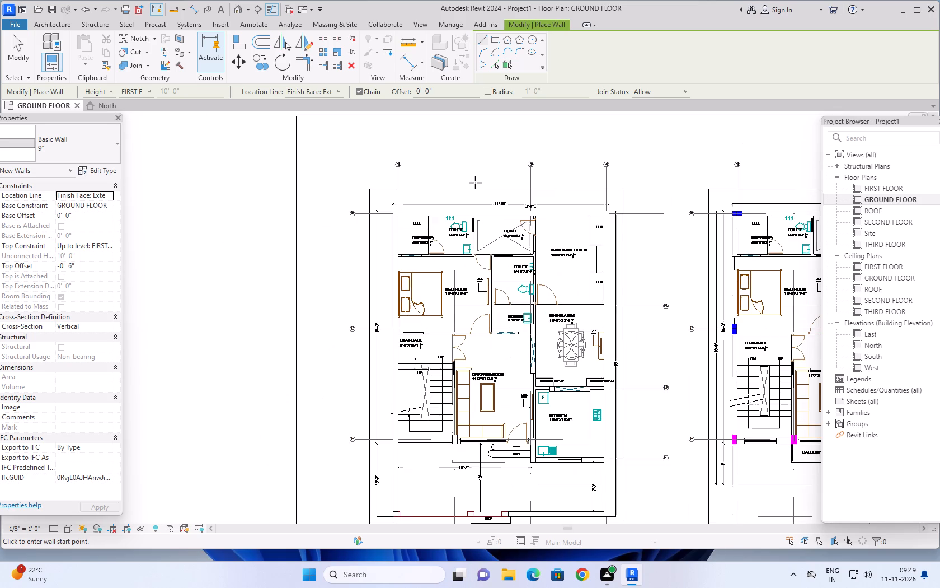
scroll(475, 183, down, 5)
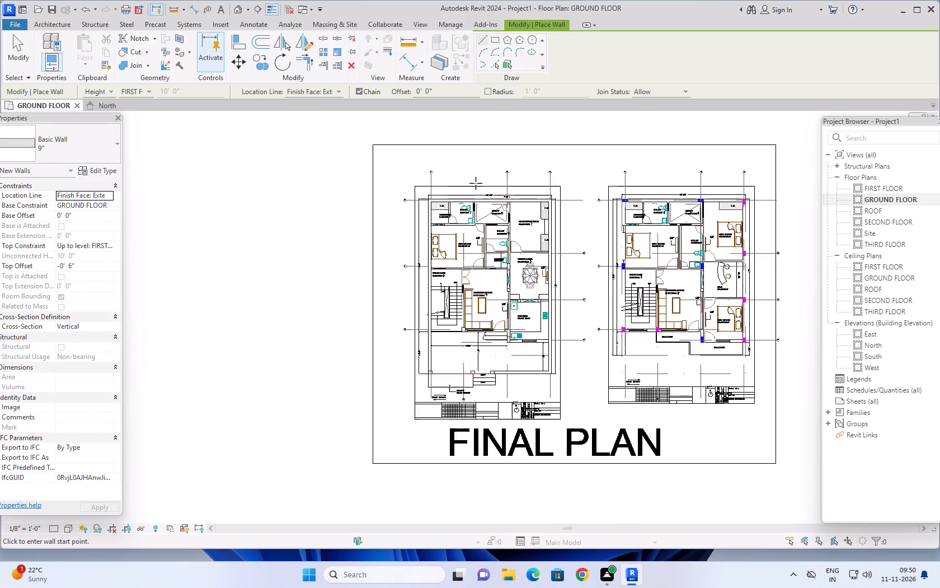
scroll(476, 183, down, 1)
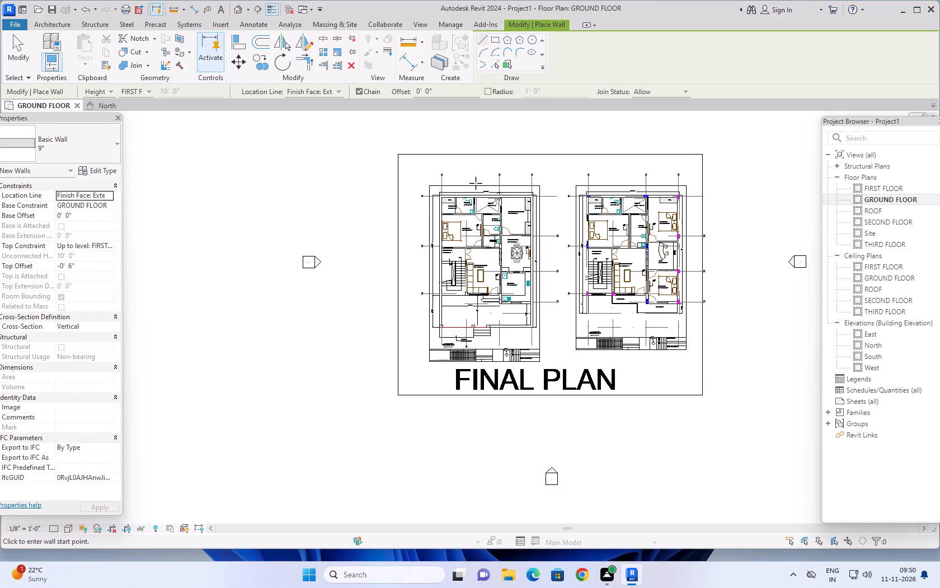
scroll(477, 184, down, 1)
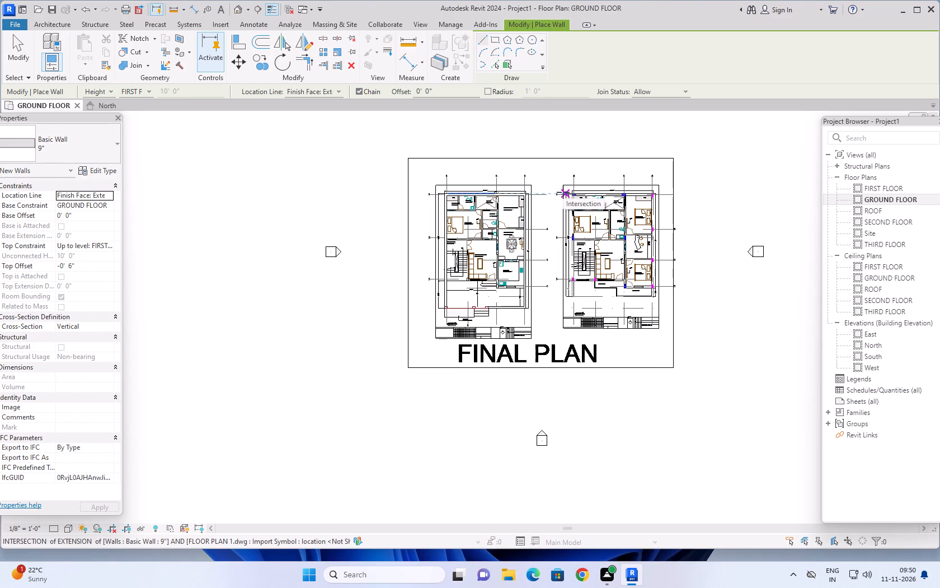
scroll(557, 195, down, 2)
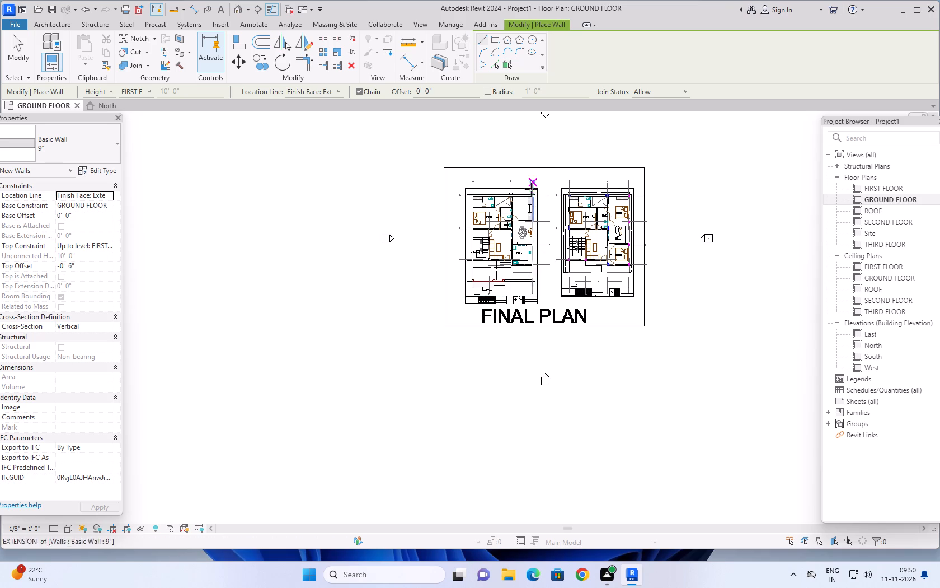
scroll(530, 197, up, 12)
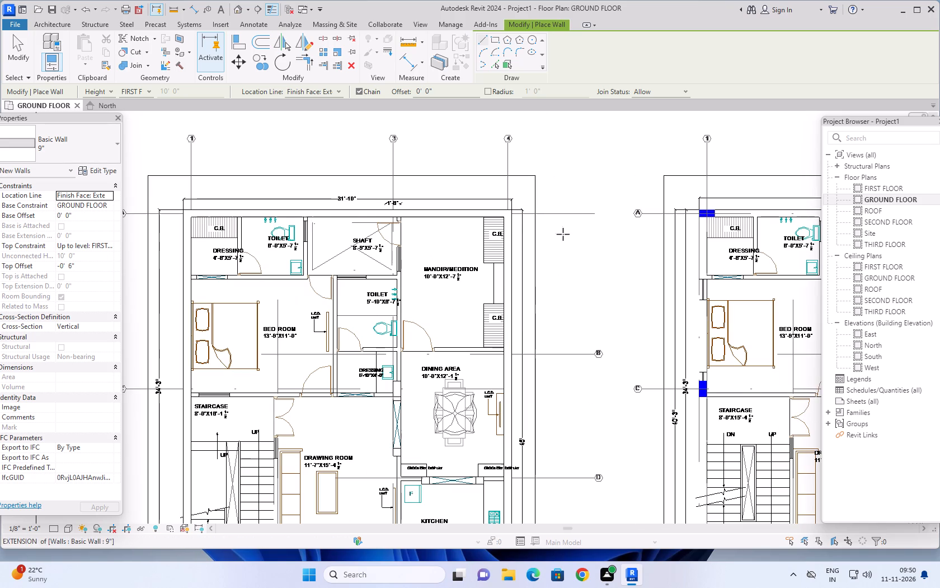
scroll(565, 251, down, 6)
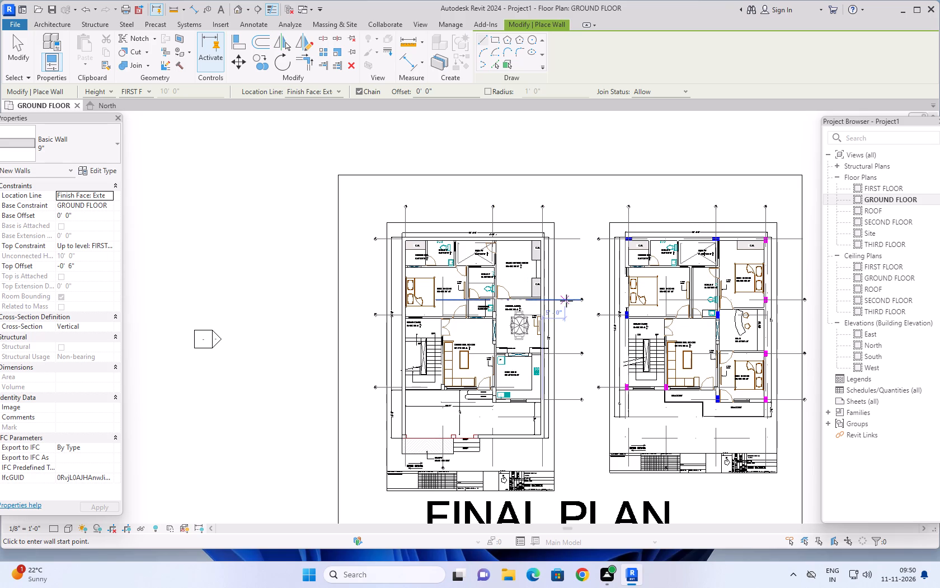
scroll(566, 301, down, 2)
middle_drag(571, 316, 588, 276)
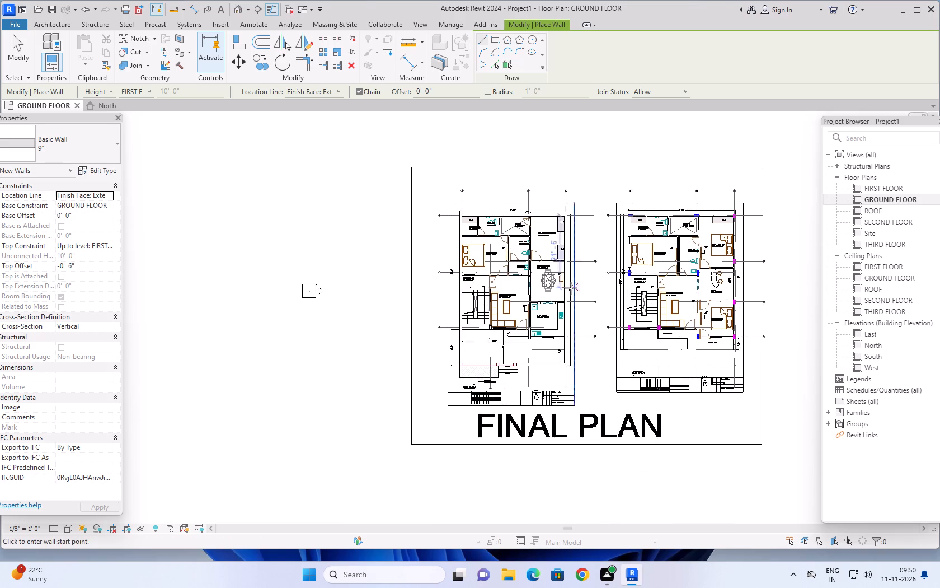
key(Escape)
Duplicate the 9" basic wall type and name the new type 4.5".
scroll(492, 239, up, 7)
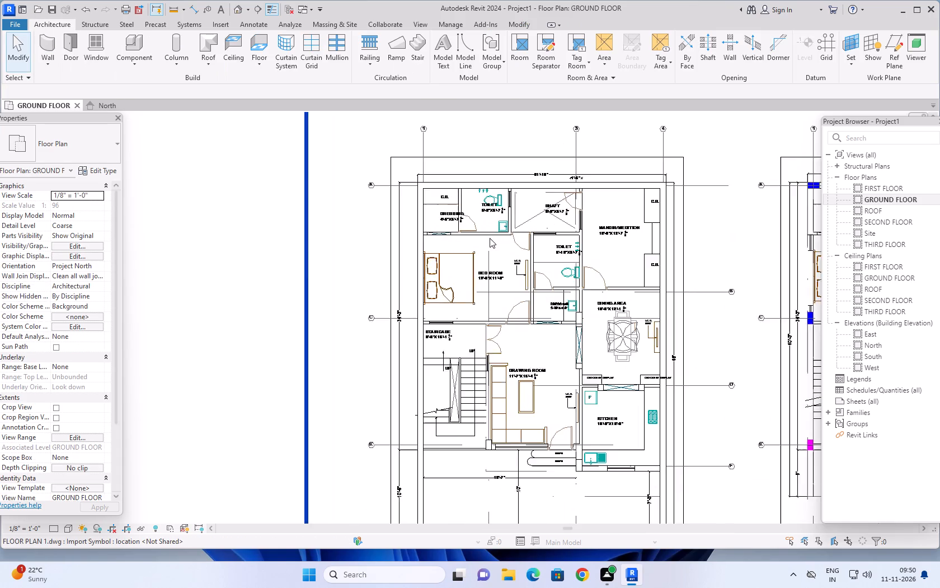
scroll(490, 238, up, 2)
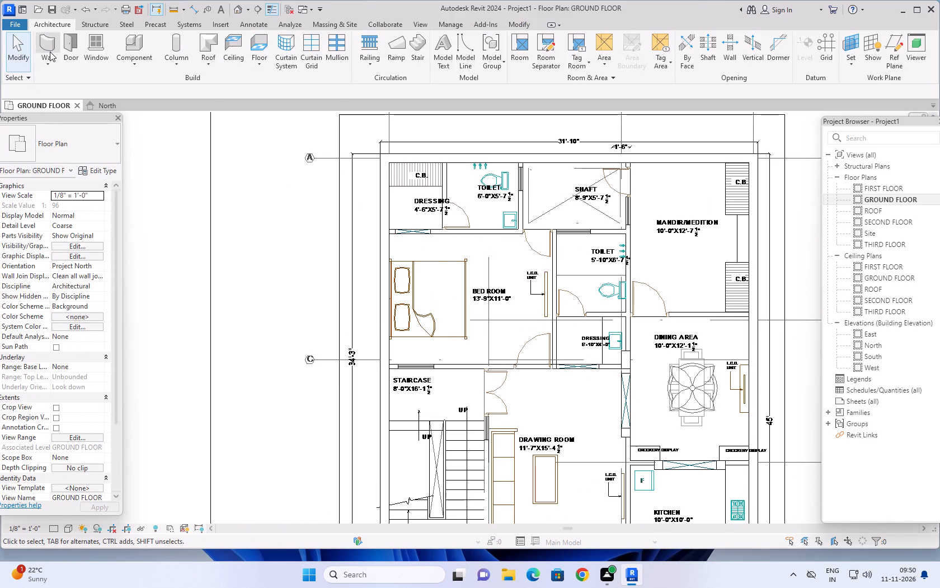
click(48, 46)
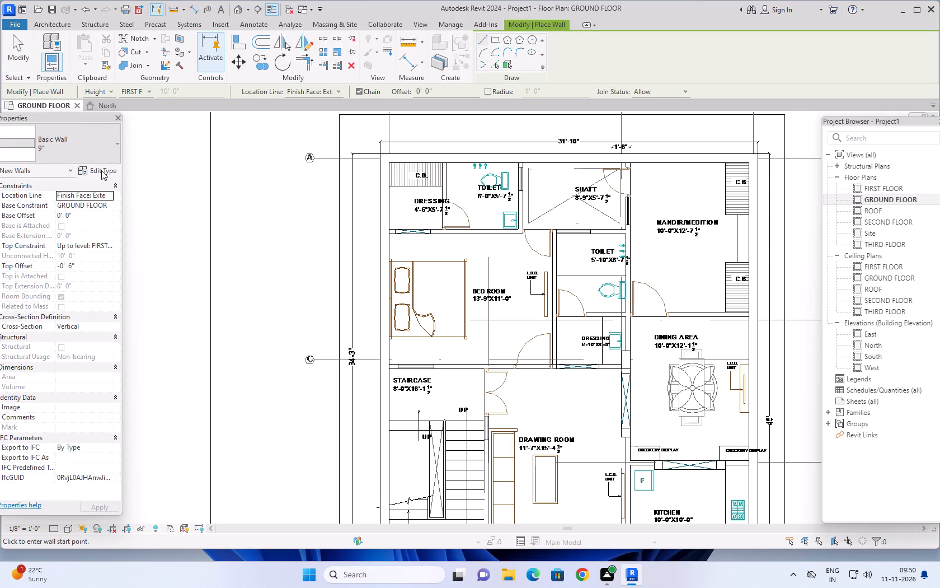
click(101, 170)
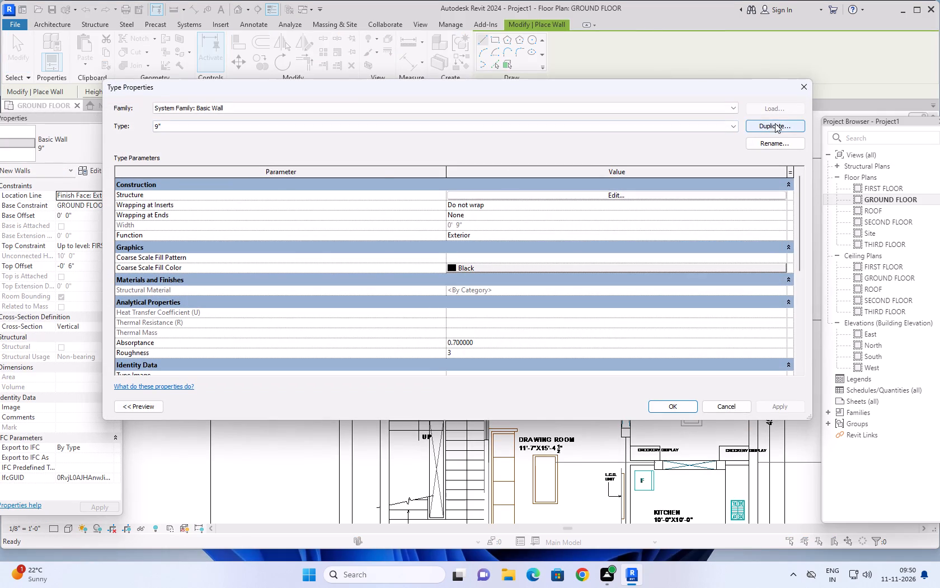
click(775, 124)
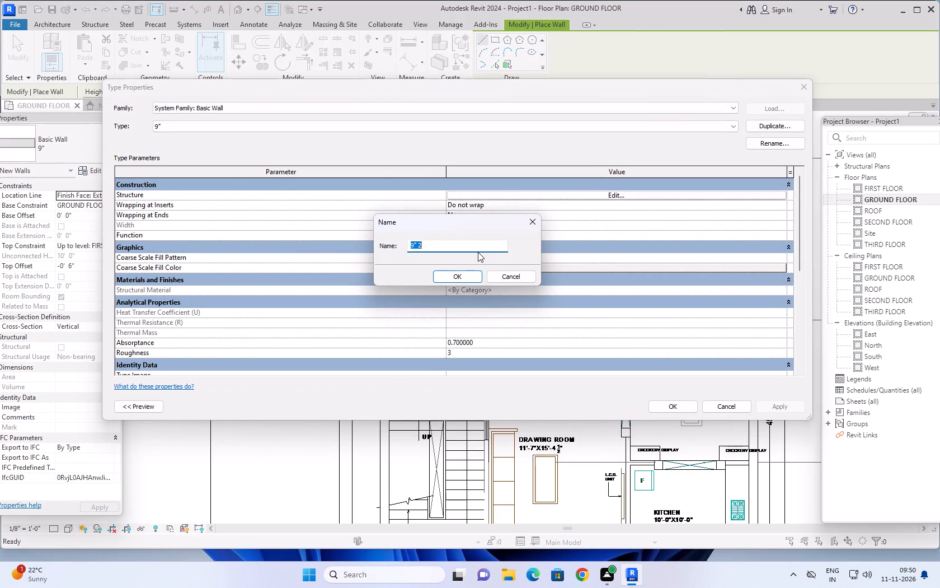
text(4.5)
key(shift+quotedbl)
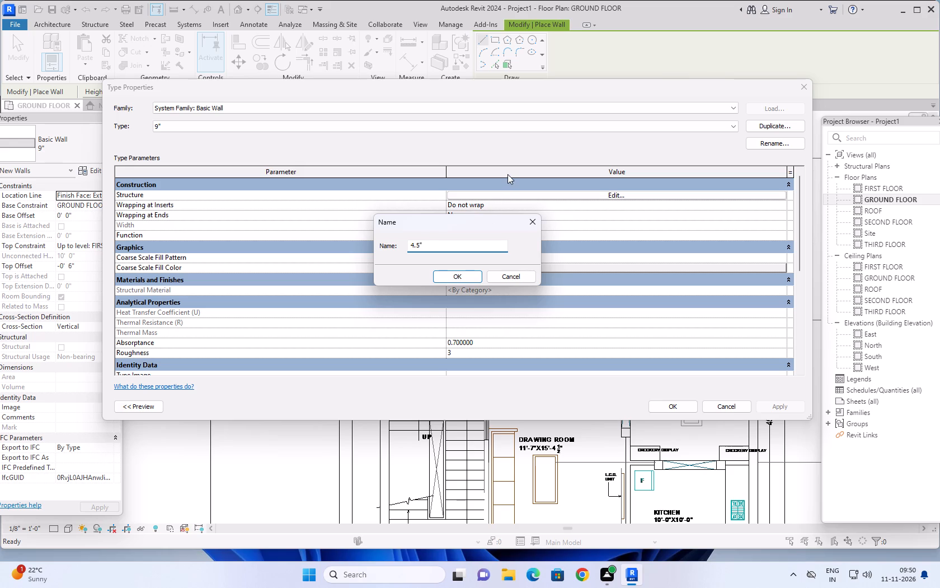
click(466, 276)
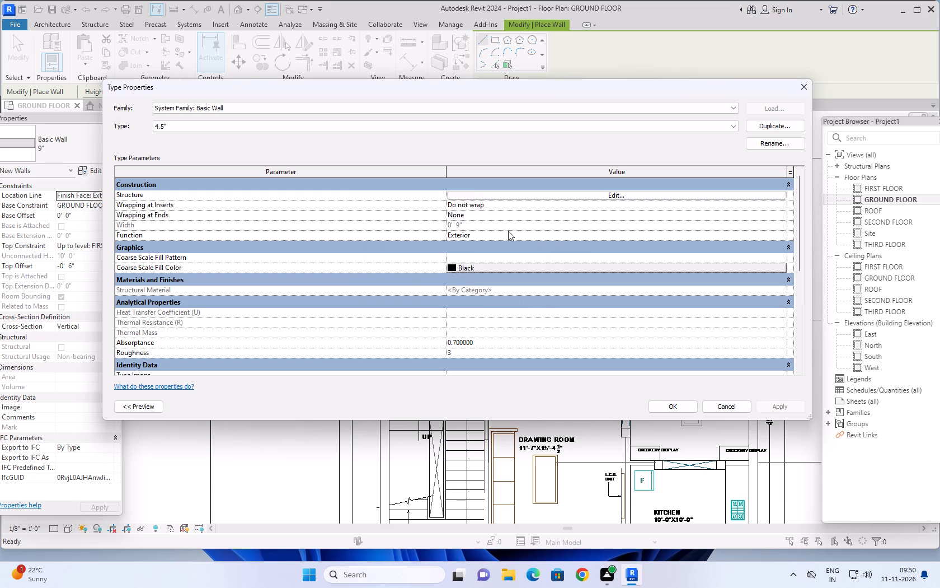
Set the structure layer thickness of the 4.5" wall type to 4.5" and apply the type properties.
click(619, 197)
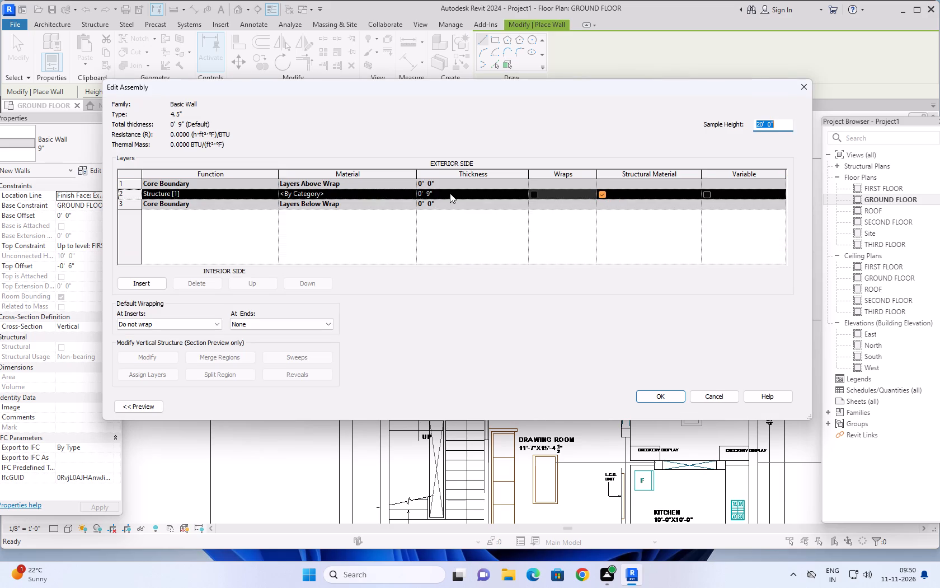
click(449, 192)
text(4.5)
key(shift+quotedbl)
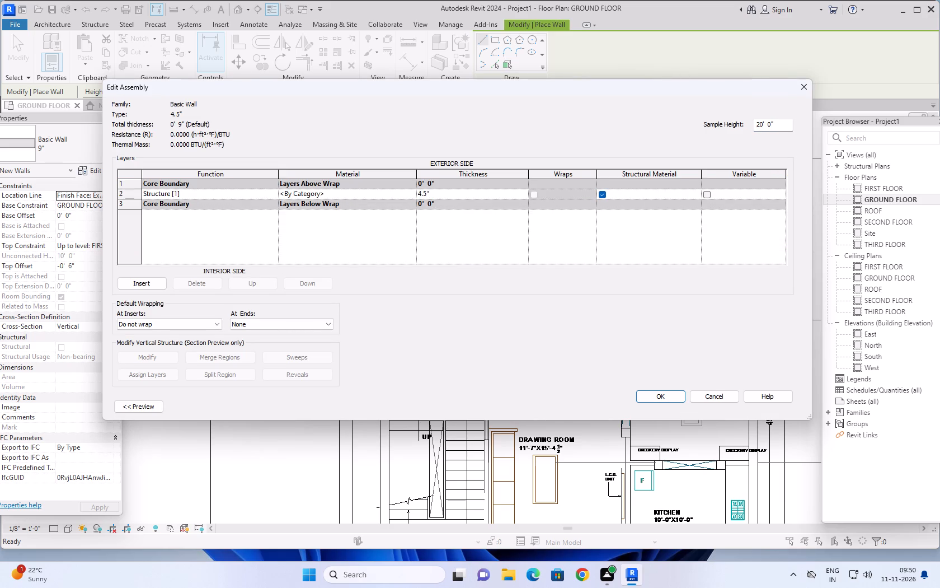
key(Return)
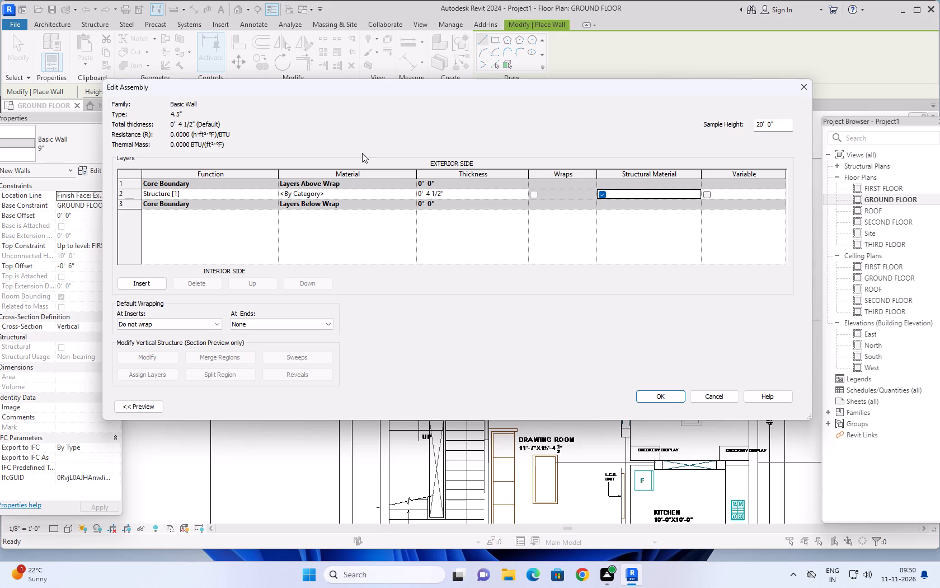
click(678, 396)
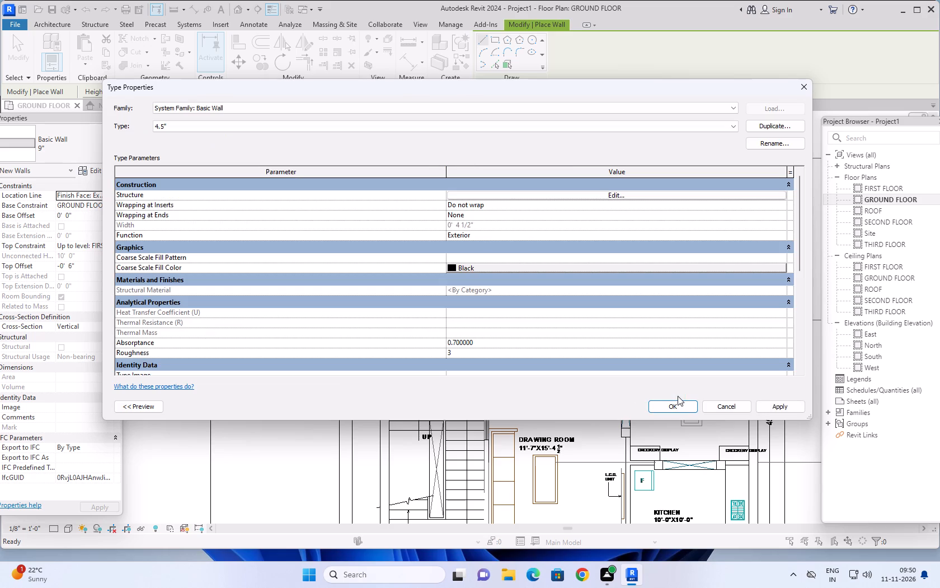
click(772, 404)
click(670, 404)
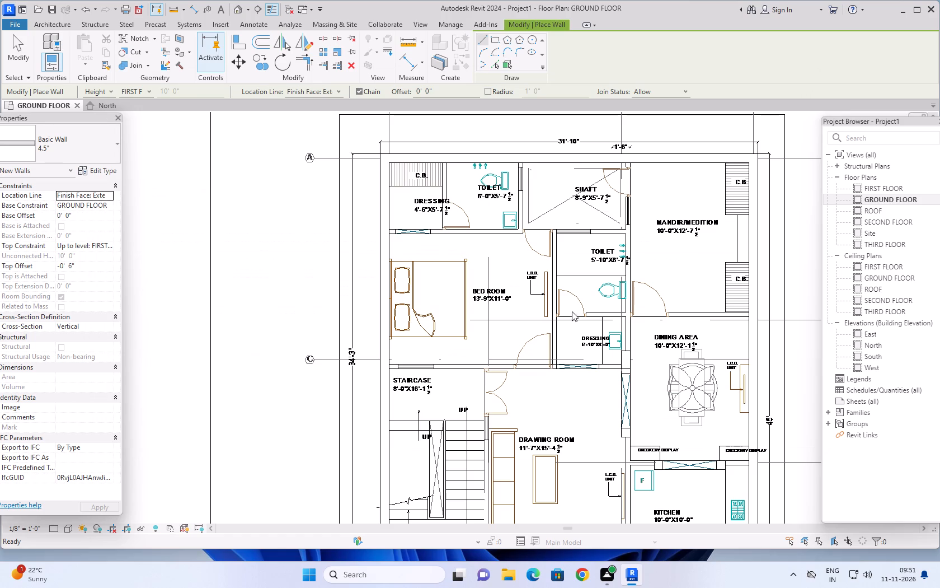
Draw a 4.5" wall about 6" long between the bedroom and dressing, from the grid 1 perimeter wall to the dressing opening's near edge.
scroll(341, 192, up, 1)
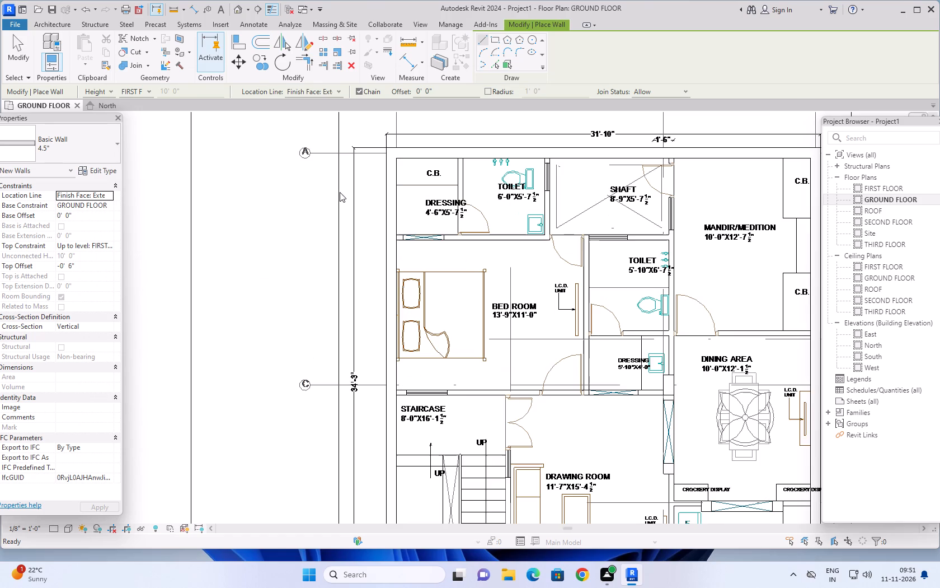
middle_drag(366, 202, 302, 216)
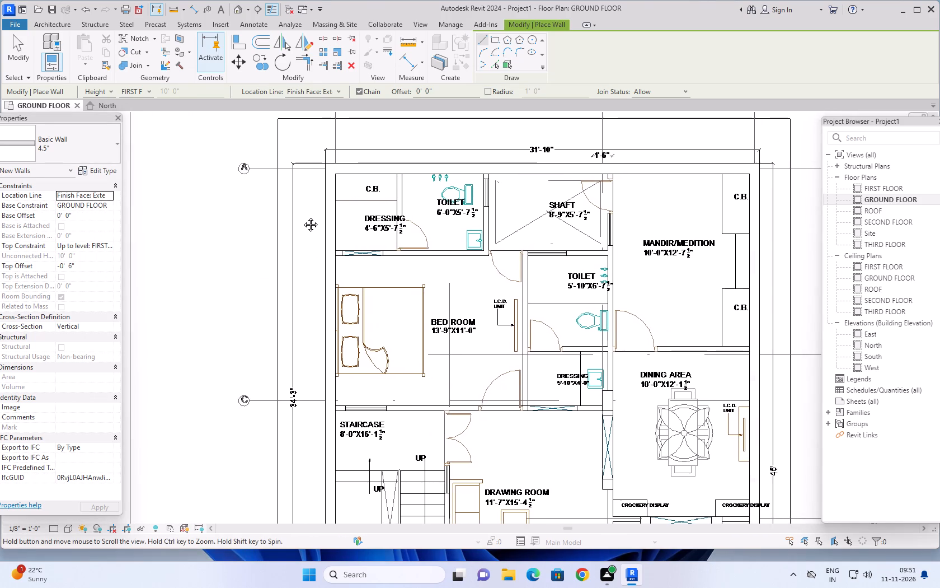
middle_drag(302, 216, 290, 233)
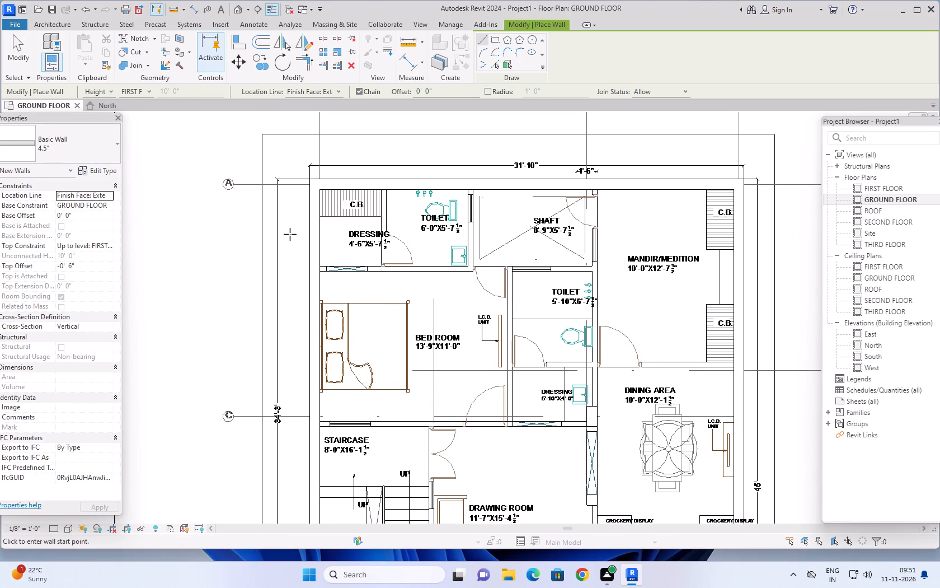
scroll(328, 269, up, 10)
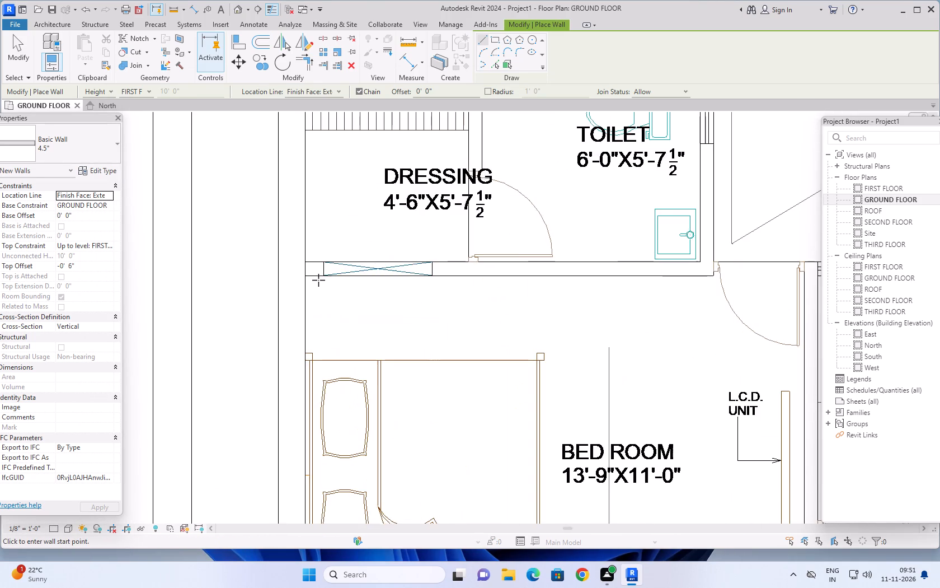
scroll(318, 280, up, 3)
click(289, 269)
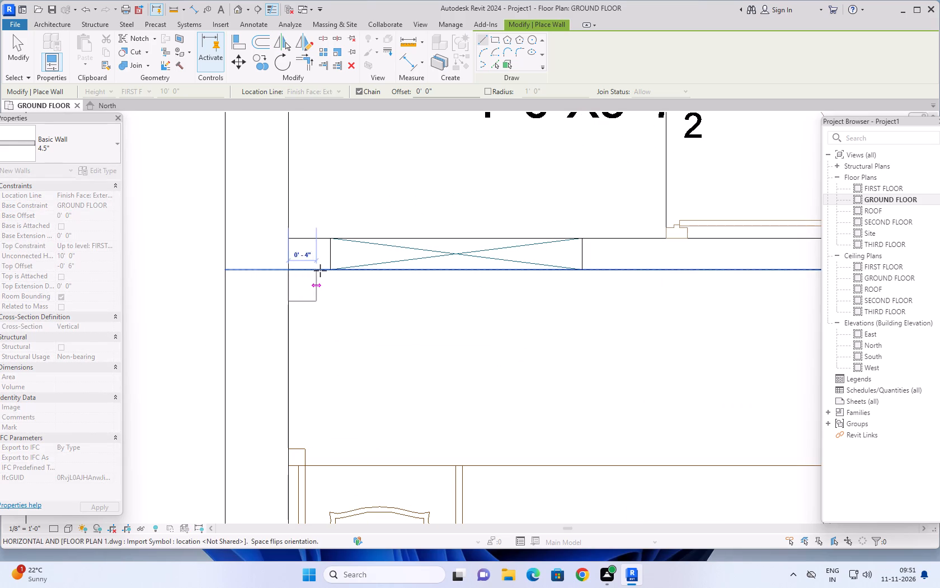
key(space)
click(331, 268)
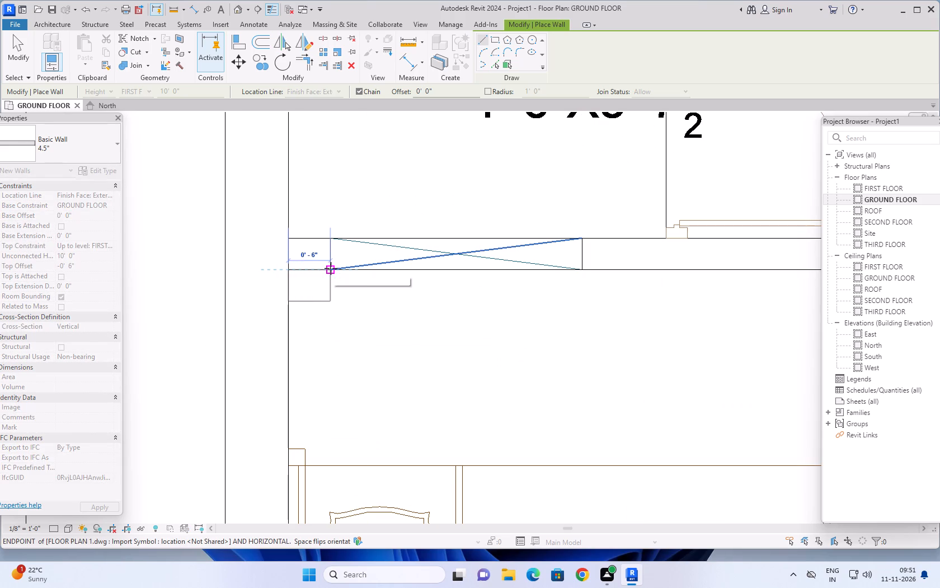
key(Escape)
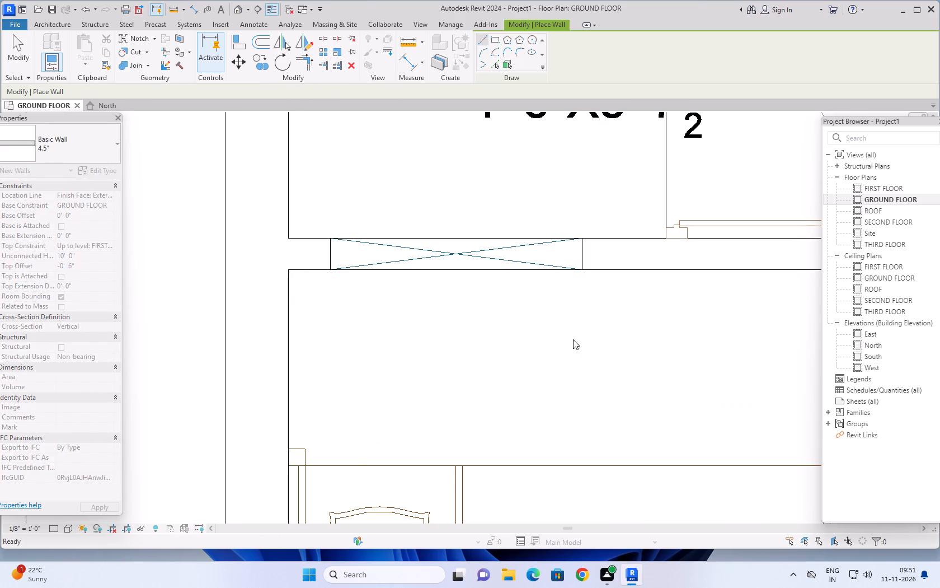
Draw a 4.5" wall about 7'-9" long from the dressing opening's far edge along the bedroom side to the toilet's shaft-side corner.
scroll(576, 321, down, 11)
middle_drag(573, 328, 568, 328)
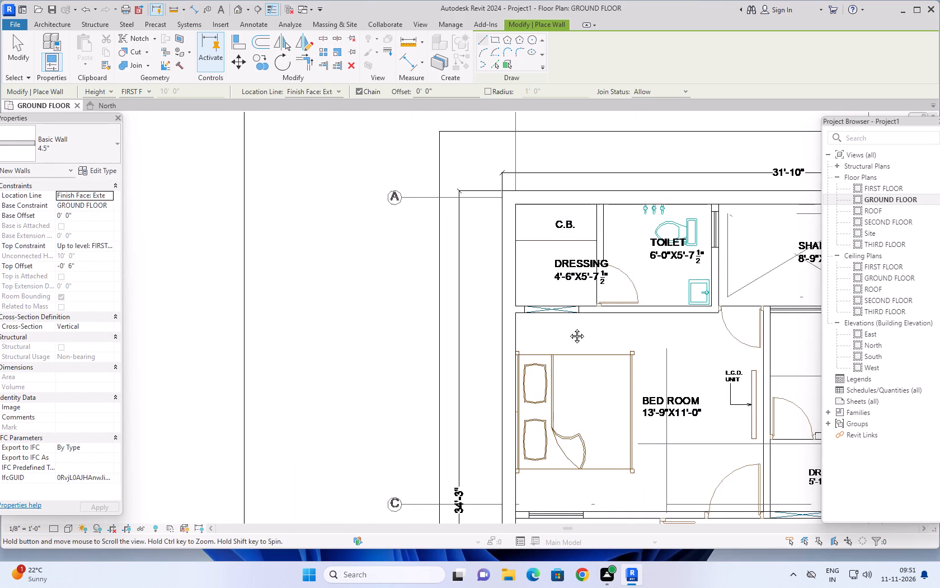
middle_drag(568, 328, 408, 329)
scroll(406, 329, up, 2)
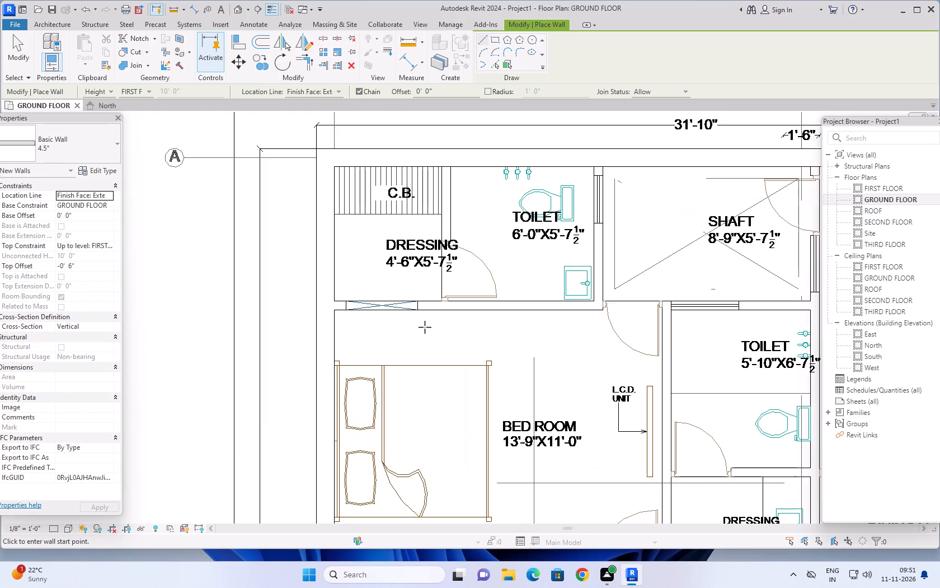
scroll(428, 326, up, 2)
click(416, 305)
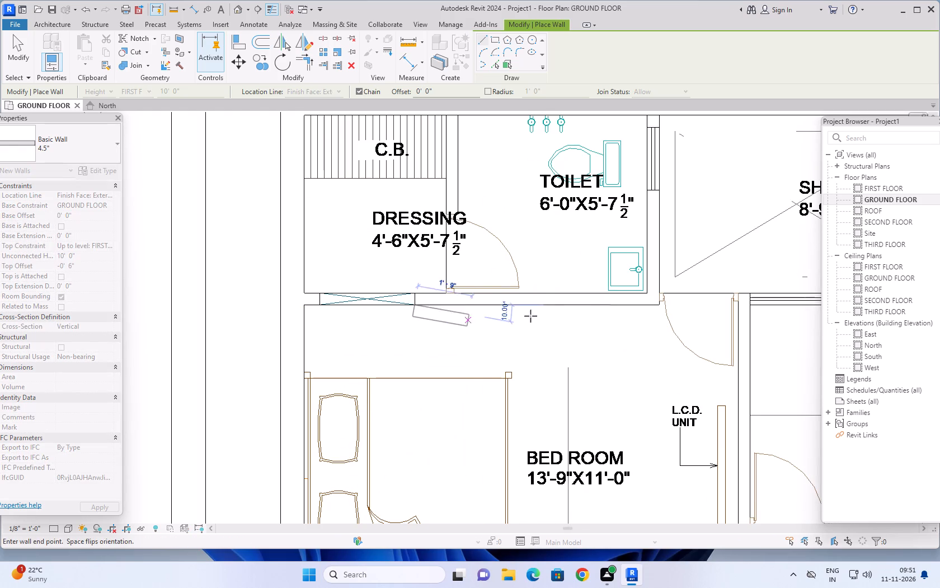
key(space)
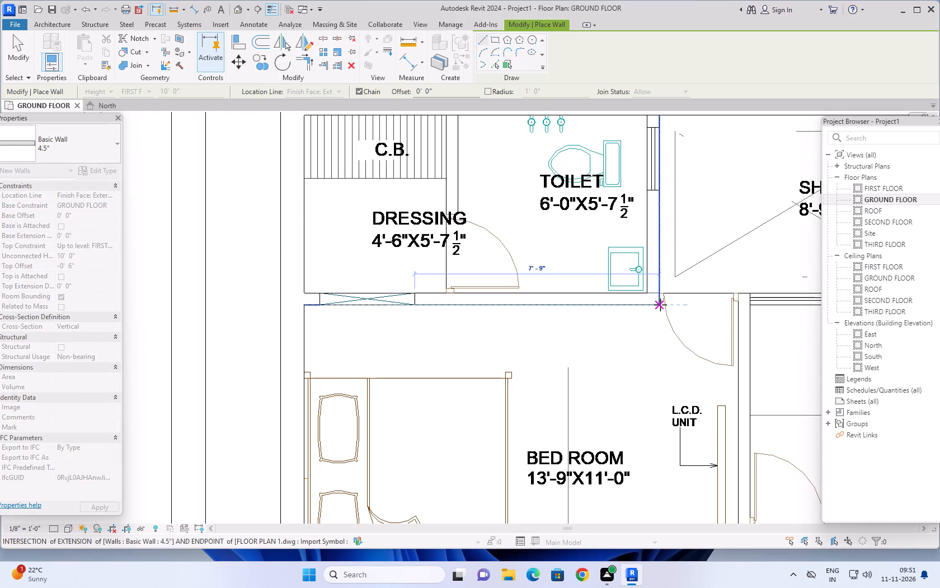
click(660, 305)
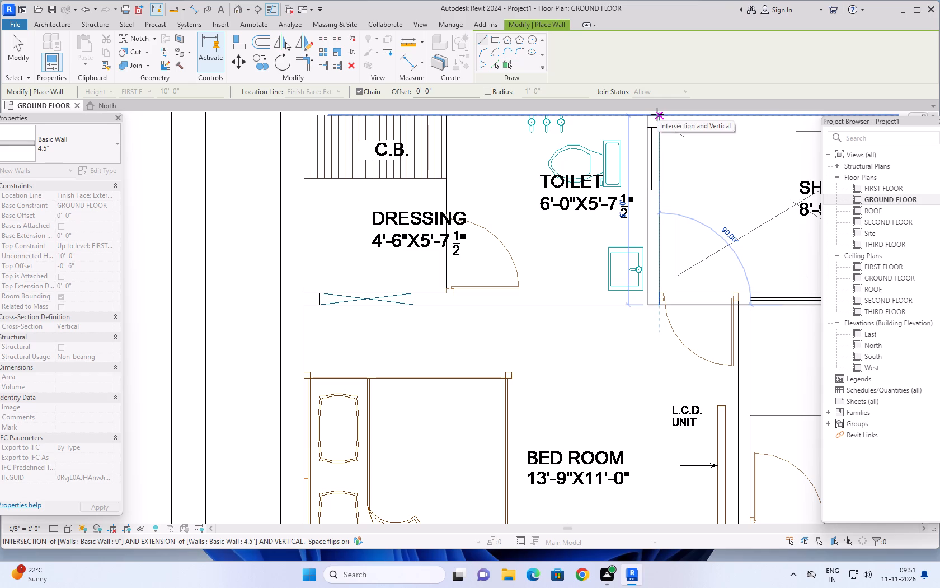
Continue the 4.5" wall between the toilet and shaft up to the inner face of the grid A perimeter wall.
scroll(657, 115, down, 3)
middle_drag(657, 115, 654, 140)
scroll(654, 140, up, 2)
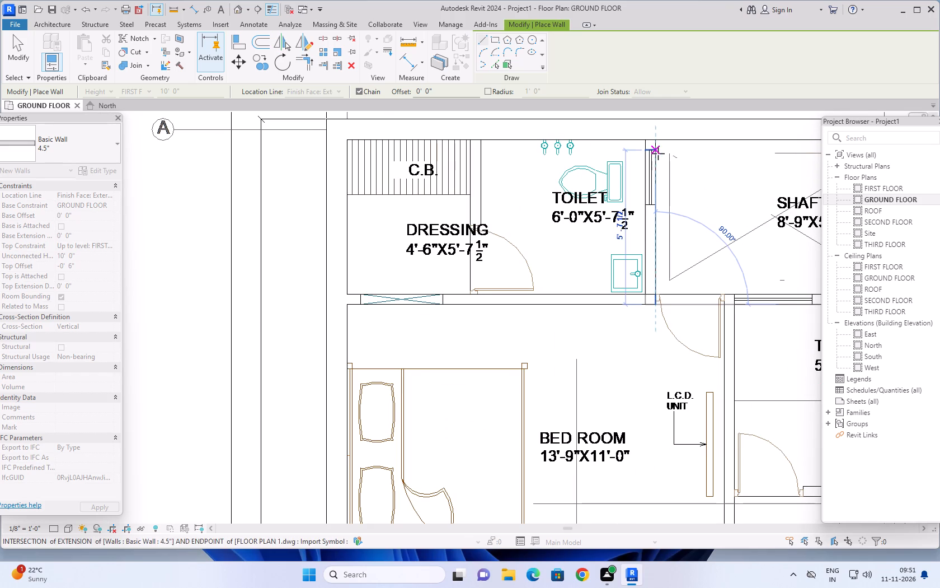
click(657, 139)
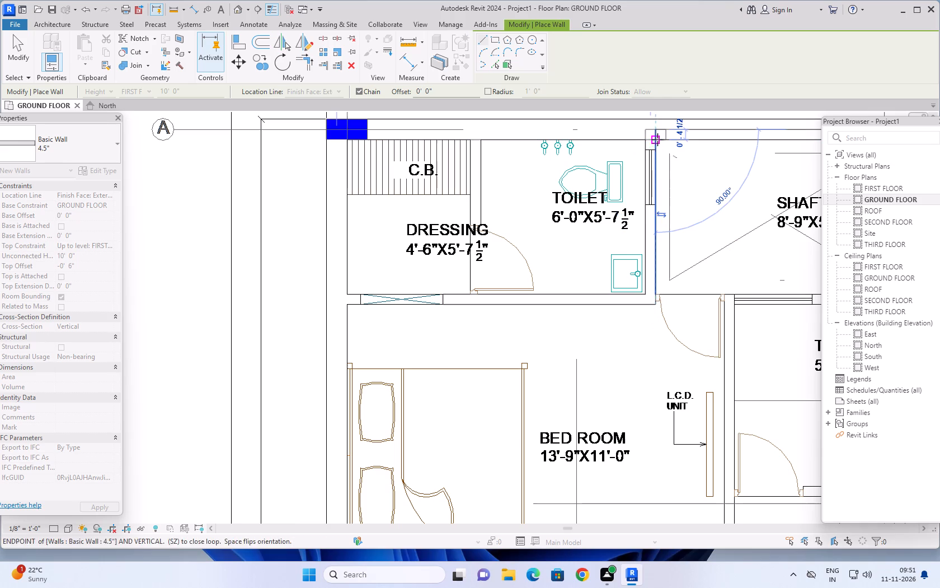
key(Escape)
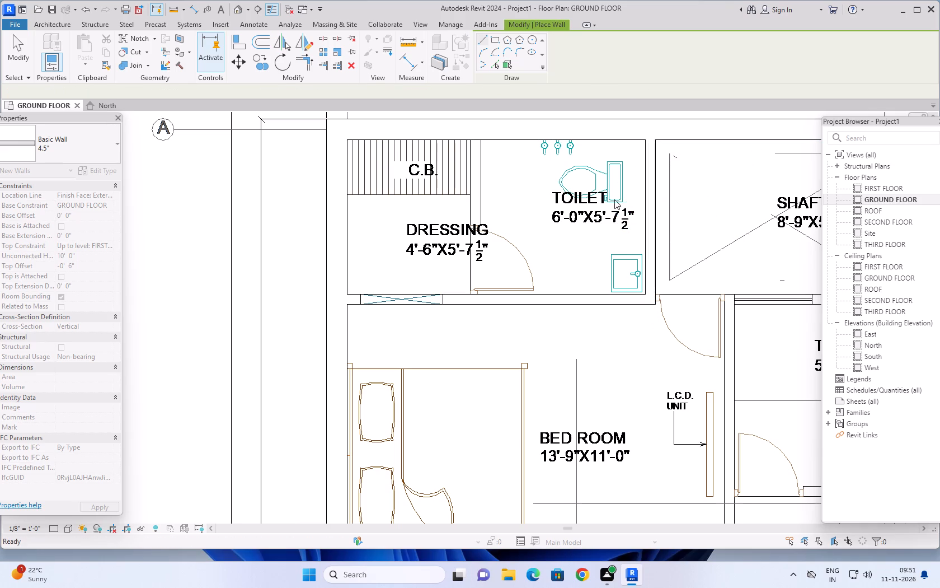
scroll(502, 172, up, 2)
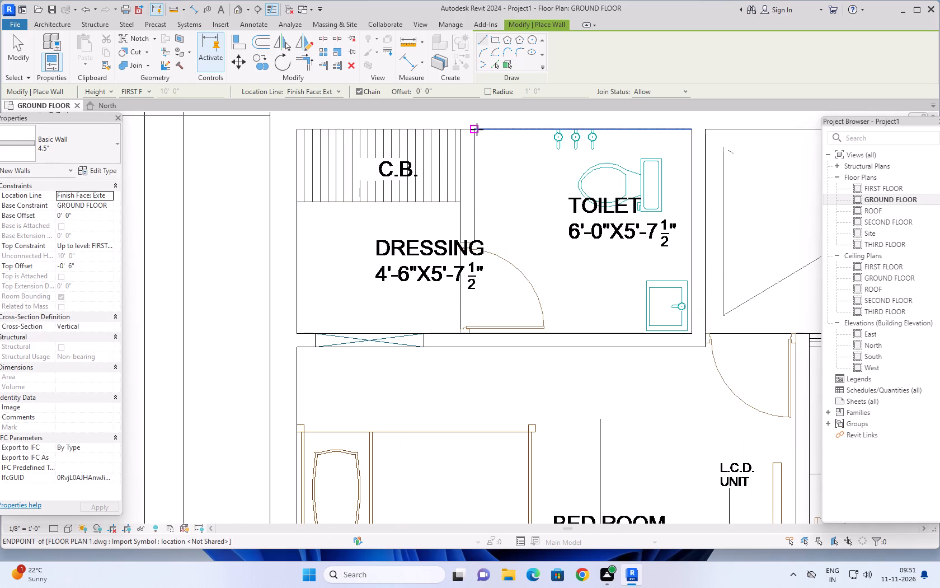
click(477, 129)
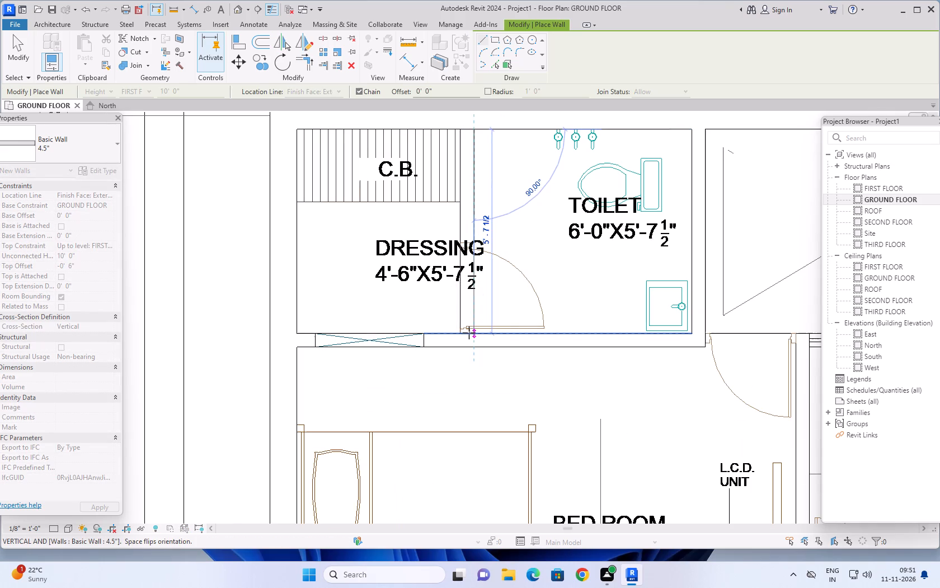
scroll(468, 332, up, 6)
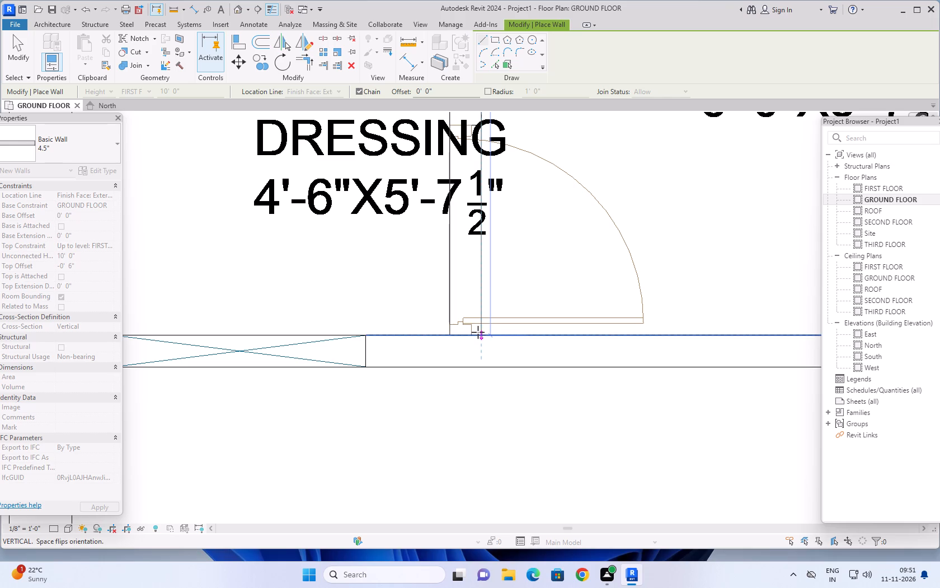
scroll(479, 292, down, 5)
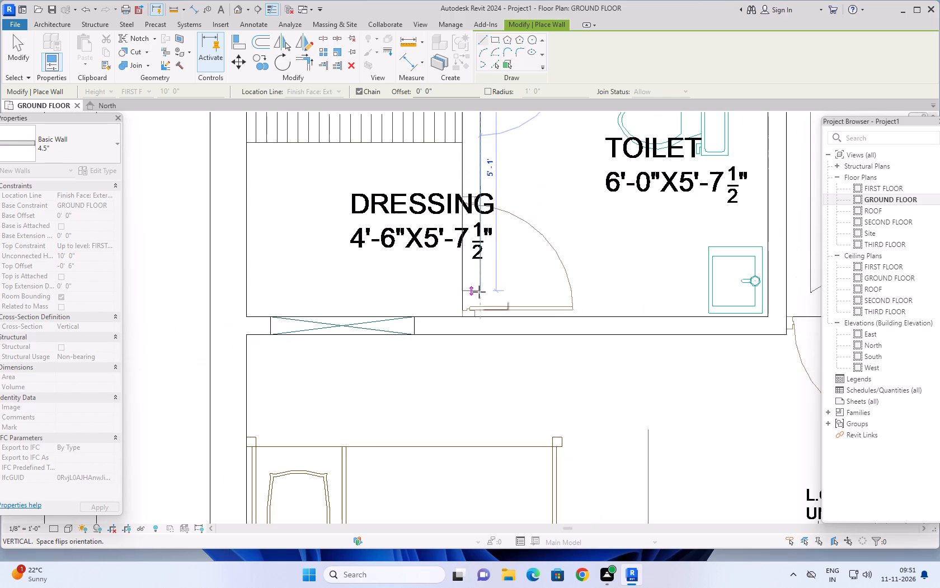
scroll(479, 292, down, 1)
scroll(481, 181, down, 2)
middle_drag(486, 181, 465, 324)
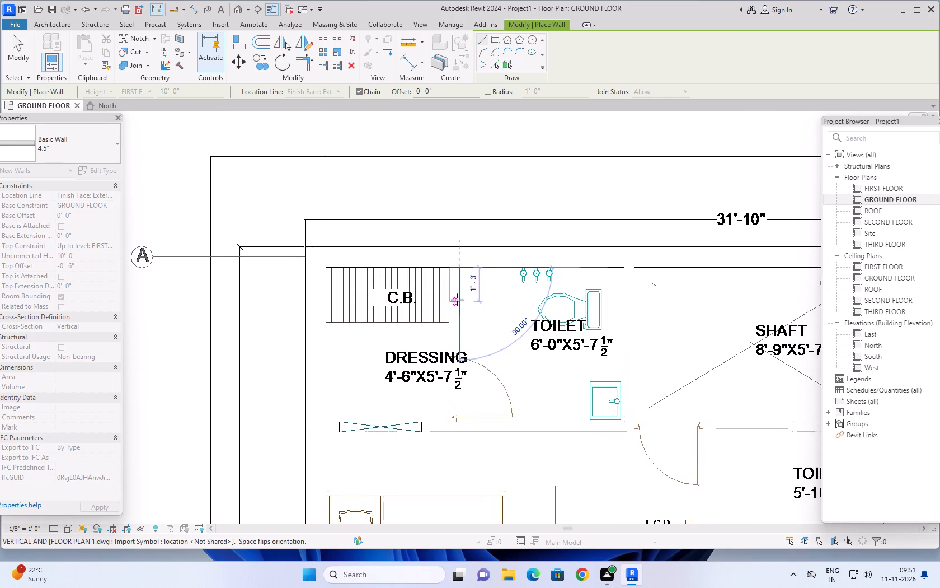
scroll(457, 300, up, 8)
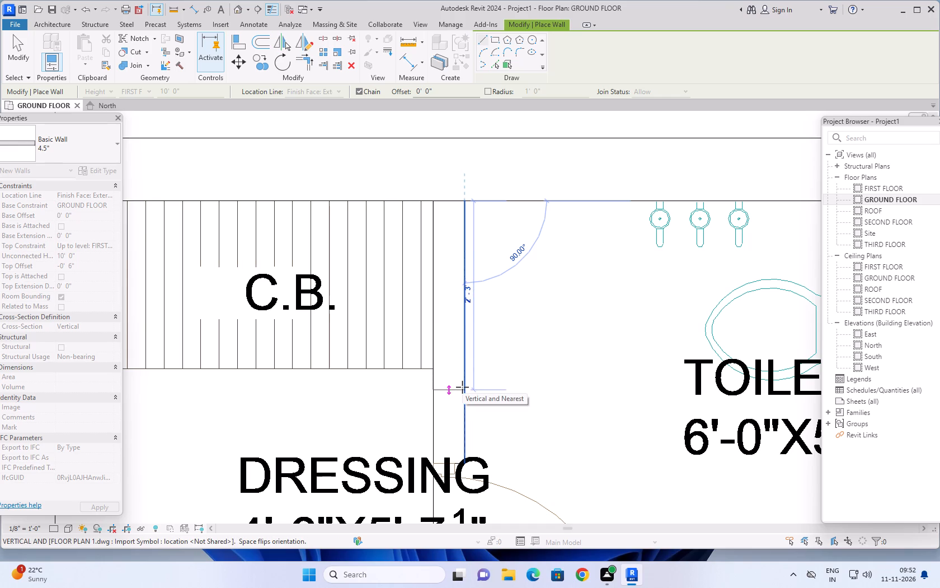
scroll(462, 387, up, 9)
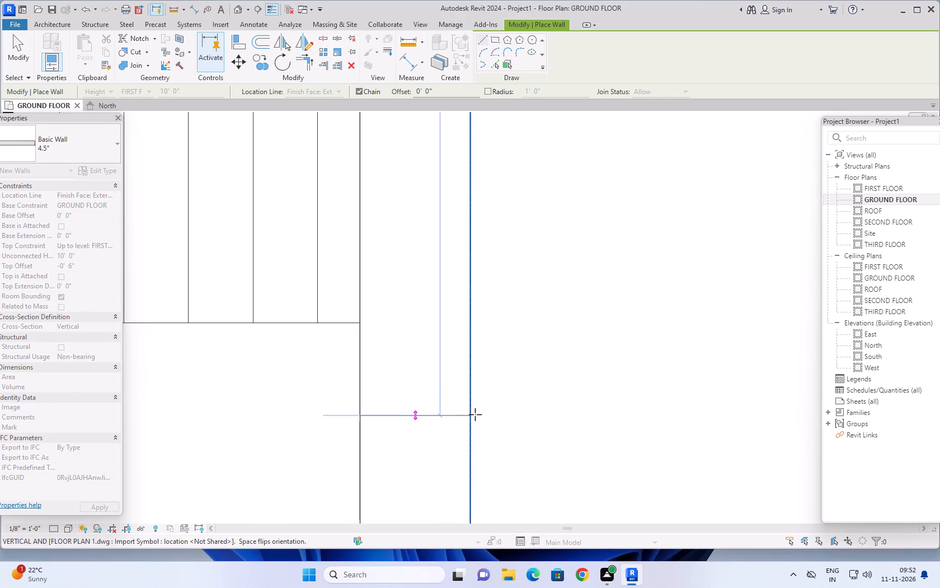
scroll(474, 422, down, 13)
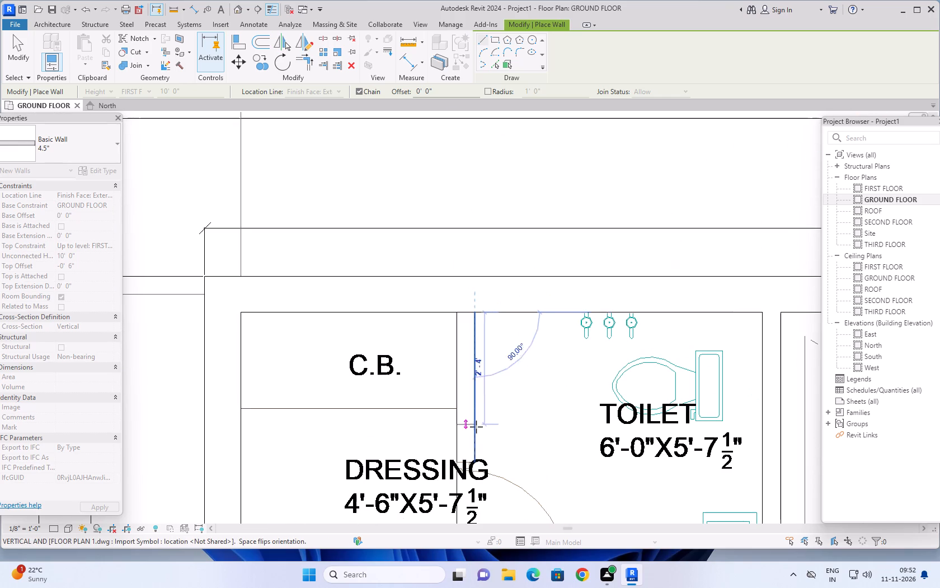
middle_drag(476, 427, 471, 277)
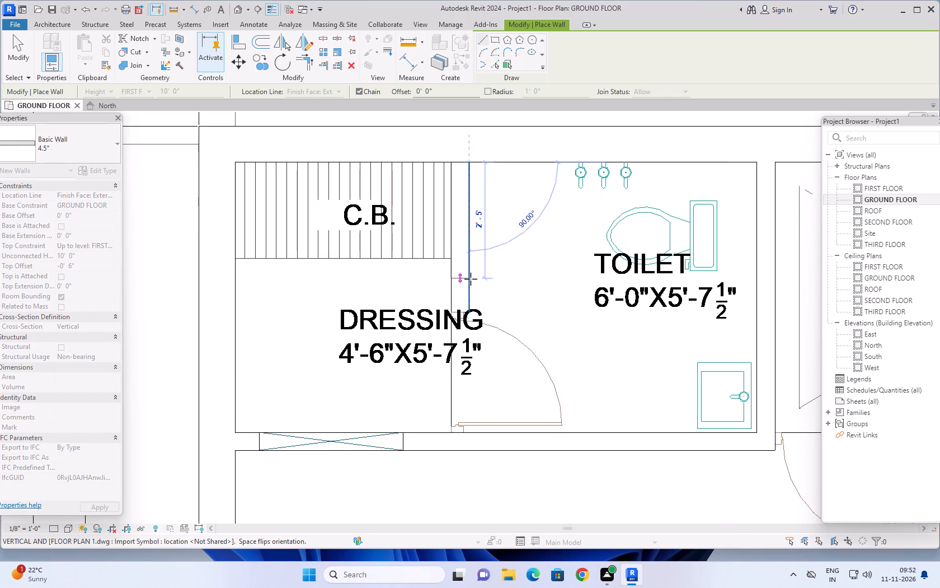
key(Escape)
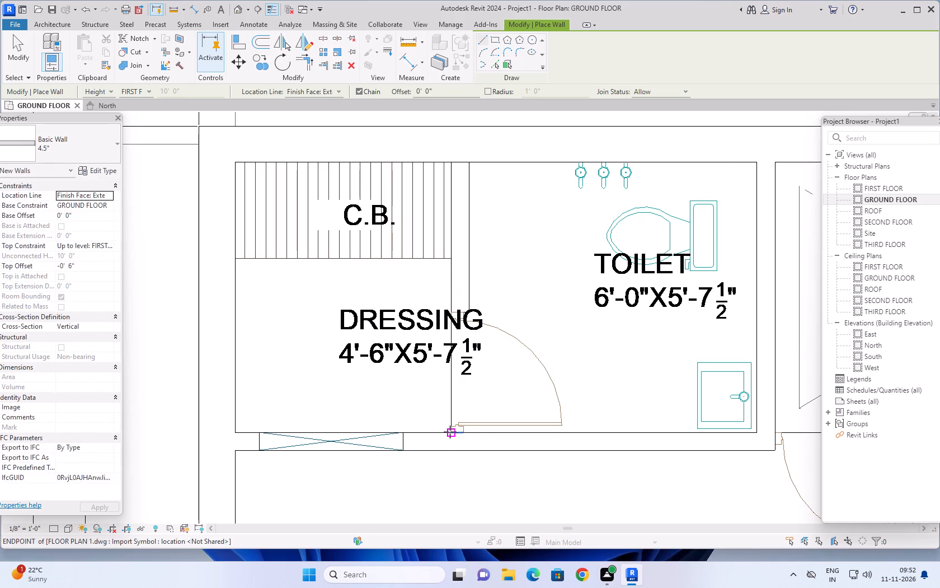
Draw a 4.5" wall about 5'-8" long between the dressing and toilet, from the bedroom-side wall to the grid A perimeter wall.
click(450, 432)
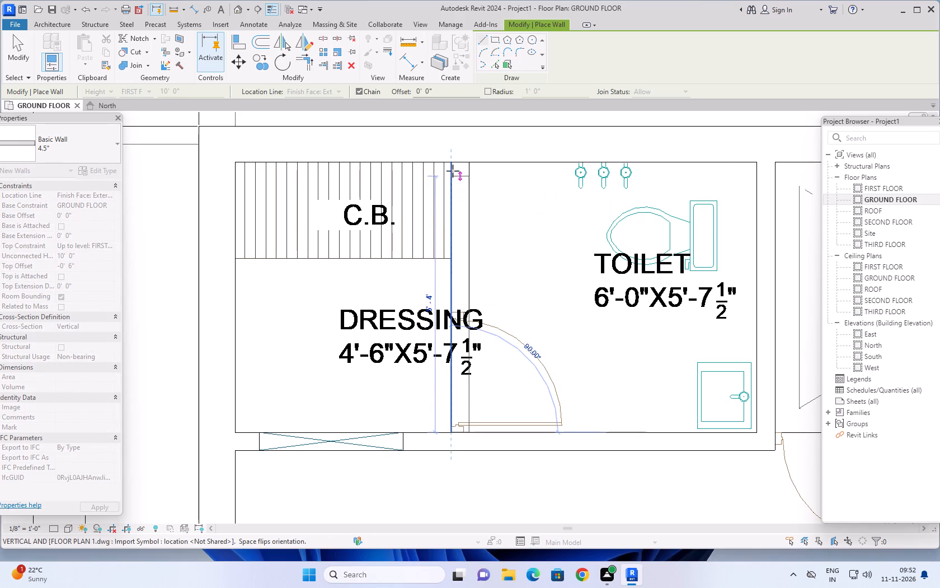
scroll(450, 160, up, 6)
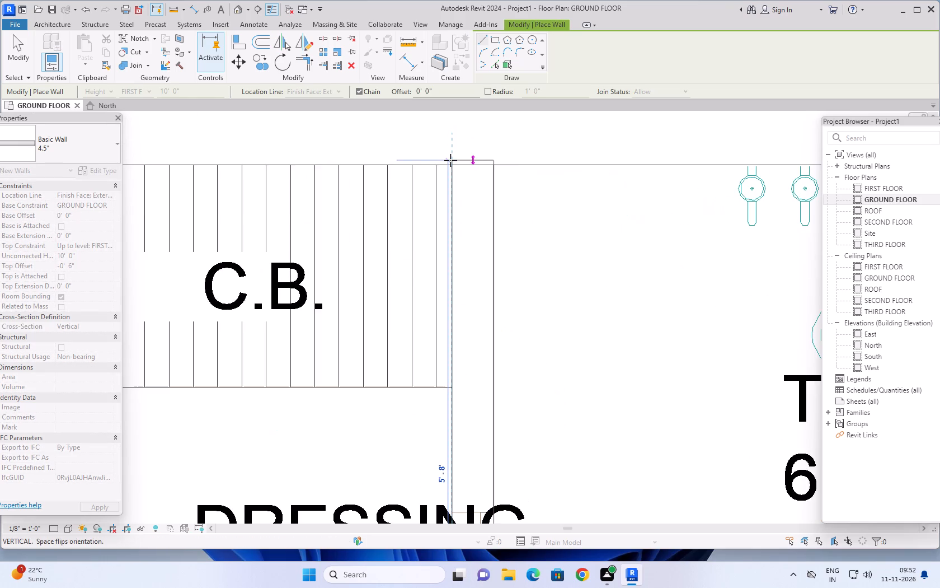
scroll(450, 160, up, 1)
click(449, 165)
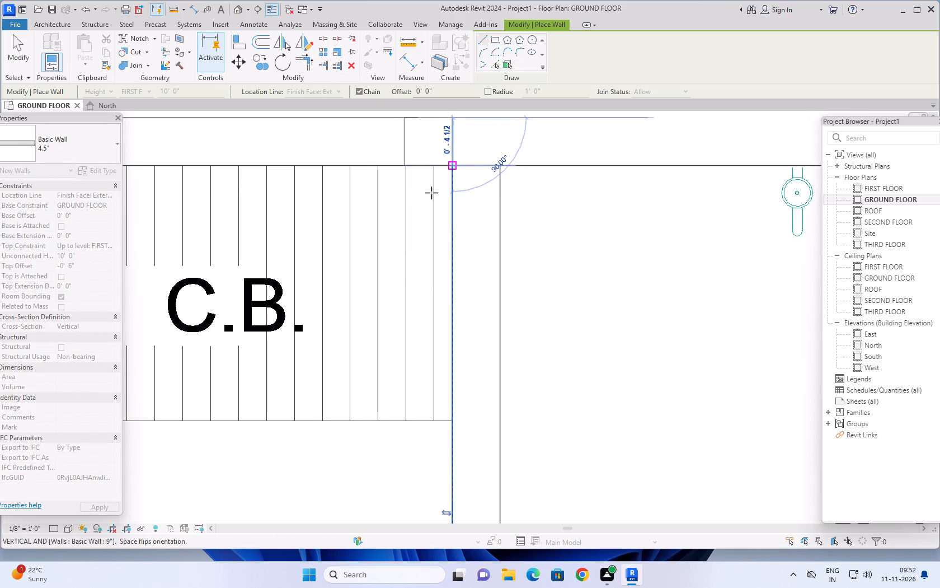
key(Escape)
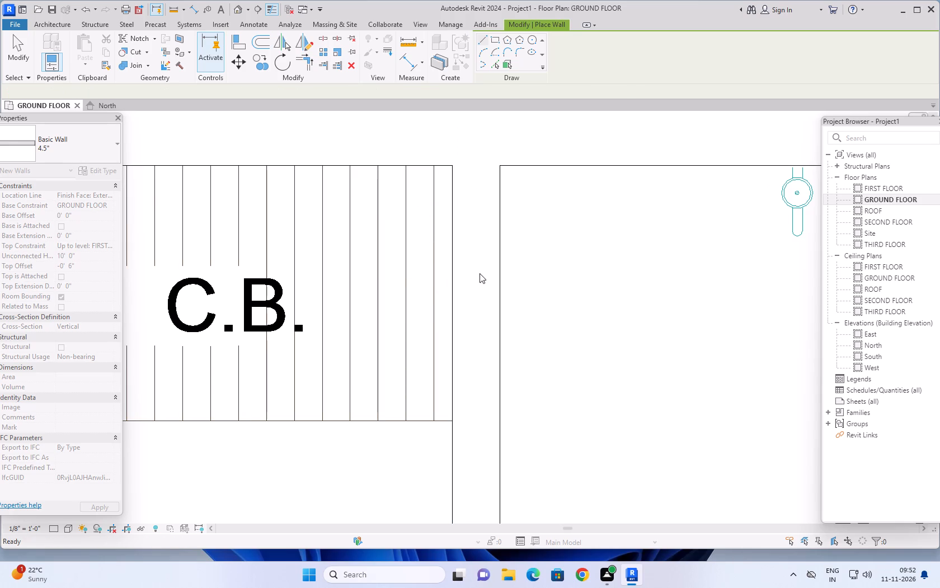
Draw a 4.5" wall about 8'-8 1/2" long between the shaft and the 5'-10" toilet, from the mandir side to the toilet-shaft wall.
scroll(490, 273, down, 11)
scroll(534, 295, down, 4)
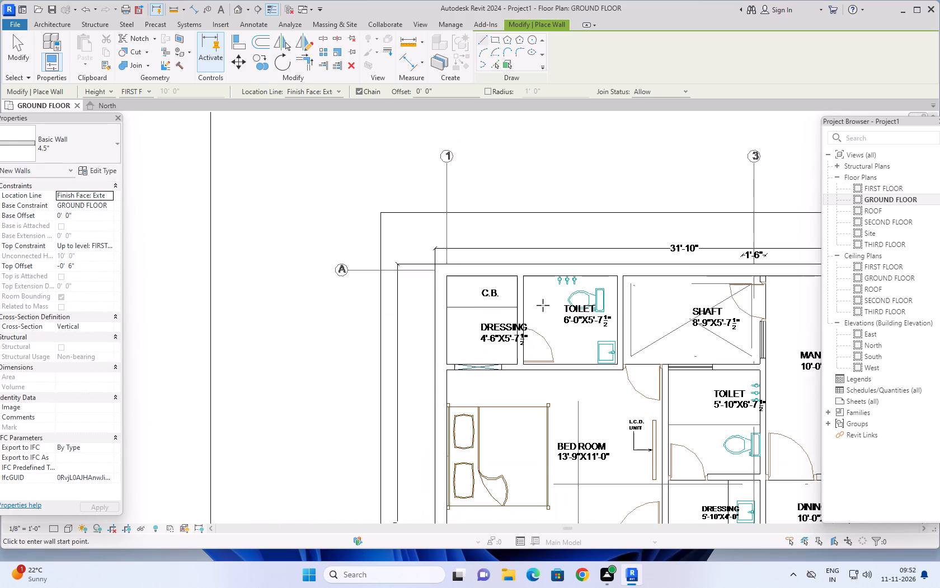
middle_drag(546, 307, 360, 279)
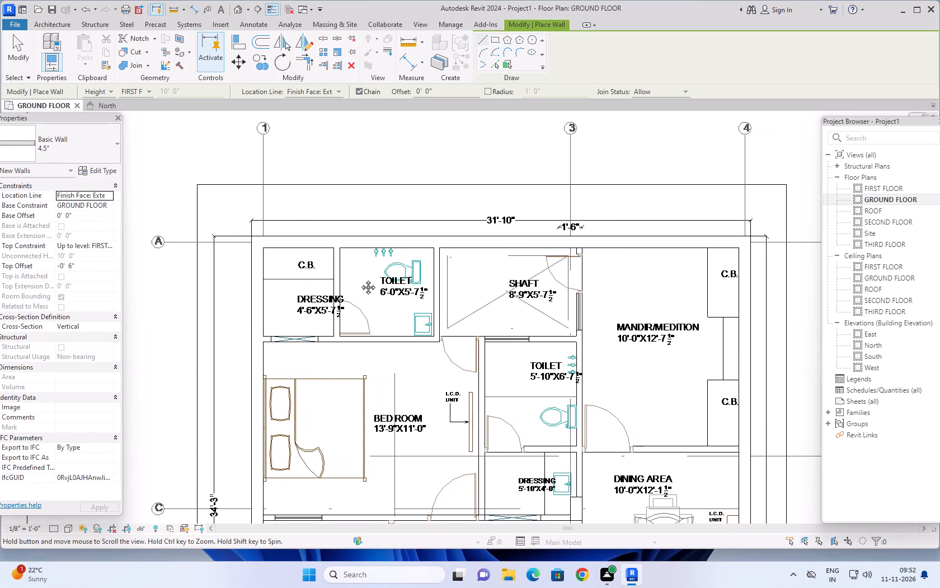
middle_drag(360, 279, 356, 278)
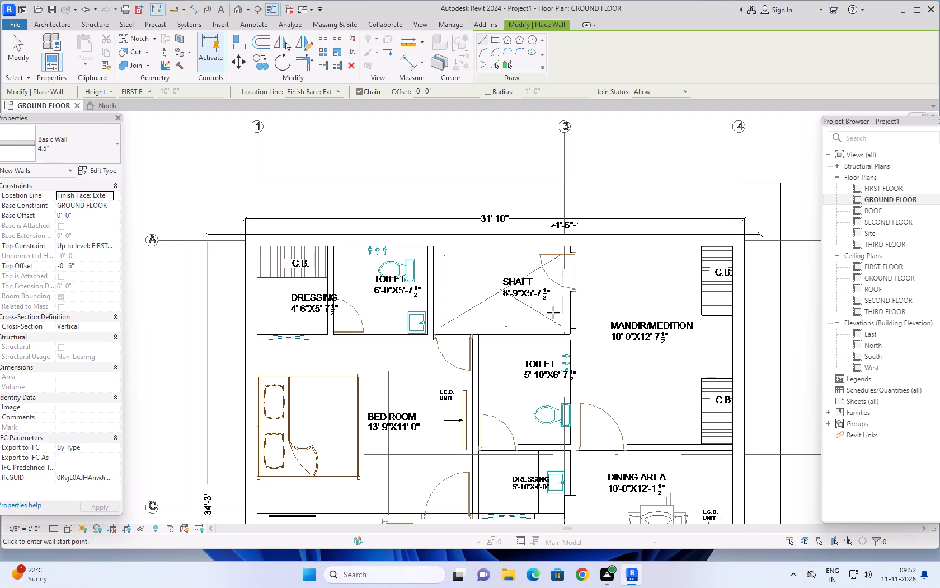
scroll(490, 351, up, 1)
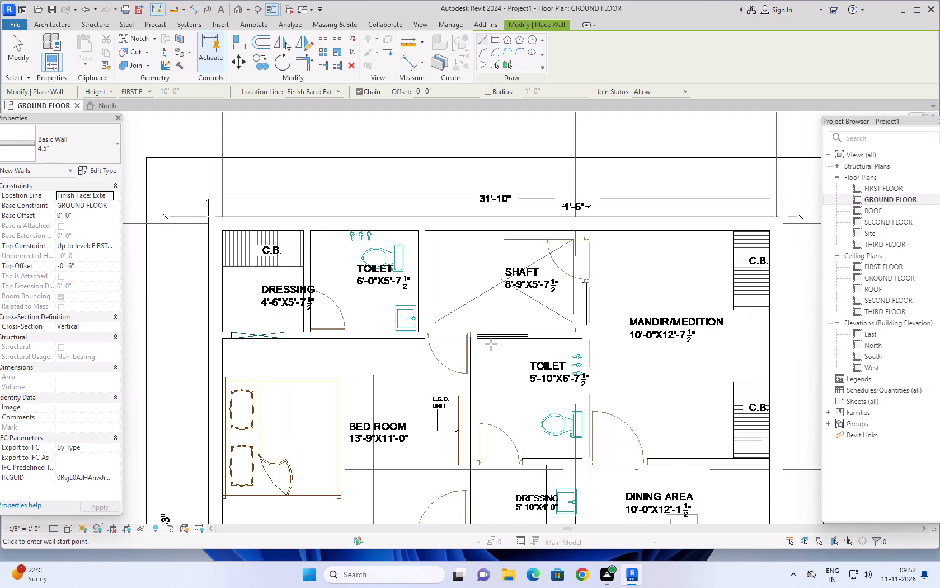
scroll(491, 344, up, 2)
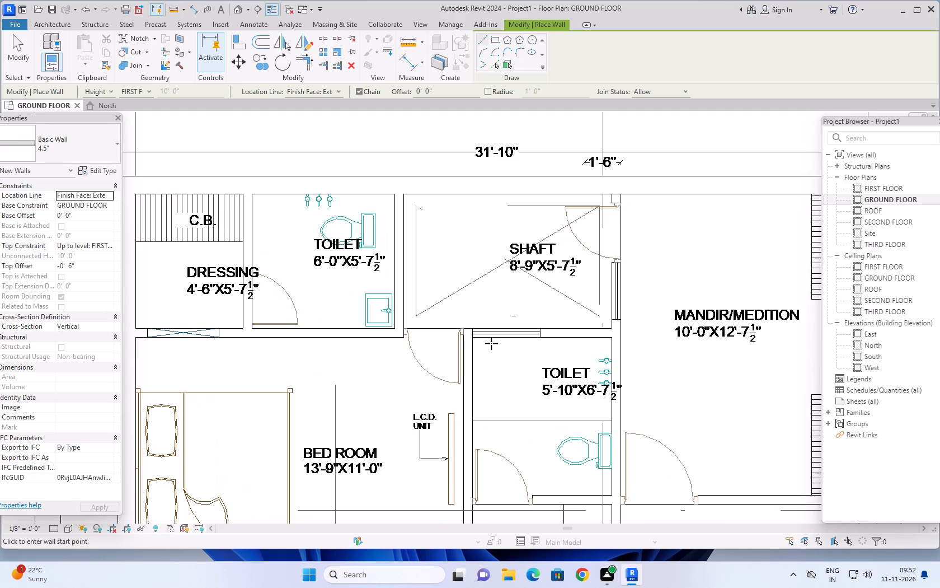
scroll(491, 343, up, 2)
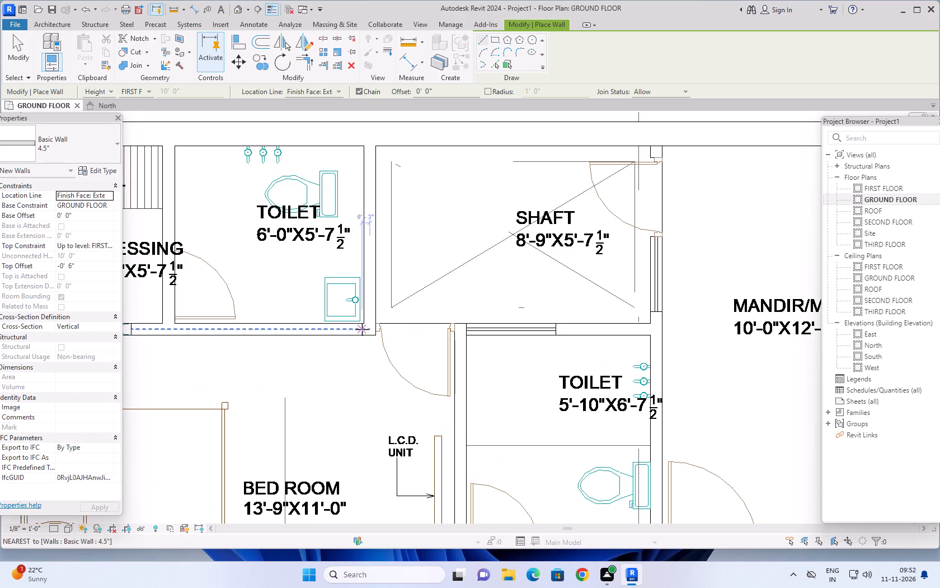
click(651, 323)
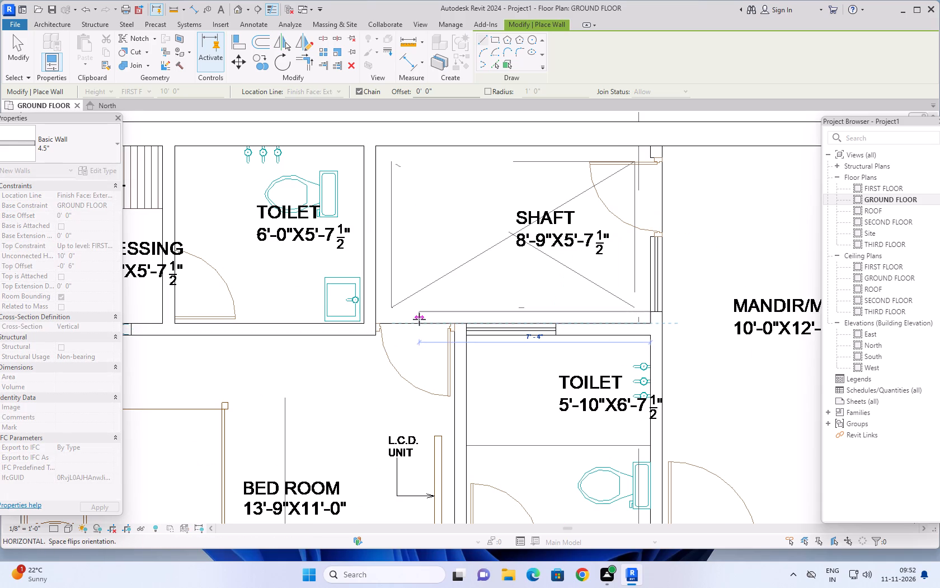
key(space)
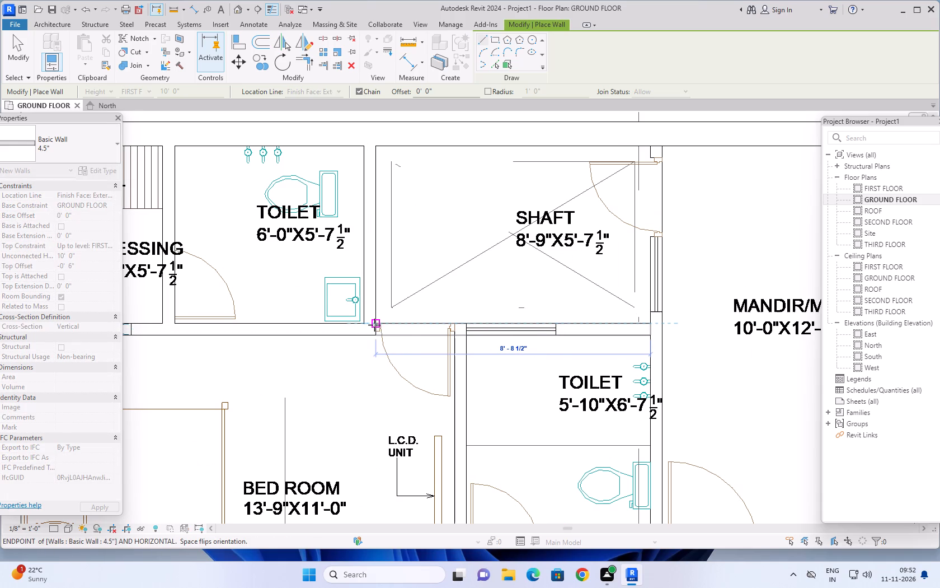
click(374, 325)
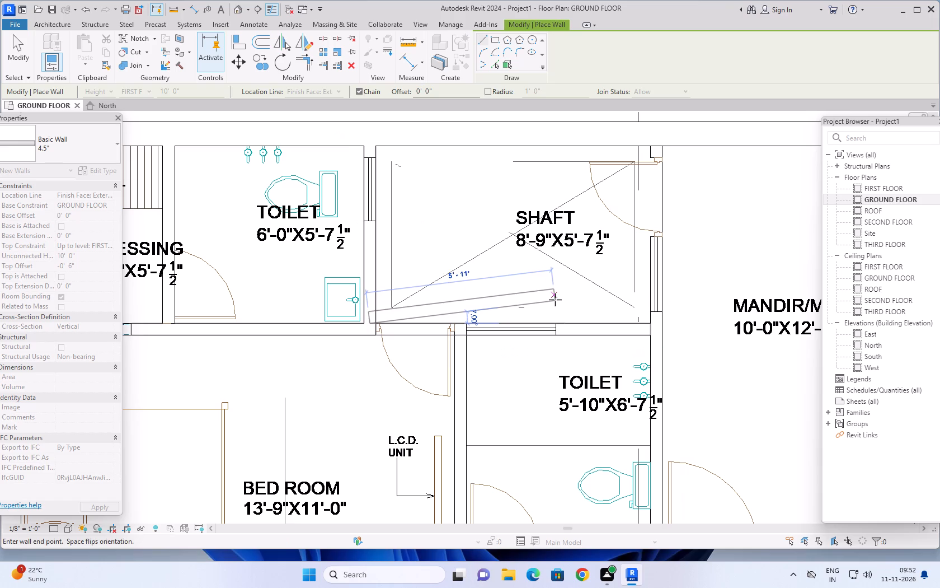
key(Escape)
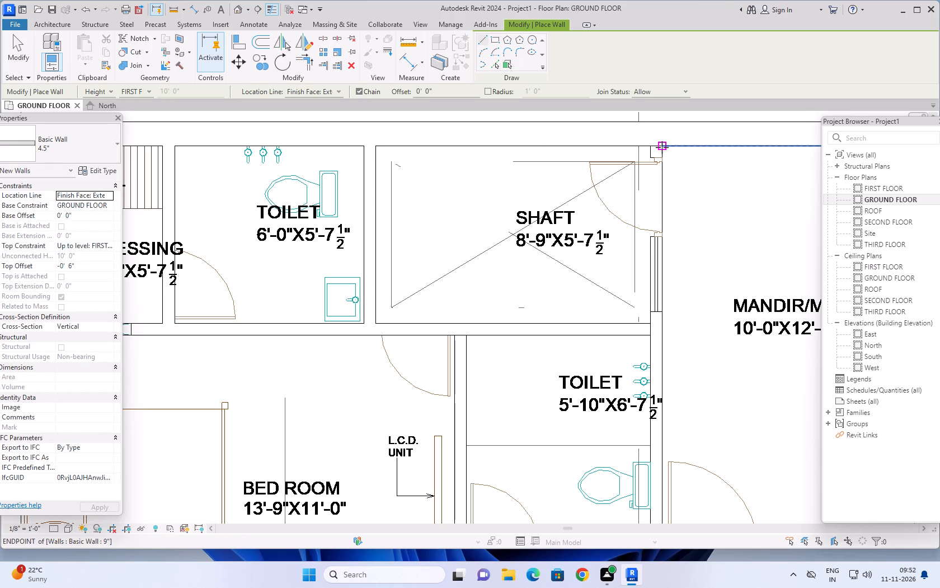
Draw a 4.5" wall about 15'-10 1/2" long along the mandir side, from the grid A perimeter wall to the column beside the 5'-10" dressing.
click(662, 147)
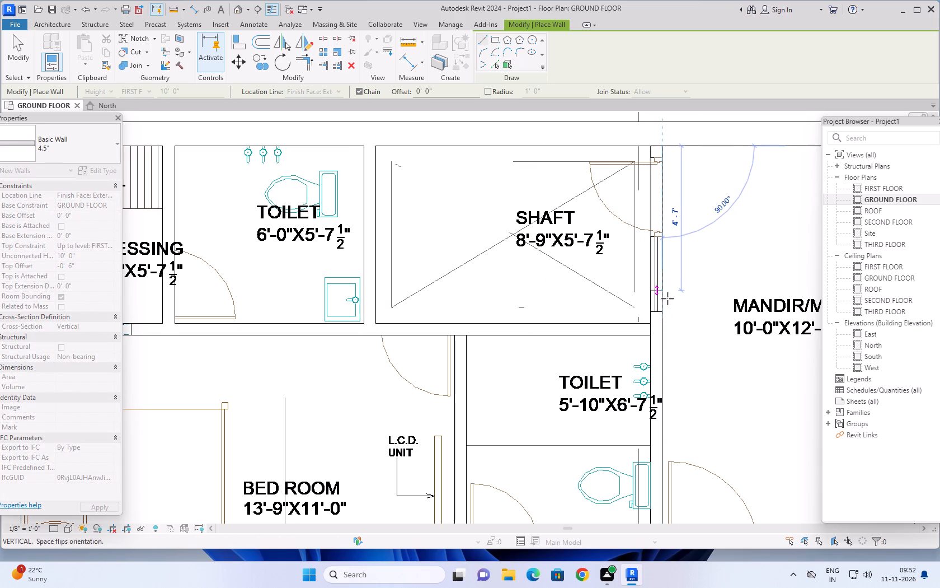
scroll(664, 367, down, 1)
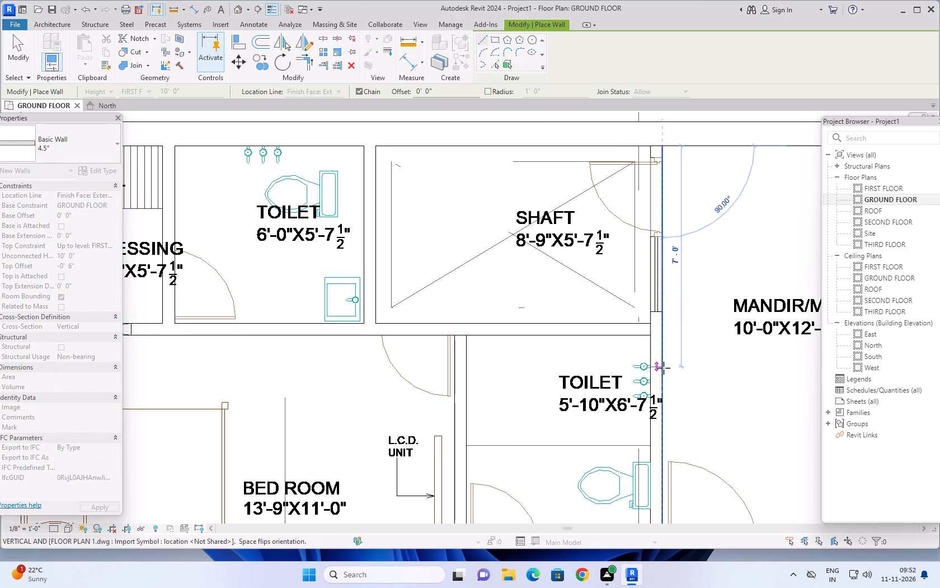
middle_drag(663, 370, 646, 304)
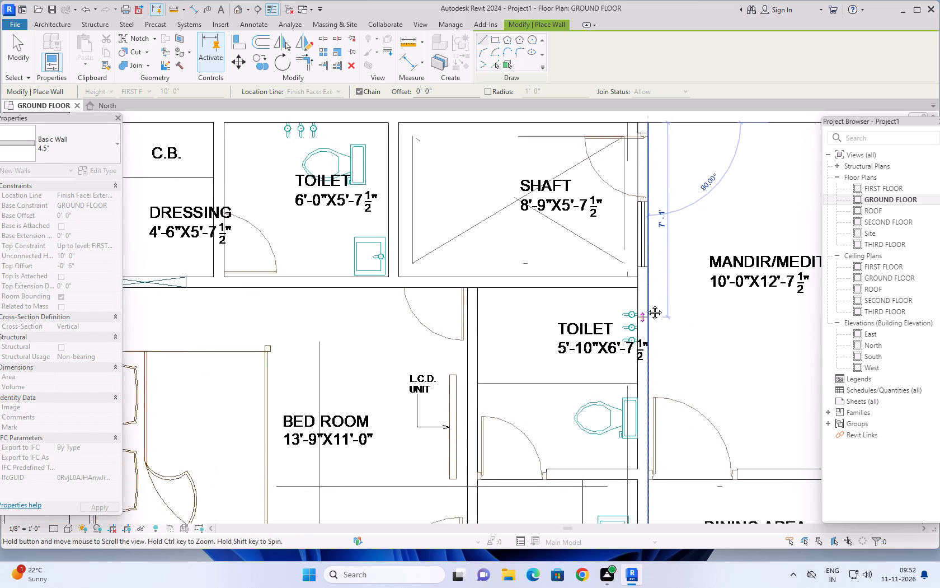
middle_drag(646, 304, 639, 273)
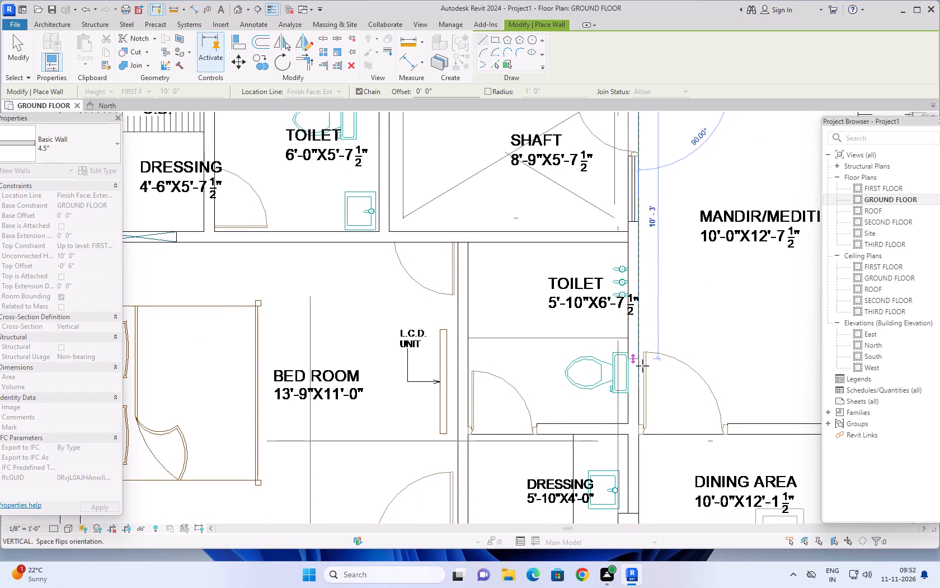
scroll(636, 450, down, 3)
middle_drag(634, 449, 619, 307)
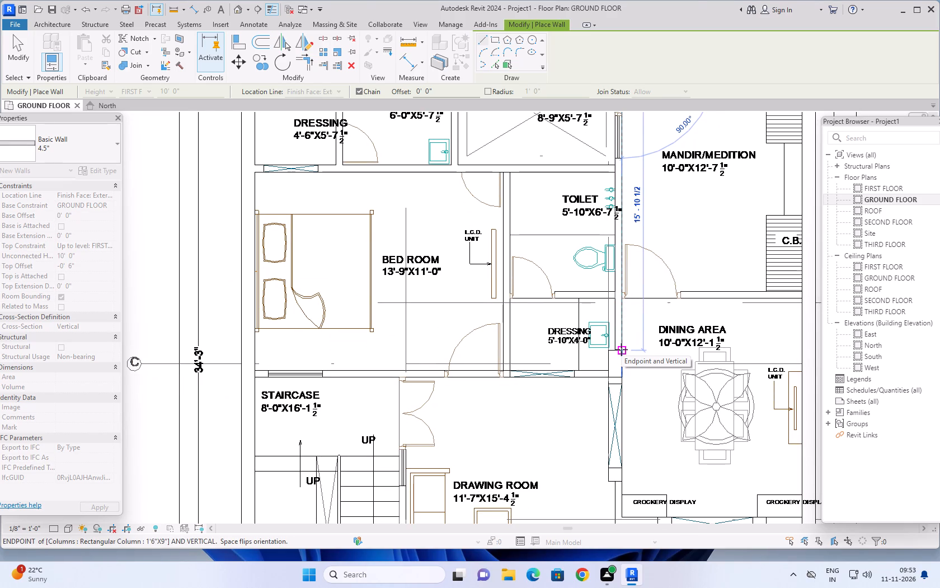
click(621, 349)
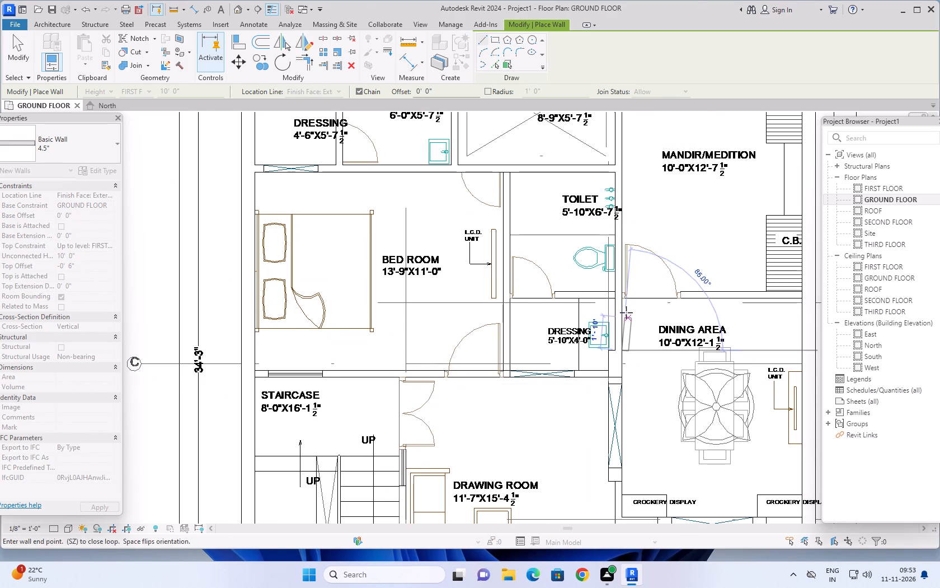
key(Escape)
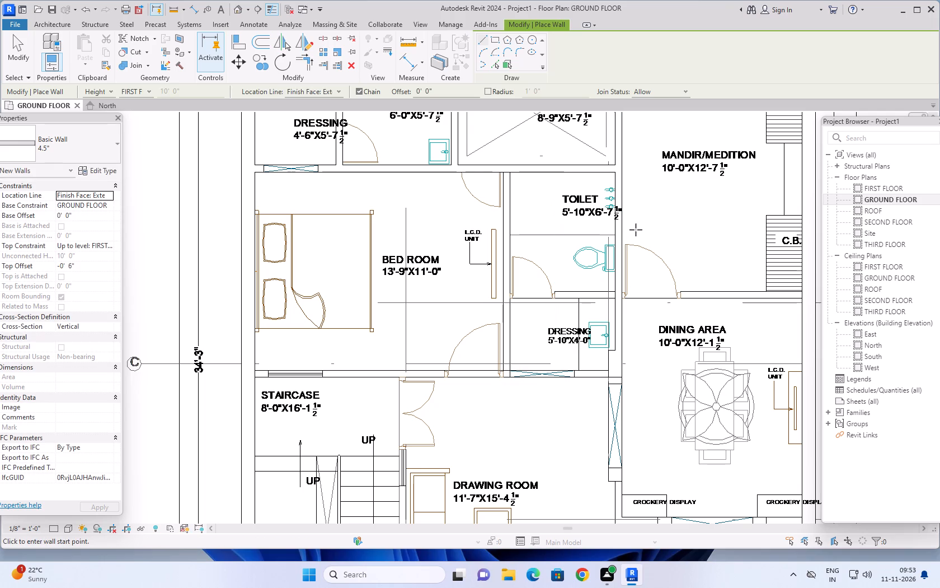
Draw a 4.5" wall about 11'-4 1/2" long between the bedroom and the 5'-10" toilet and dressing, ending at the drawing-room-side wall face.
scroll(641, 226, down, 3)
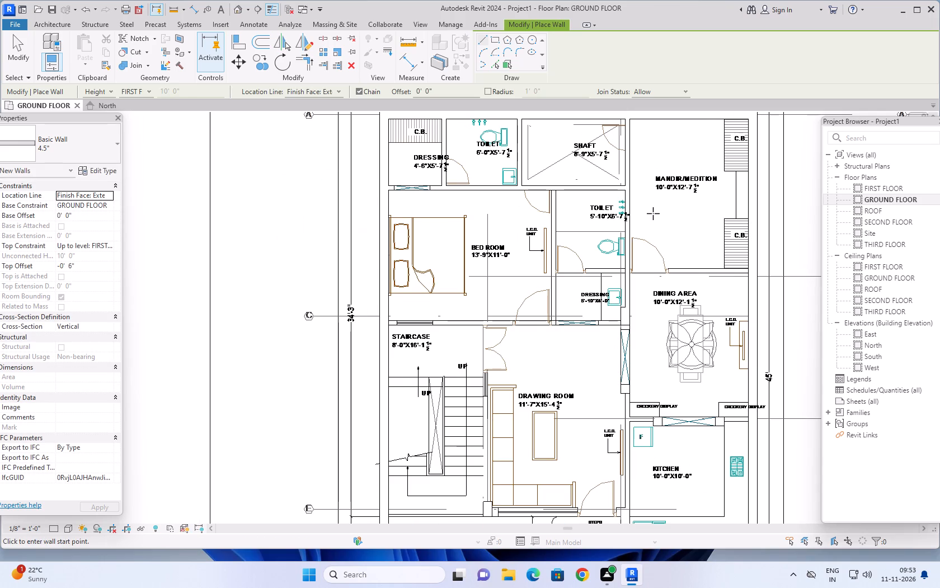
middle_drag(653, 213, 638, 260)
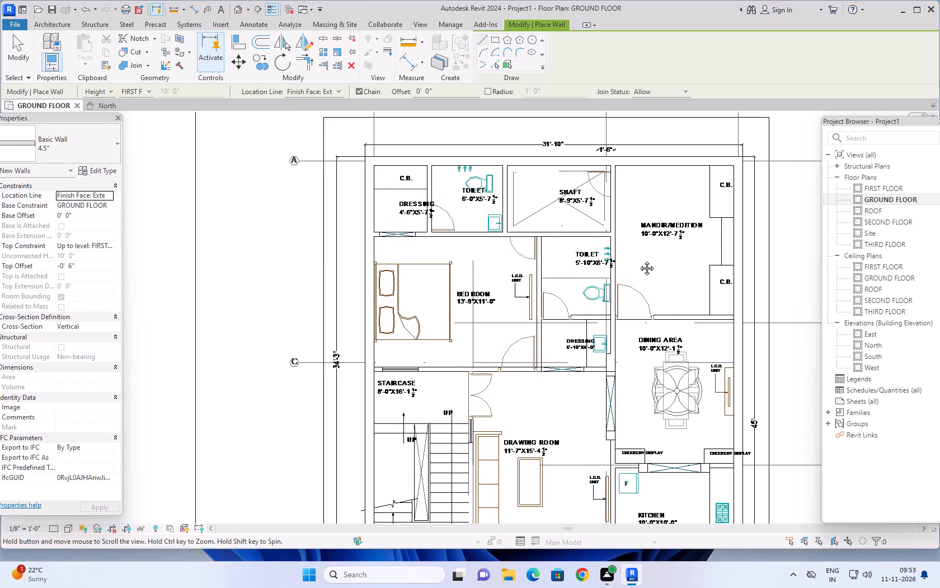
middle_drag(638, 260, 626, 253)
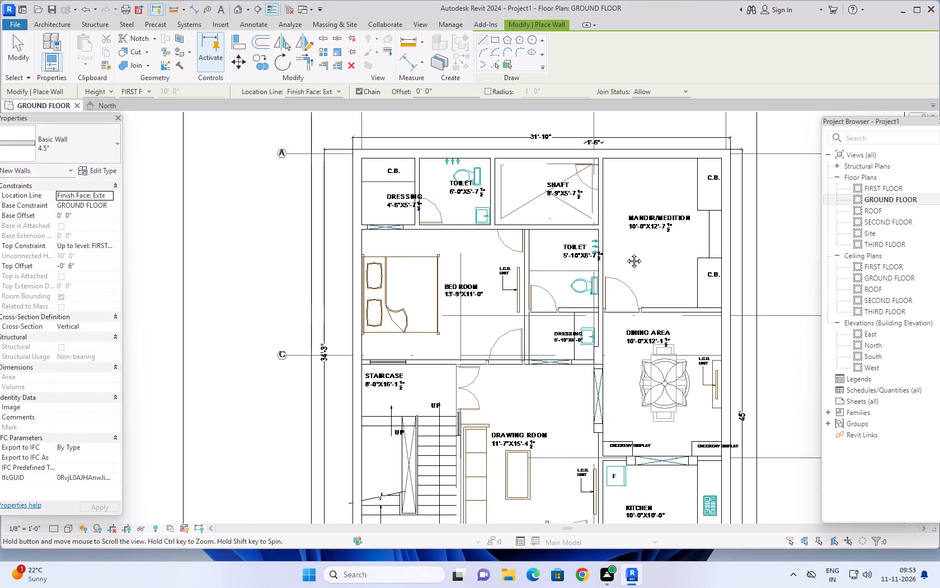
middle_drag(626, 253, 623, 251)
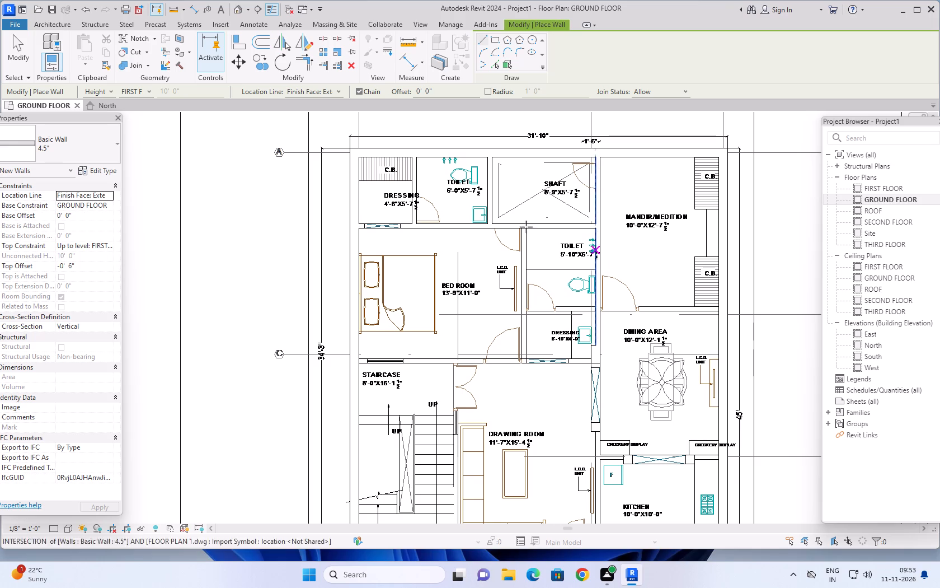
scroll(523, 230, up, 8)
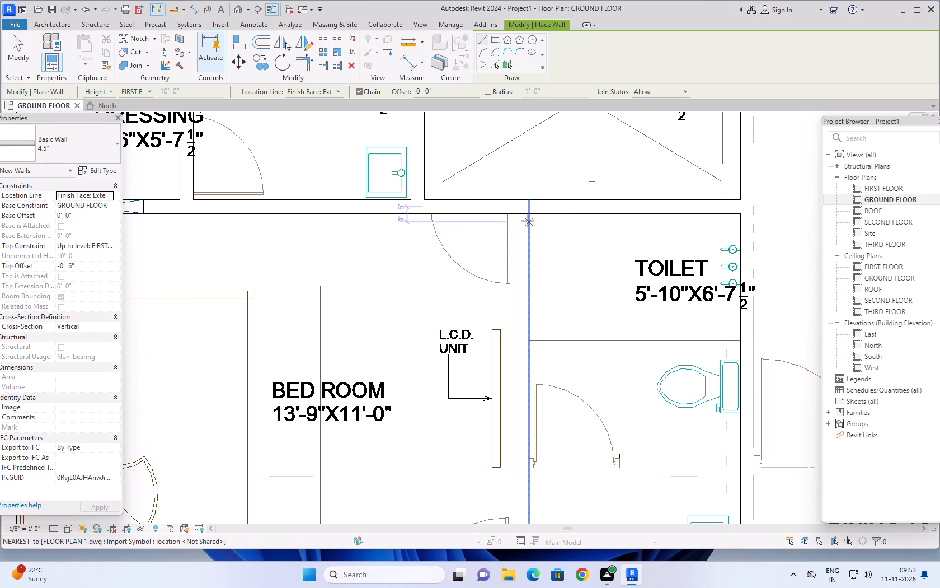
click(529, 213)
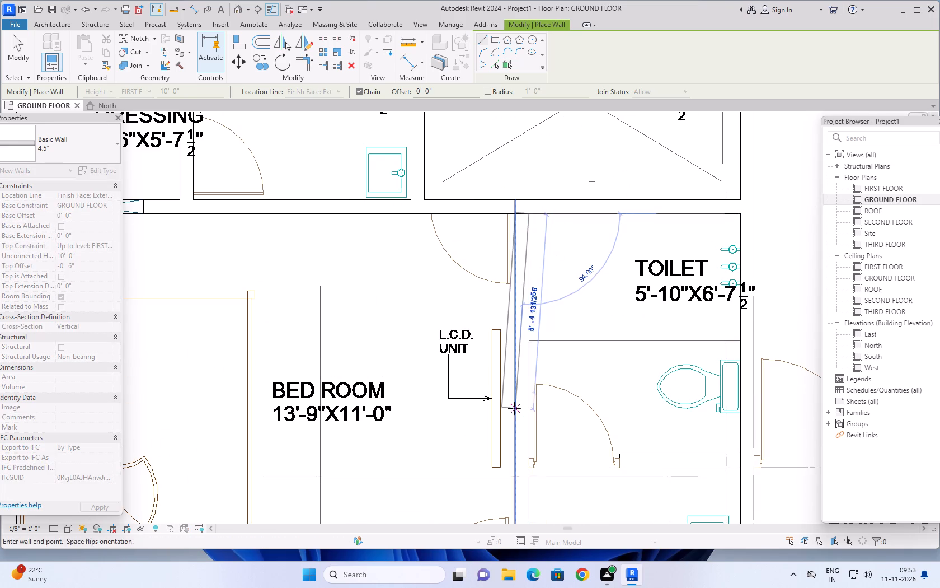
scroll(529, 420, down, 7)
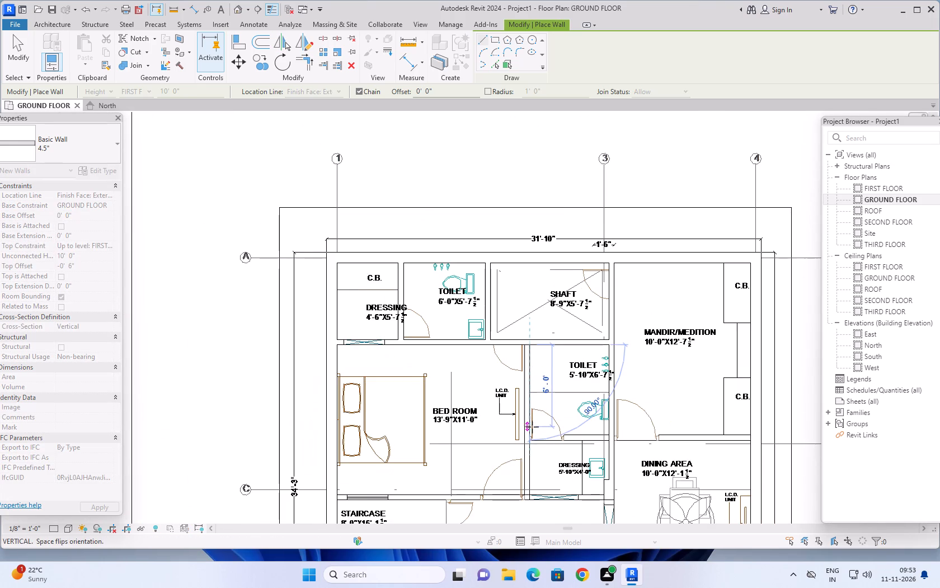
middle_drag(532, 426, 515, 356)
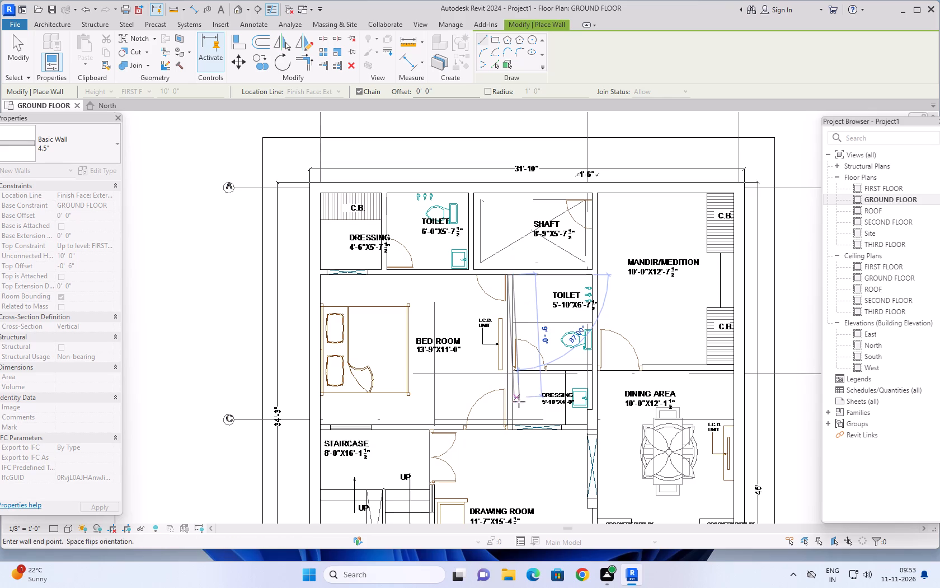
scroll(515, 414, up, 6)
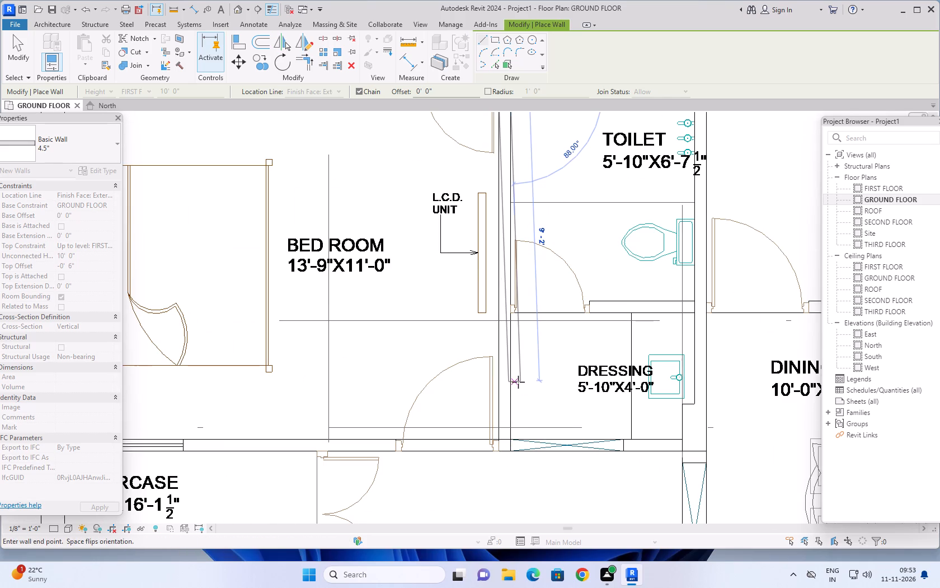
click(510, 451)
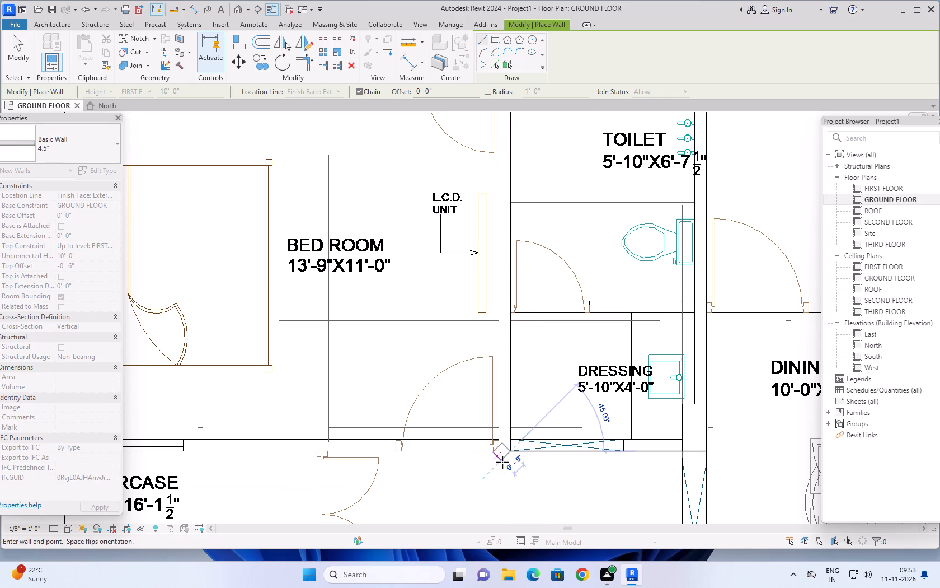
key(Escape)
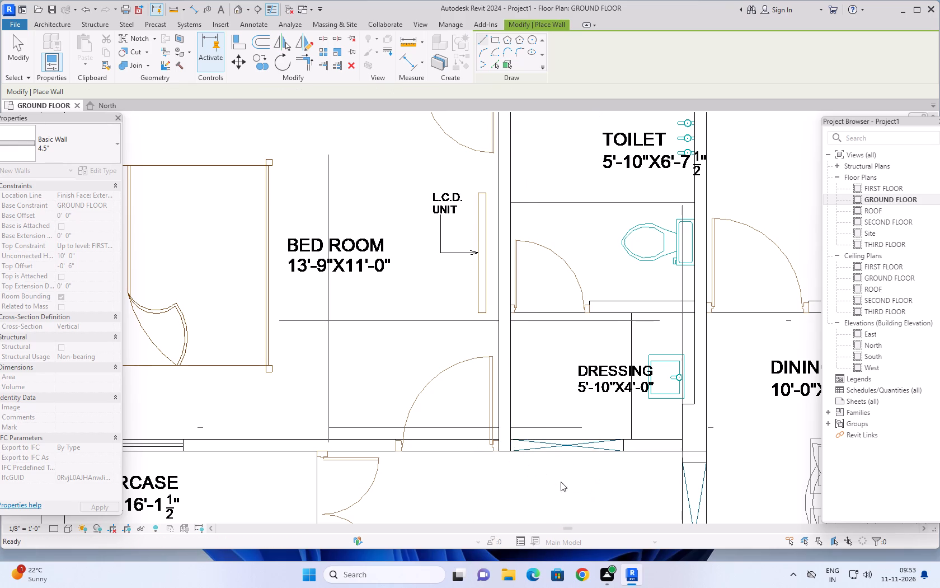
Draw a 4.5" wall about 1'-10 1/2" long on the dressing's drawing-room side, from the column to the near edge of the opening.
scroll(625, 470, up, 1)
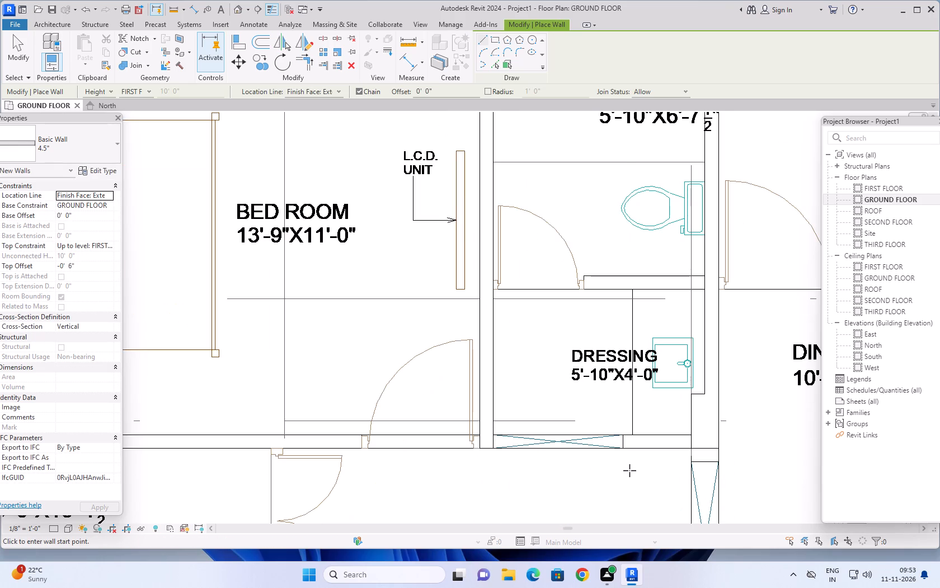
scroll(629, 470, up, 1)
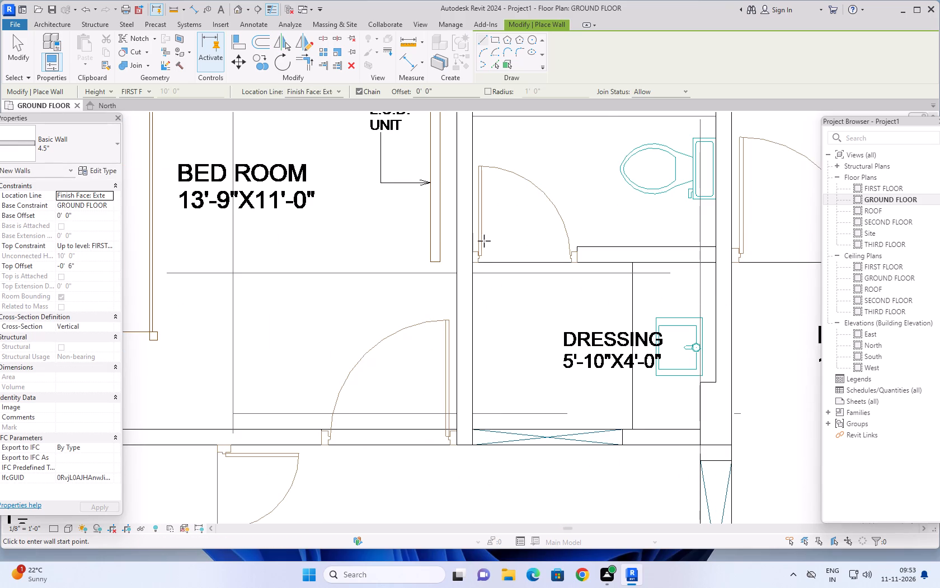
scroll(492, 252, down, 5)
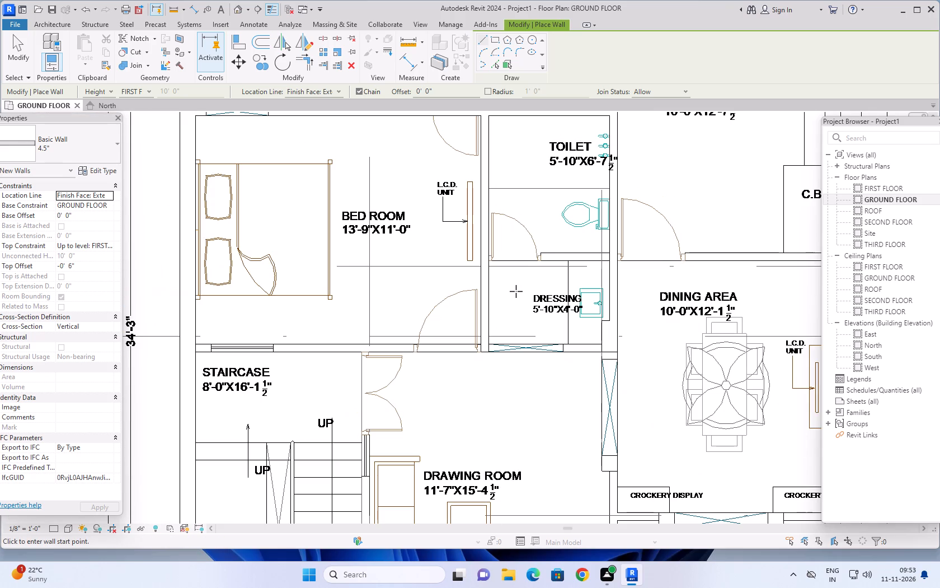
scroll(569, 351, down, 2)
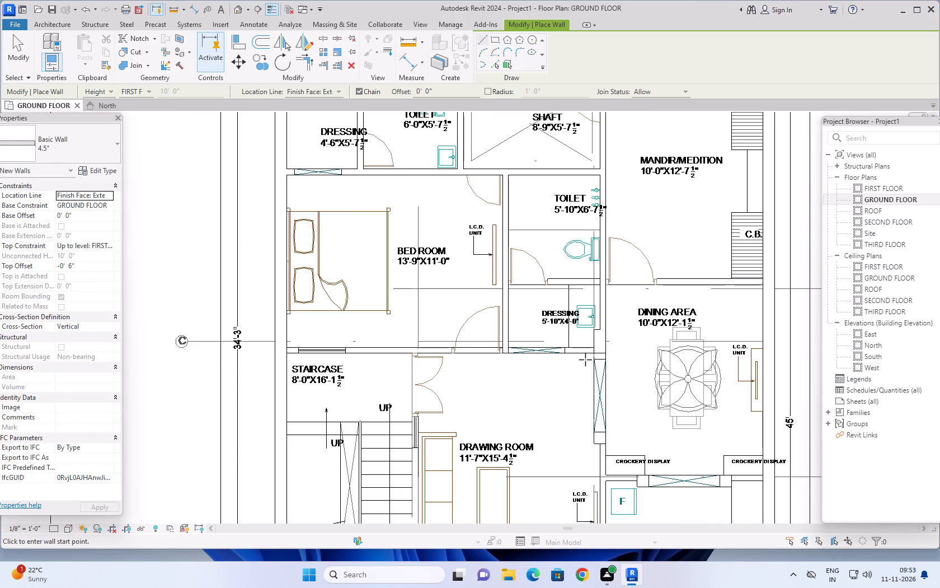
scroll(585, 360, up, 7)
click(608, 343)
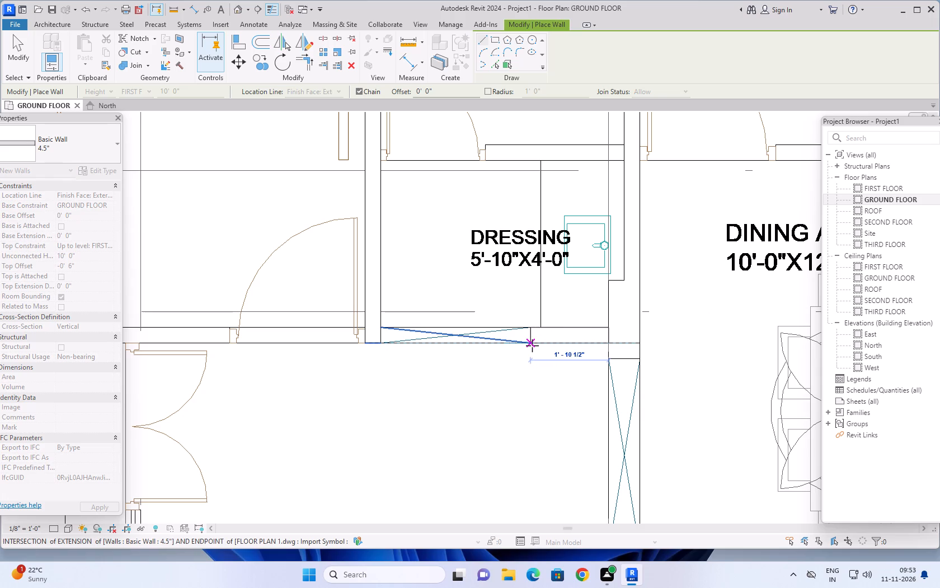
scroll(532, 345, up, 6)
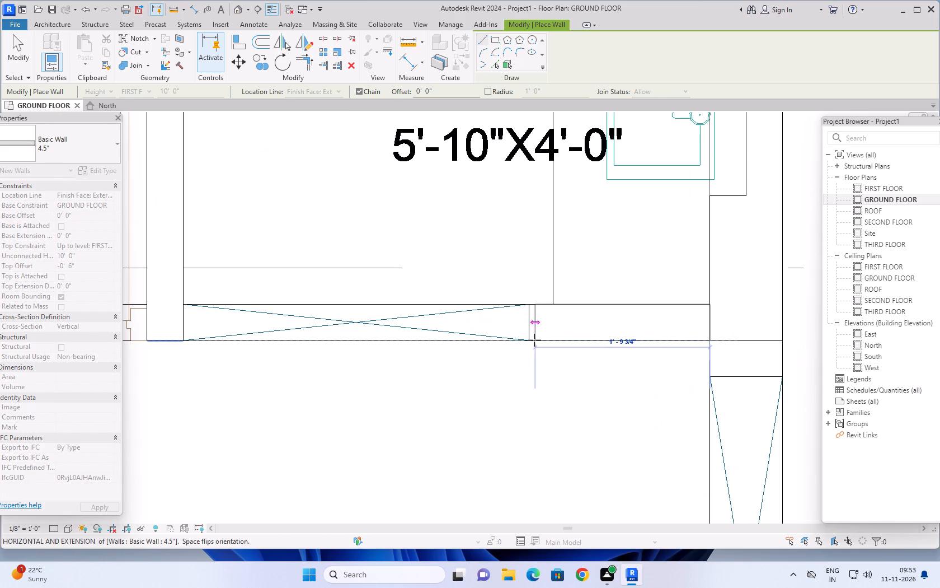
scroll(527, 337, up, 7)
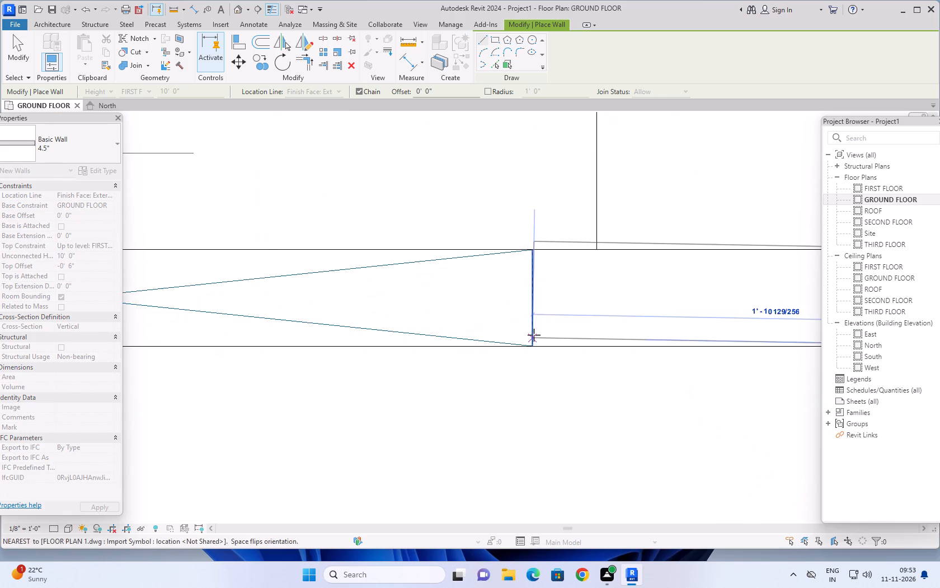
scroll(537, 335, up, 7)
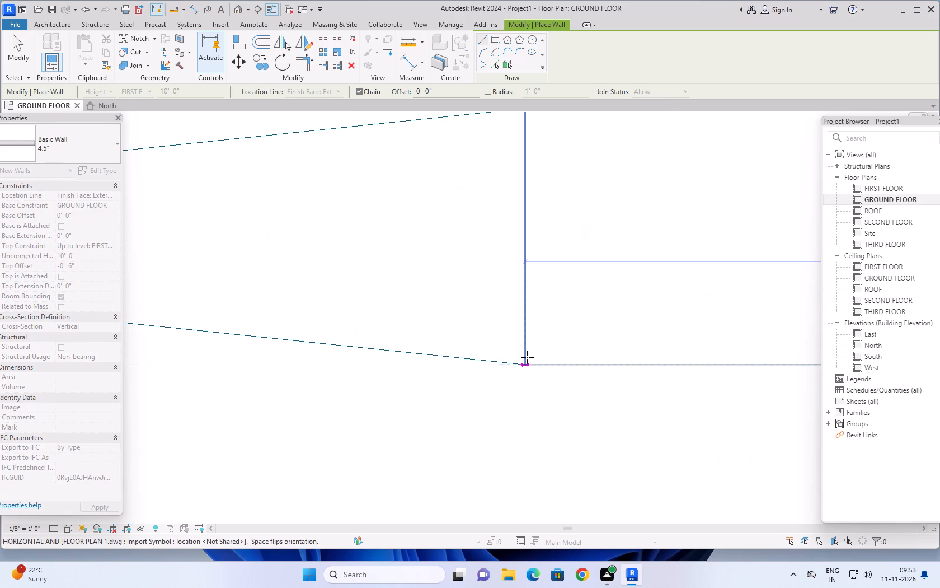
click(525, 366)
scroll(561, 391, down, 3)
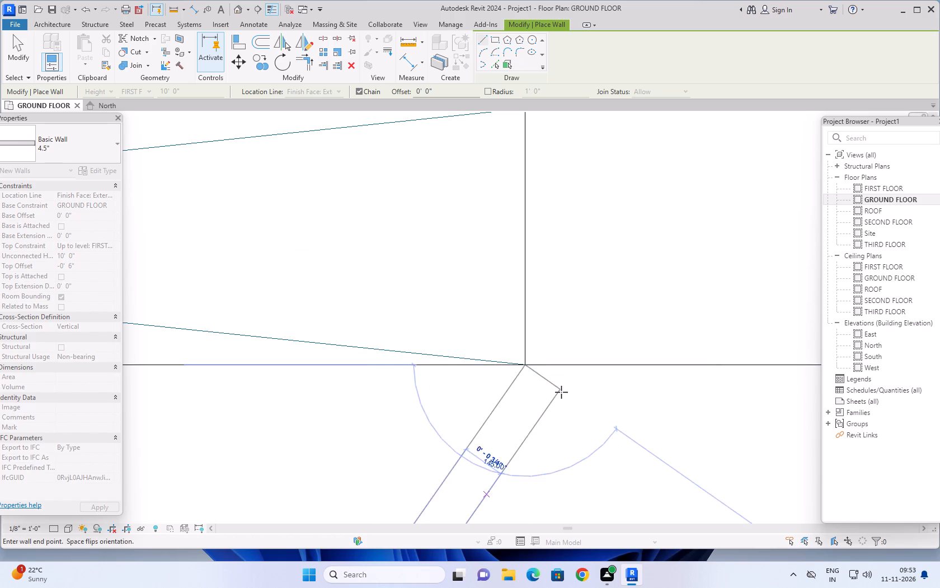
scroll(561, 392, down, 20)
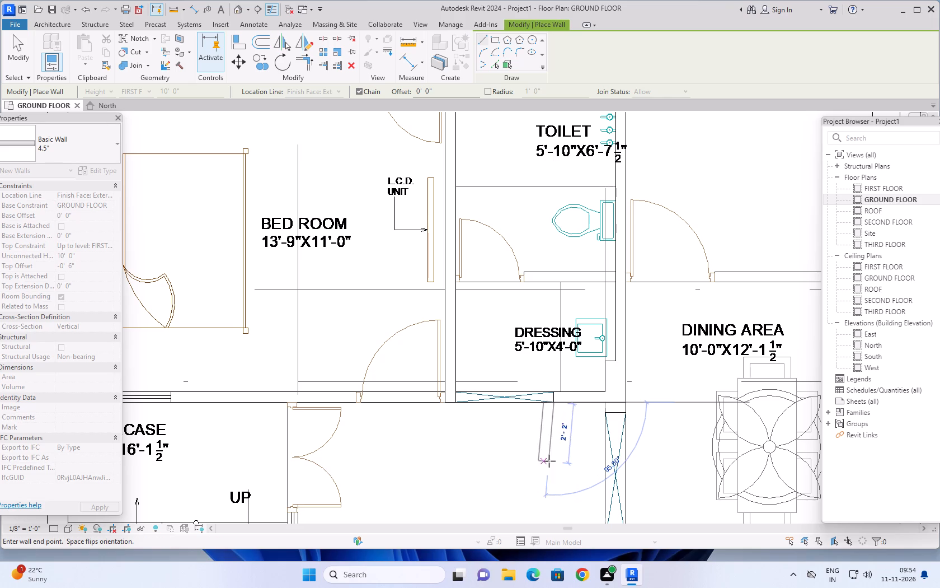
key(Escape)
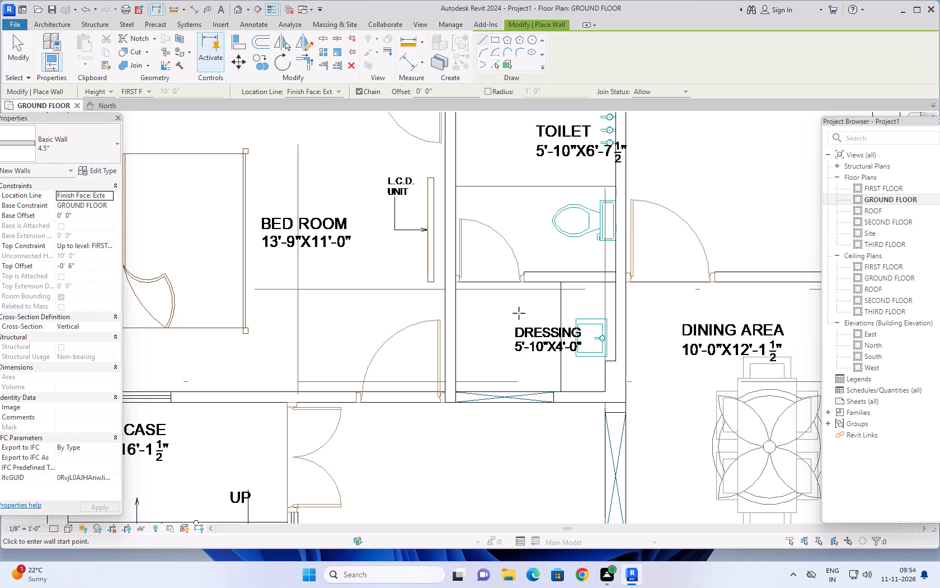
Draw a 4.5" wall about 5'-10" long between the toilet and dressing, from the mandir-side wall to the bedroom-side wall.
scroll(587, 284, up, 1)
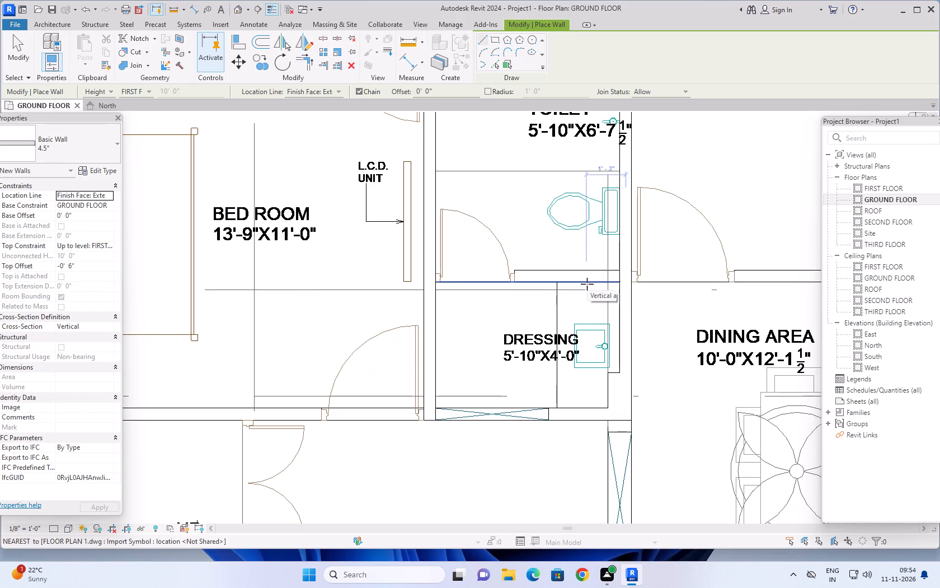
scroll(589, 283, up, 5)
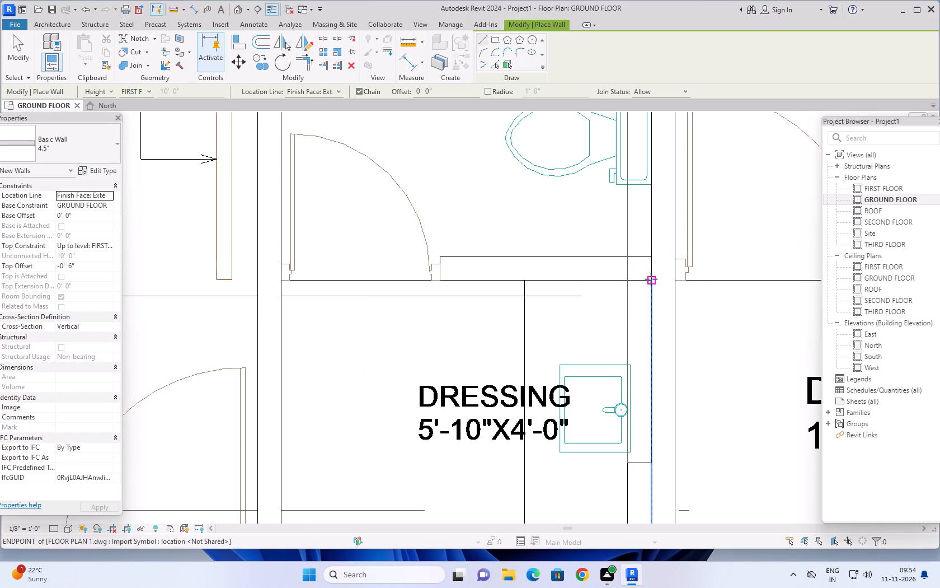
click(652, 278)
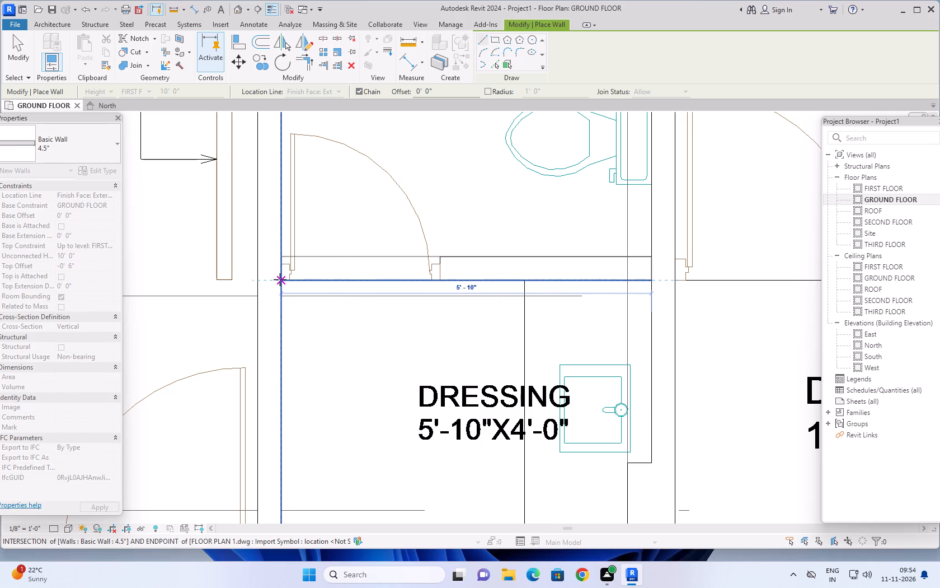
scroll(280, 279, up, 4)
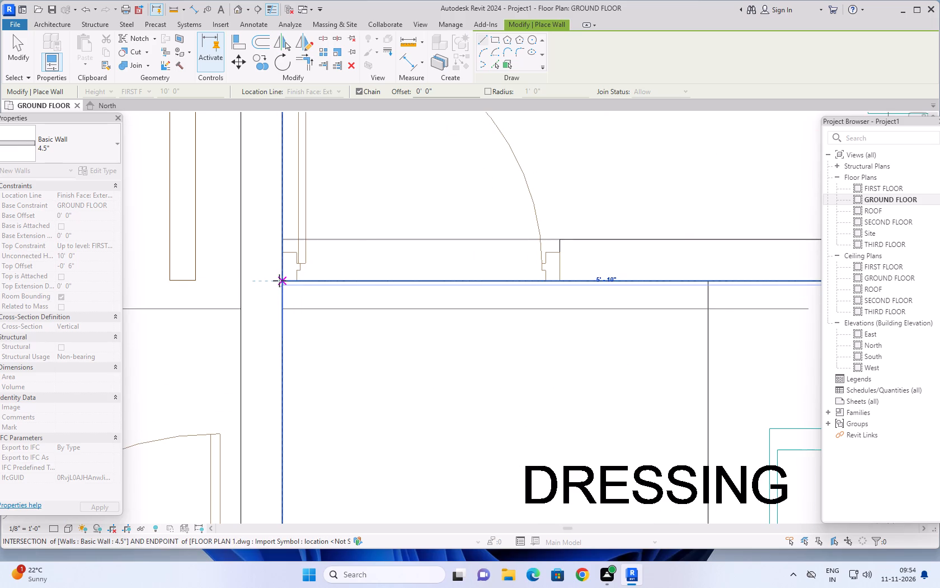
click(283, 281)
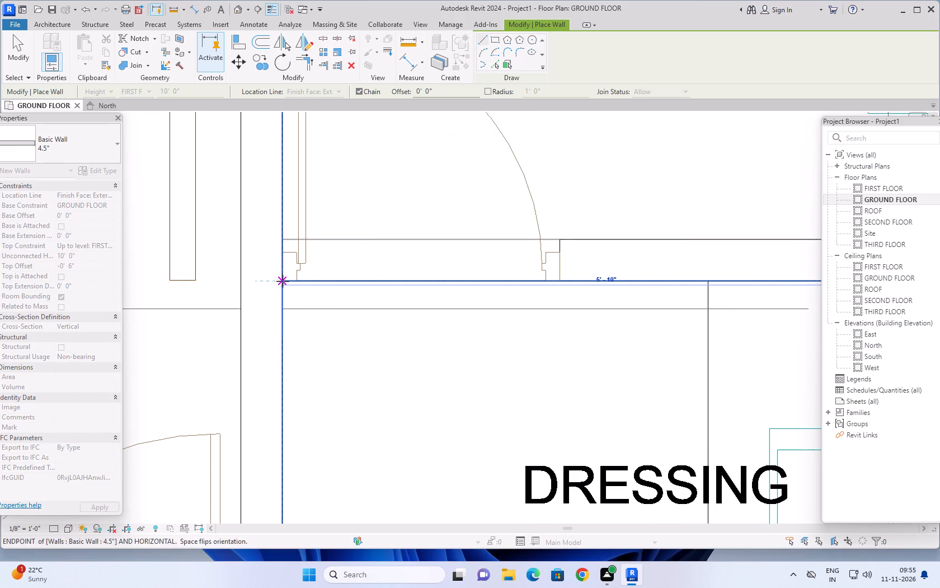
key(Escape)
scroll(473, 408, down, 5)
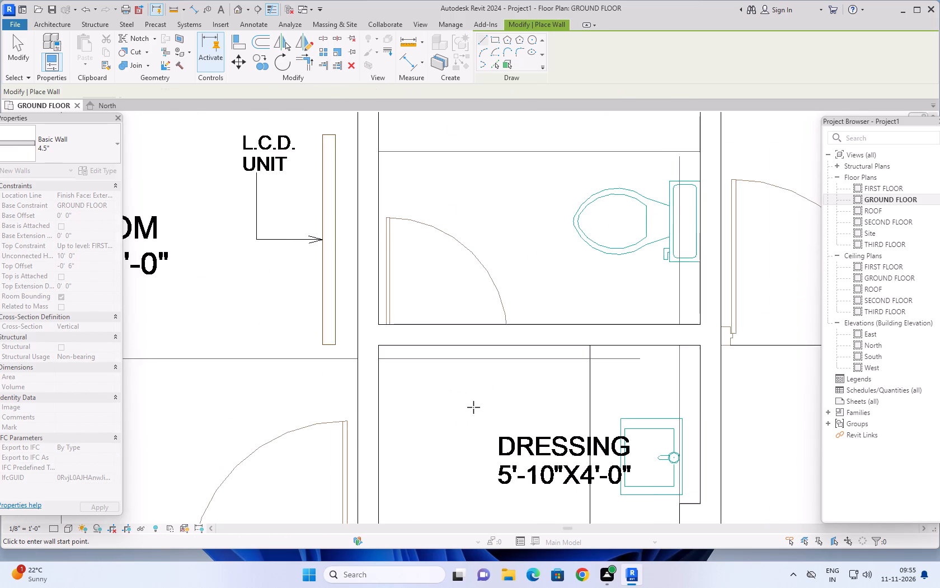
Draw a 4.5" wall about 10'-0" long between the mandir and dining area, from the outer wall to the toilet-side partition.
scroll(474, 407, down, 3)
scroll(514, 279, down, 3)
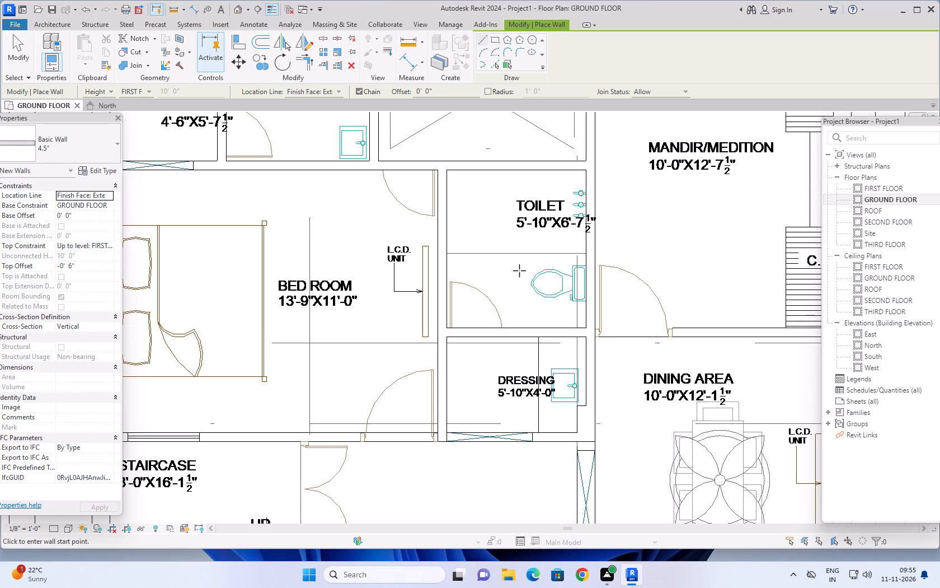
scroll(519, 270, down, 4)
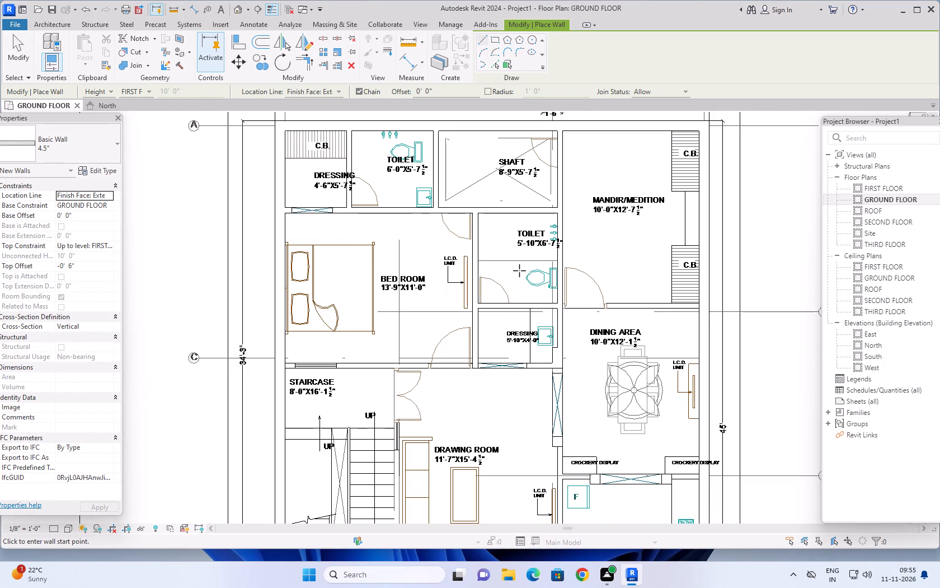
scroll(703, 325, up, 7)
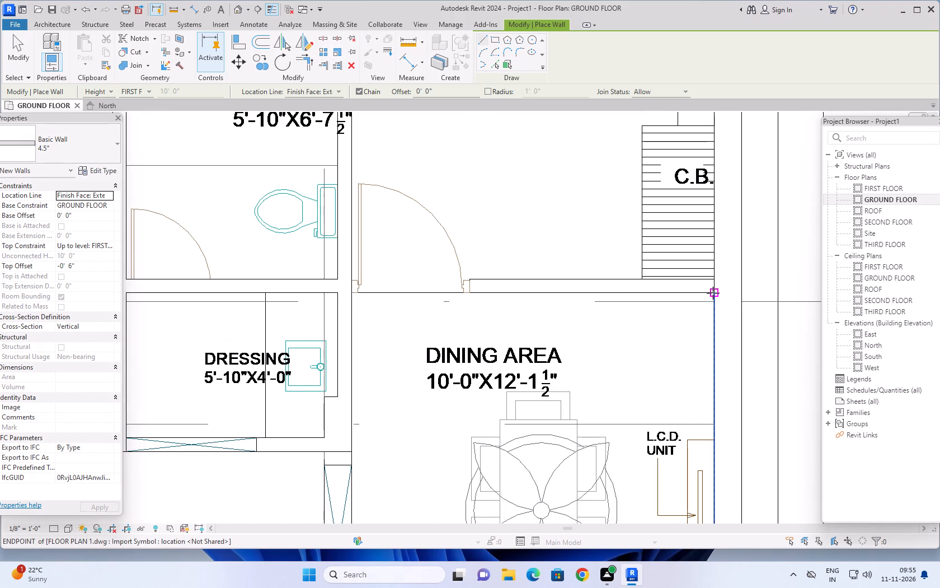
click(713, 293)
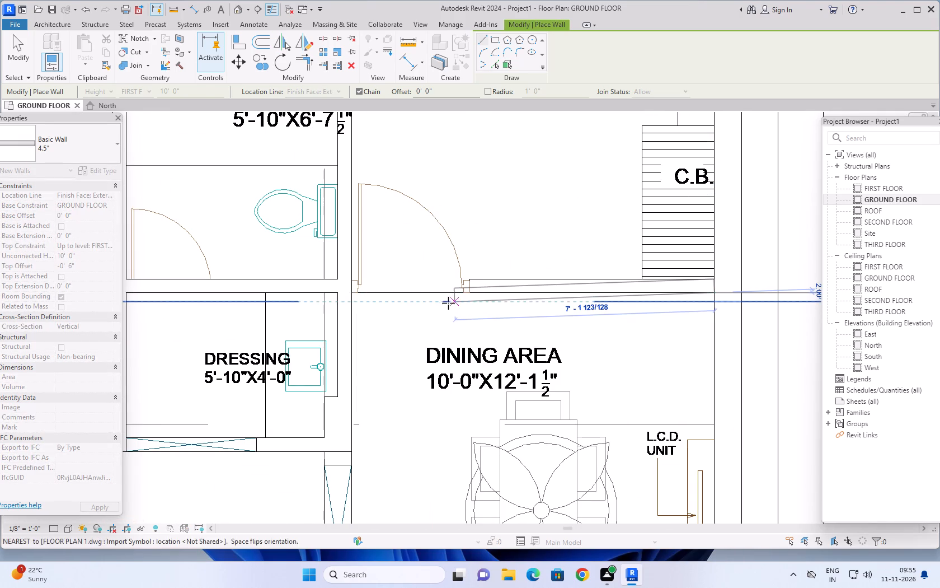
click(349, 295)
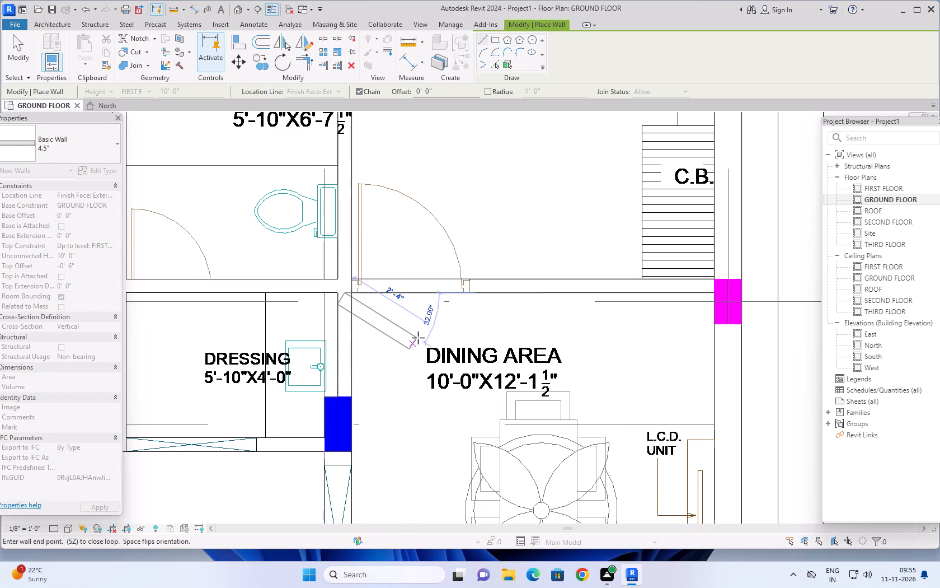
scroll(418, 338, down, 4)
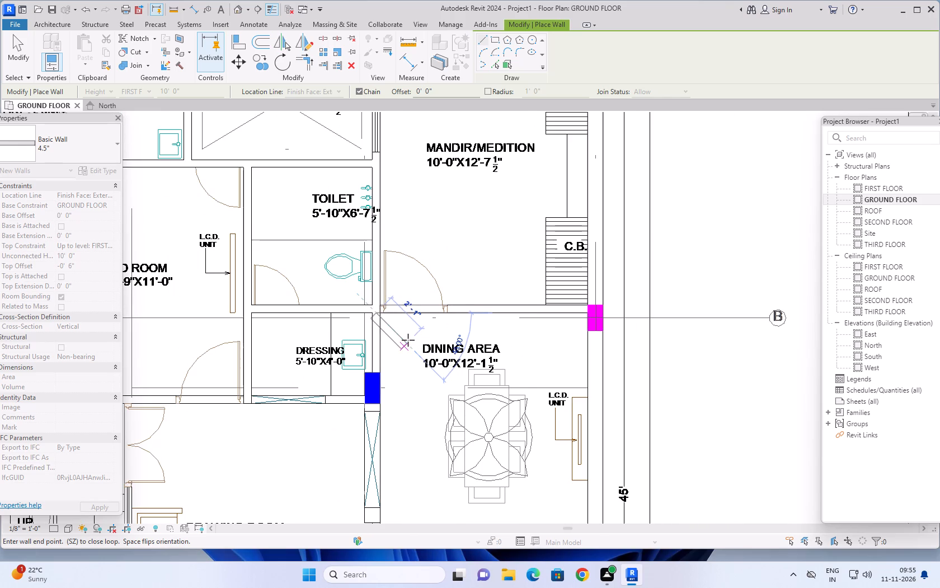
scroll(408, 340, down, 1)
key(Escape)
Examine the dining area, drawing room, staircase and kitchen on the ground floor plan for the remaining walls.
scroll(407, 342, down, 2)
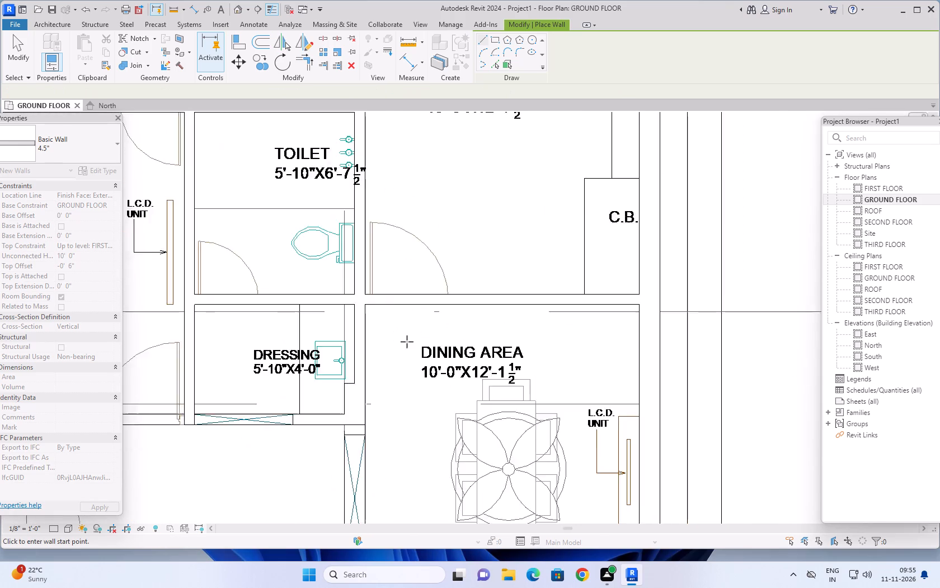
scroll(407, 342, down, 6)
middle_drag(410, 364, 454, 327)
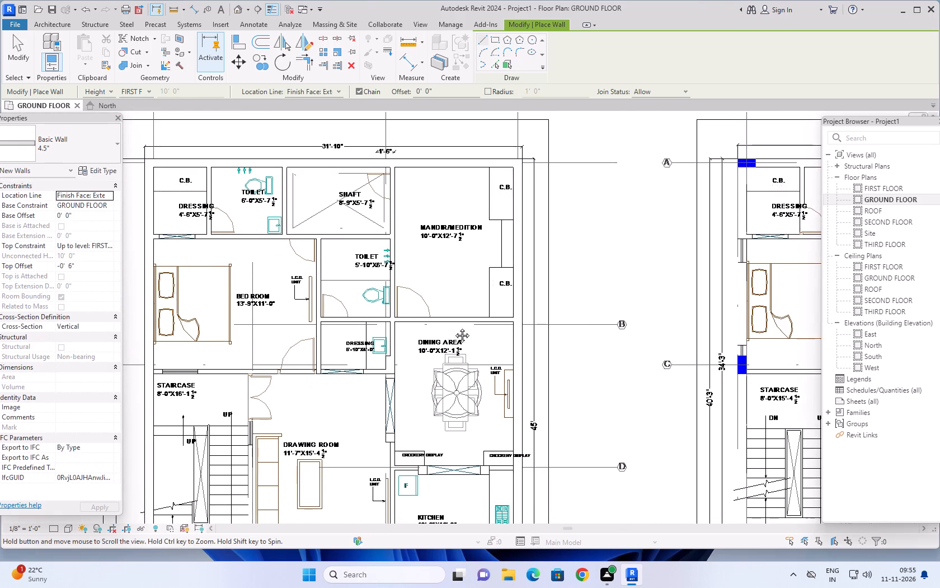
middle_drag(454, 327, 614, 279)
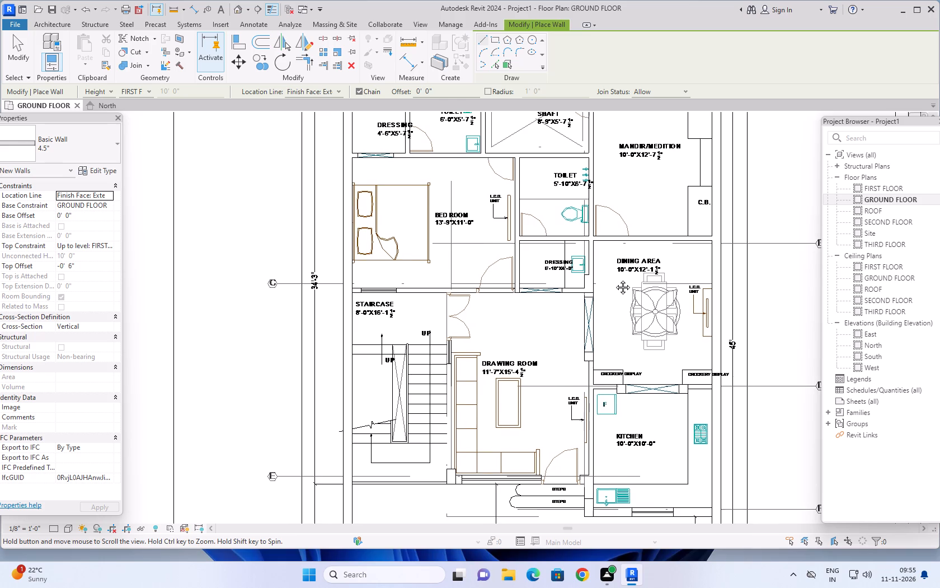
middle_drag(614, 279, 614, 241)
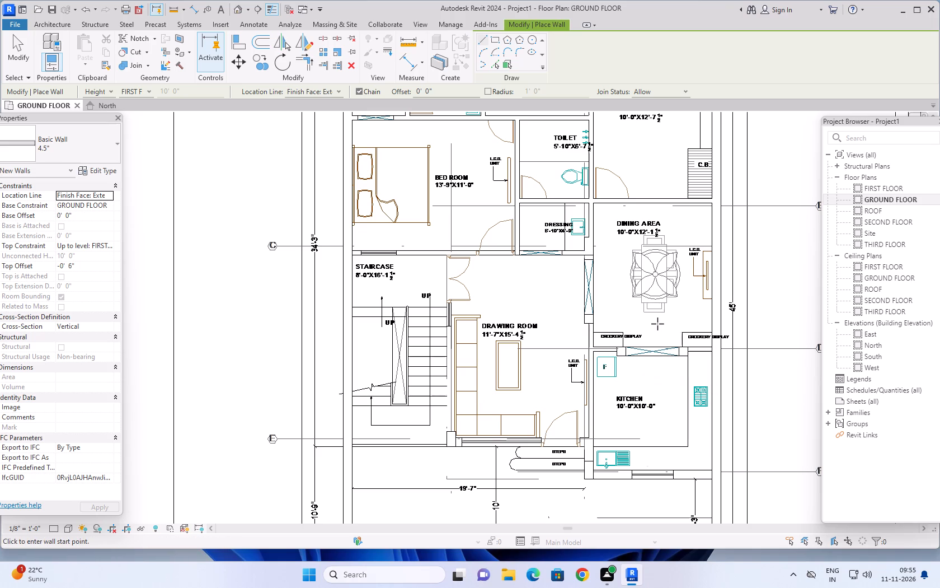
scroll(658, 331, down, 1)
middle_drag(658, 329, 646, 309)
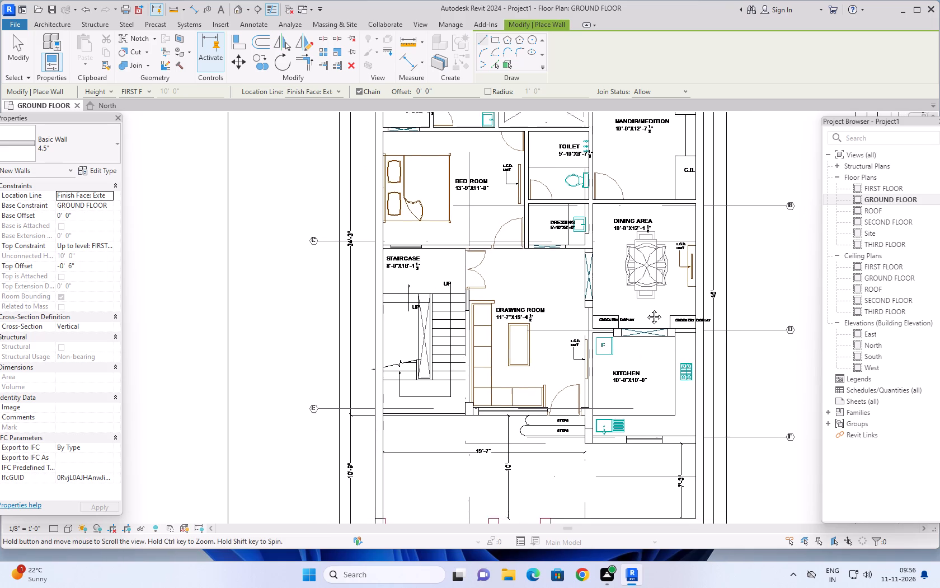
middle_drag(646, 309, 633, 327)
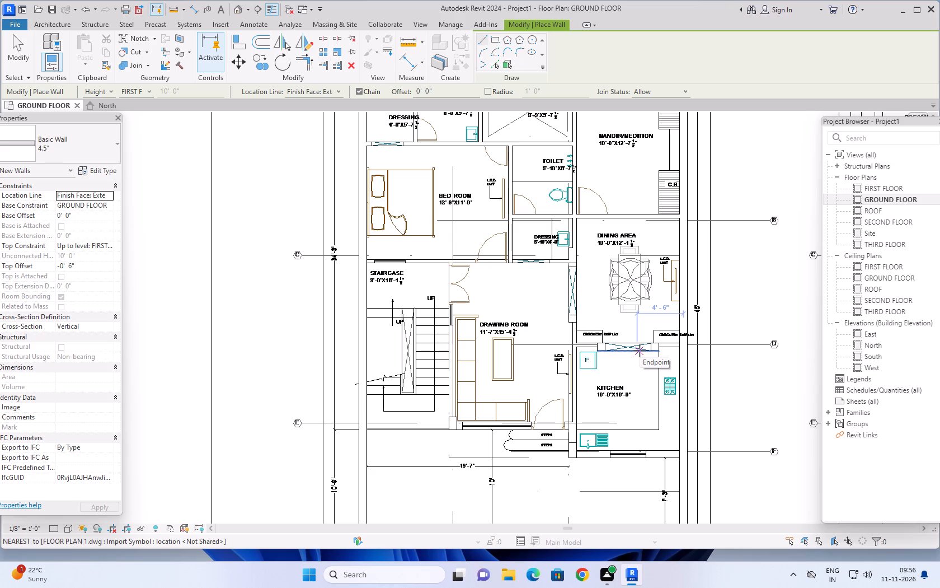
scroll(638, 354, up, 3)
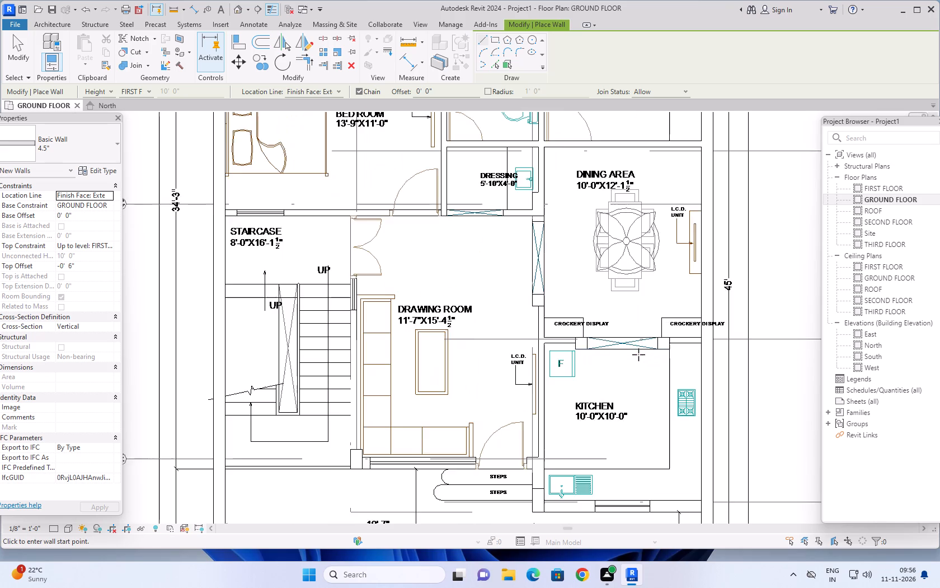
scroll(638, 354, up, 3)
scroll(638, 354, down, 3)
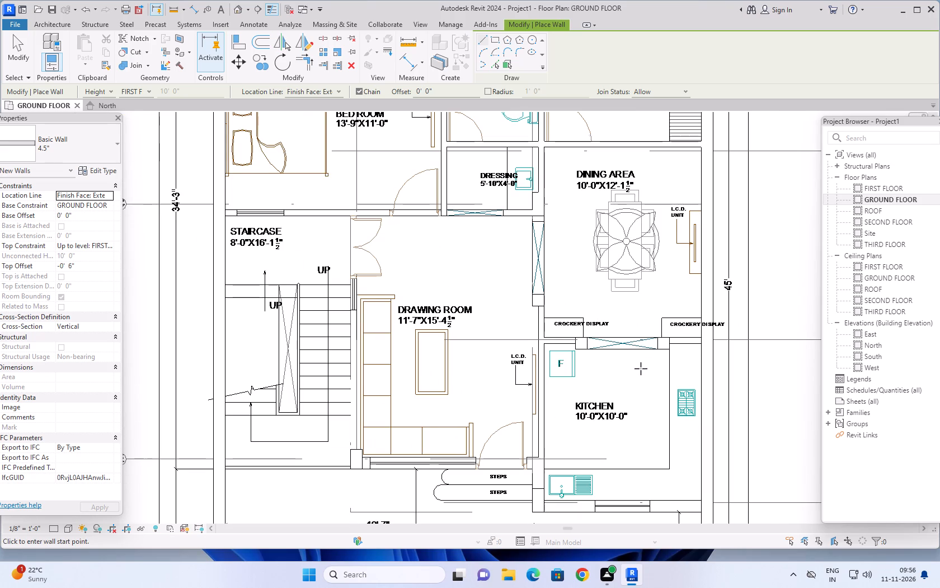
middle_drag(641, 368, 635, 353)
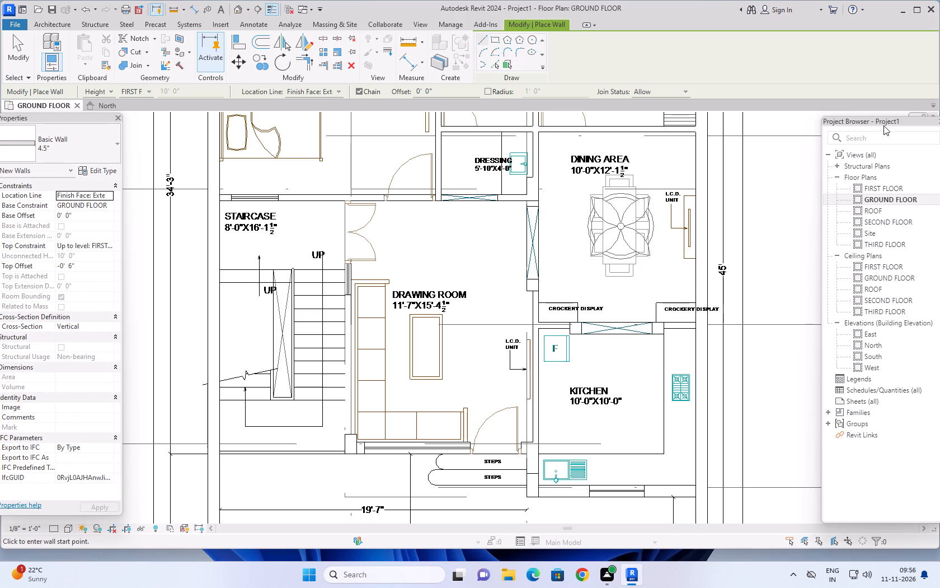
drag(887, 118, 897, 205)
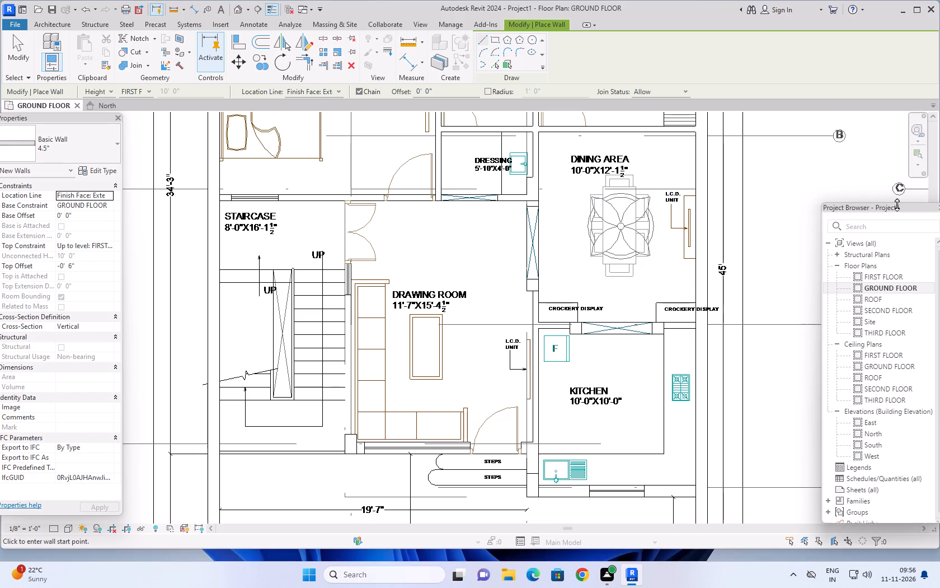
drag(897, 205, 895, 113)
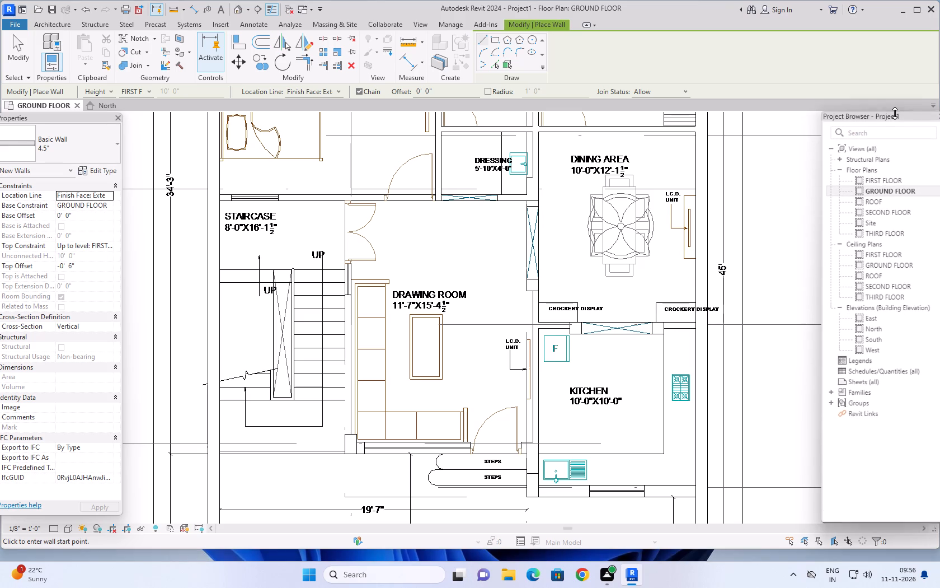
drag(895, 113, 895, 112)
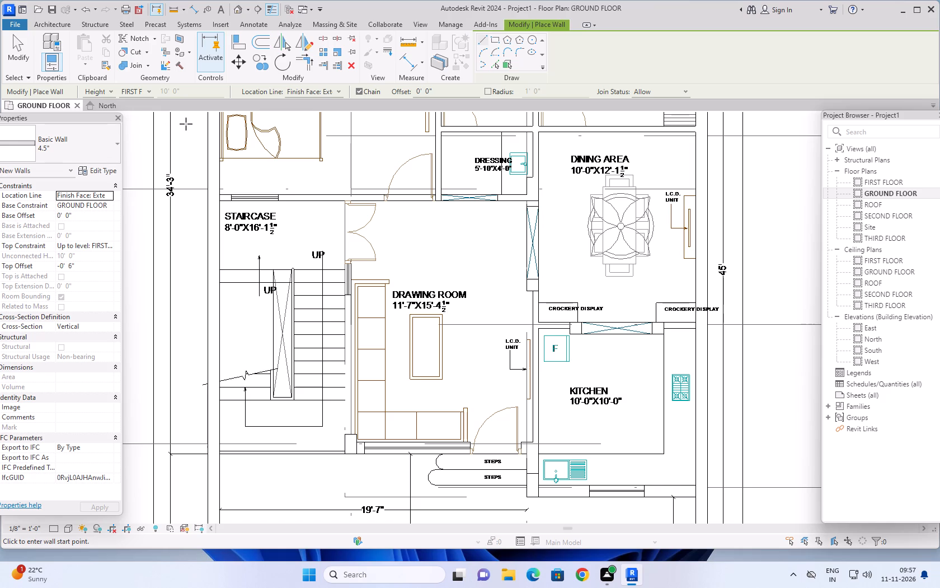
Open the default 3D view and inspect the ground-floor columns, perimeter walls and interior partitions.
click(240, 6)
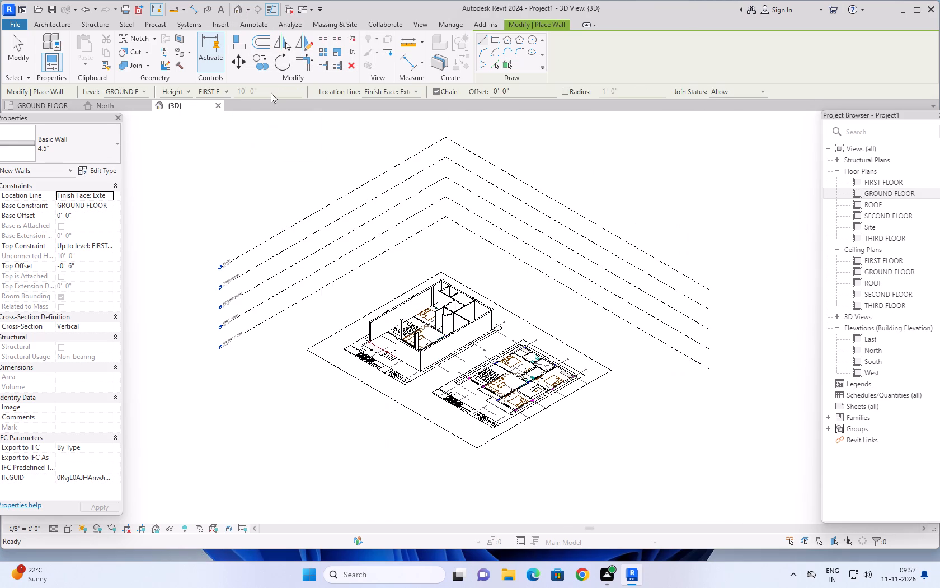
scroll(408, 362, up, 8)
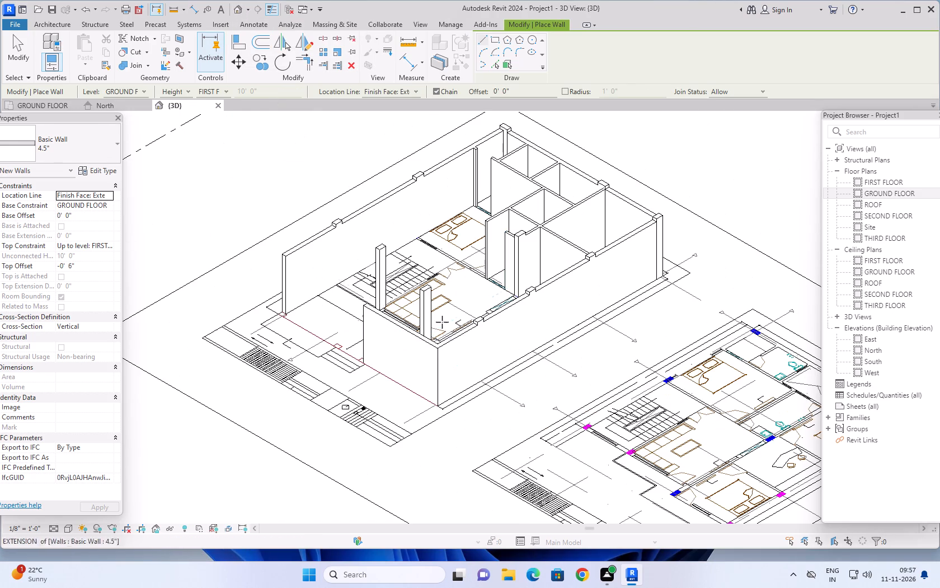
scroll(473, 283, up, 3)
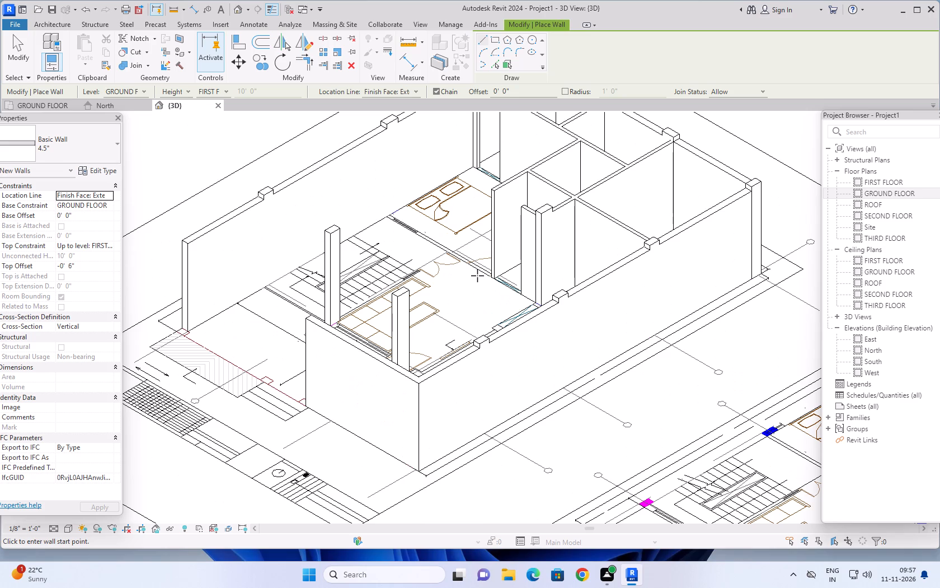
scroll(477, 276, down, 2)
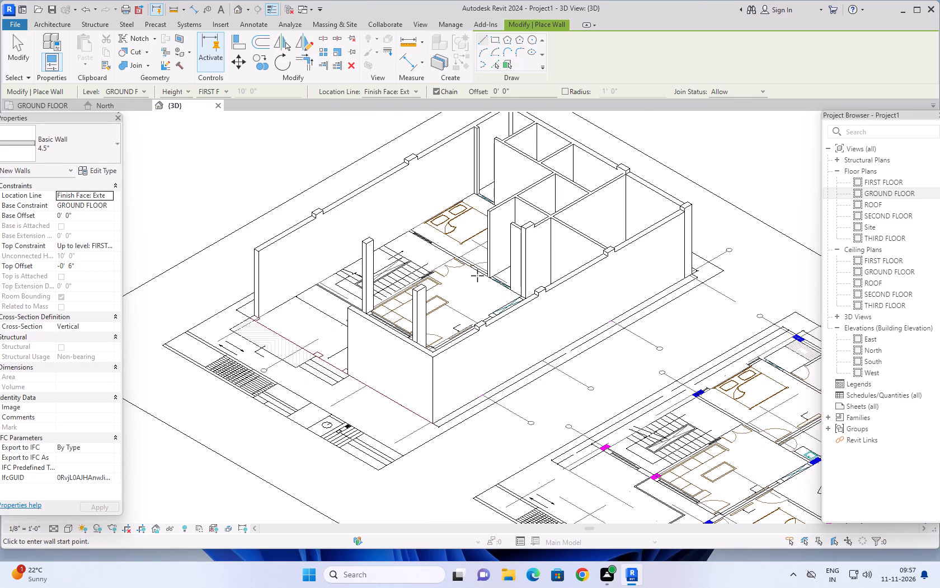
scroll(477, 276, down, 1)
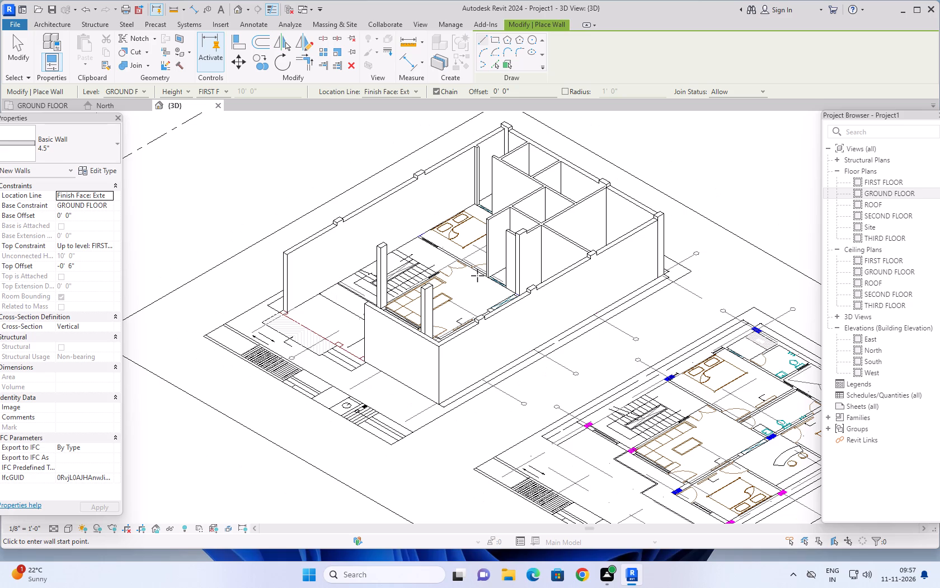
scroll(477, 276, down, 1)
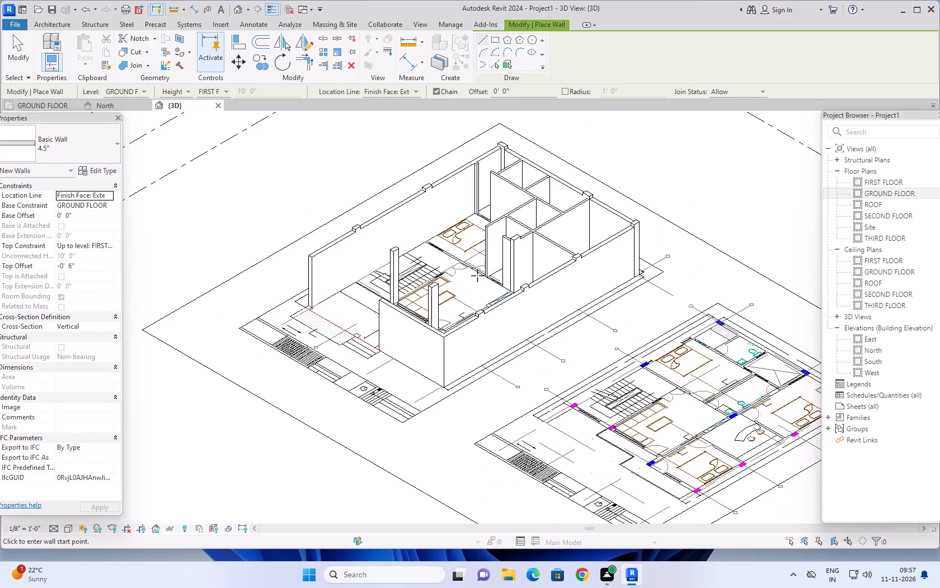
scroll(477, 276, down, 1)
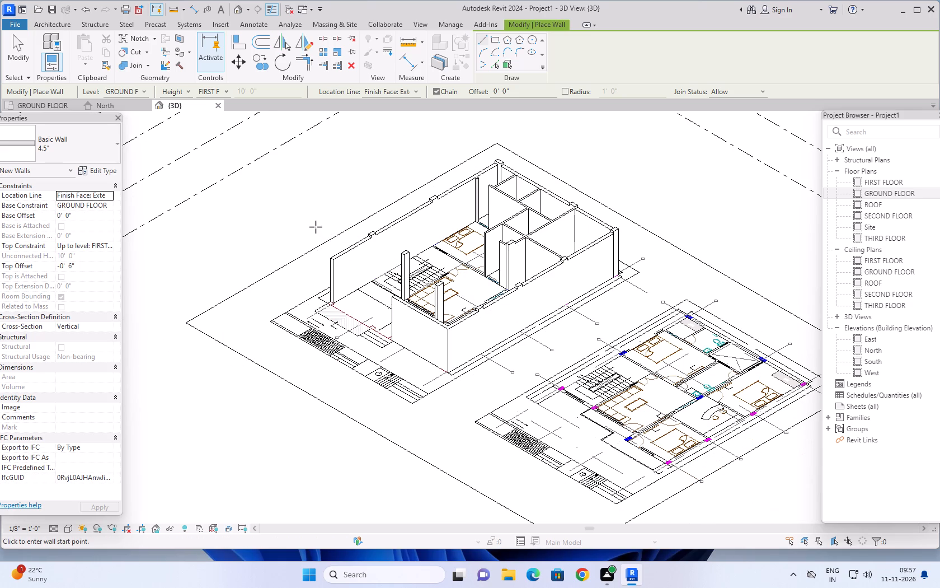
scroll(316, 227, down, 1)
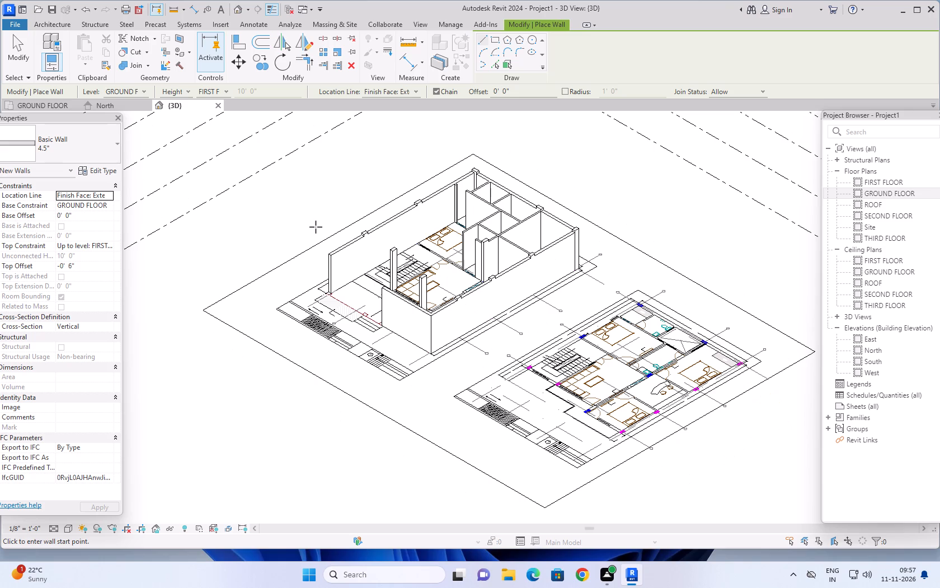
scroll(316, 227, up, 1)
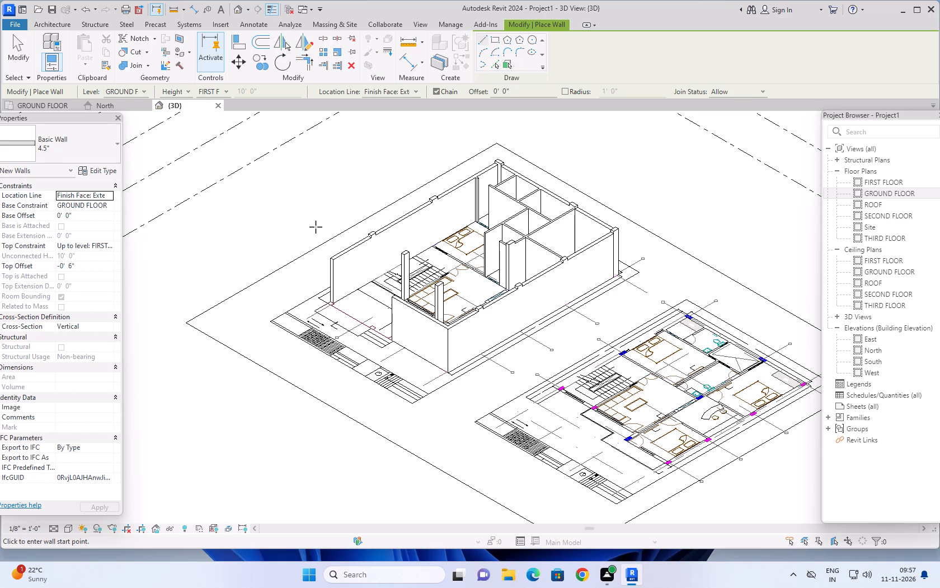
scroll(316, 227, up, 1)
scroll(452, 225, up, 6)
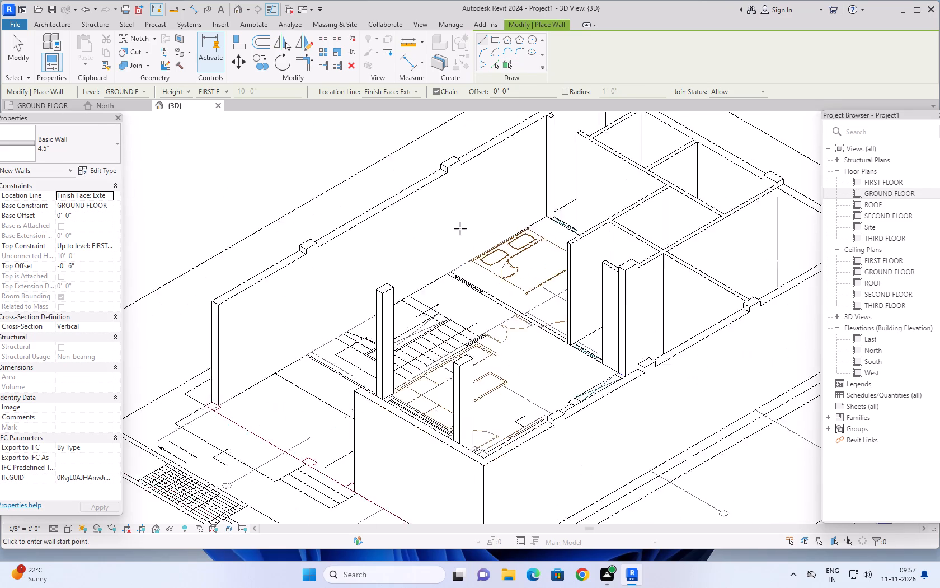
scroll(460, 228, up, 1)
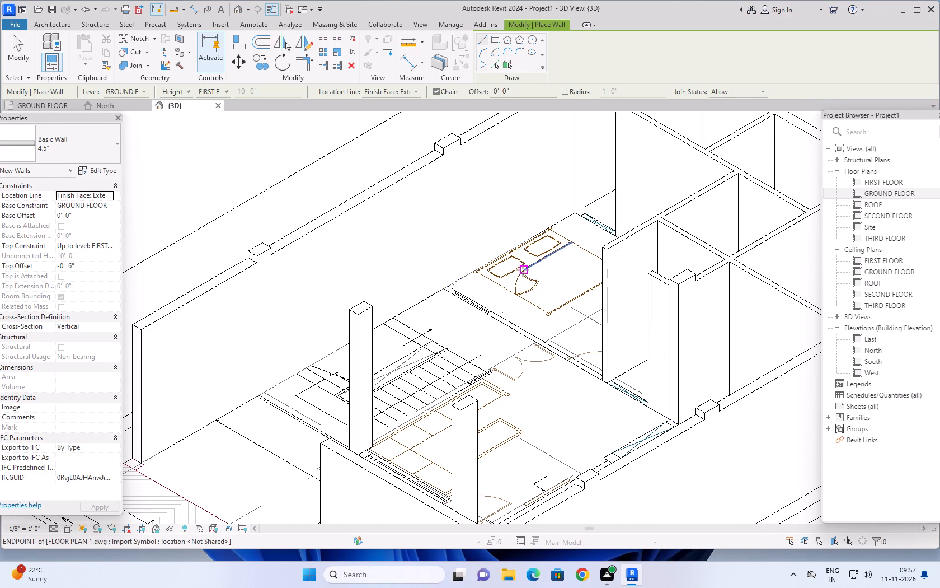
scroll(523, 270, down, 4)
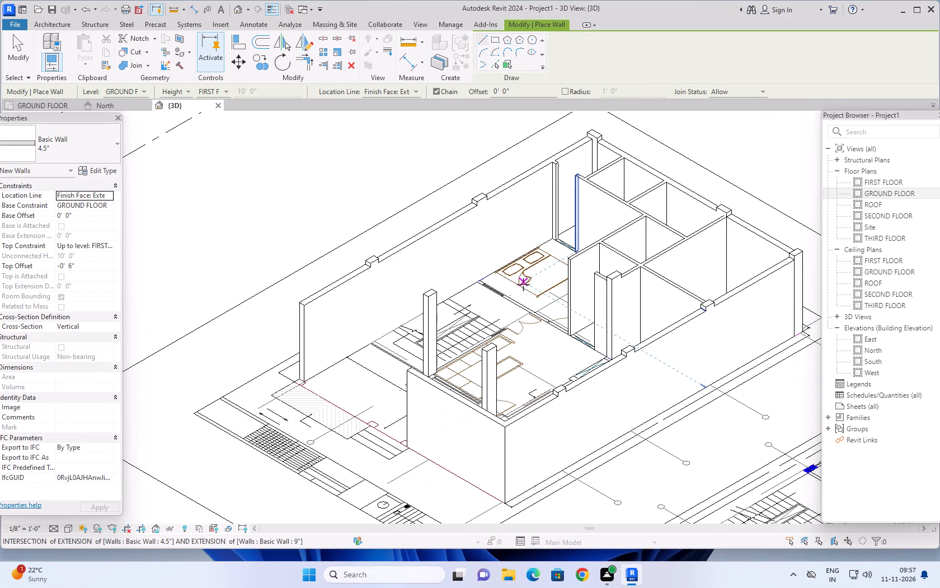
scroll(524, 284, down, 2)
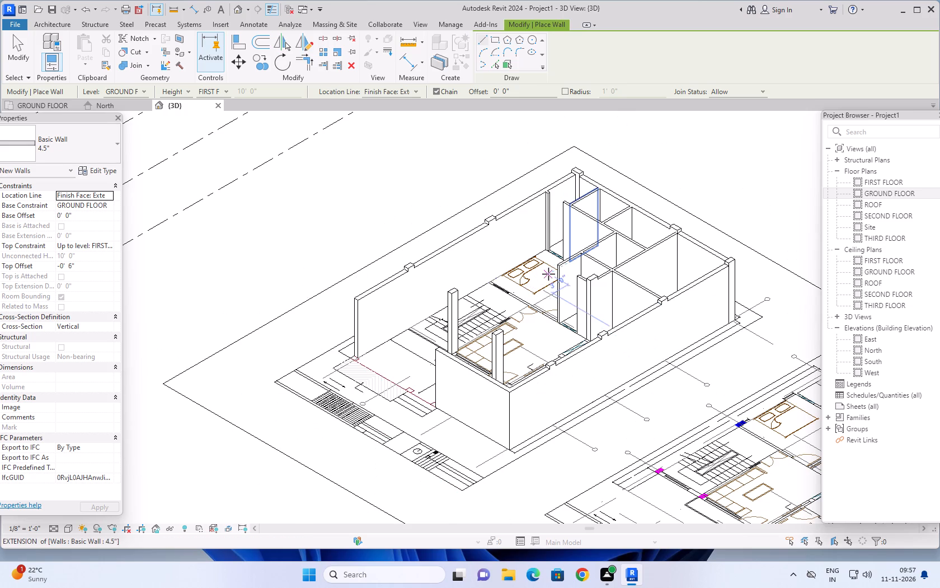
scroll(548, 274, up, 4)
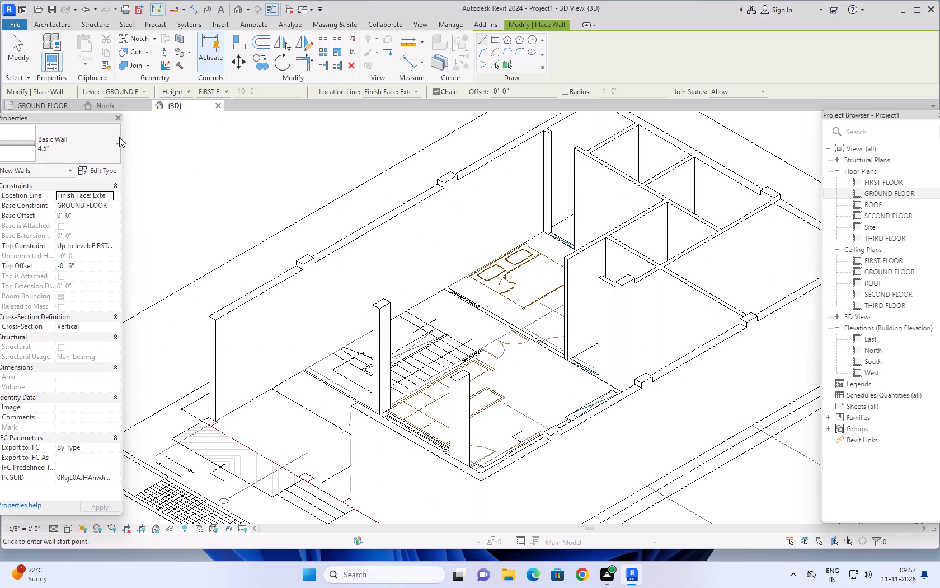
Return to the GROUND FLOOR plan view around the drawing room and kitchen.
click(45, 105)
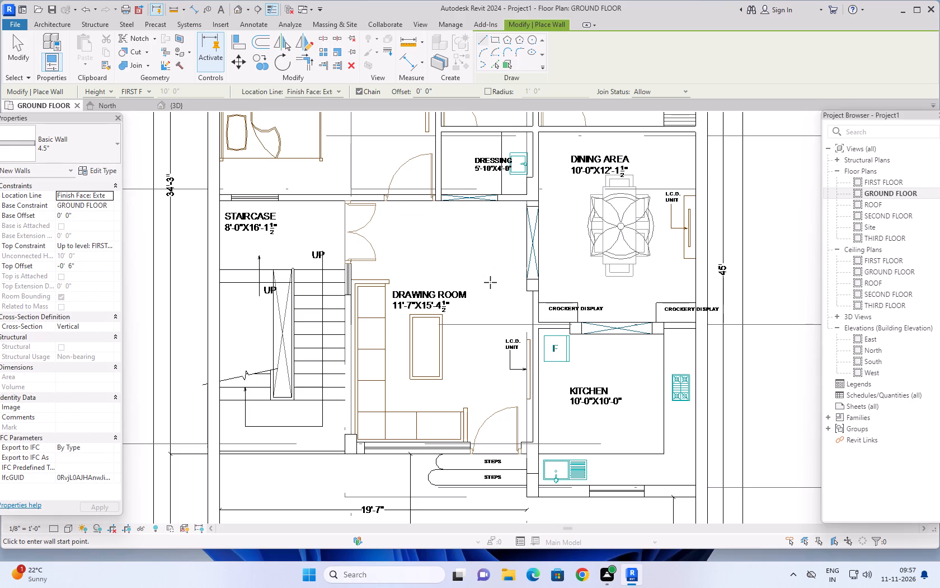
scroll(490, 282, down, 1)
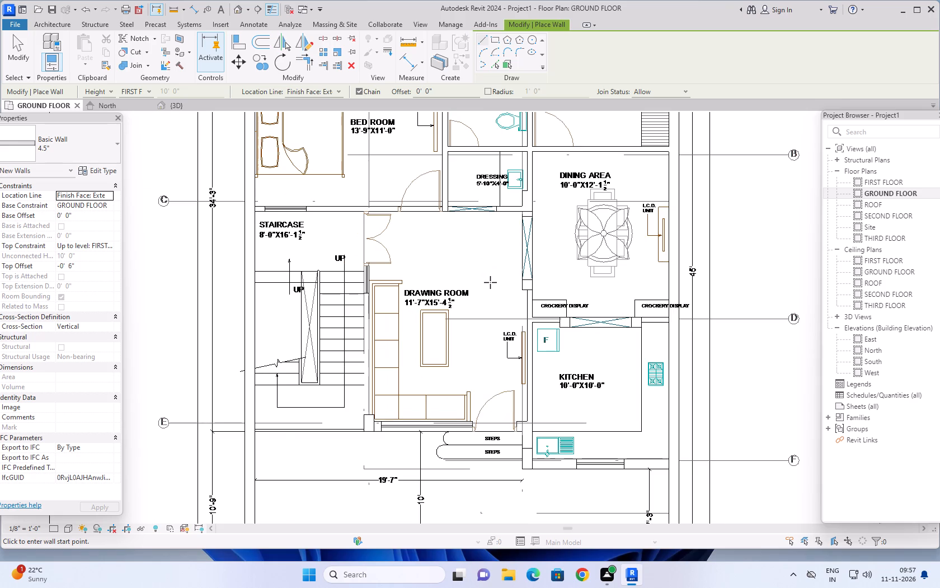
scroll(490, 282, down, 1)
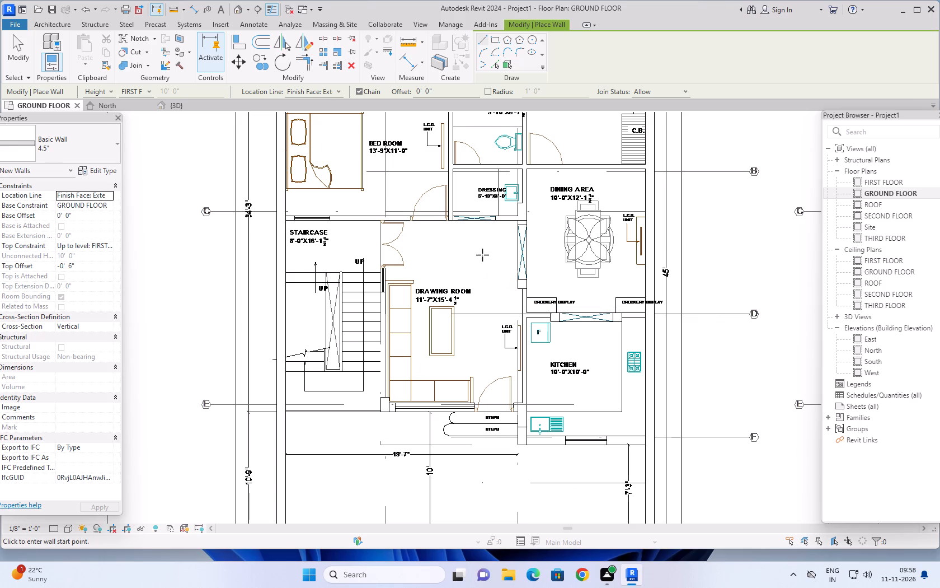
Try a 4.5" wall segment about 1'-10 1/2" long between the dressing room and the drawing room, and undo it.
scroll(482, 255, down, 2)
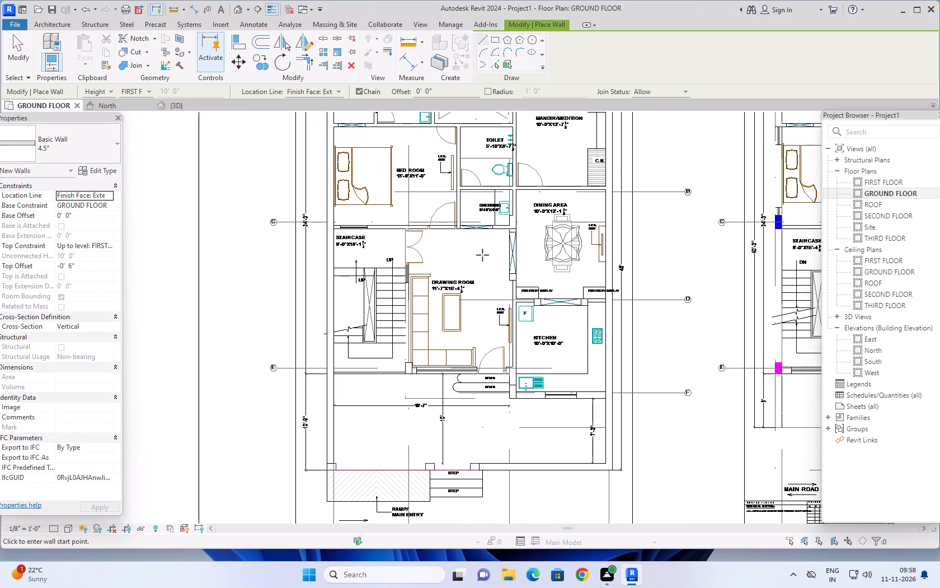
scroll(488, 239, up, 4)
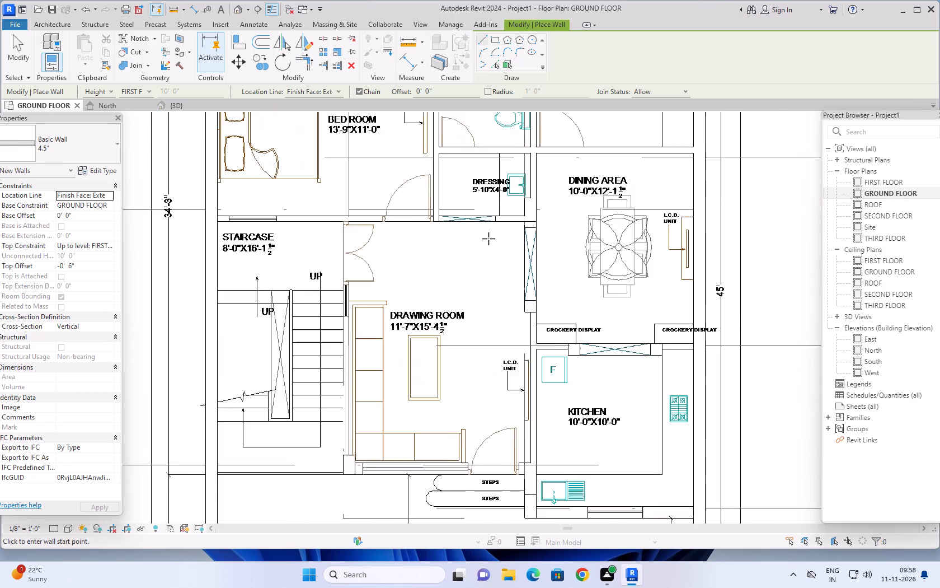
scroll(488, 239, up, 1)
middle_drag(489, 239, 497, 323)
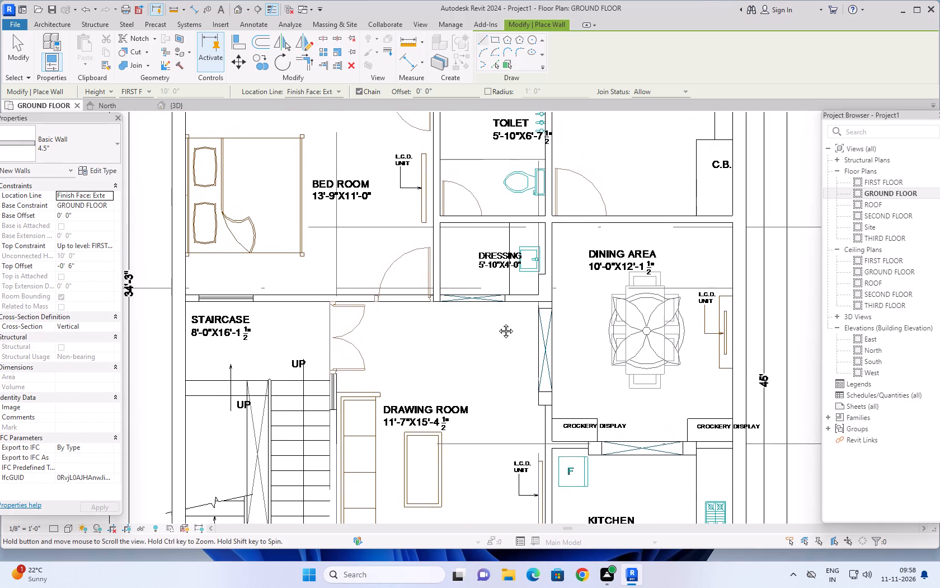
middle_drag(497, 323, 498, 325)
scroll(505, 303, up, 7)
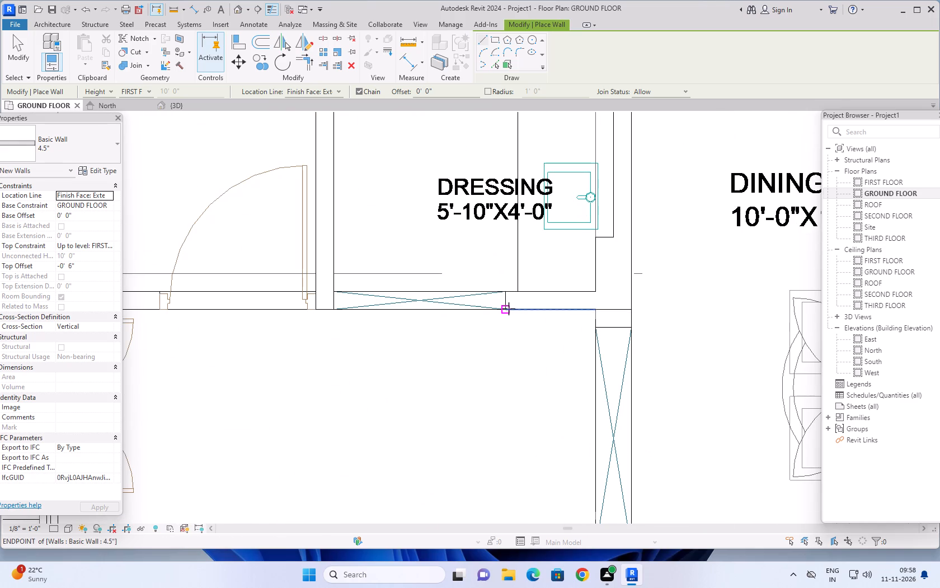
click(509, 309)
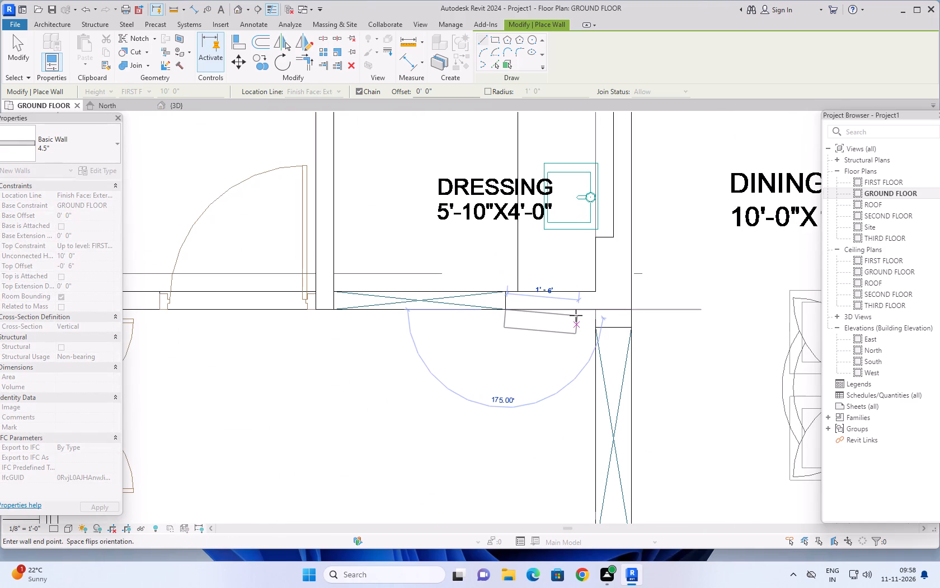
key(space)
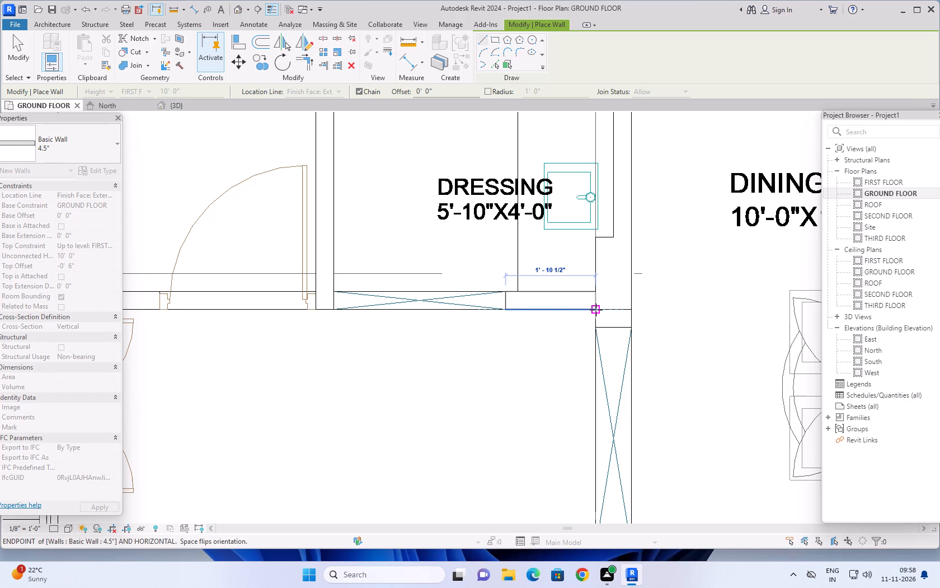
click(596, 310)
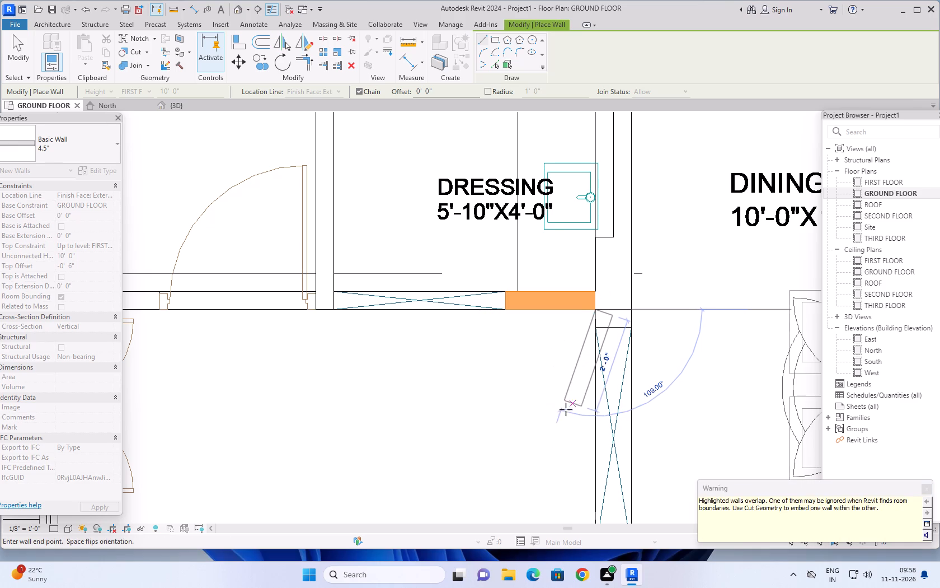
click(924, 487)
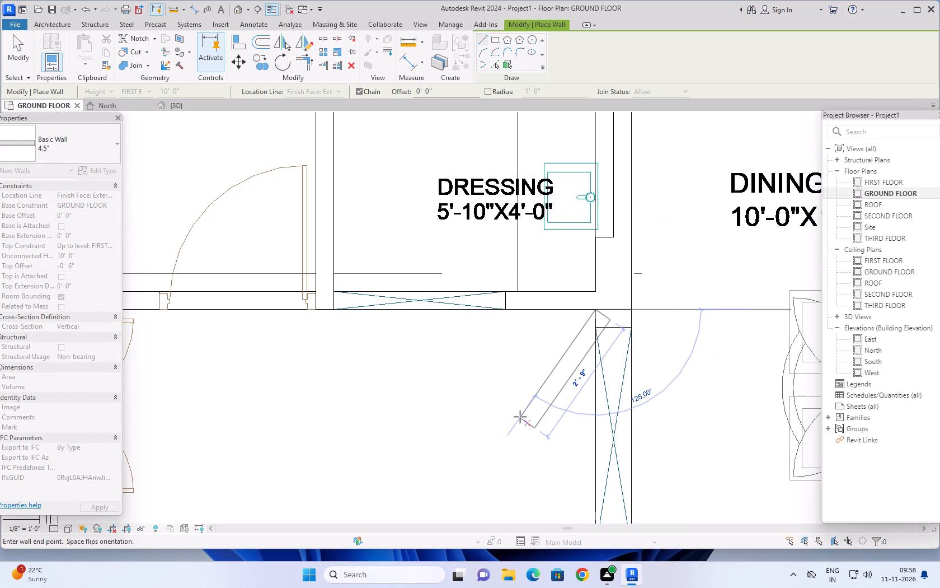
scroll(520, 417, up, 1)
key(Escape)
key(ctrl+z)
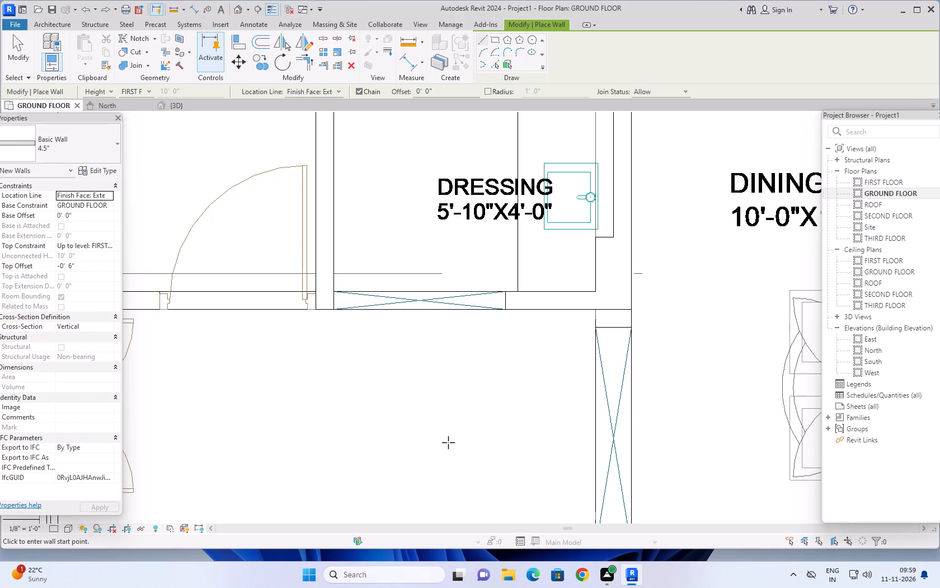
Examine the ground floor plan around the bedroom, staircase, drawing room and kitchen for the remaining interior walls.
scroll(455, 427, down, 2)
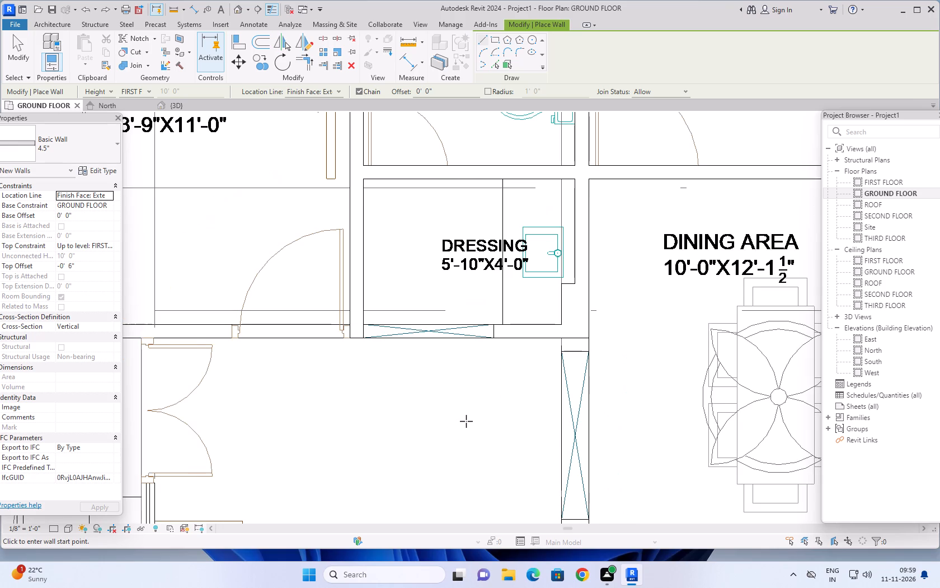
scroll(471, 414, down, 3)
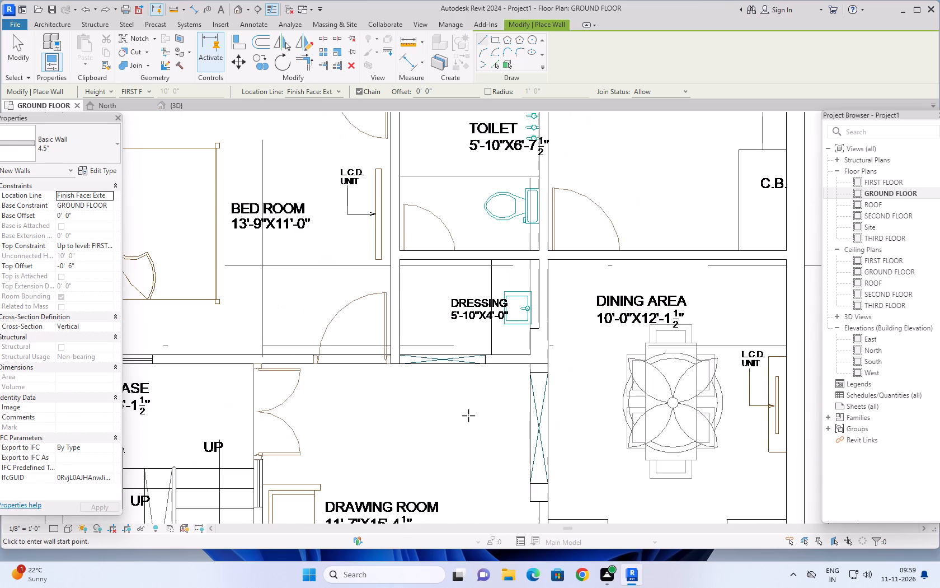
scroll(468, 427, down, 2)
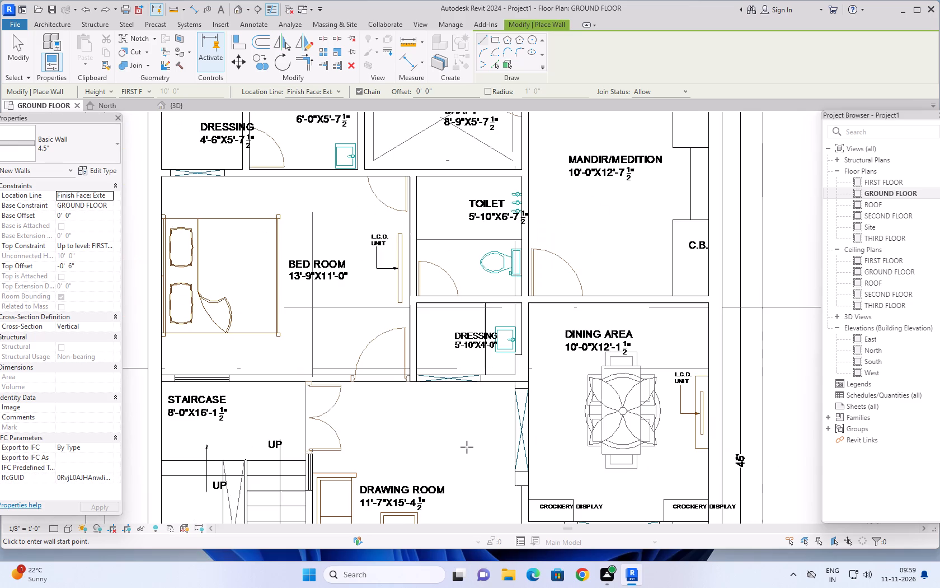
middle_drag(461, 446, 486, 321)
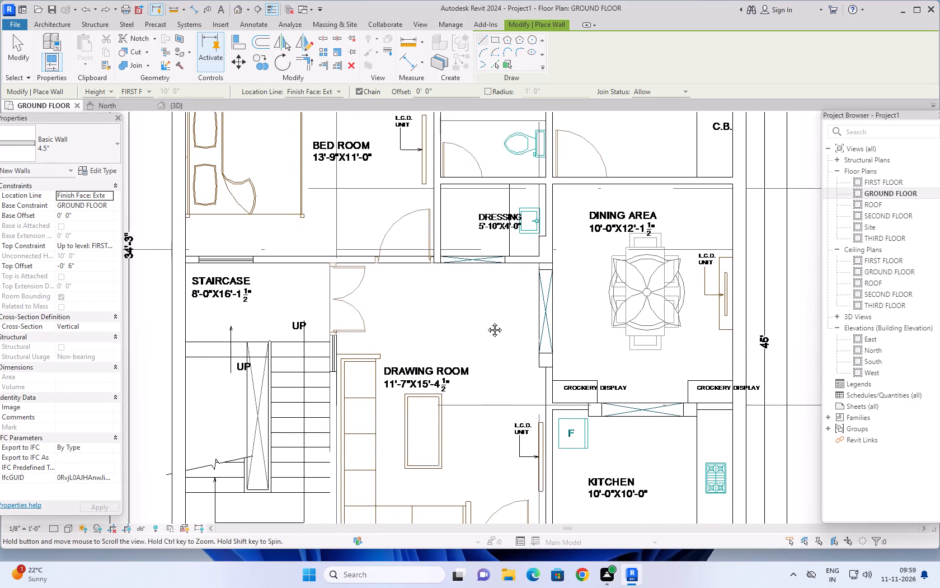
middle_drag(486, 321, 487, 312)
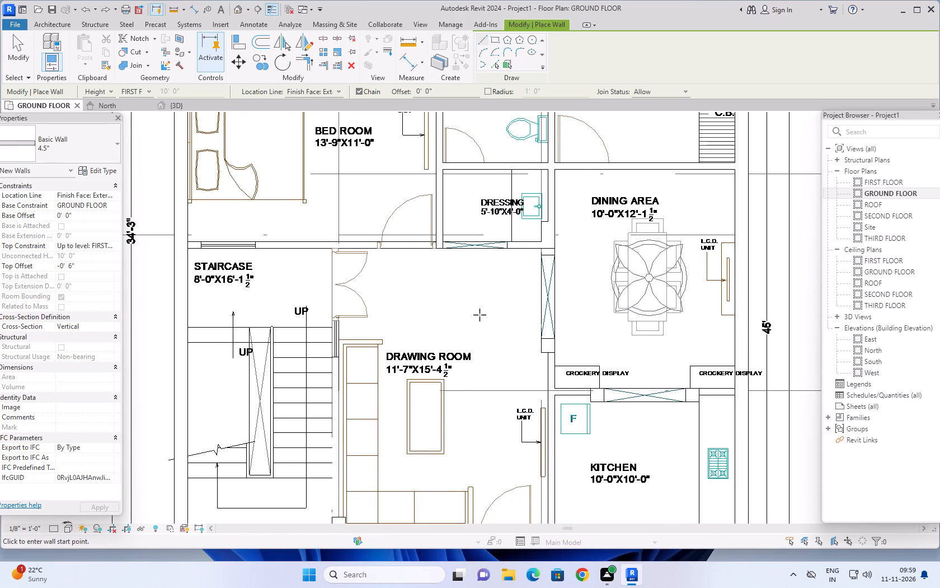
scroll(473, 313, down, 2)
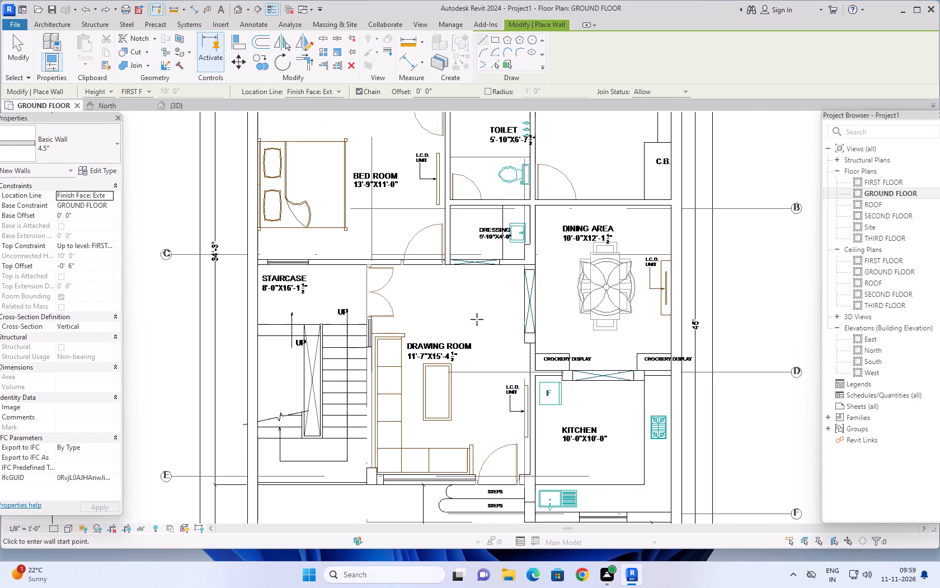
middle_drag(492, 357, 478, 342)
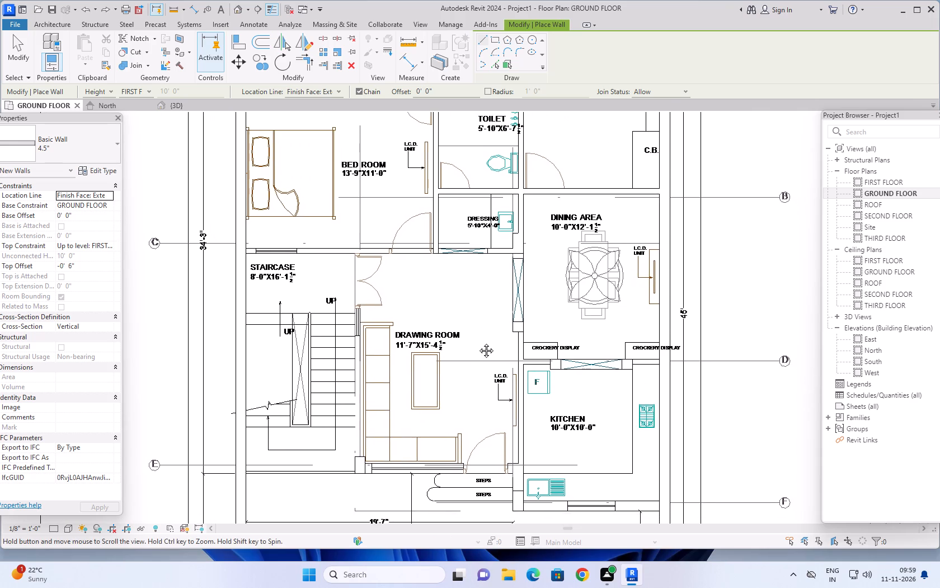
middle_drag(478, 342, 474, 339)
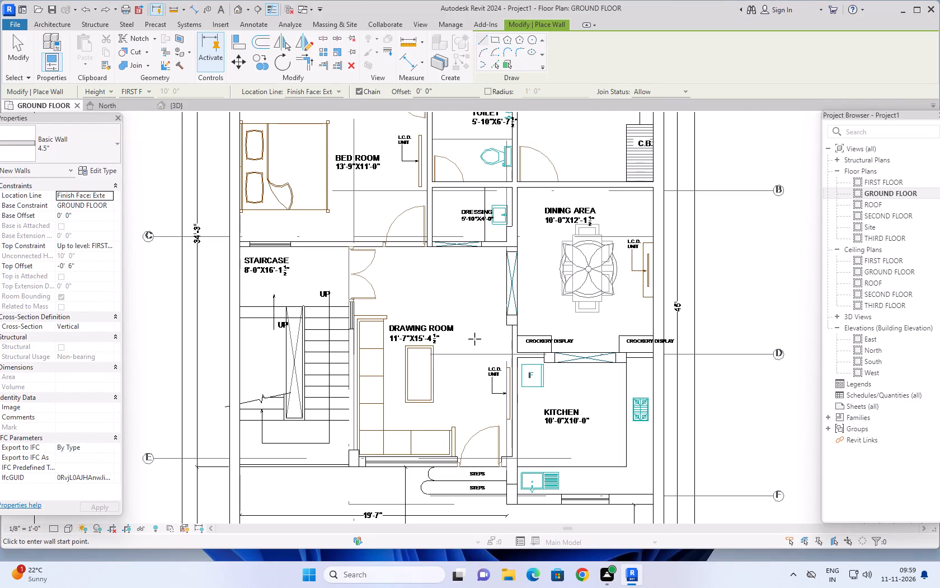
scroll(481, 322, down, 4)
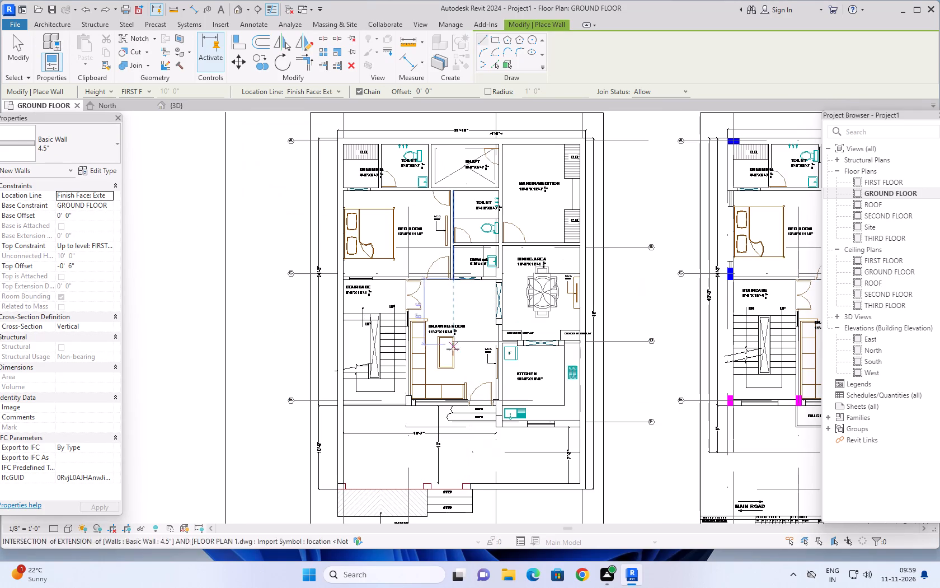
scroll(477, 362, up, 5)
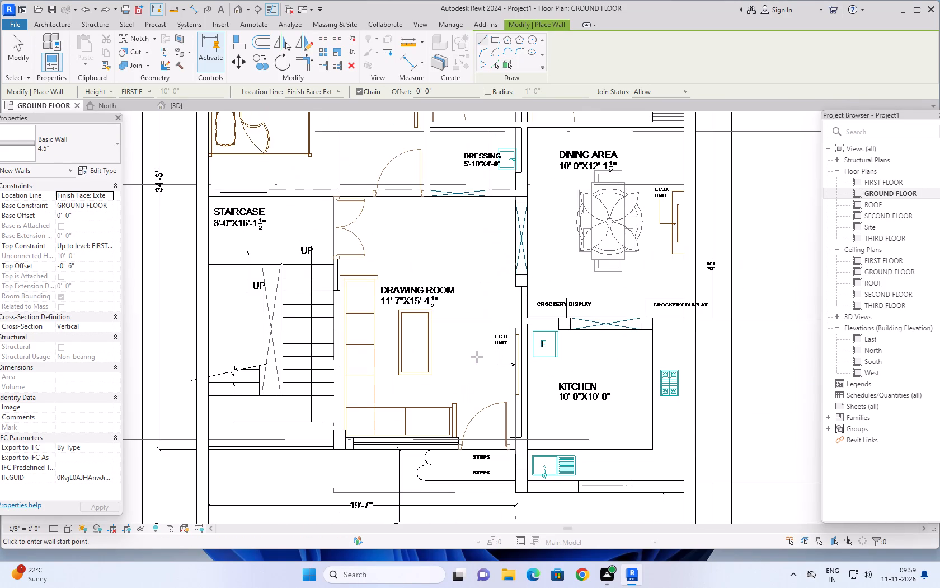
scroll(469, 356, down, 1)
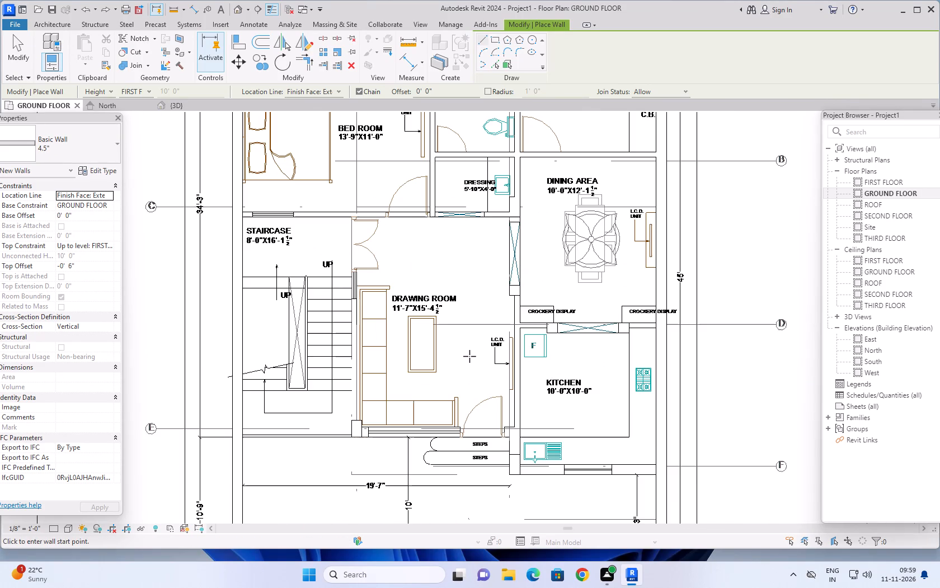
scroll(469, 356, down, 3)
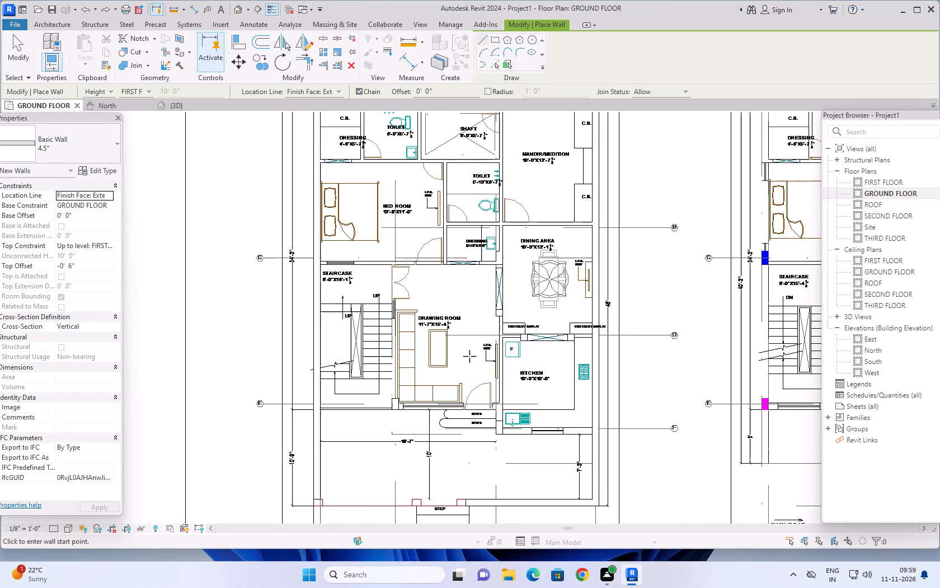
scroll(469, 356, down, 1)
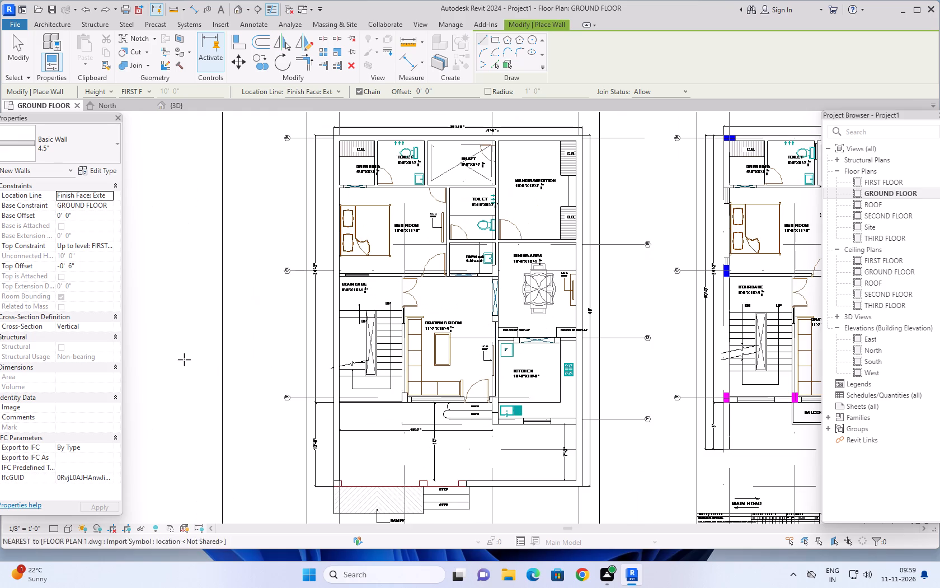
middle_drag(238, 381, 253, 372)
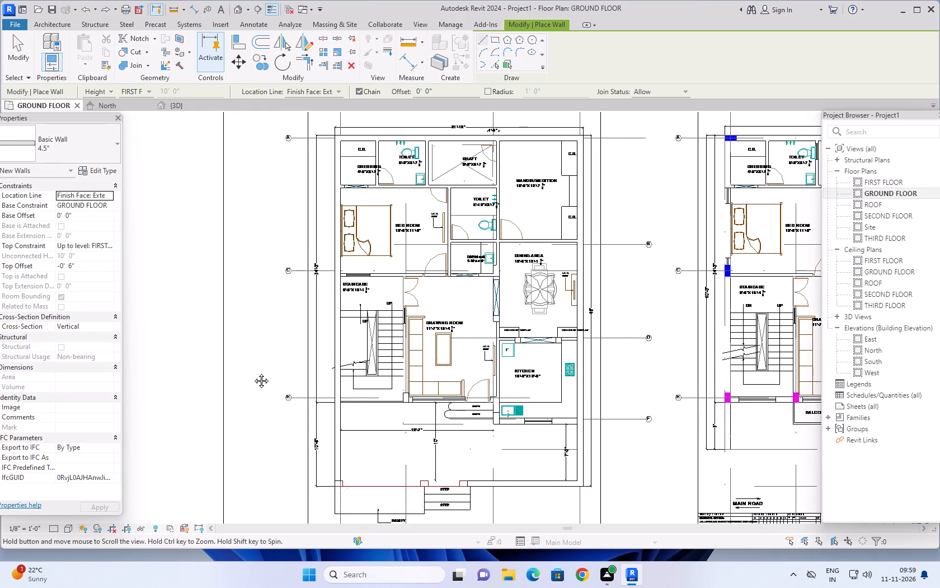
middle_drag(253, 372, 295, 368)
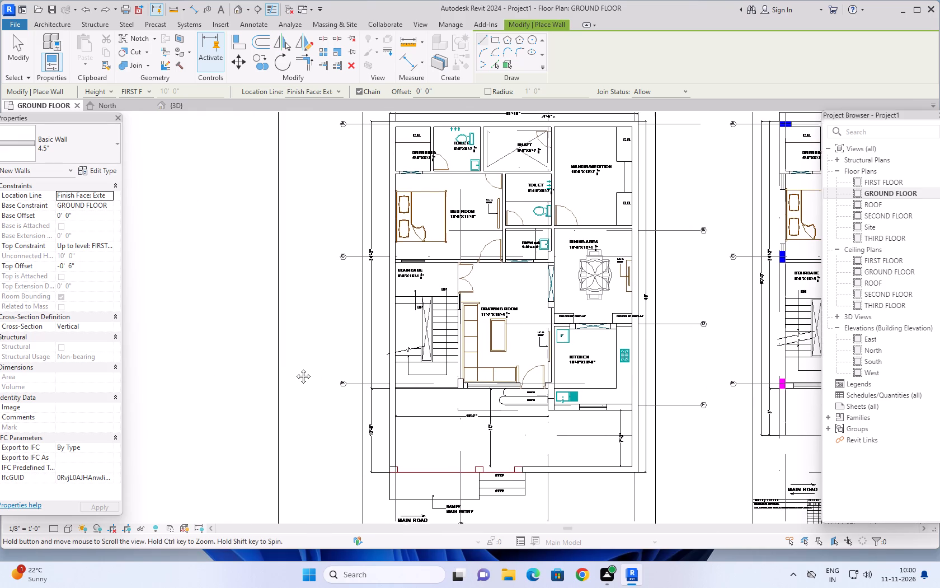
middle_drag(295, 368, 298, 372)
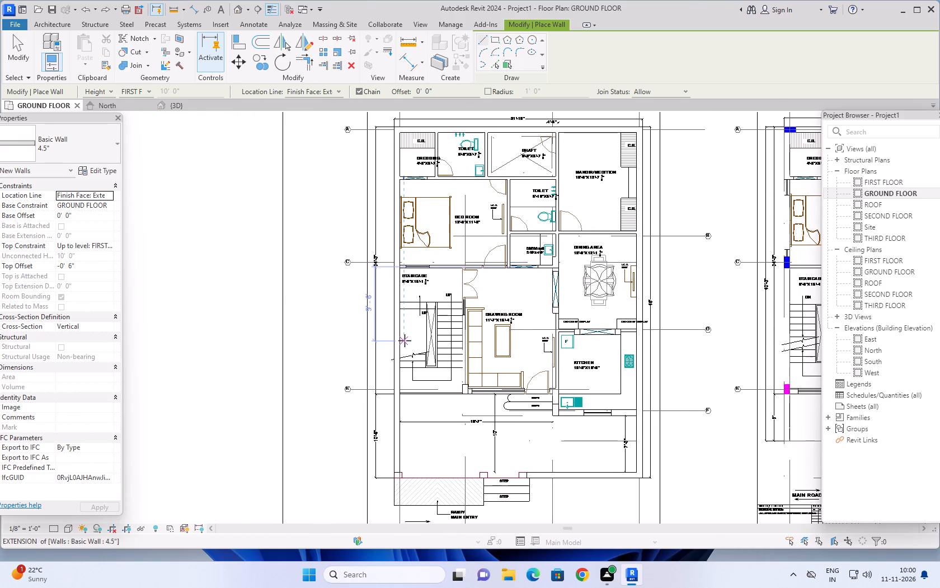
scroll(417, 290, up, 4)
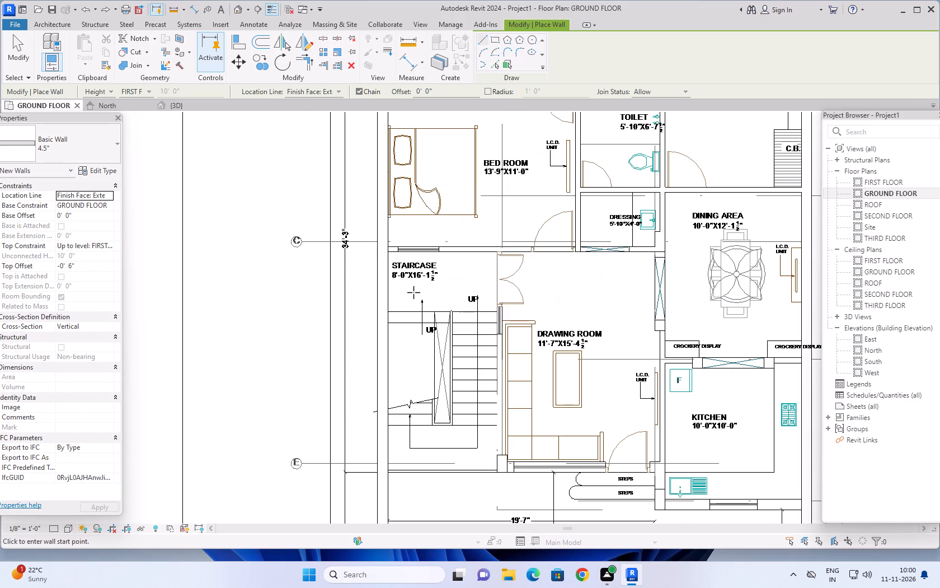
scroll(413, 293, up, 4)
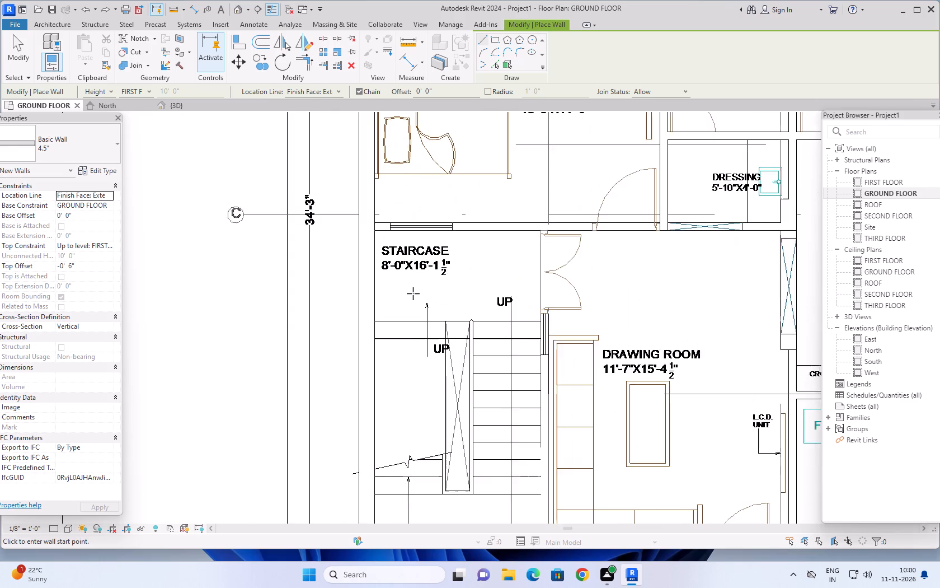
scroll(413, 293, down, 5)
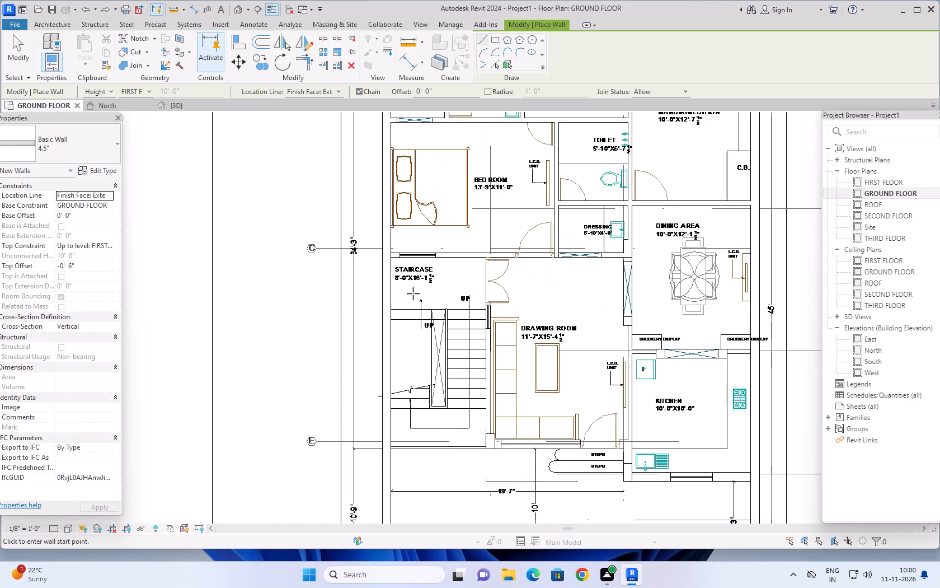
scroll(413, 293, down, 2)
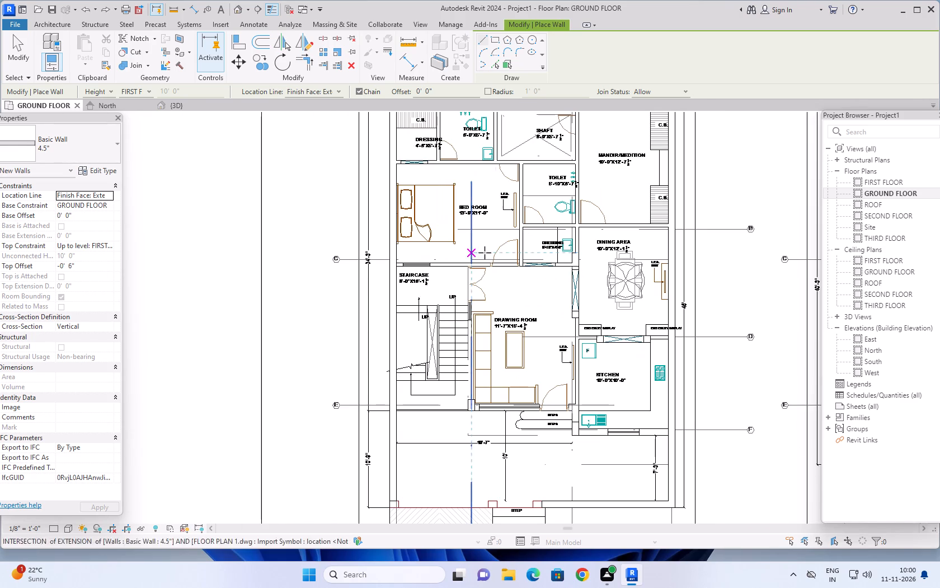
Draw a 4.5" wall about 13'-9" long between the bedroom and the staircase and drawing room, from the dressing-side partition to the grid C column.
scroll(532, 250, up, 5)
scroll(487, 268, up, 4)
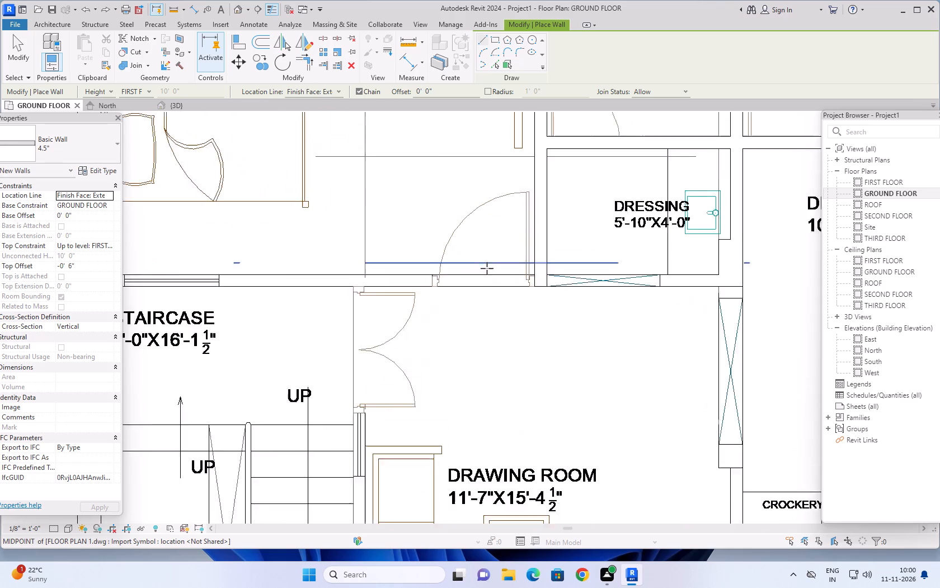
scroll(487, 268, up, 1)
scroll(520, 302, down, 6)
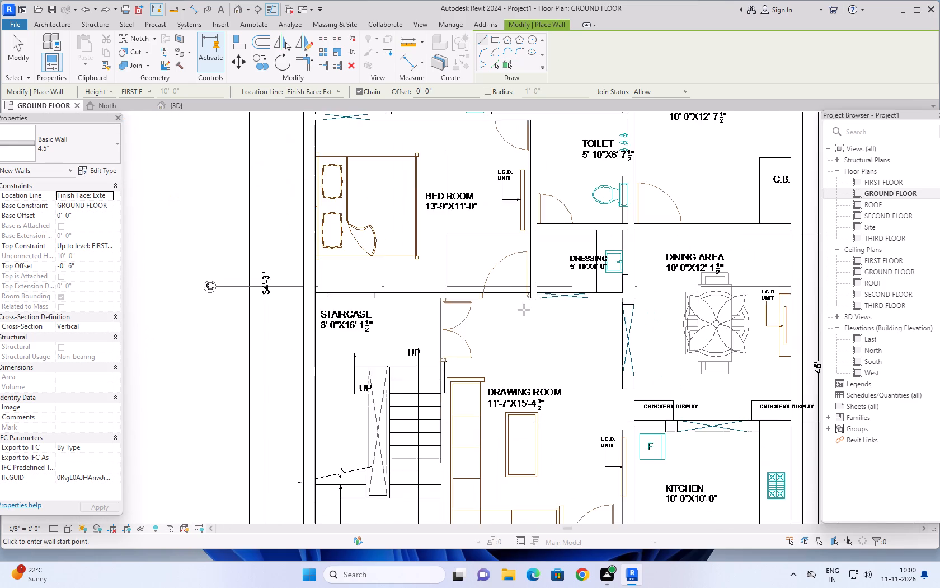
scroll(524, 308, up, 13)
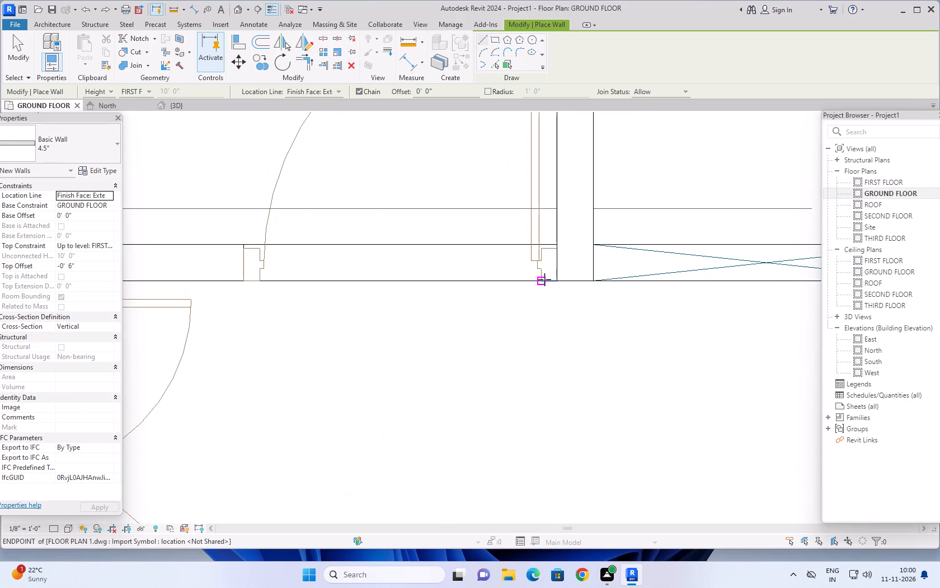
click(556, 279)
scroll(260, 288, down, 14)
middle_drag(258, 295, 516, 320)
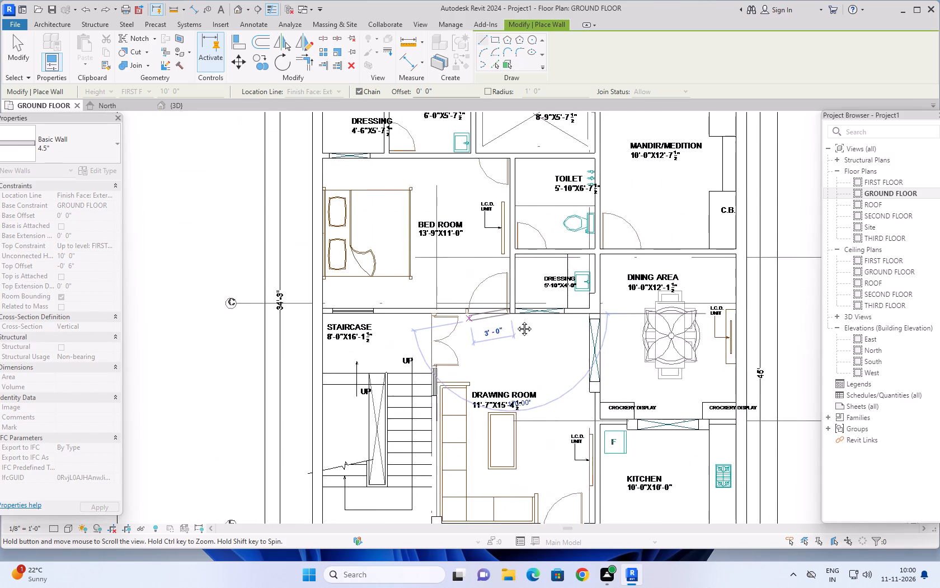
middle_drag(516, 320, 537, 320)
scroll(397, 317, up, 7)
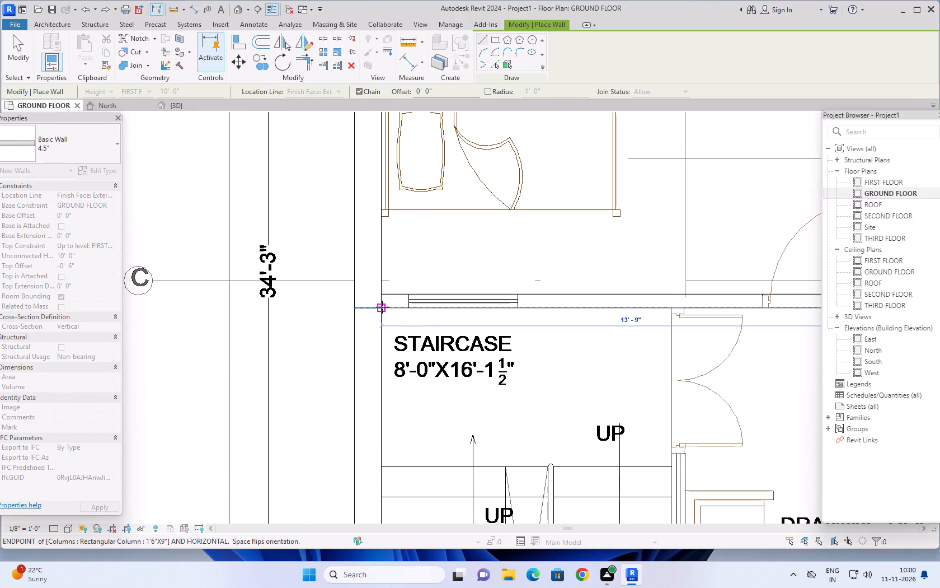
click(382, 310)
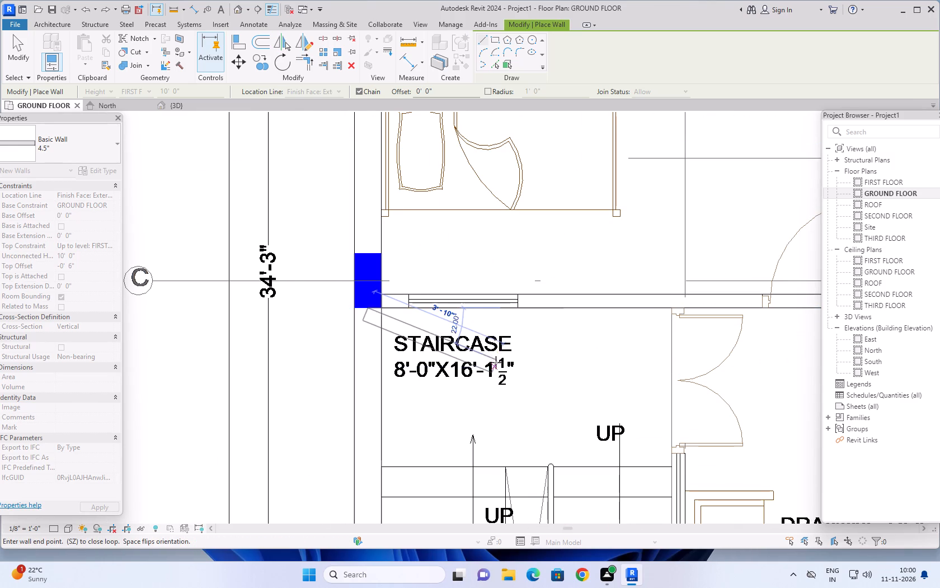
Examine the ground floor plan from the rear bedrooms to the front entry for the interior walls still missing.
key(Escape)
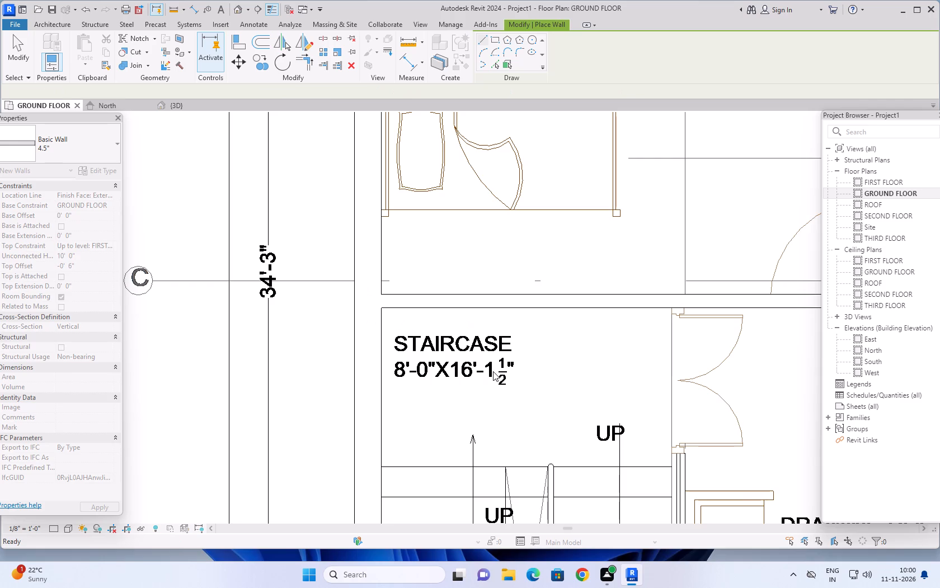
scroll(496, 369, down, 4)
scroll(542, 365, down, 1)
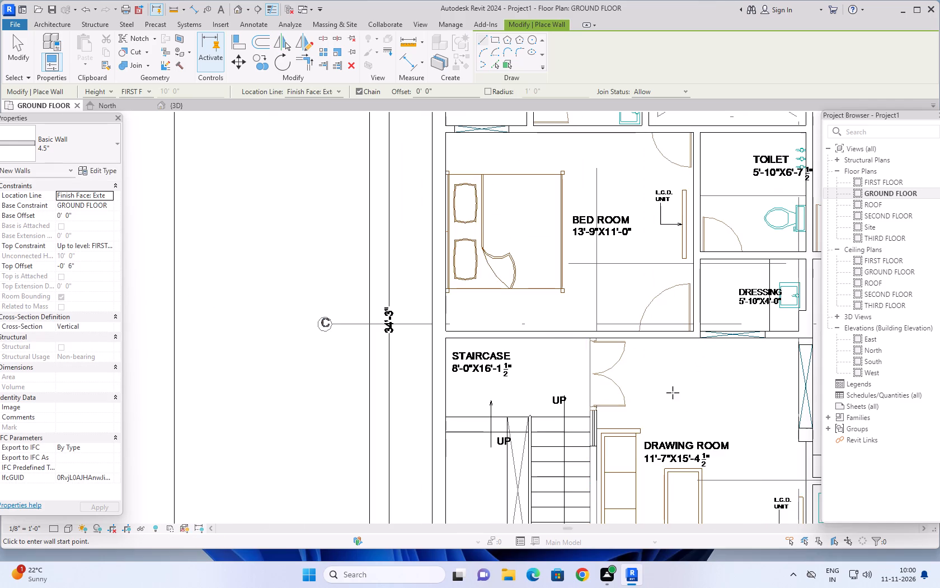
scroll(673, 393, down, 3)
middle_drag(689, 394, 610, 380)
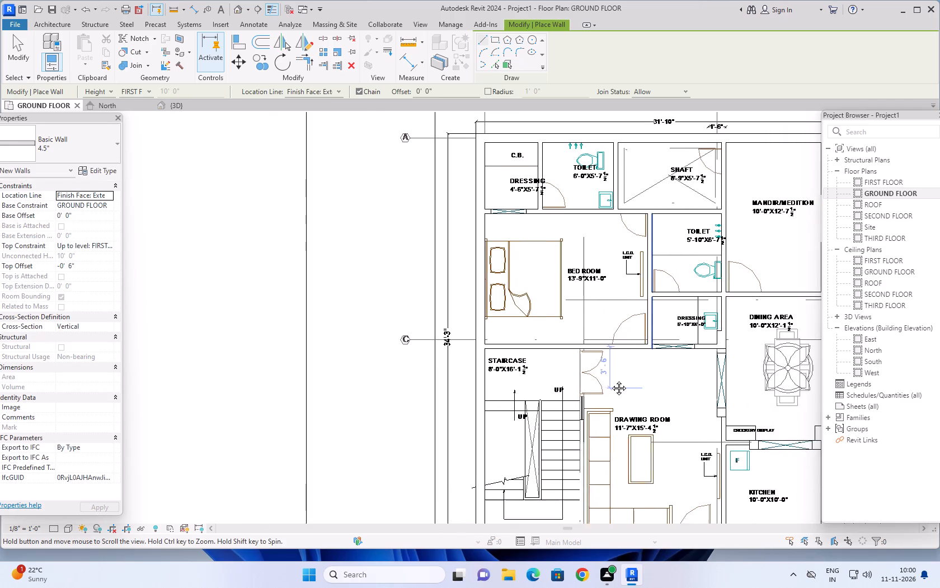
middle_drag(610, 380, 575, 375)
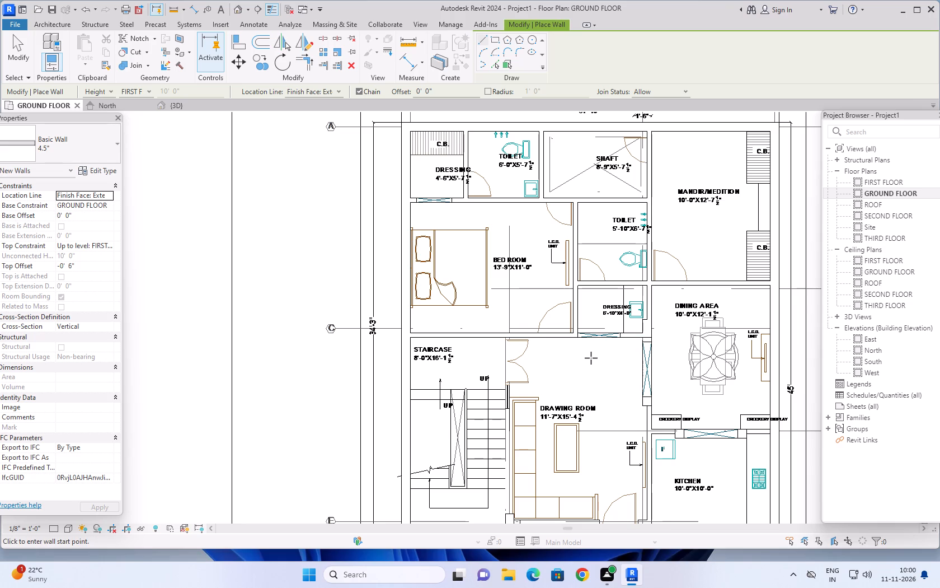
scroll(591, 358, down, 3)
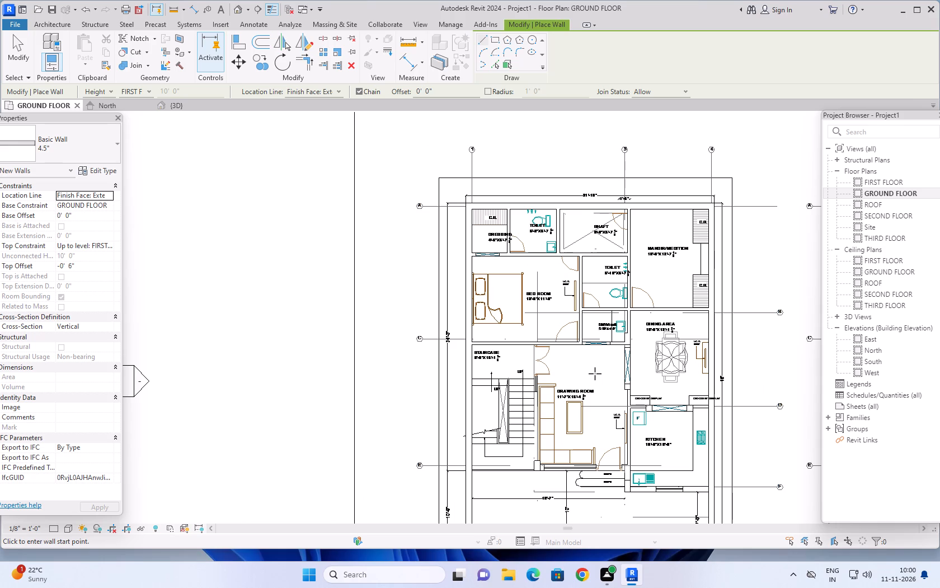
middle_drag(594, 374, 594, 339)
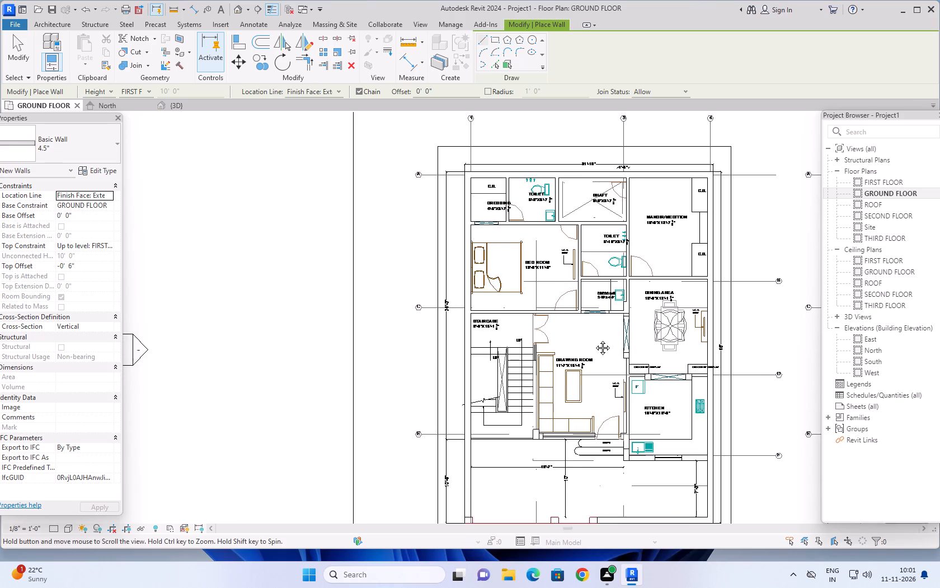
middle_drag(594, 339, 595, 330)
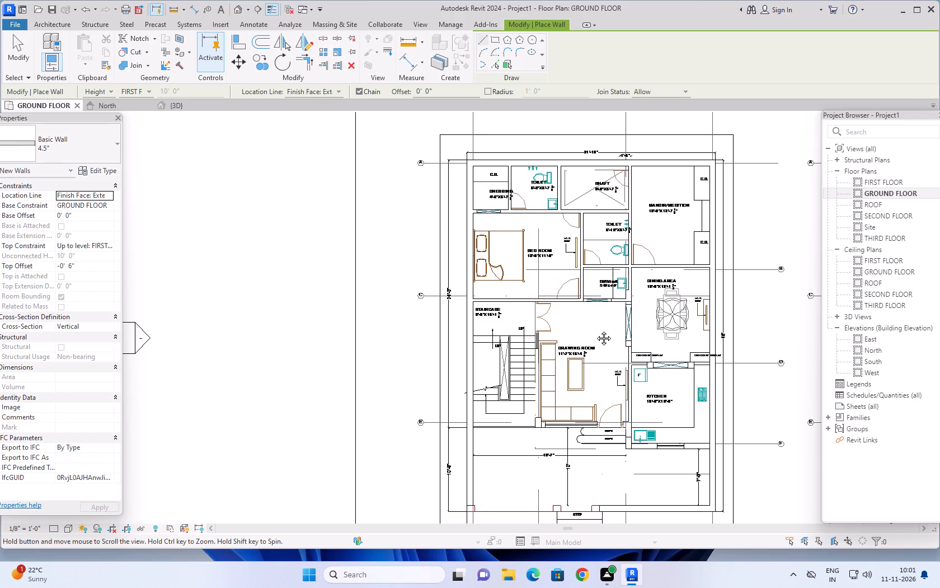
middle_drag(595, 330, 608, 301)
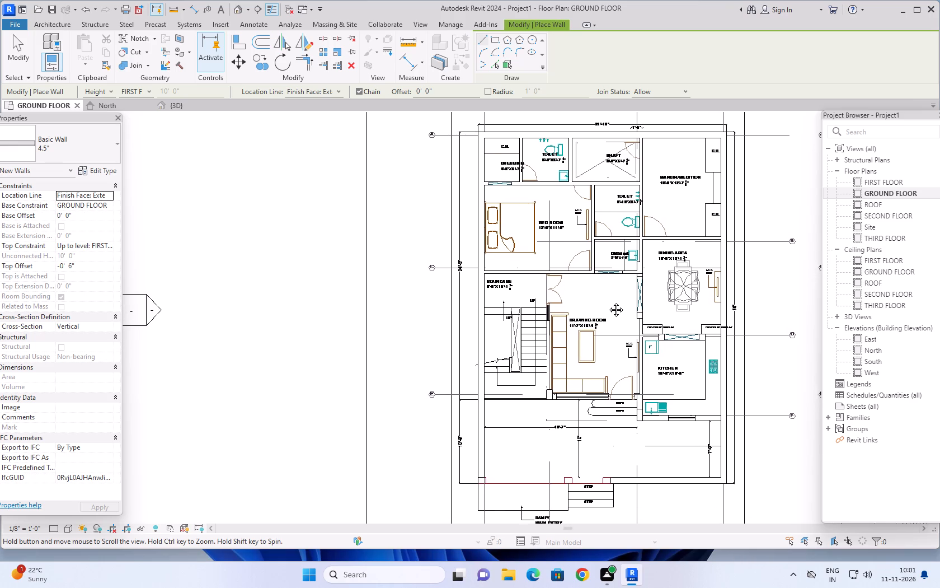
middle_drag(608, 301, 613, 290)
Draw a 4.5" wall between the staircase and the drawing room, from the grid E column to the bedroom partition, flipping it onto the plan lines.
scroll(540, 369, up, 3)
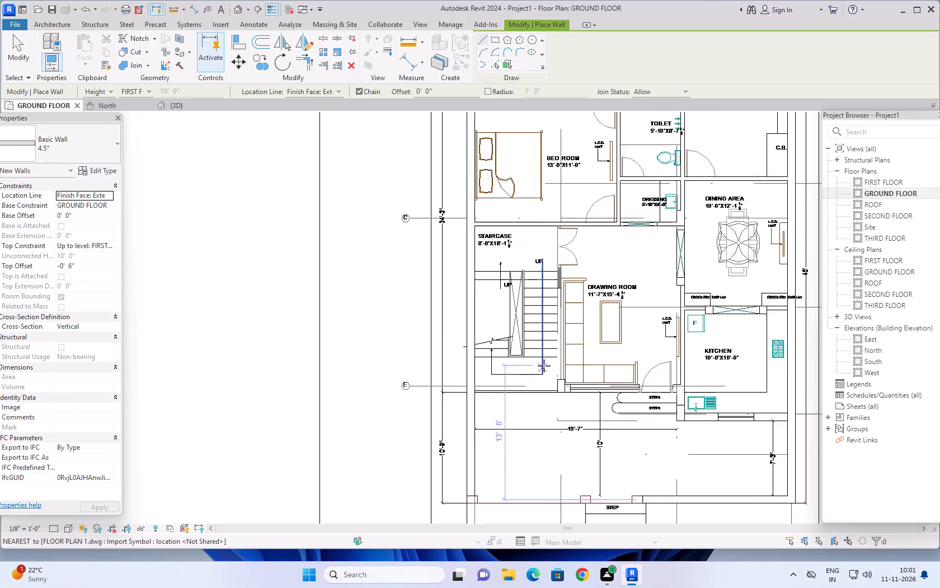
scroll(544, 366, up, 6)
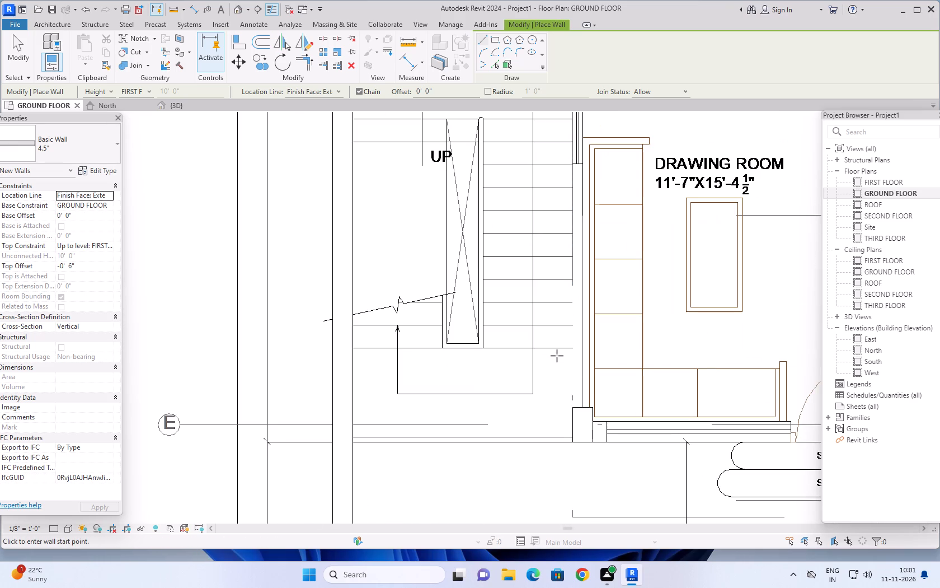
click(584, 407)
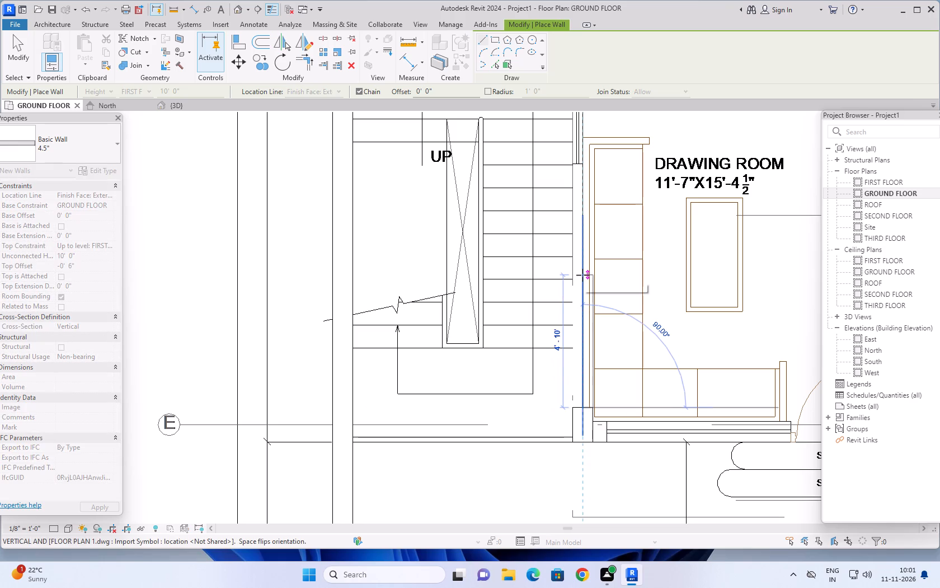
key(space)
scroll(585, 197, down, 2)
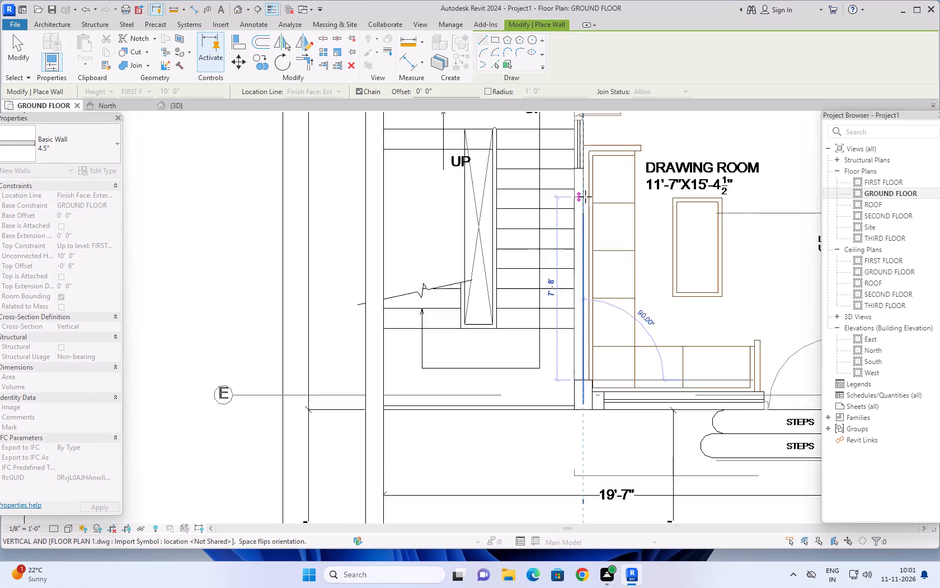
scroll(585, 197, down, 1)
middle_drag(584, 197, 560, 359)
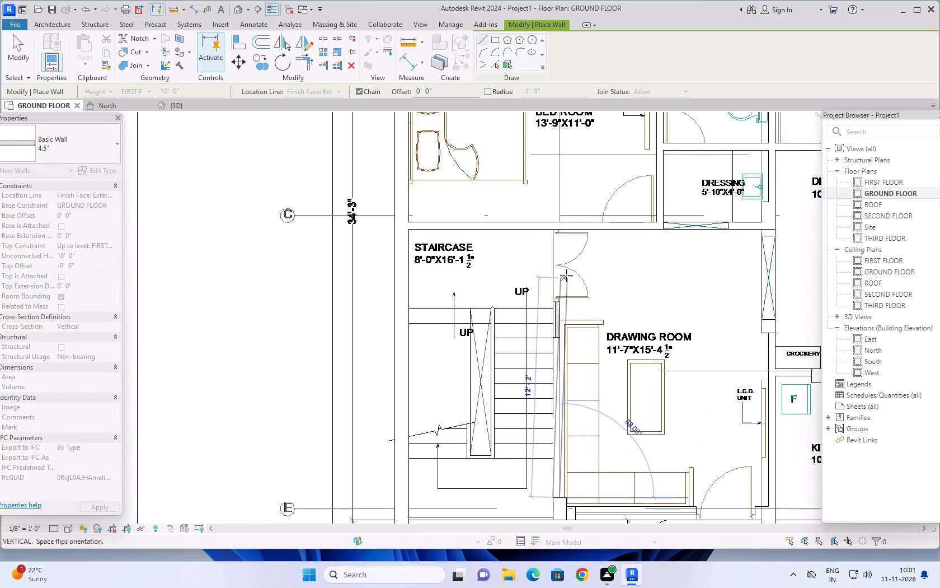
scroll(561, 229, up, 6)
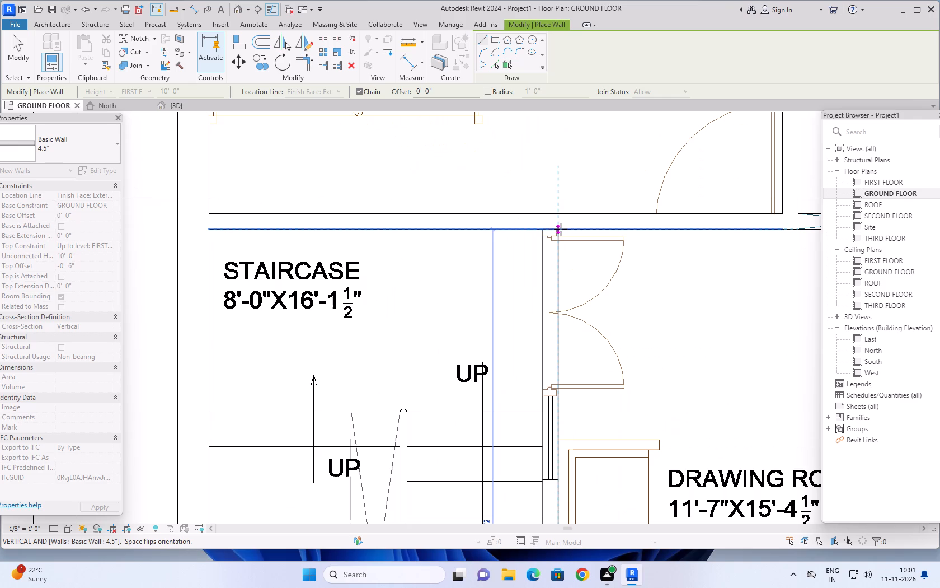
scroll(561, 229, up, 7)
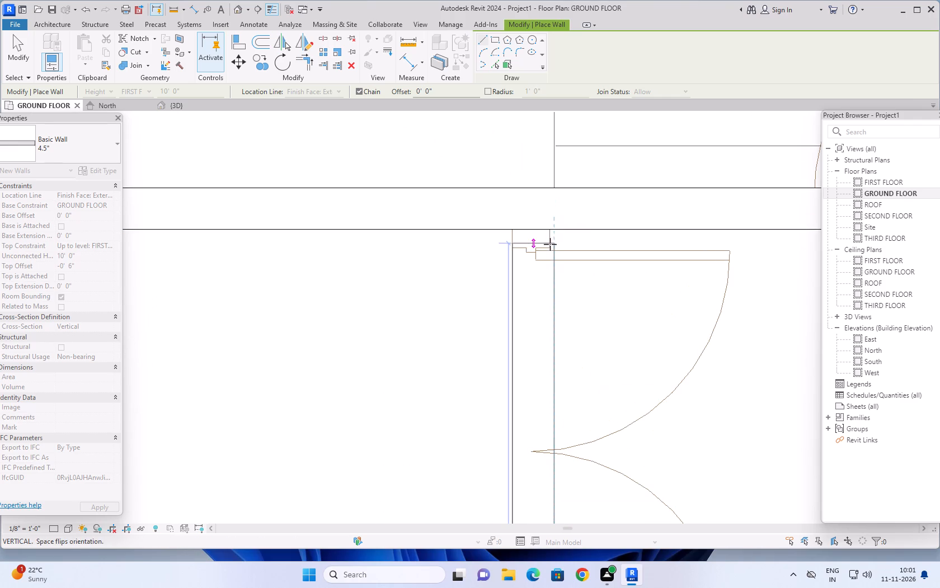
click(554, 229)
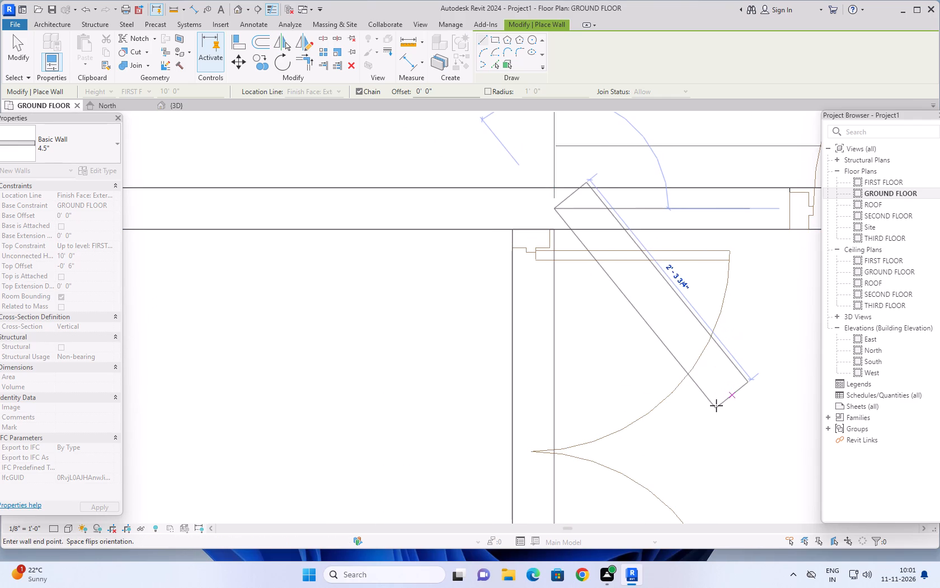
key(Escape)
Examine the plan around the drawing room, dining area and kitchen for the next partition walls.
scroll(710, 396, down, 15)
middle_drag(714, 402, 540, 267)
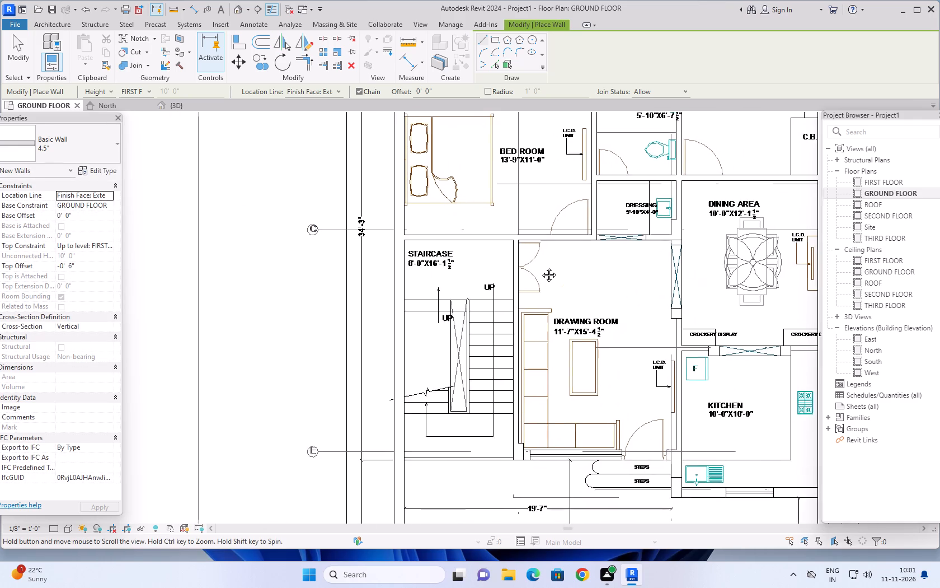
middle_drag(540, 267, 494, 251)
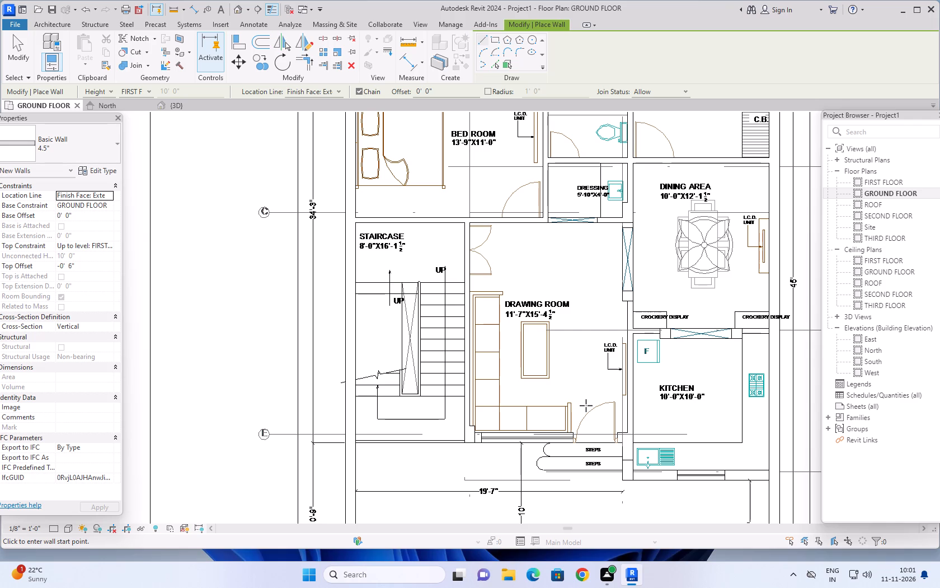
scroll(586, 410, down, 1)
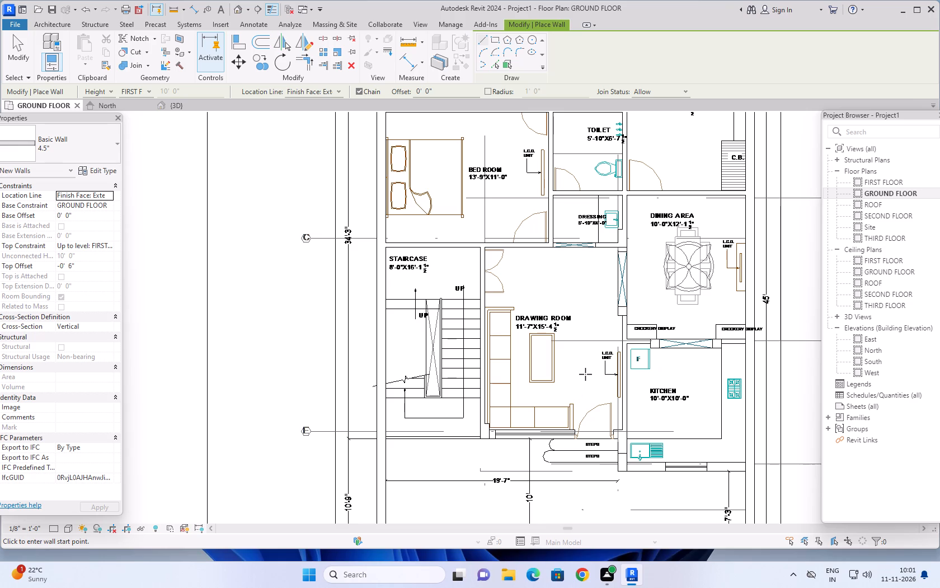
middle_drag(585, 372, 483, 360)
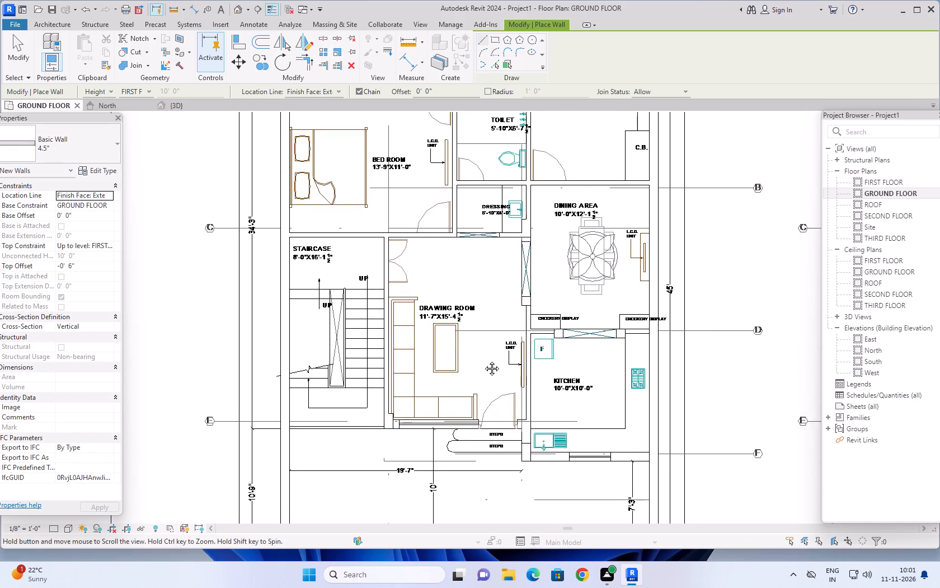
middle_drag(483, 360, 455, 348)
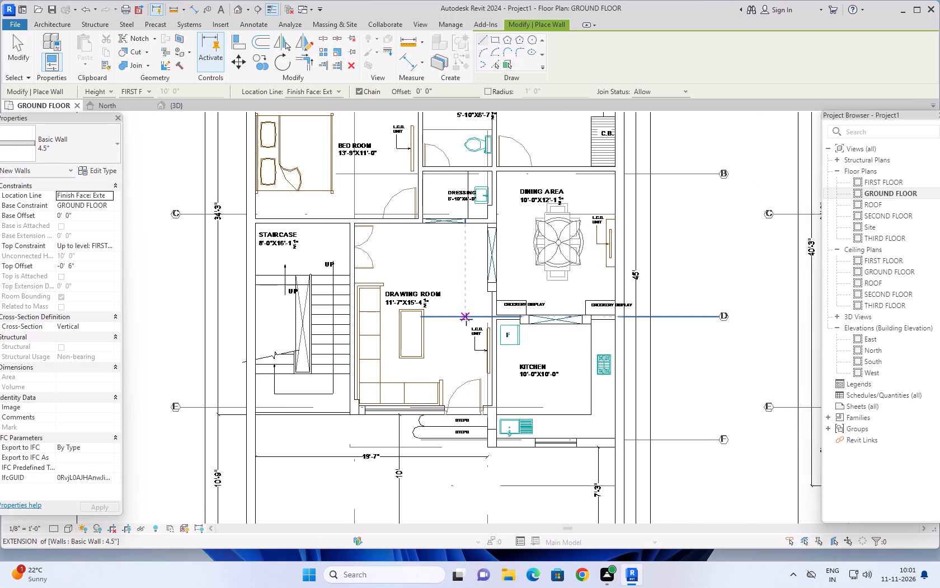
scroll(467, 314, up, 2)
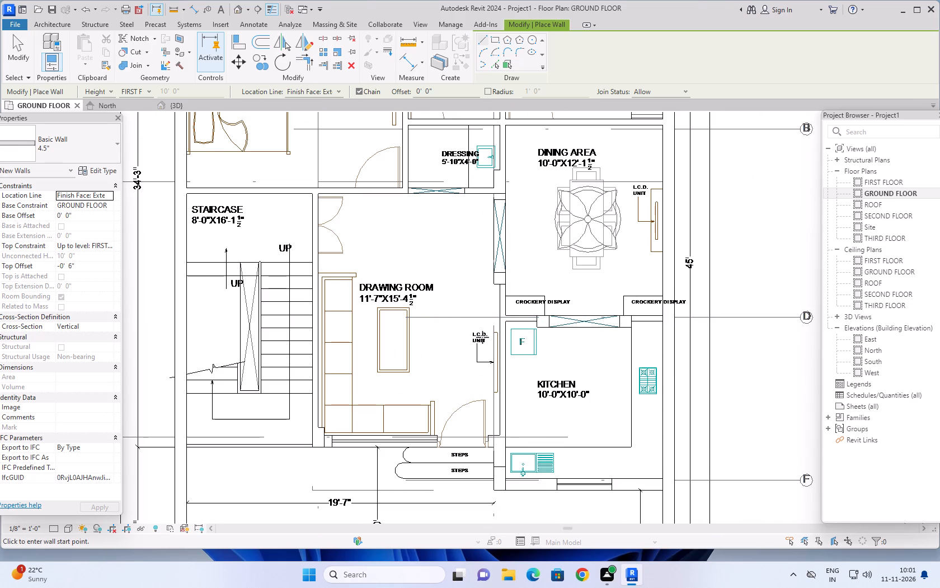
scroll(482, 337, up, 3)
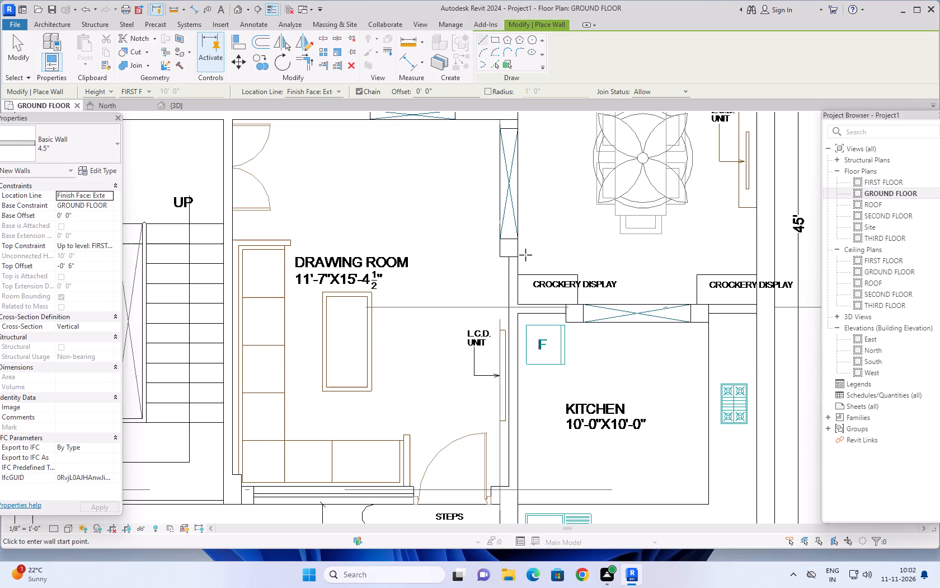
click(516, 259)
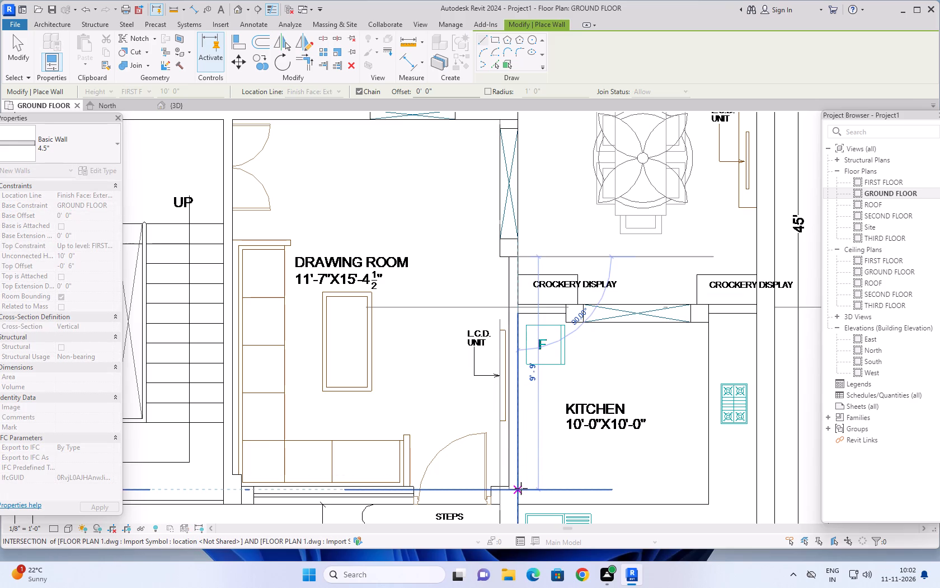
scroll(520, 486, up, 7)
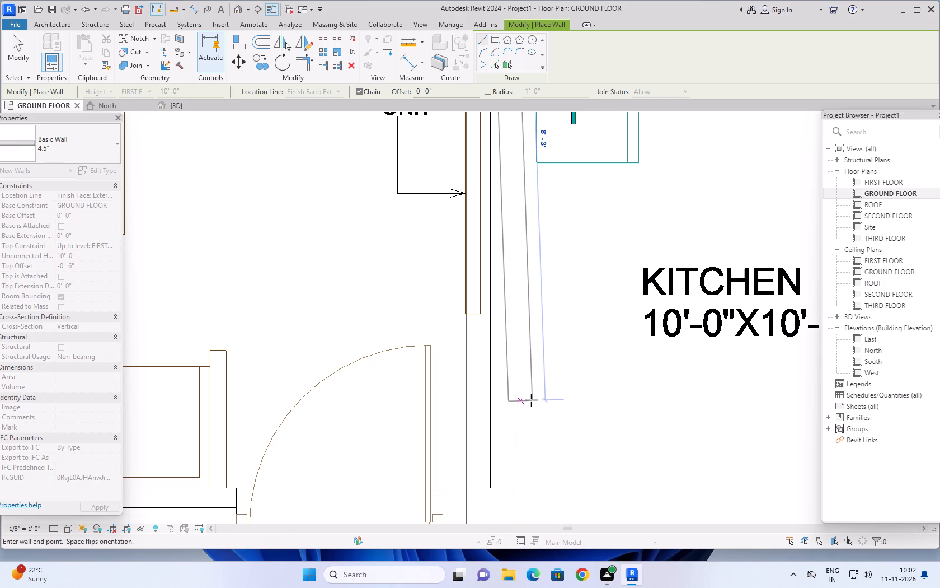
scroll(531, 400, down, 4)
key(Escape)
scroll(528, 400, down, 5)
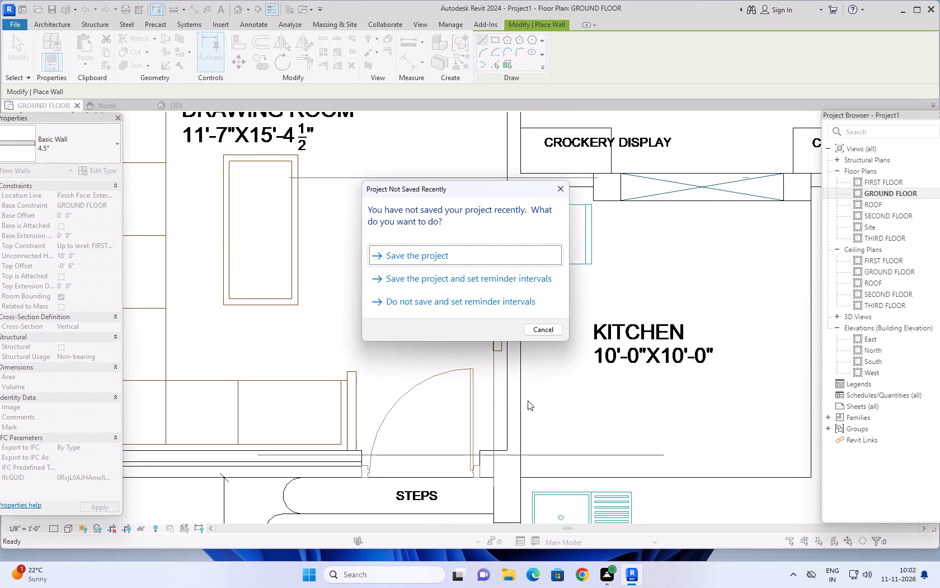
Dismiss the save reminder and save the project in the Documents folder as ARCH PLAN 10.
click(556, 189)
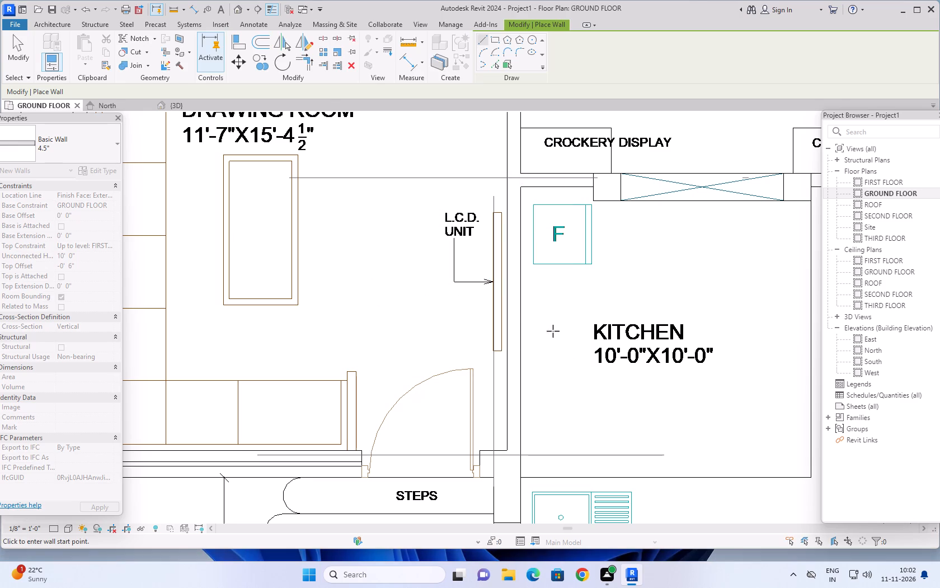
key(ctrl+s)
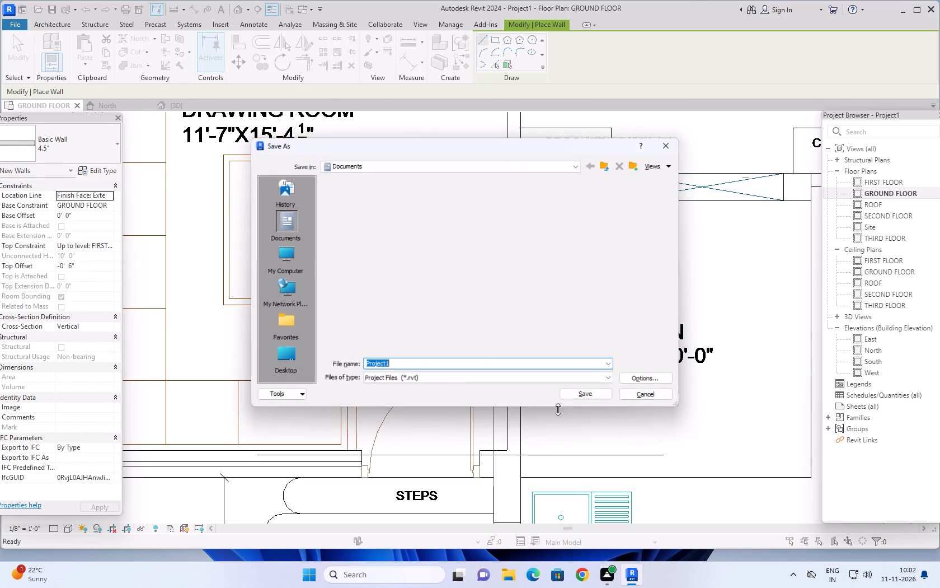
key(BackSpace)
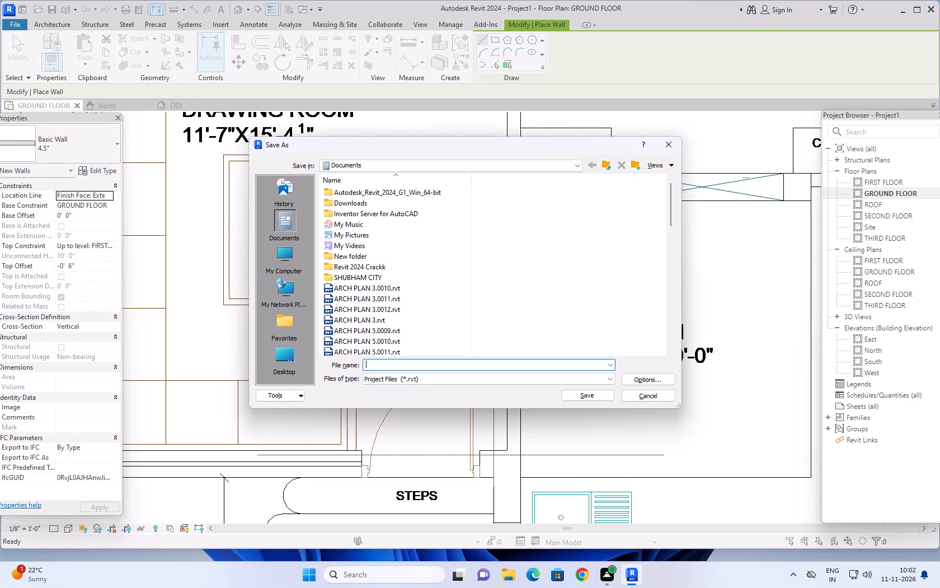
text(ARCH PLAN)
key(space)
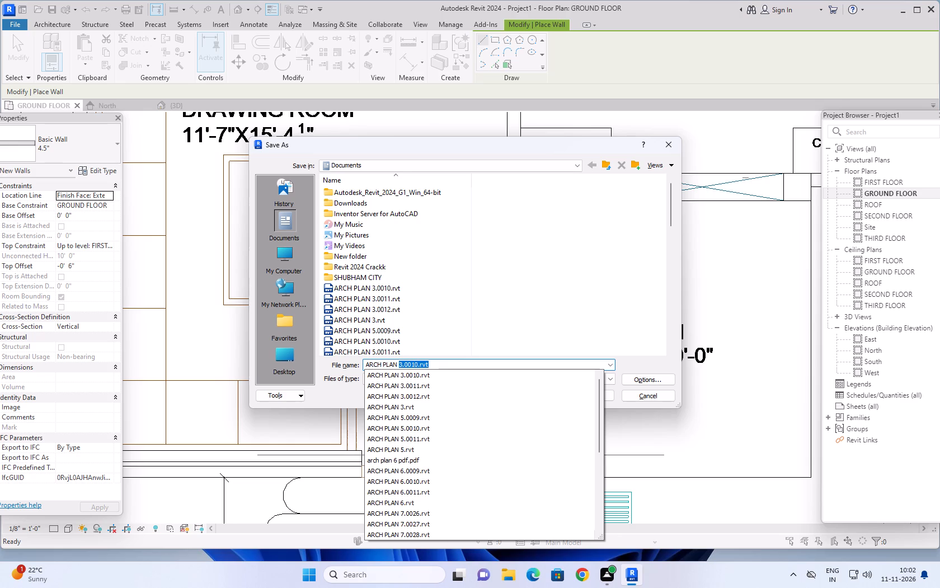
key(1)
key(0)
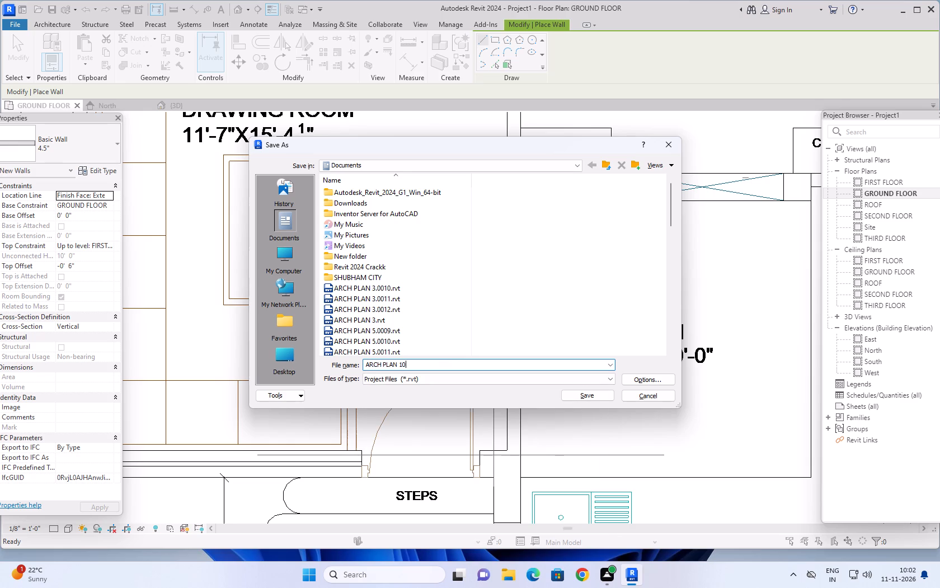
click(602, 398)
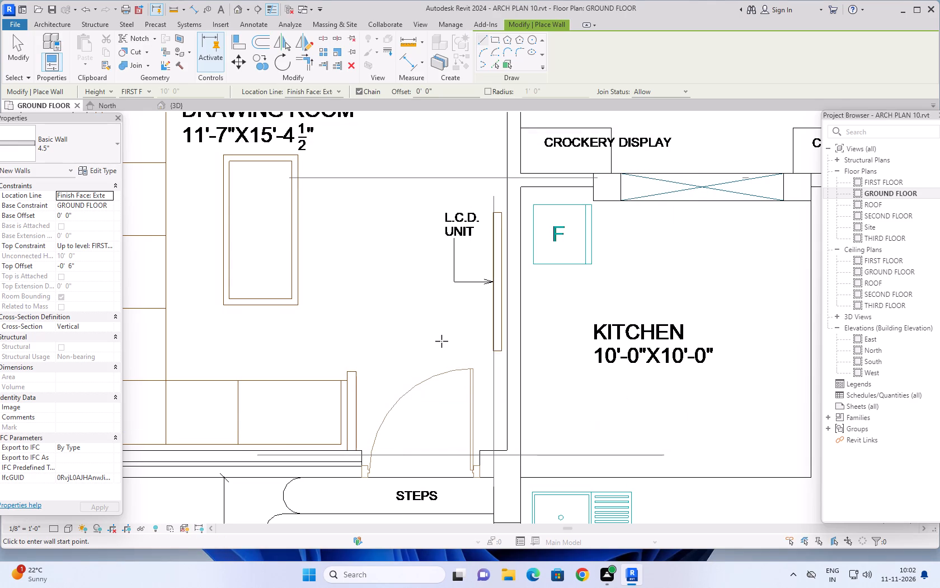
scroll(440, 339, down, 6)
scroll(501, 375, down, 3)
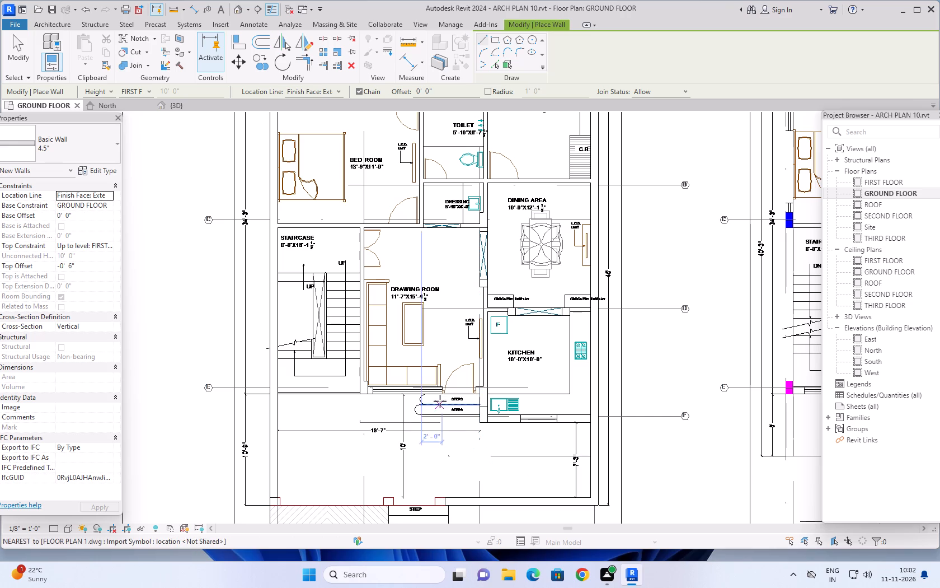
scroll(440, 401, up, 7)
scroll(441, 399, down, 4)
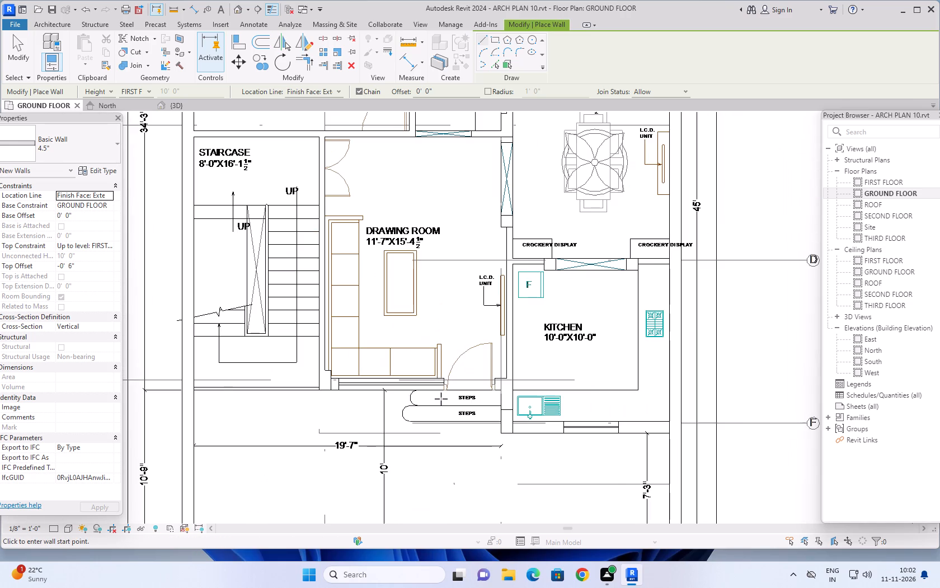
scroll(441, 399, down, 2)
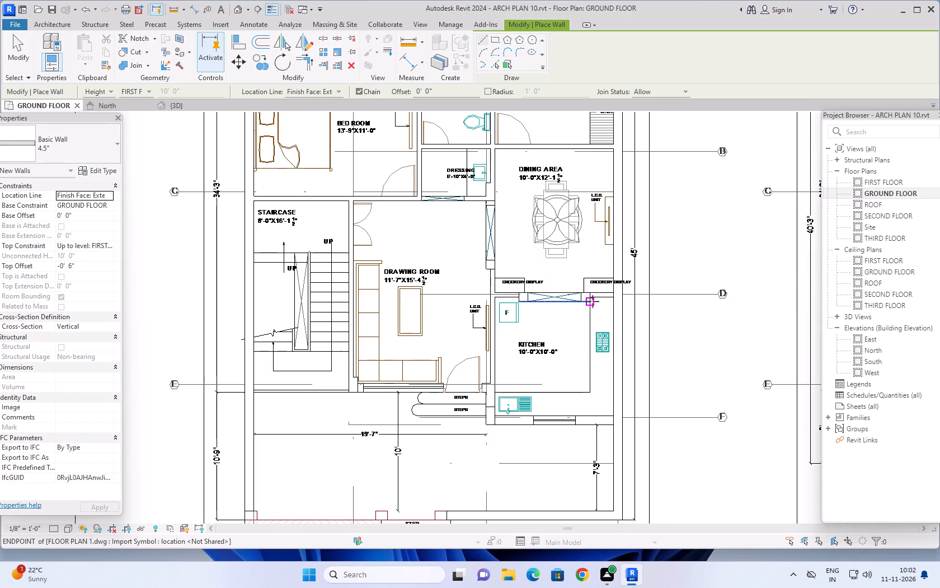
Draw a short 4.5" wall between the dining area and kitchen, from the outer wall's inner face to the jamb beside the opening.
scroll(598, 296, up, 12)
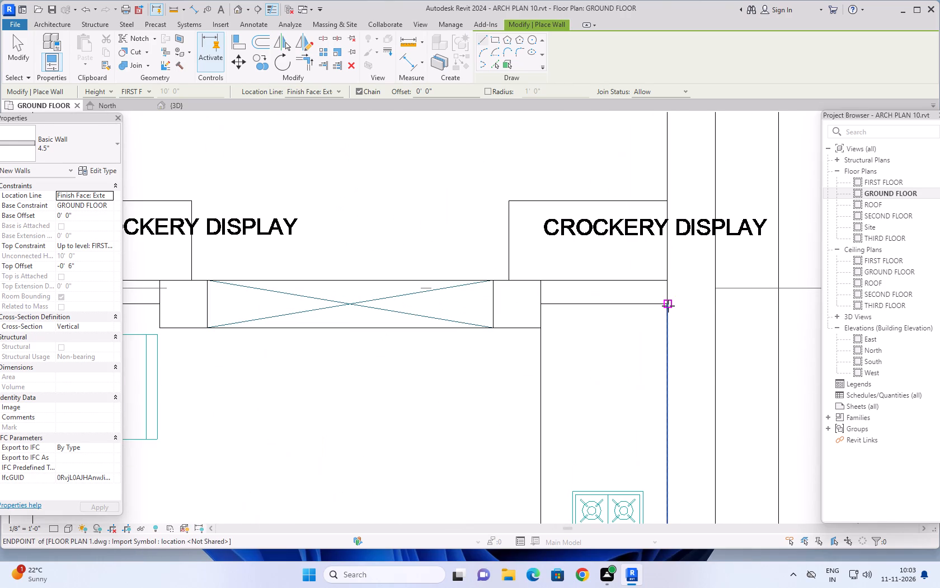
click(668, 306)
click(540, 305)
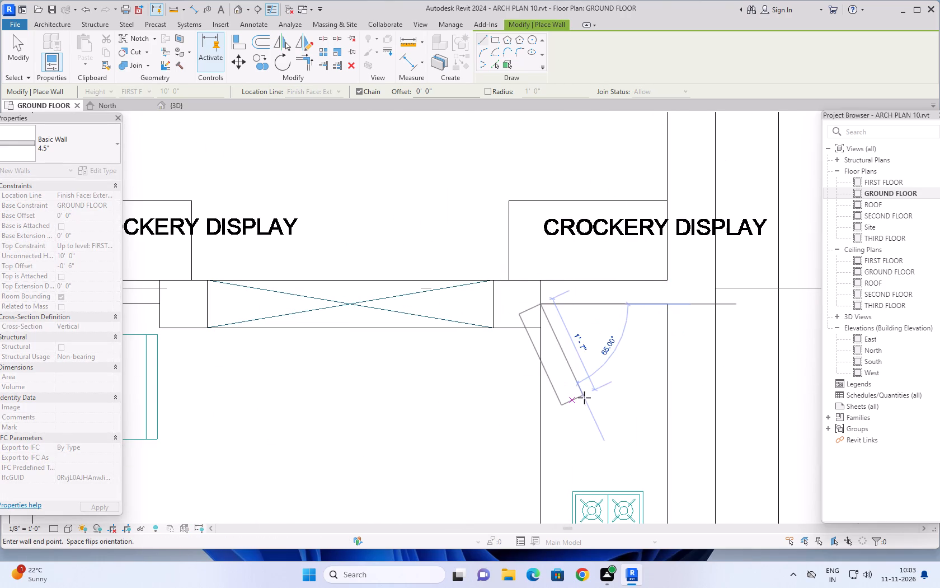
scroll(584, 398, down, 9)
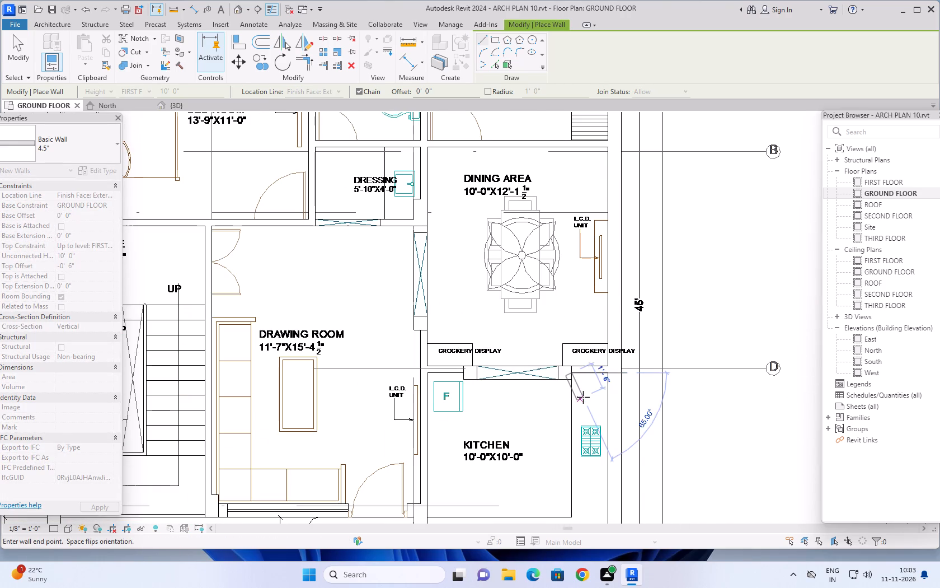
key(Escape)
Examine the ground floor plan around the drawing room, dining area, kitchen and front entry for walls still missing.
scroll(439, 367, up, 6)
scroll(507, 473, down, 3)
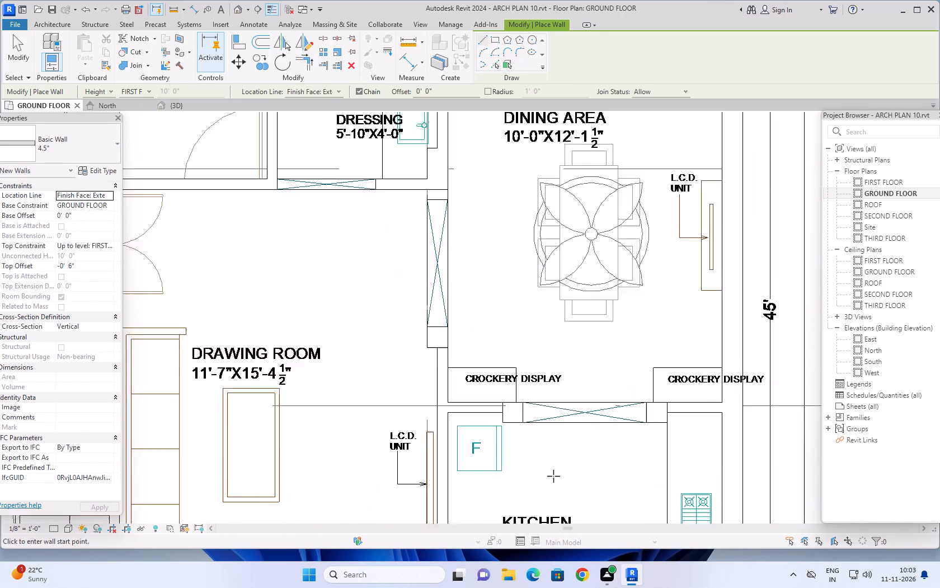
scroll(553, 476, down, 2)
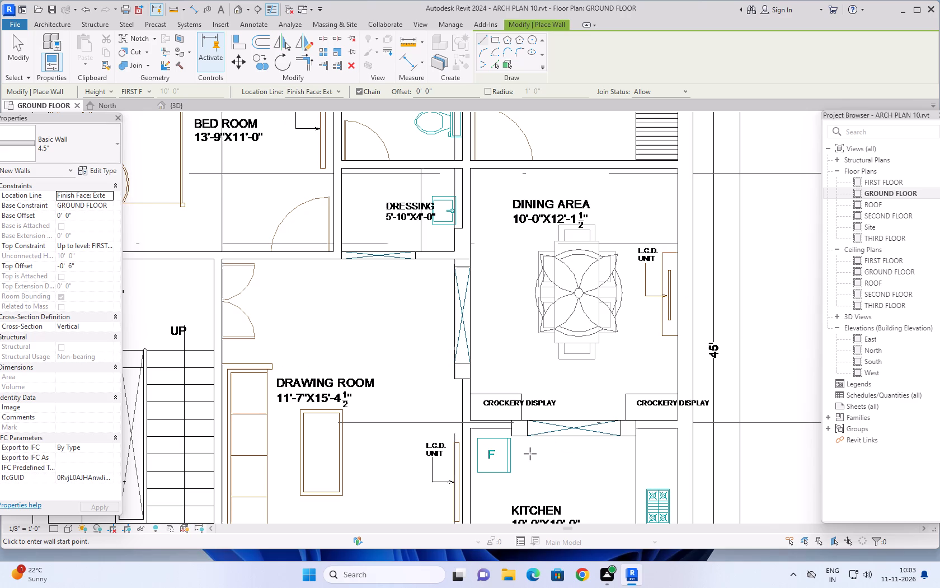
scroll(565, 411, down, 5)
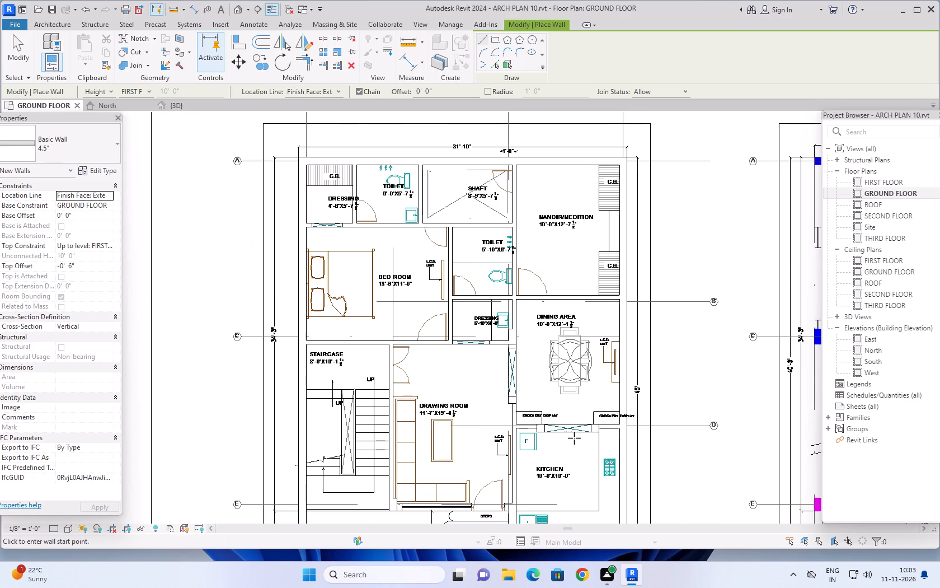
scroll(574, 438, down, 2)
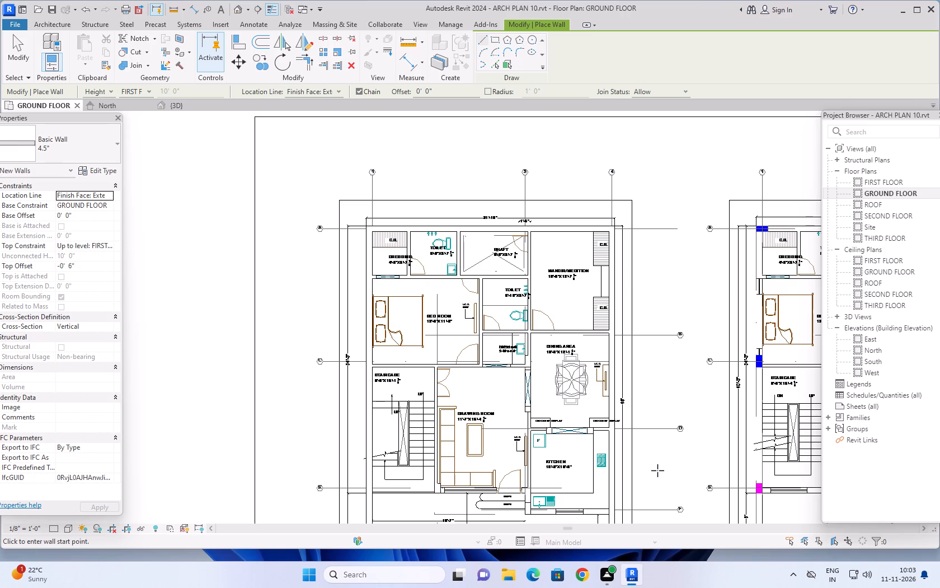
scroll(653, 470, down, 1)
middle_drag(653, 470, 651, 447)
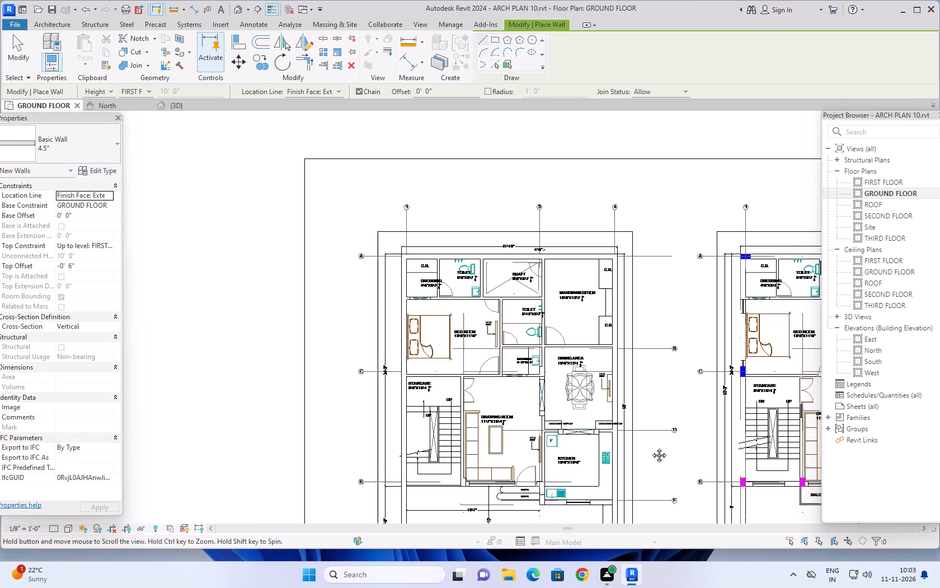
middle_drag(651, 447, 660, 390)
scroll(643, 463, up, 2)
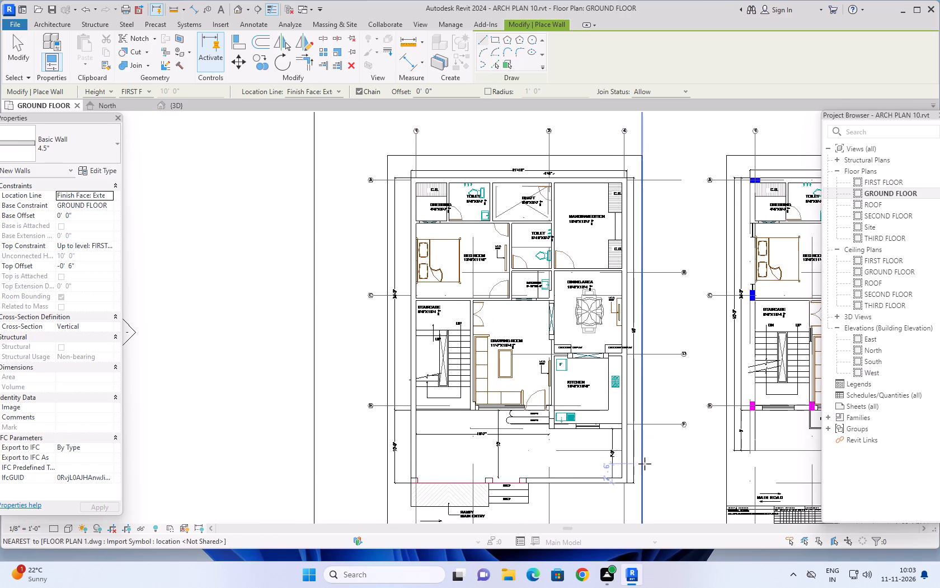
scroll(645, 464, up, 2)
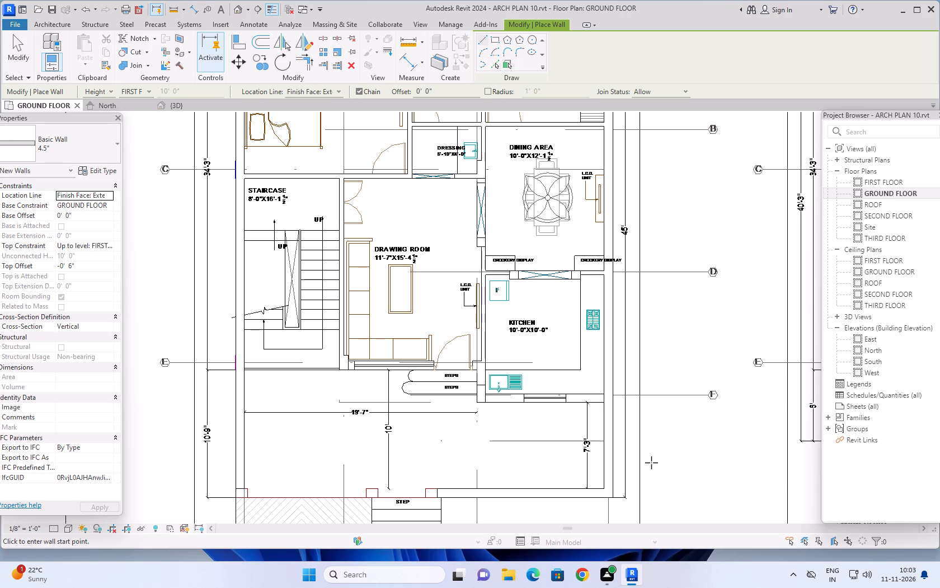
scroll(543, 457, up, 3)
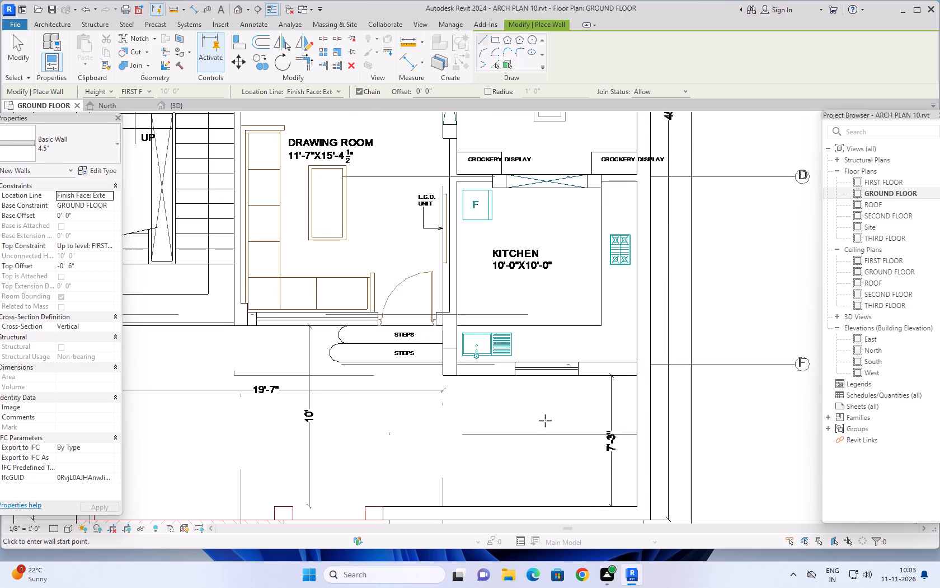
scroll(546, 420, down, 4)
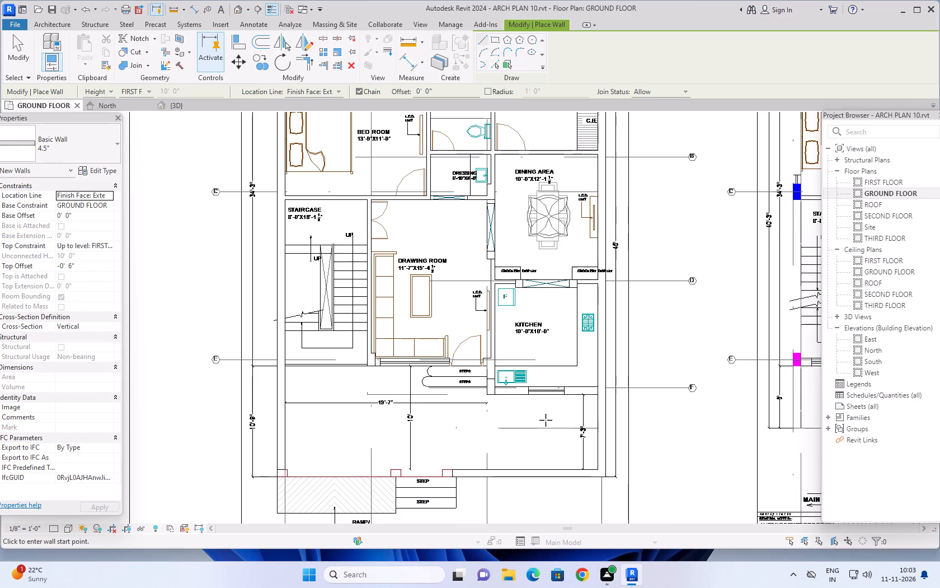
scroll(546, 420, down, 1)
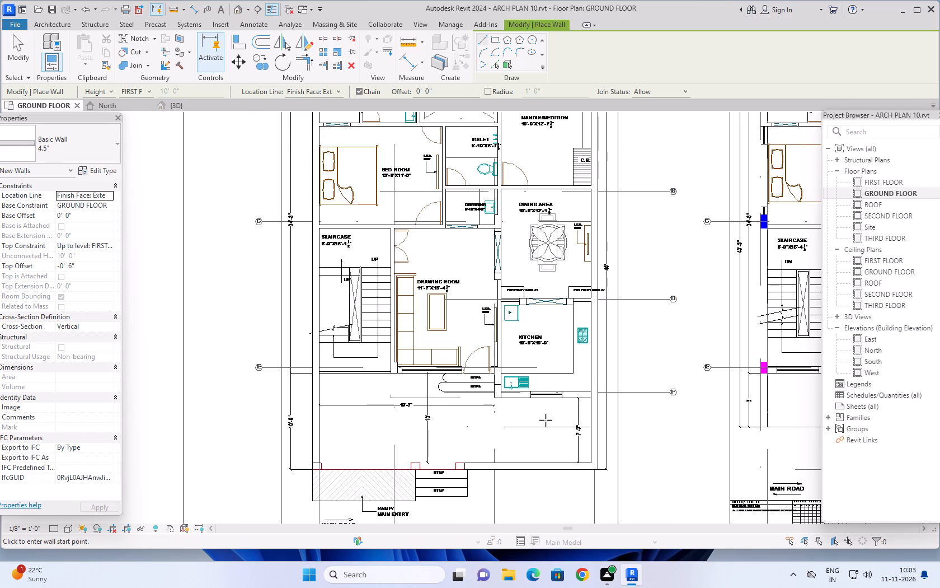
scroll(660, 312, down, 3)
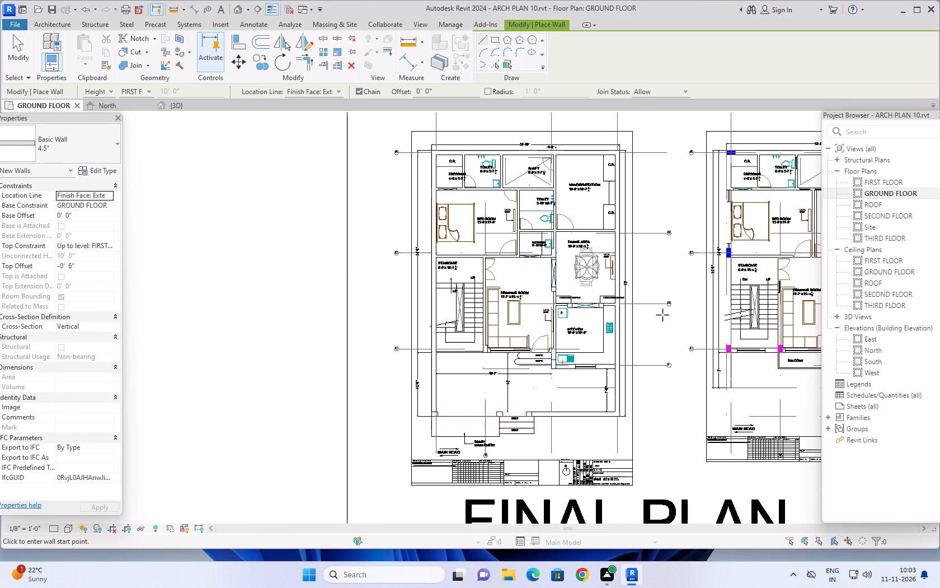
middle_drag(663, 315, 680, 345)
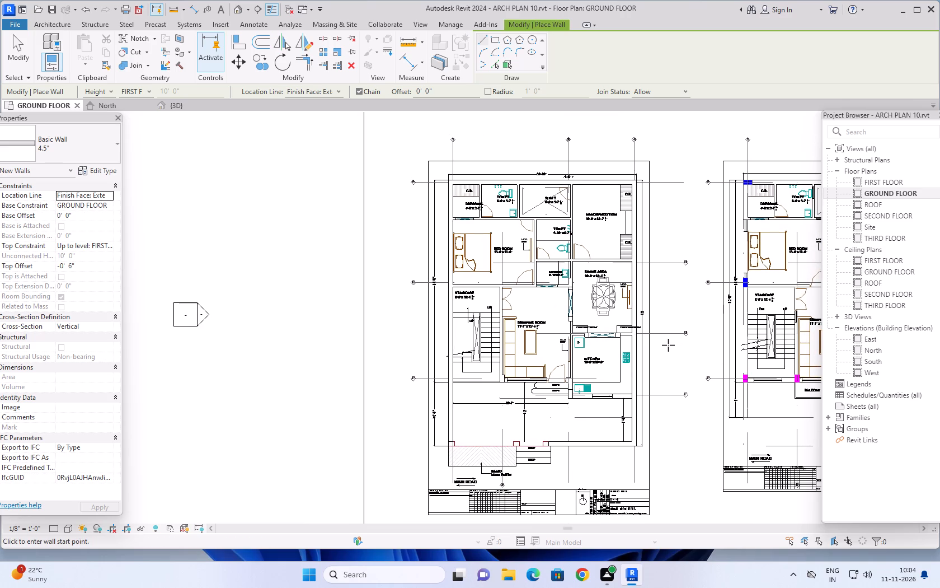
scroll(595, 324, up, 5)
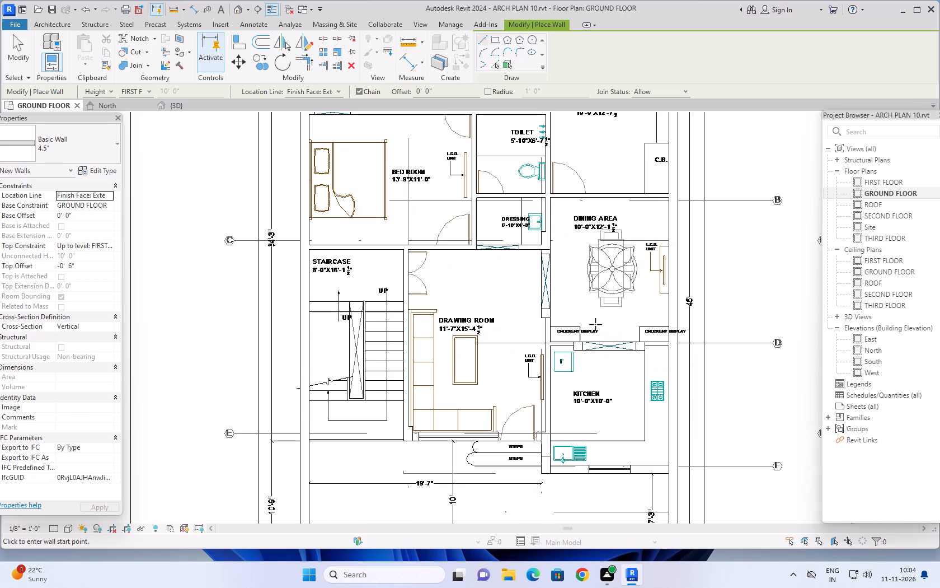
scroll(595, 324, down, 3)
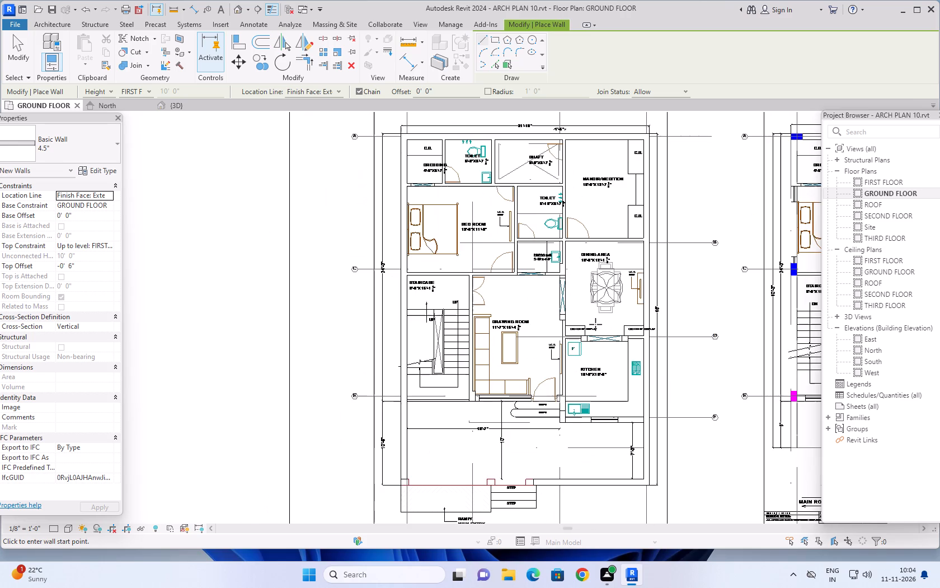
scroll(595, 324, down, 1)
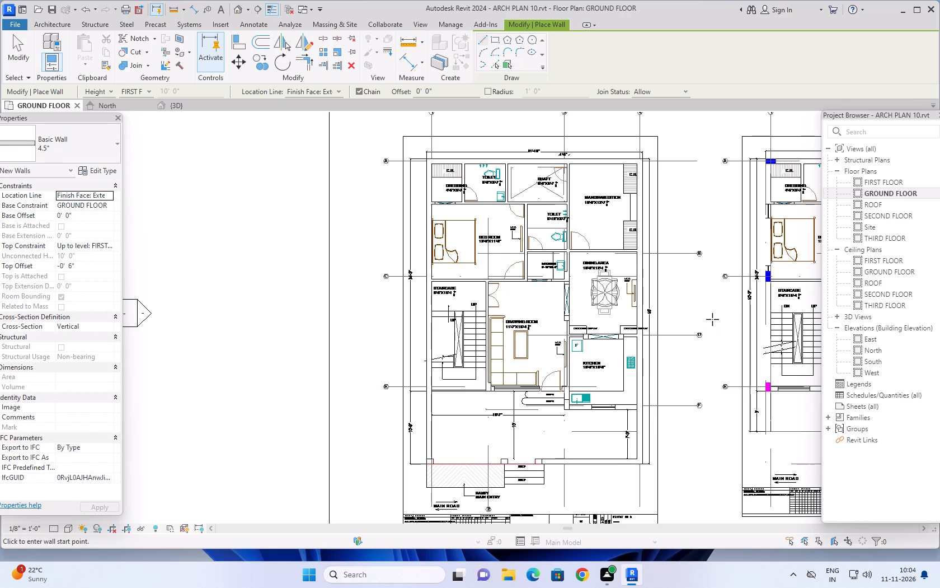
scroll(550, 359, up, 6)
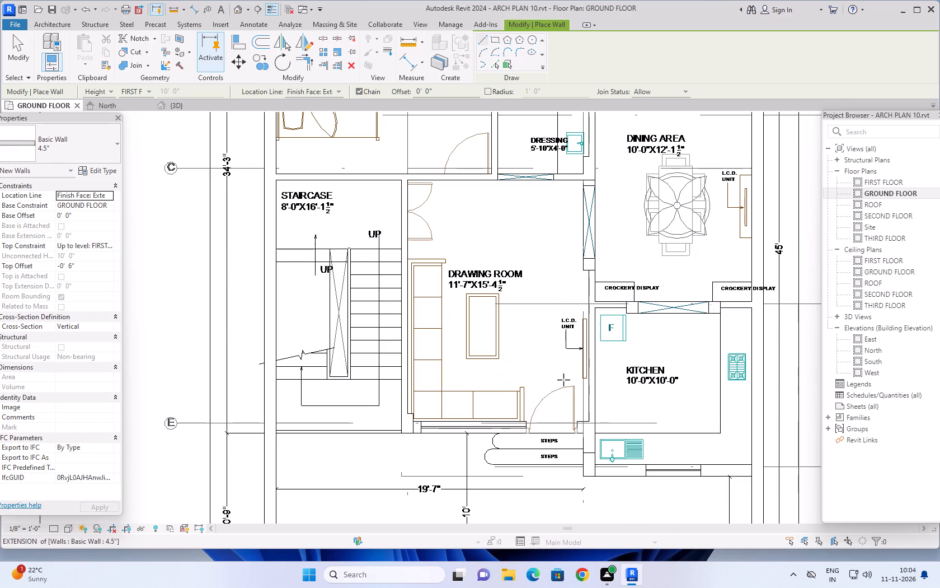
scroll(581, 414, up, 2)
scroll(582, 414, down, 6)
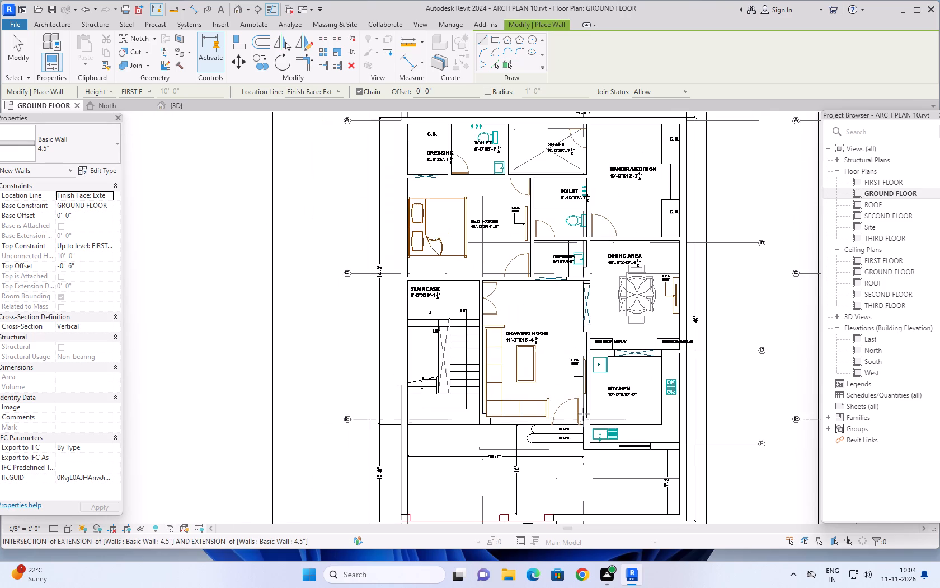
scroll(583, 414, down, 2)
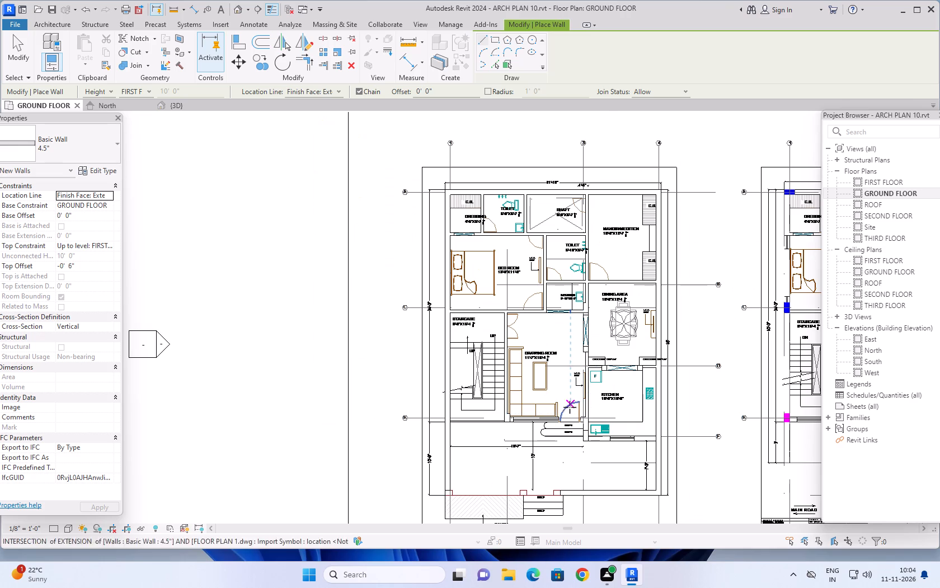
Draw a 9" wall about 10'-10" long along the drawing room's front, from the staircase-side column to the kitchen corner, flipping it inward.
click(112, 147)
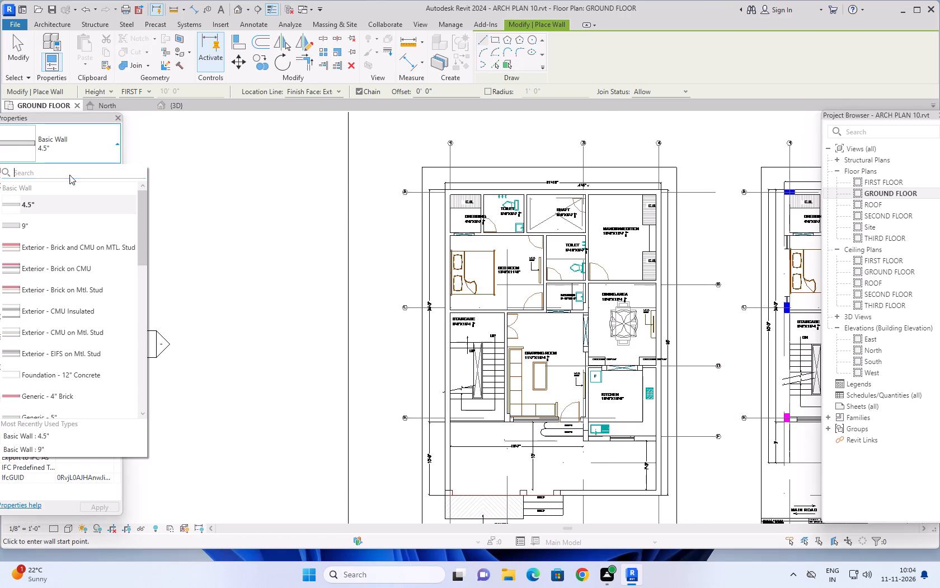
click(32, 226)
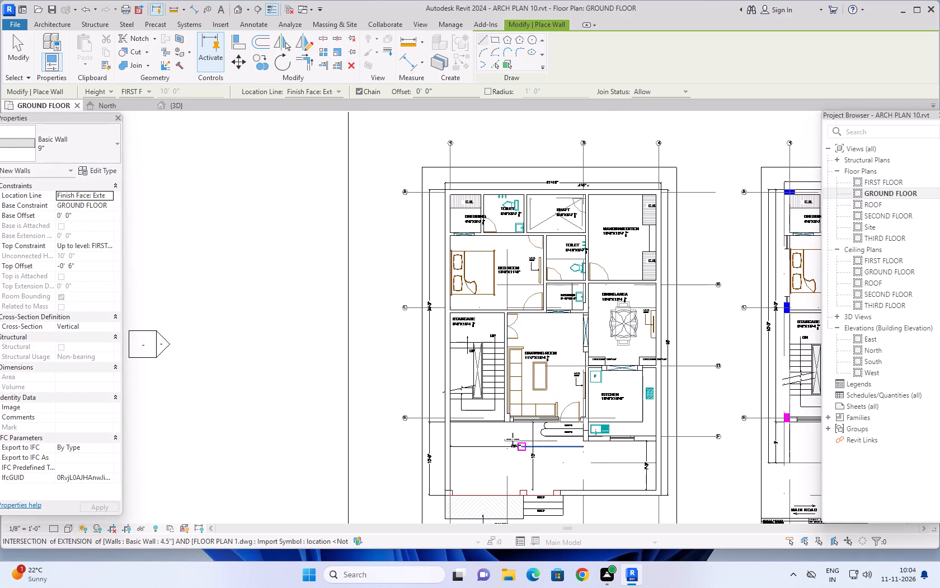
scroll(498, 427, up, 6)
scroll(545, 432, up, 5)
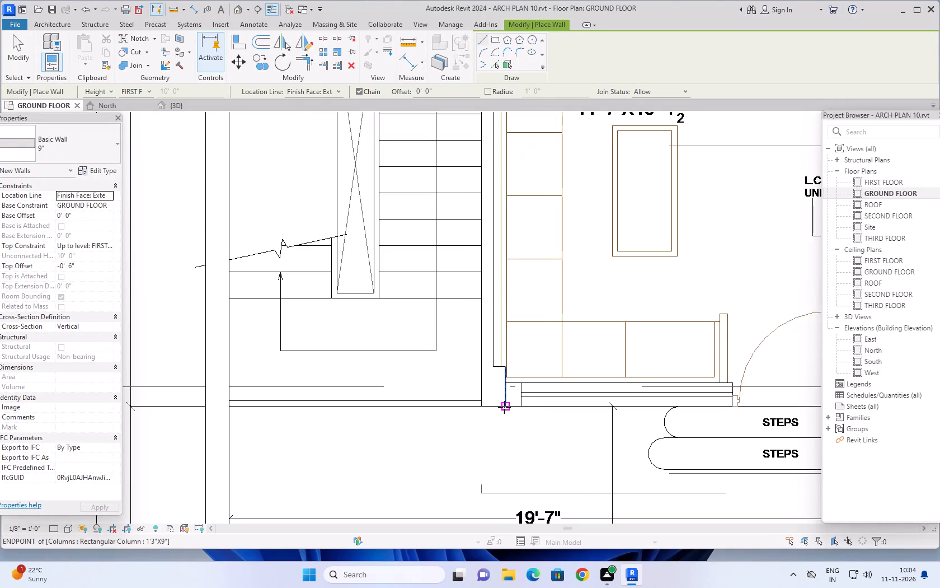
click(504, 406)
scroll(789, 413, down, 3)
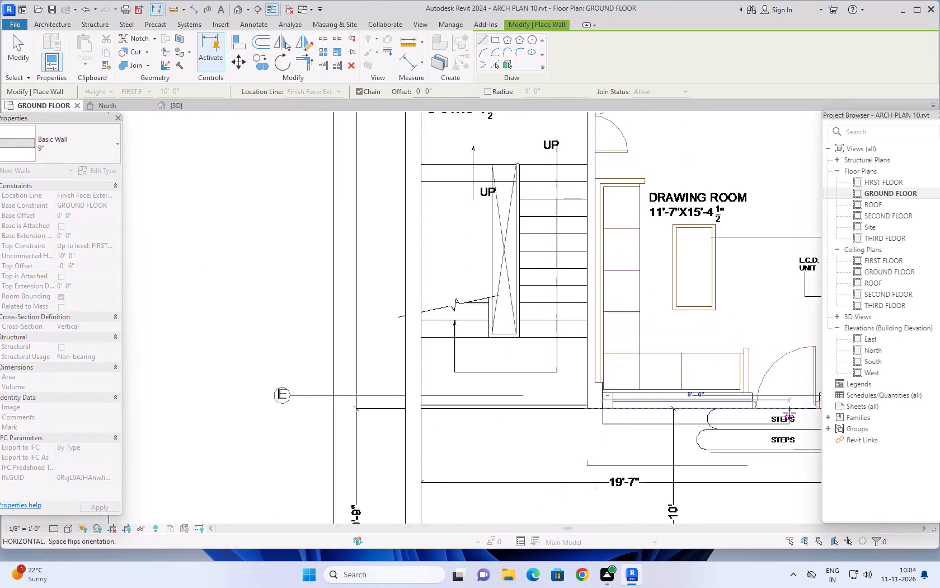
scroll(789, 413, down, 1)
middle_drag(786, 410, 629, 393)
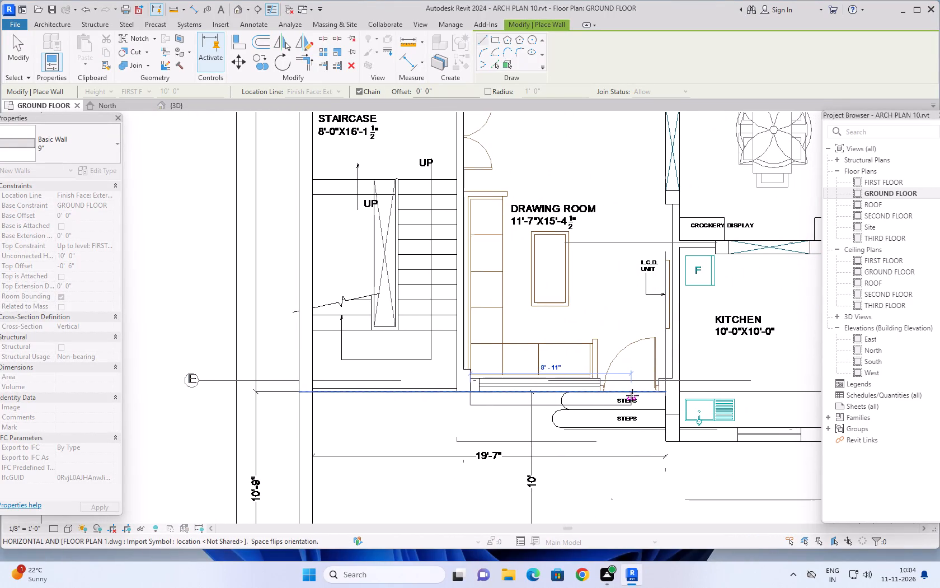
key(space)
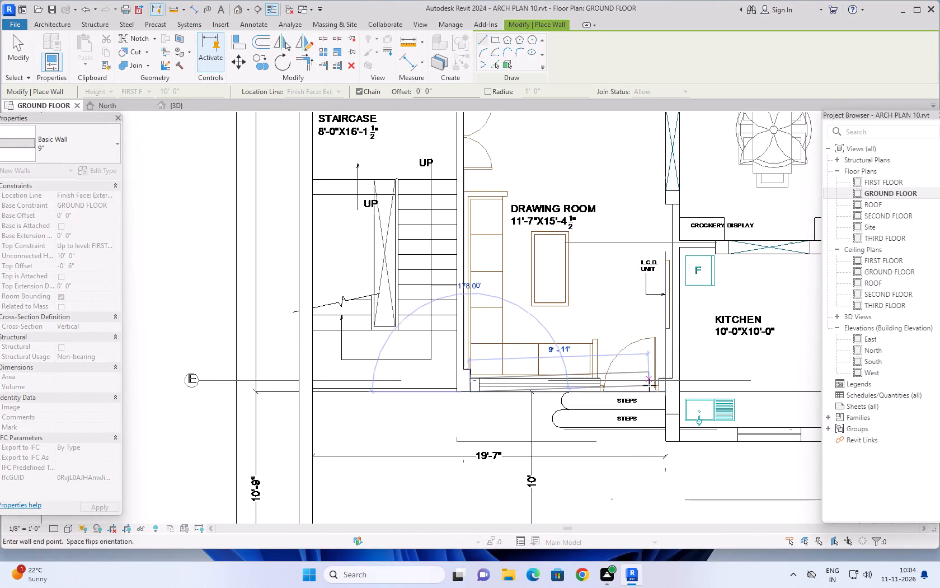
scroll(662, 391, up, 3)
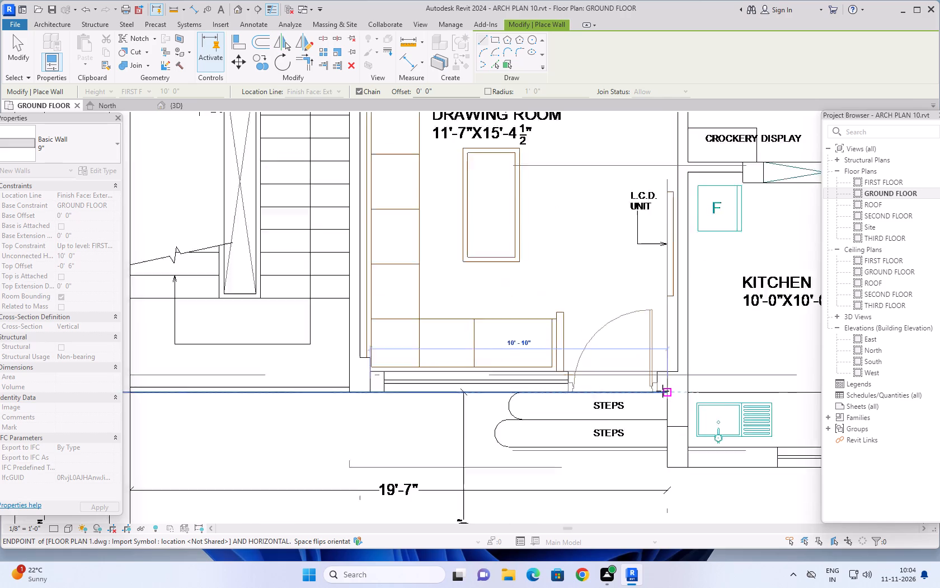
scroll(662, 391, up, 4)
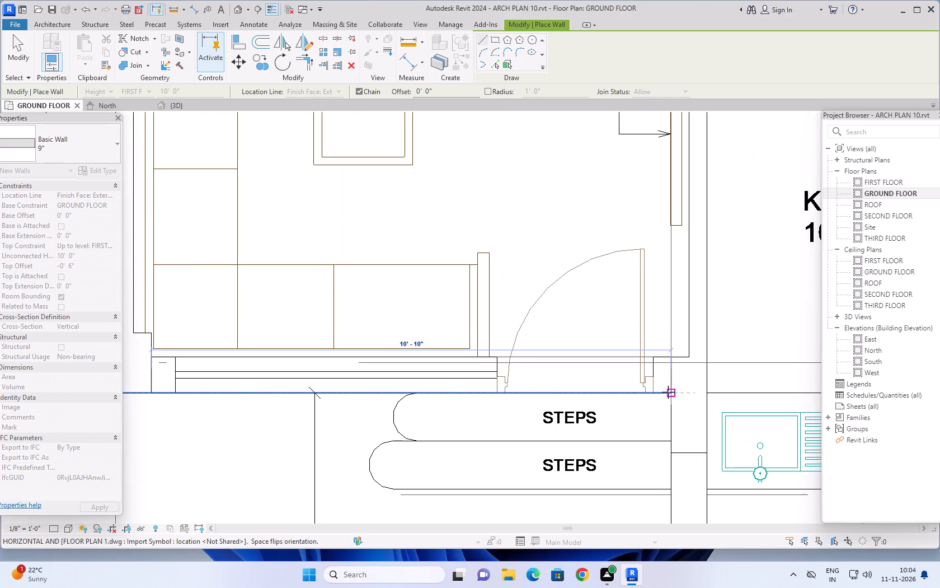
click(670, 393)
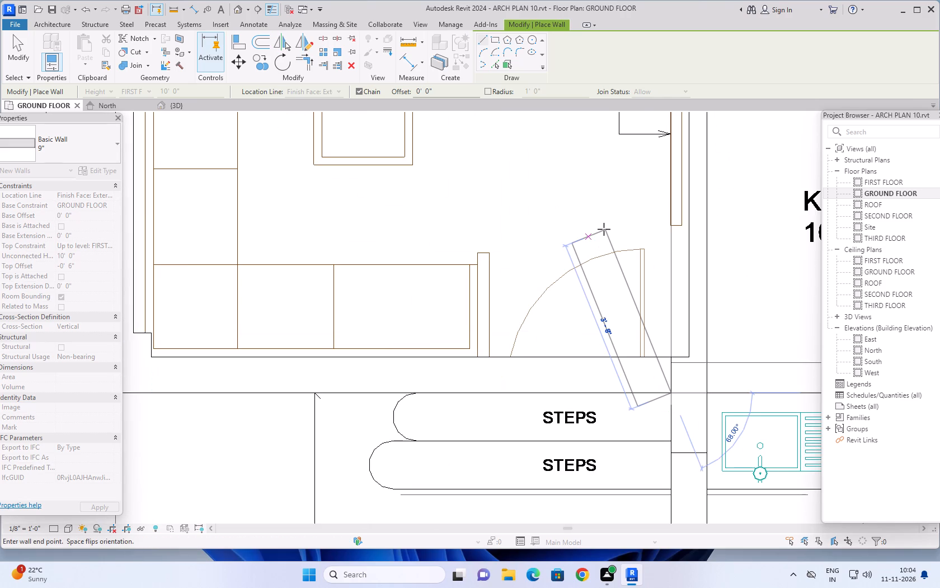
key(Escape)
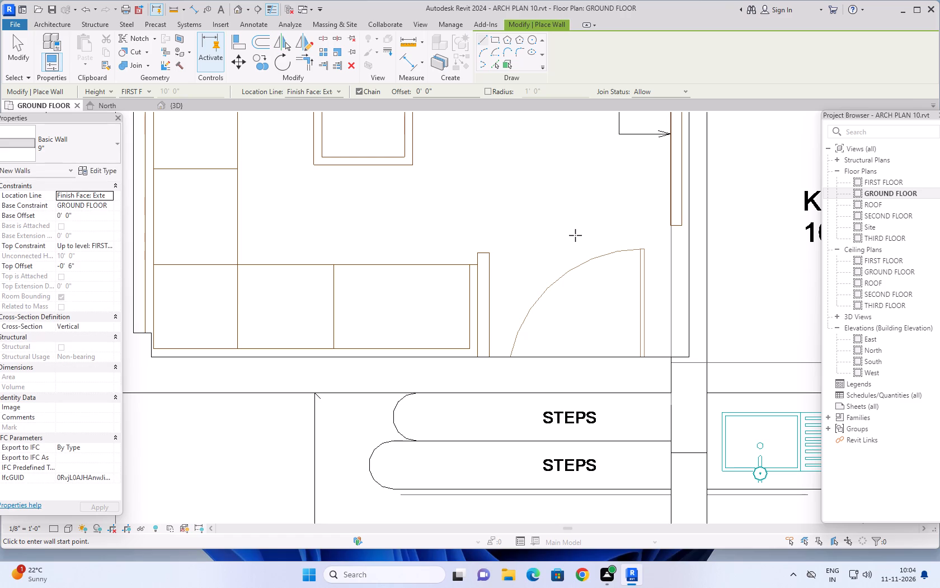
Draw a 9" wall 10'-0" long along the kitchen's front, from the column beside the steps to the outer wall's column, flipping it inward.
scroll(575, 236, down, 6)
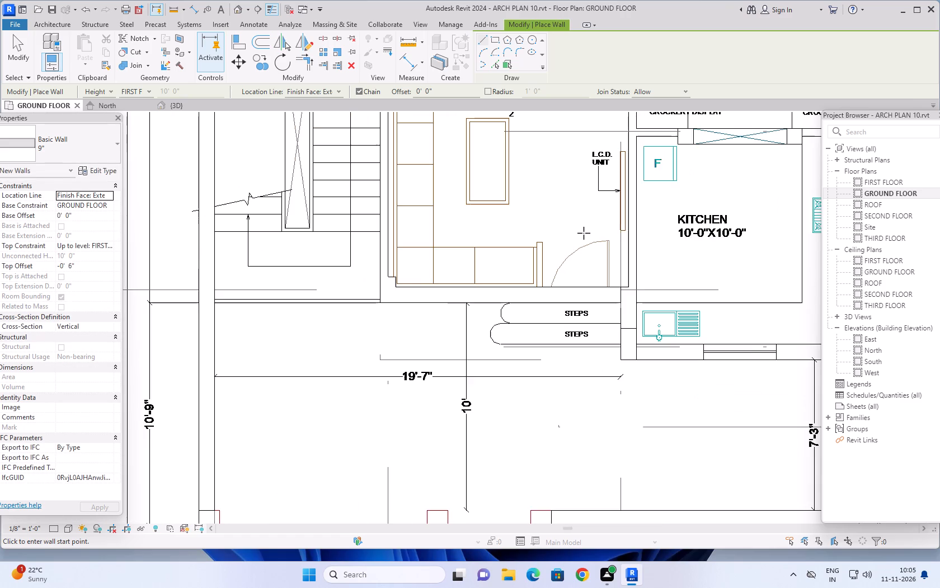
scroll(584, 233, down, 4)
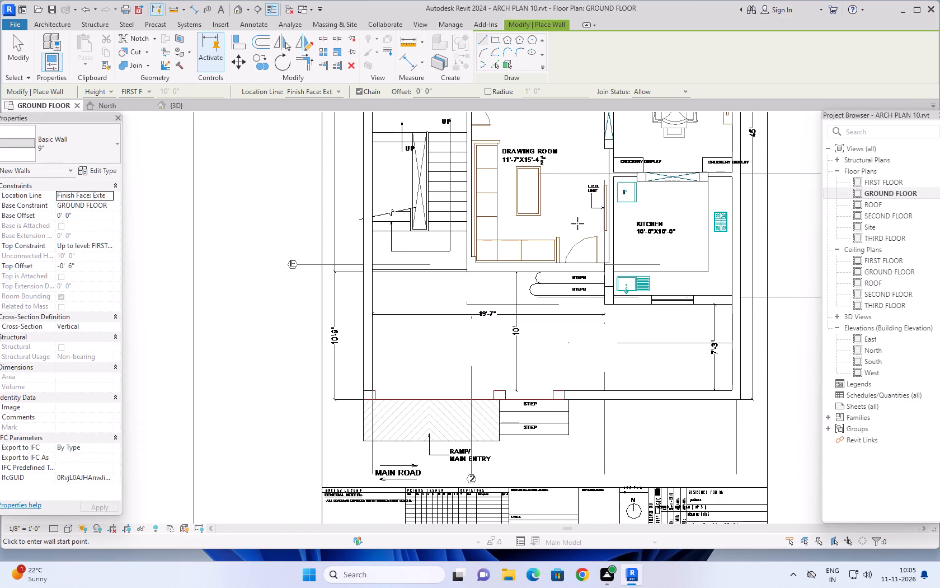
middle_drag(577, 223, 553, 254)
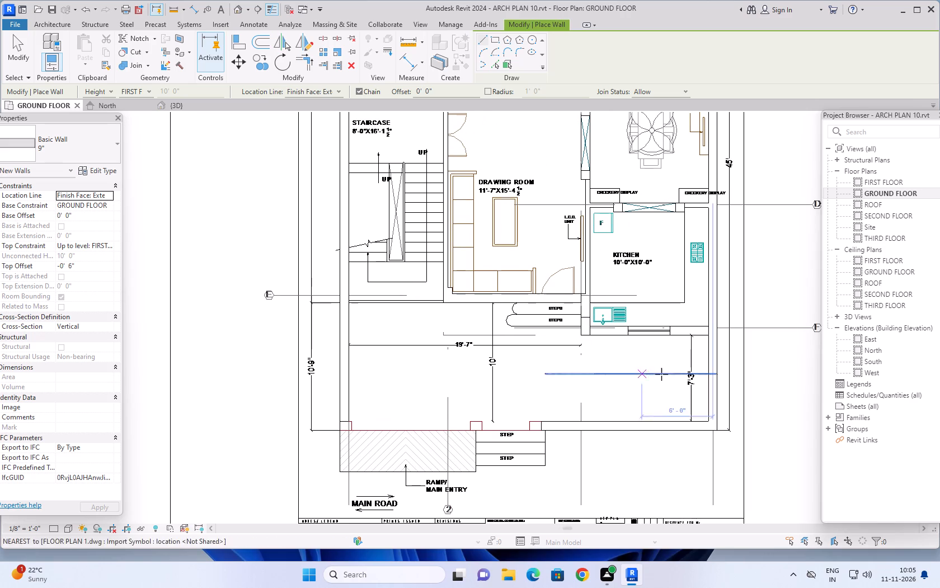
scroll(625, 363, up, 1)
middle_drag(626, 363, 613, 385)
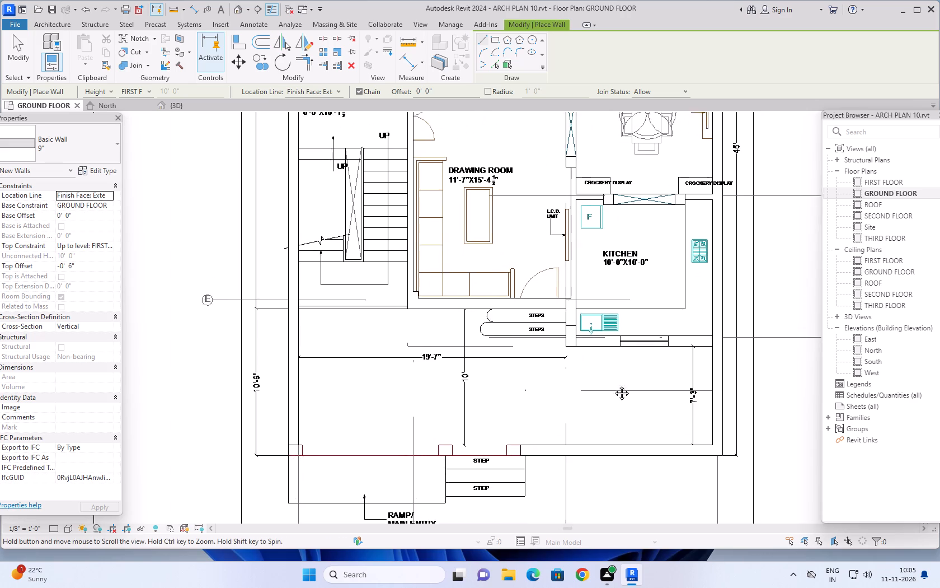
middle_drag(613, 385, 398, 446)
scroll(384, 447, up, 3)
click(345, 400)
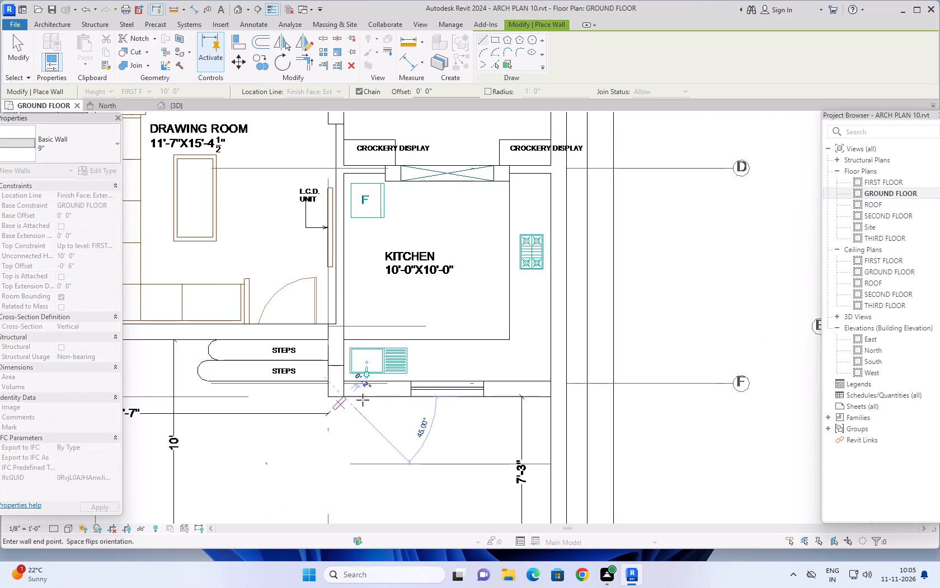
key(space)
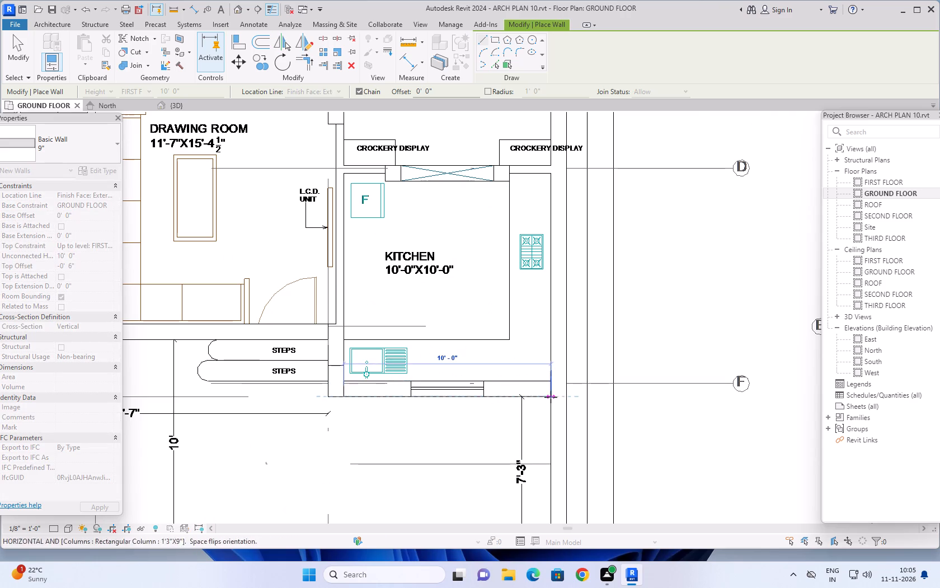
click(550, 399)
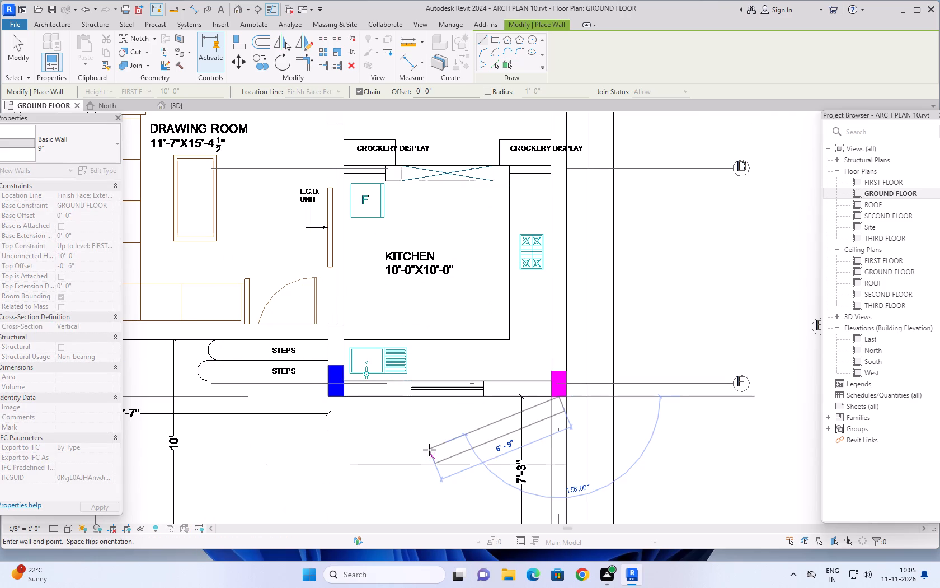
scroll(431, 449, down, 3)
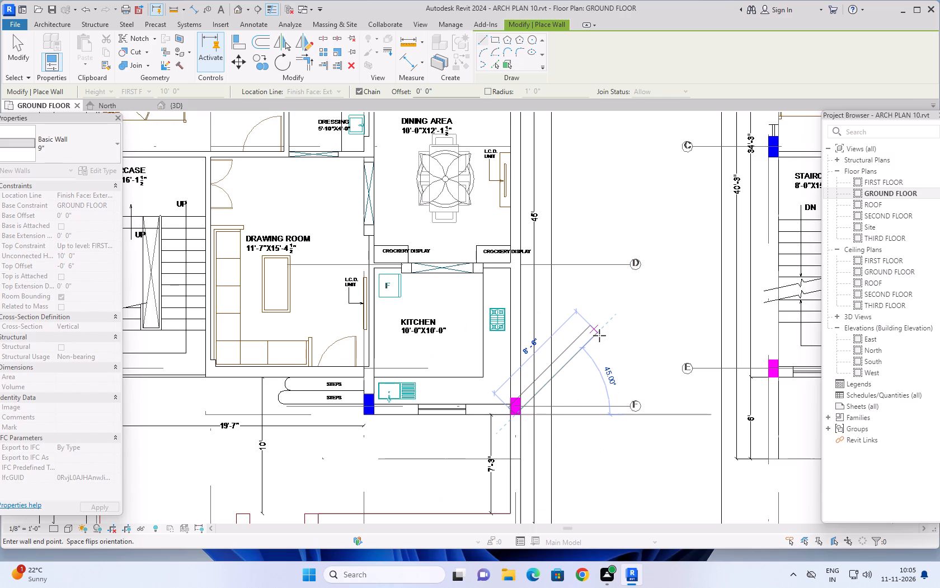
key(Escape)
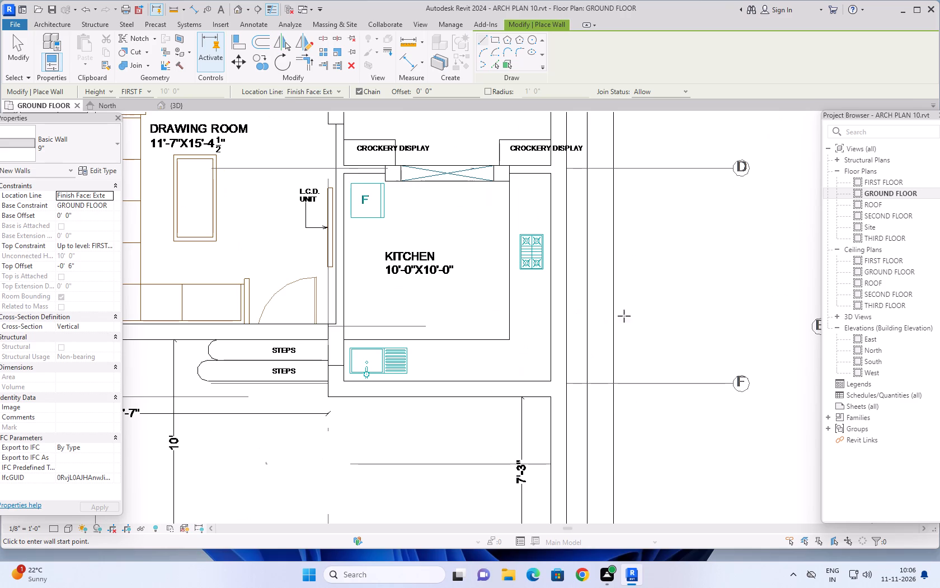
Examine the ground floor plan from the bedroom to the front entry for walls still missing, and end wall placement.
scroll(624, 313, down, 4)
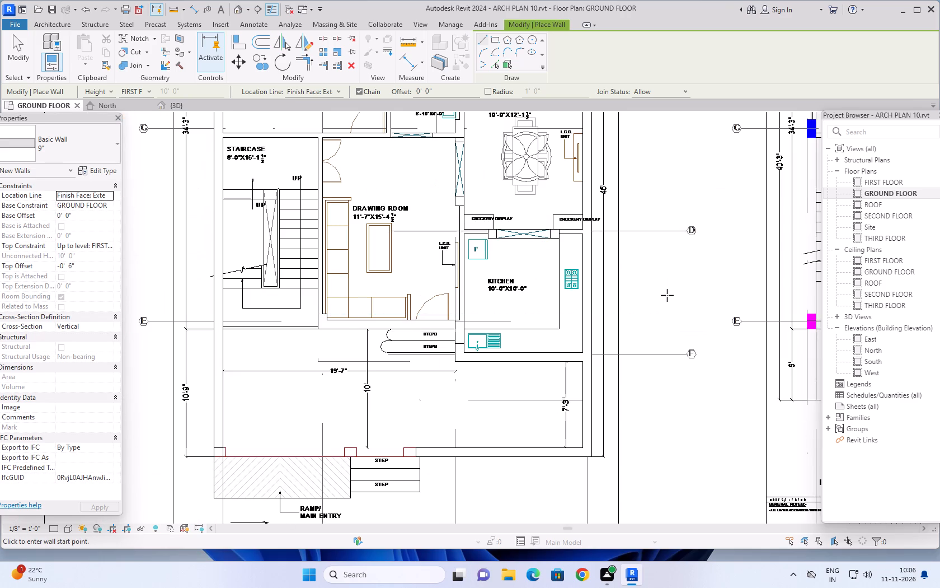
scroll(664, 292, down, 2)
middle_drag(650, 276, 653, 295)
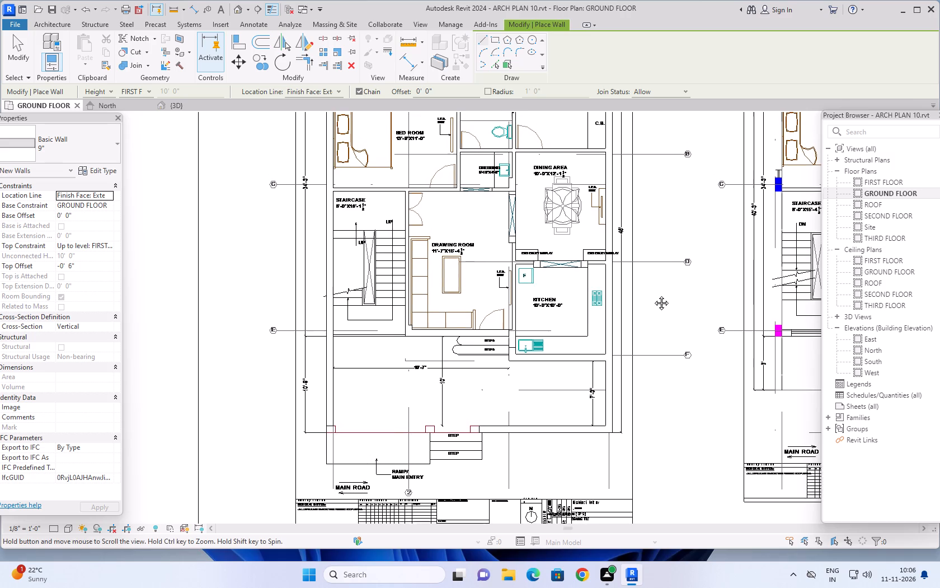
middle_drag(653, 295, 657, 304)
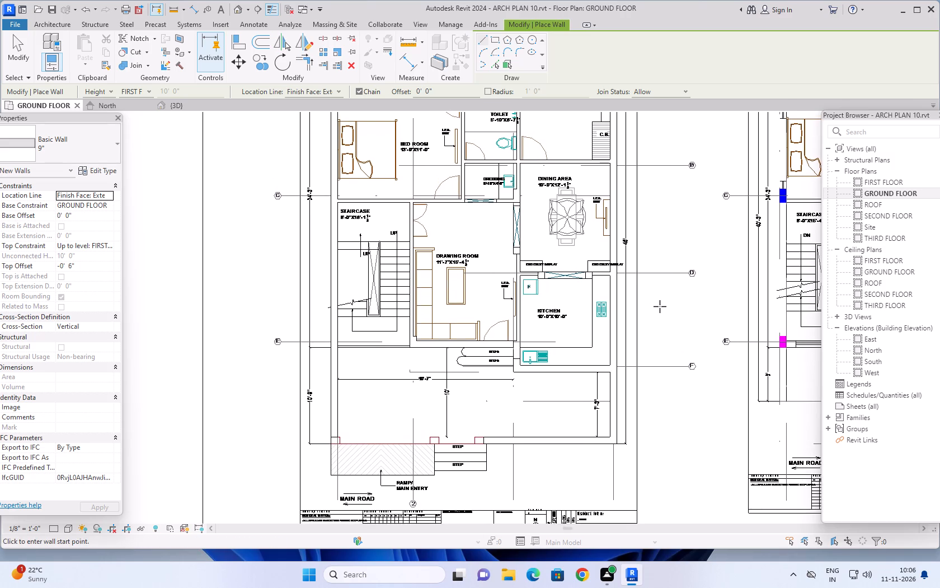
scroll(660, 306, down, 1)
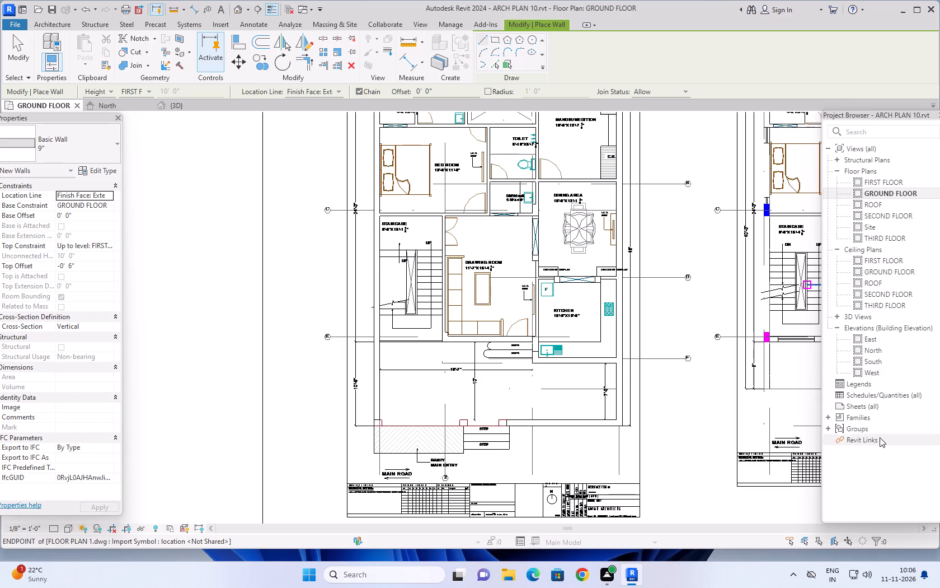
scroll(669, 315, up, 3)
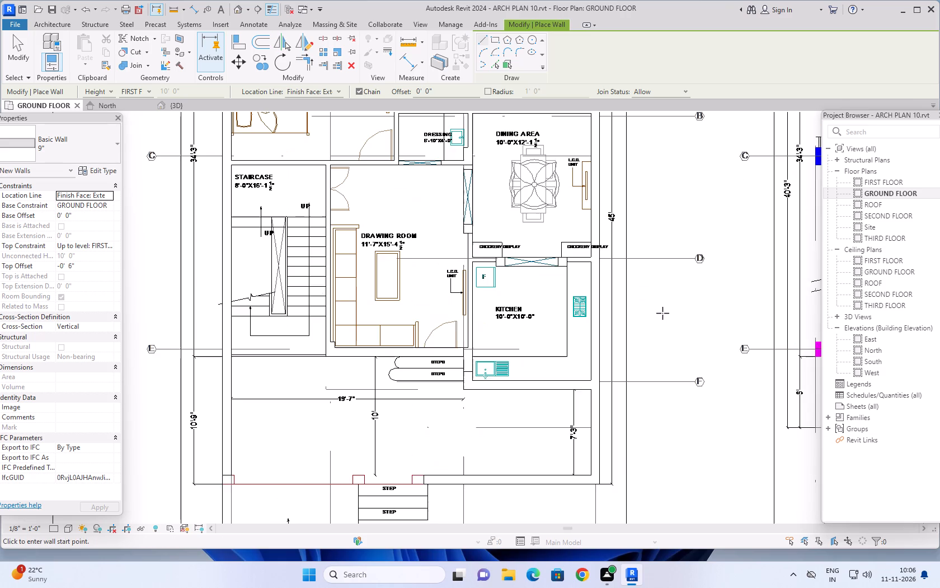
scroll(662, 313, down, 2)
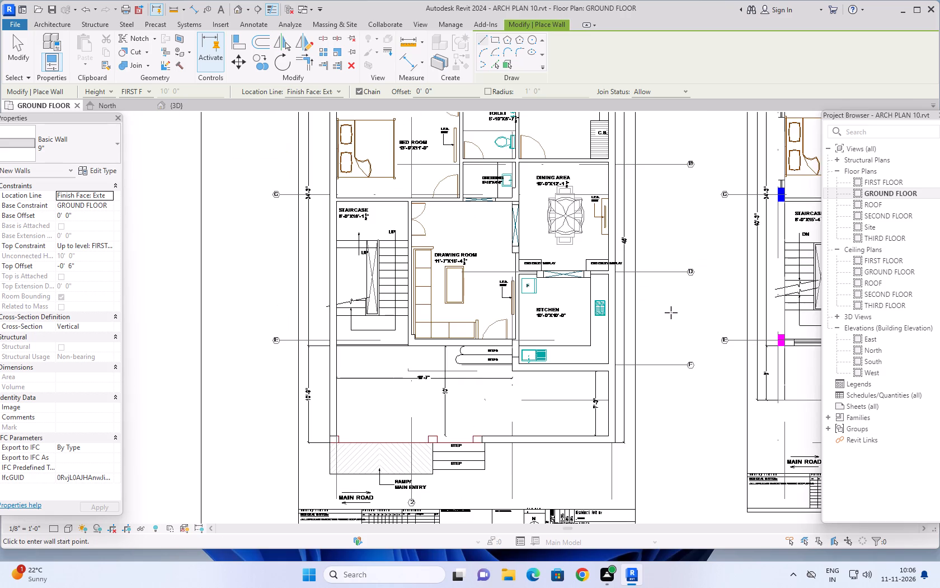
scroll(673, 312, down, 1)
middle_drag(684, 307, 672, 329)
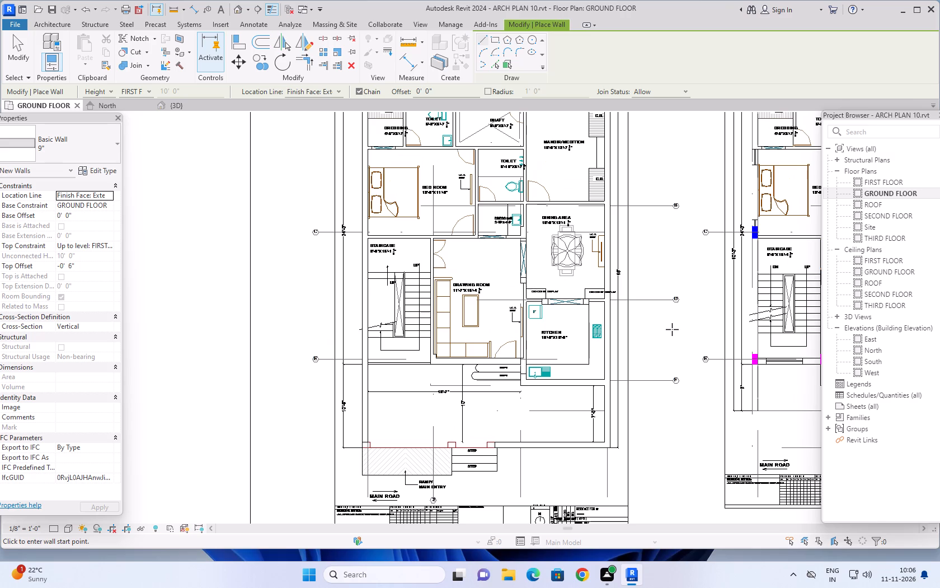
scroll(657, 332, up, 2)
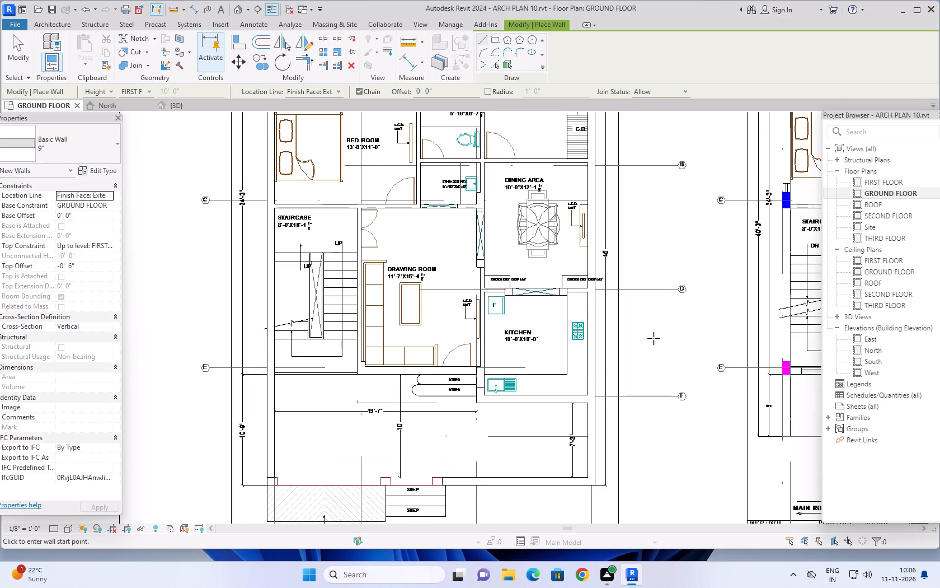
scroll(648, 355, down, 1)
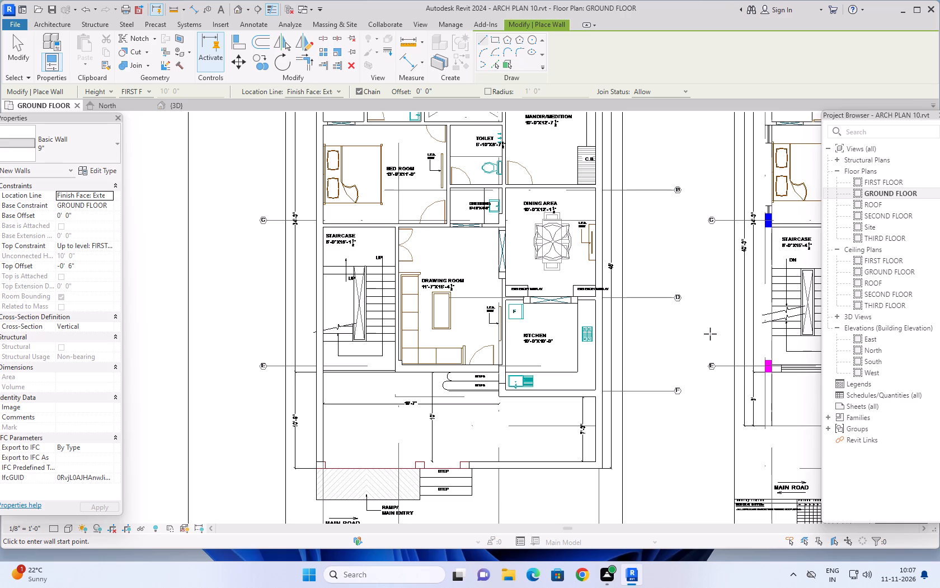
scroll(710, 334, down, 3)
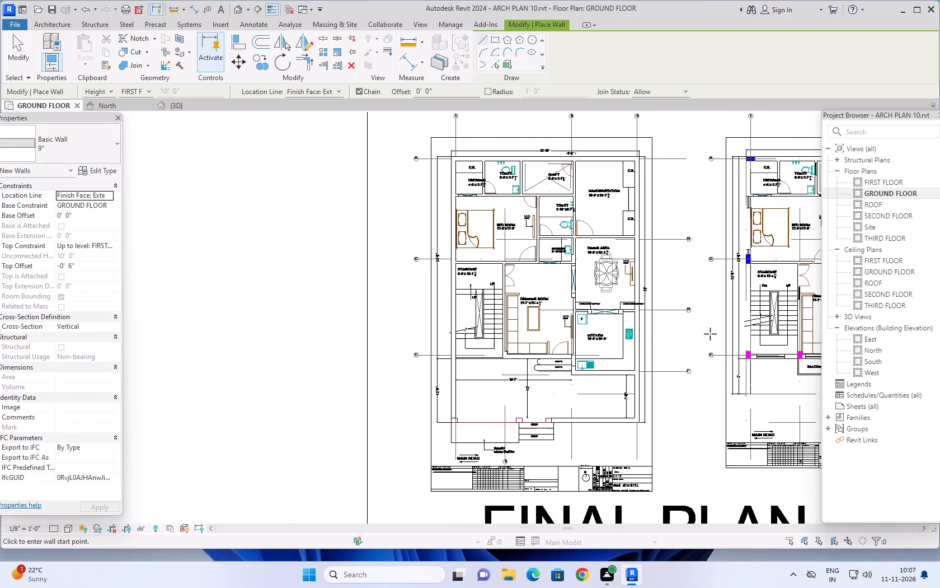
scroll(710, 334, down, 5)
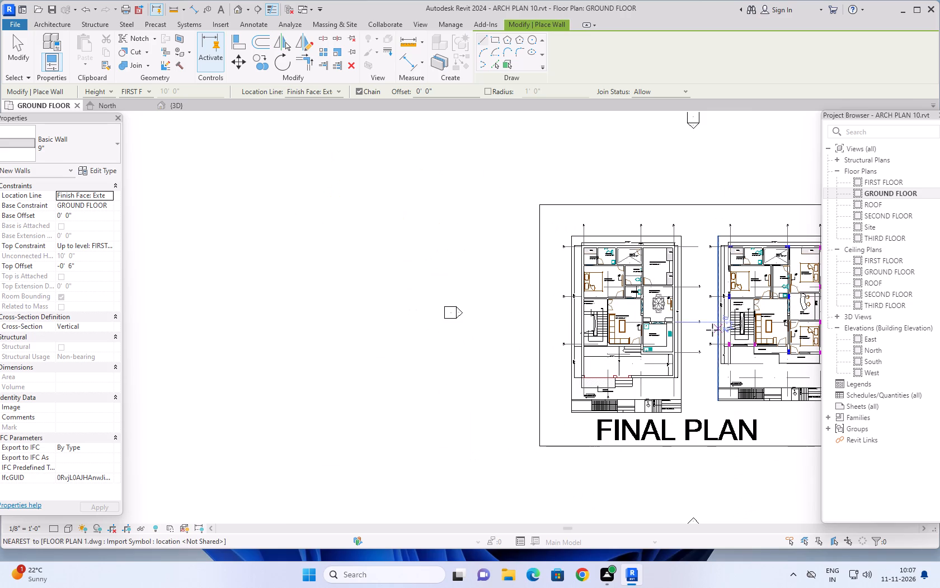
scroll(460, 244, down, 4)
middle_drag(459, 241, 393, 224)
scroll(540, 270, up, 7)
scroll(502, 295, up, 5)
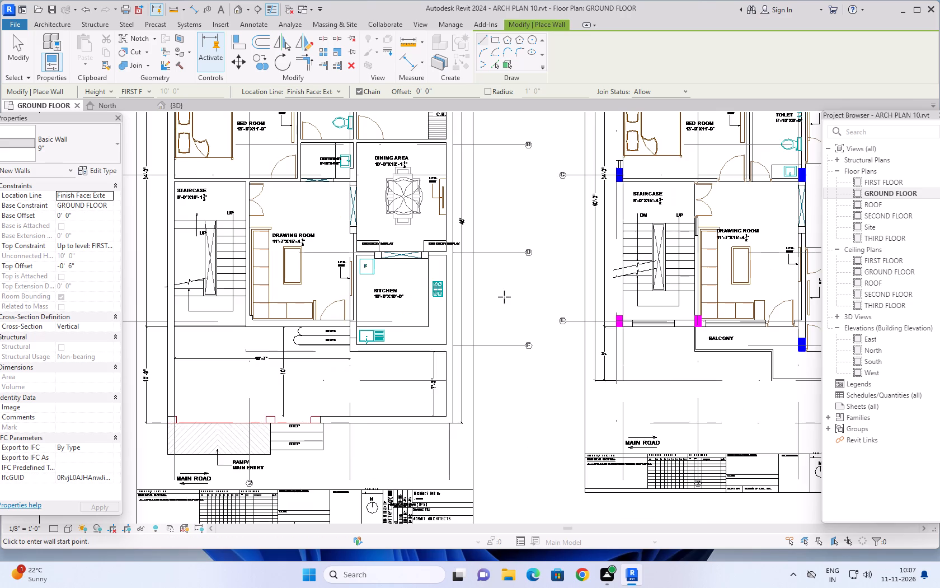
middle_drag(504, 297, 563, 265)
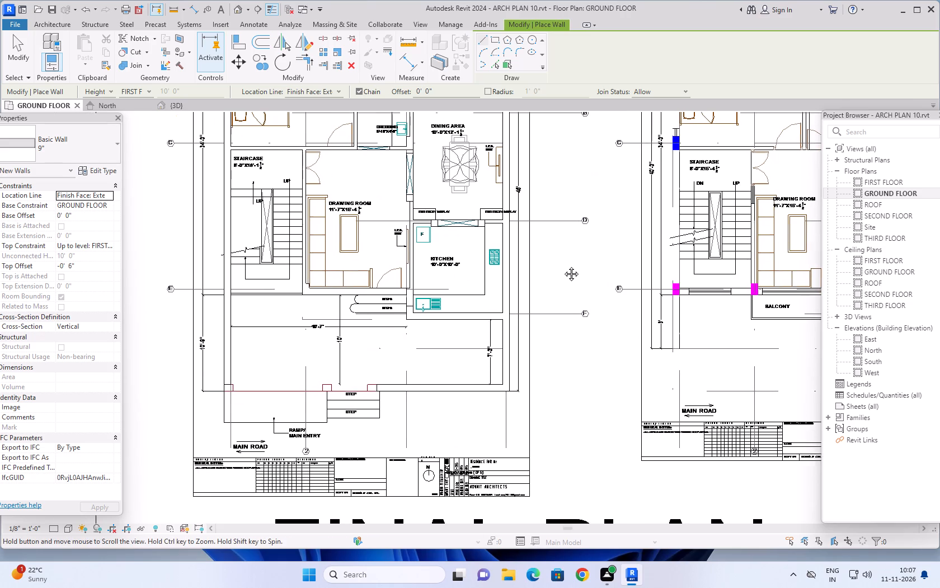
middle_drag(563, 265, 558, 345)
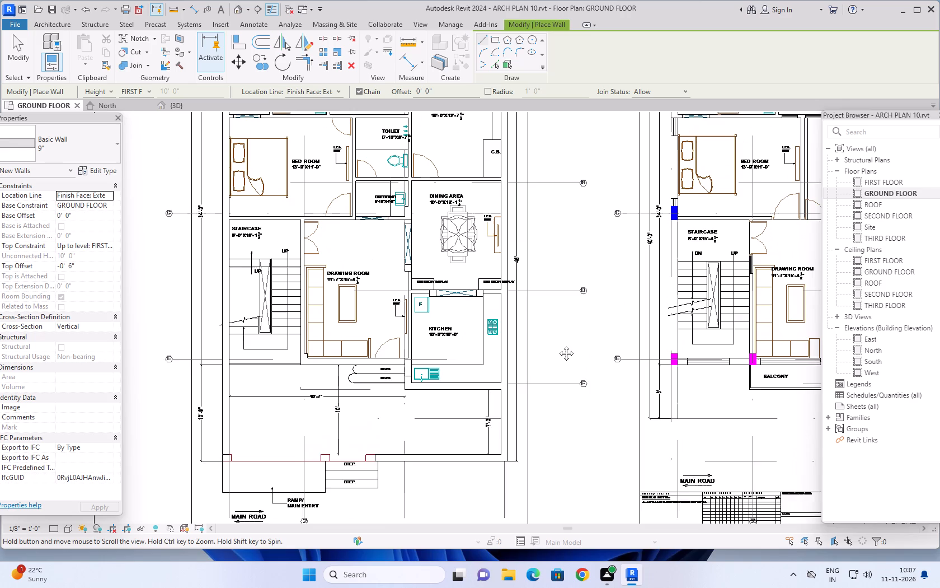
middle_drag(558, 345, 558, 353)
scroll(558, 353, down, 2)
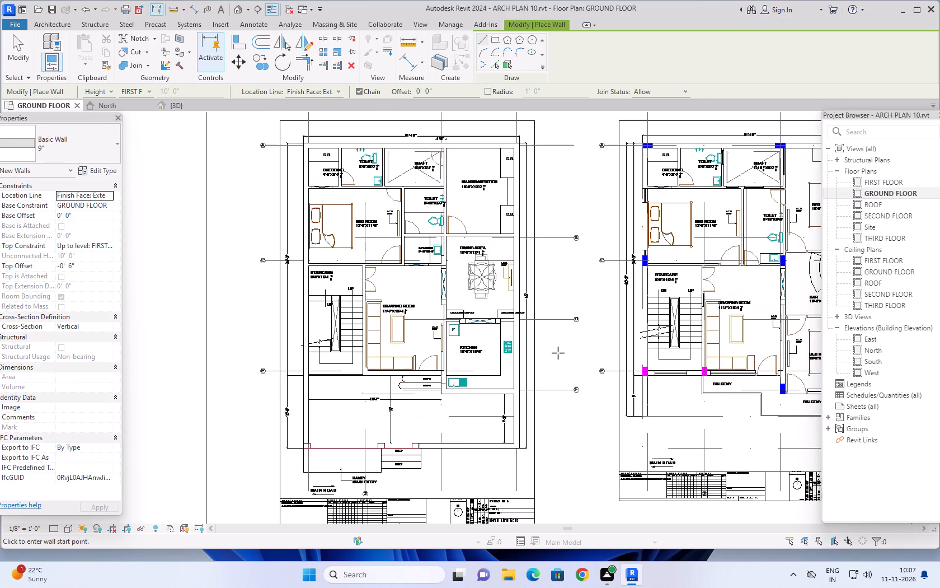
scroll(558, 353, down, 1)
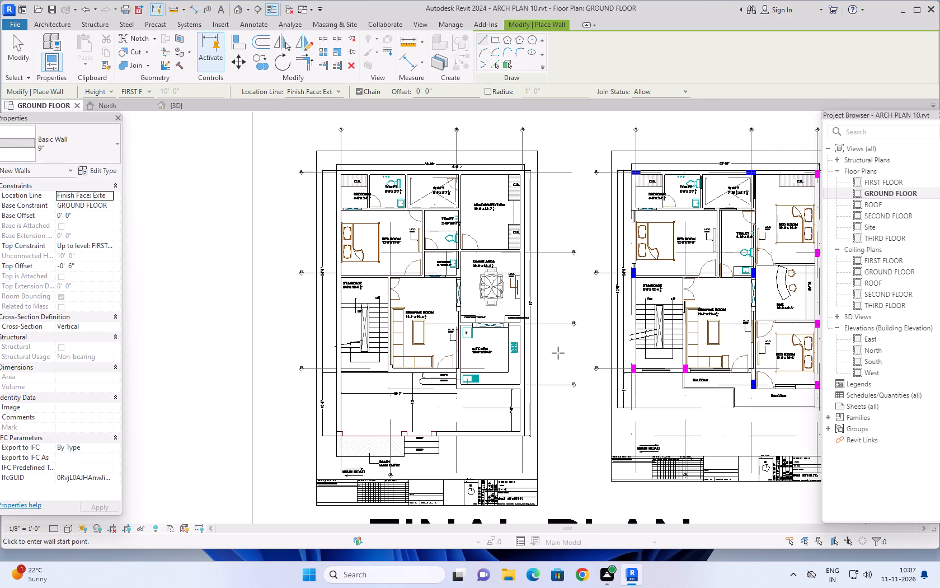
key(Escape)
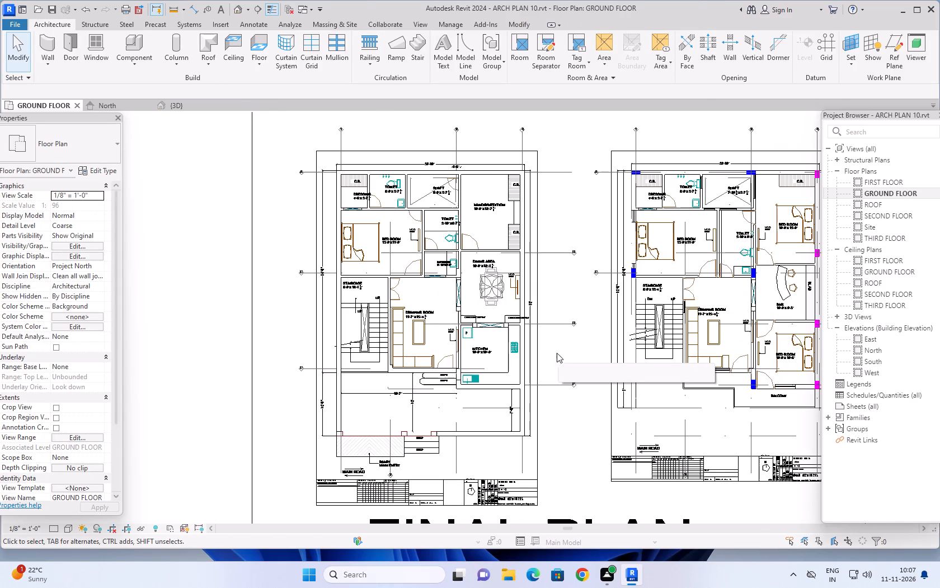
Inspect the front boundary wall corner below the kitchen, and review the full ground floor plan beside the neighbouring upper-floor plan.
scroll(555, 347, up, 2)
middle_drag(557, 340, 576, 312)
scroll(523, 432, up, 13)
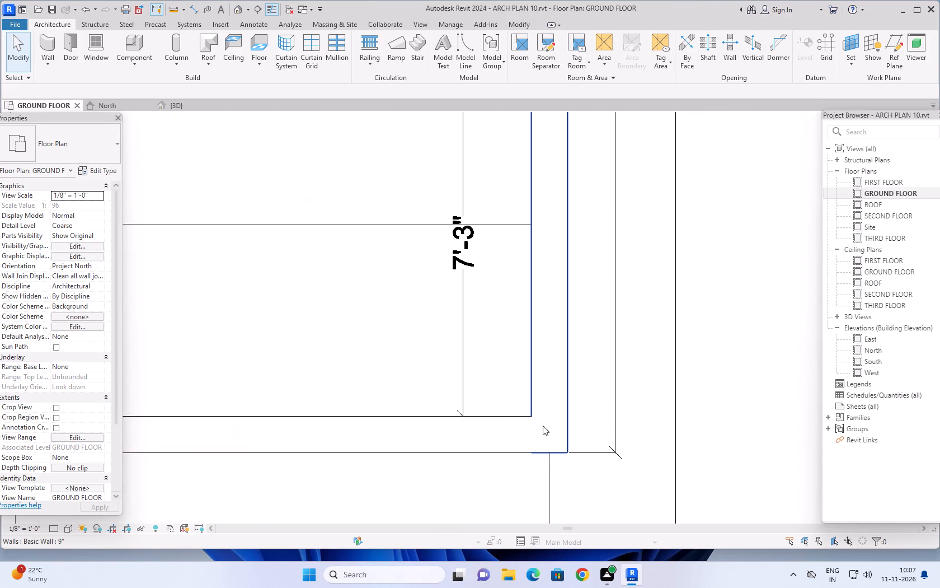
scroll(552, 417, down, 5)
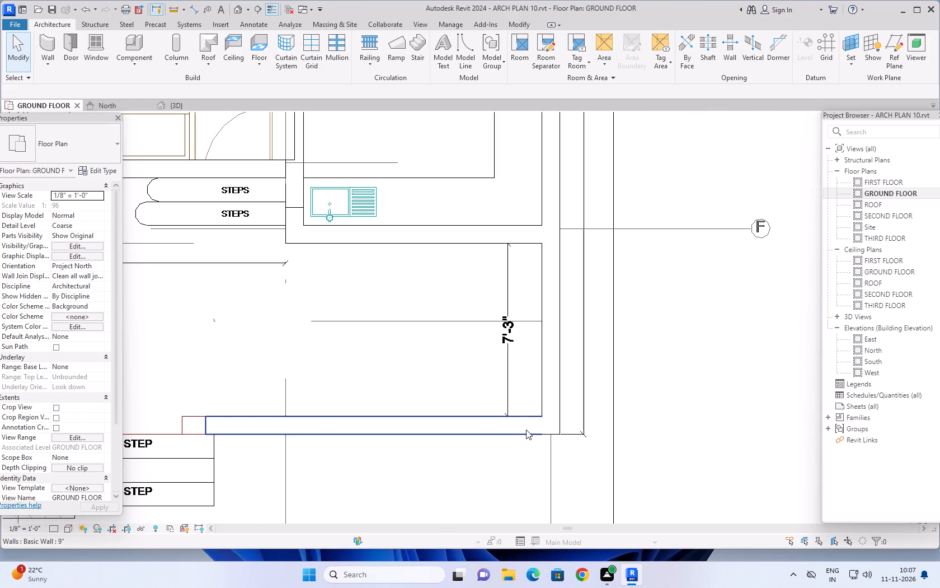
scroll(520, 432, down, 8)
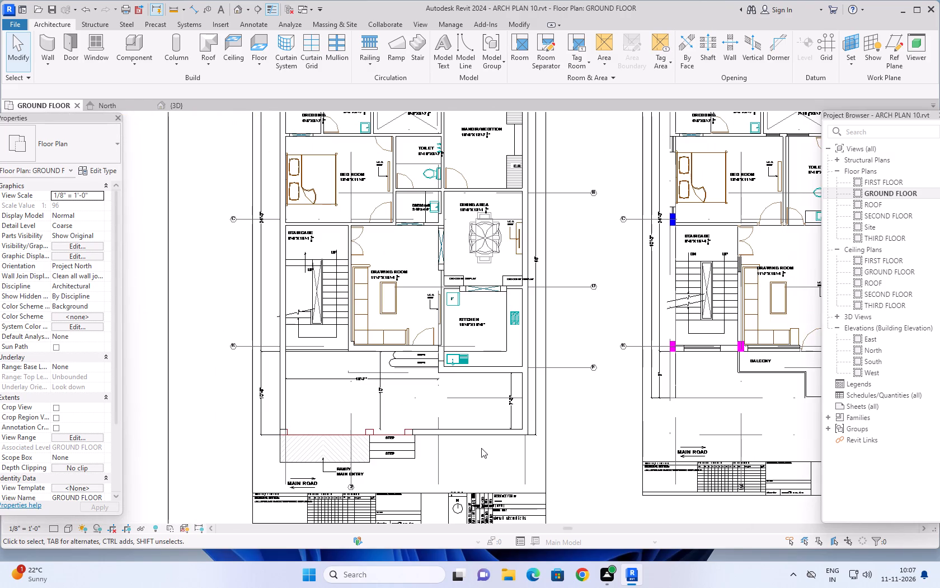
middle_drag(481, 447, 476, 458)
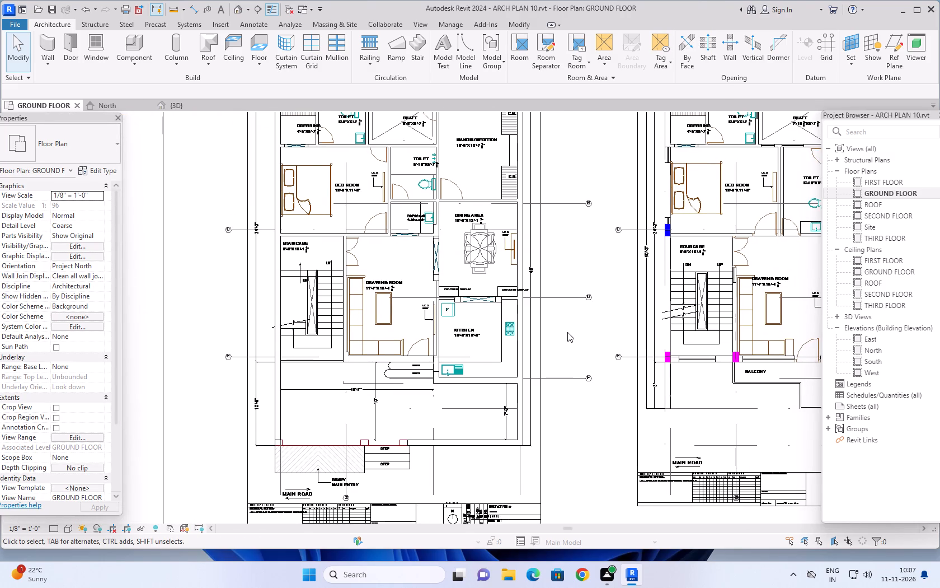
middle_drag(567, 332, 544, 378)
scroll(545, 379, down, 1)
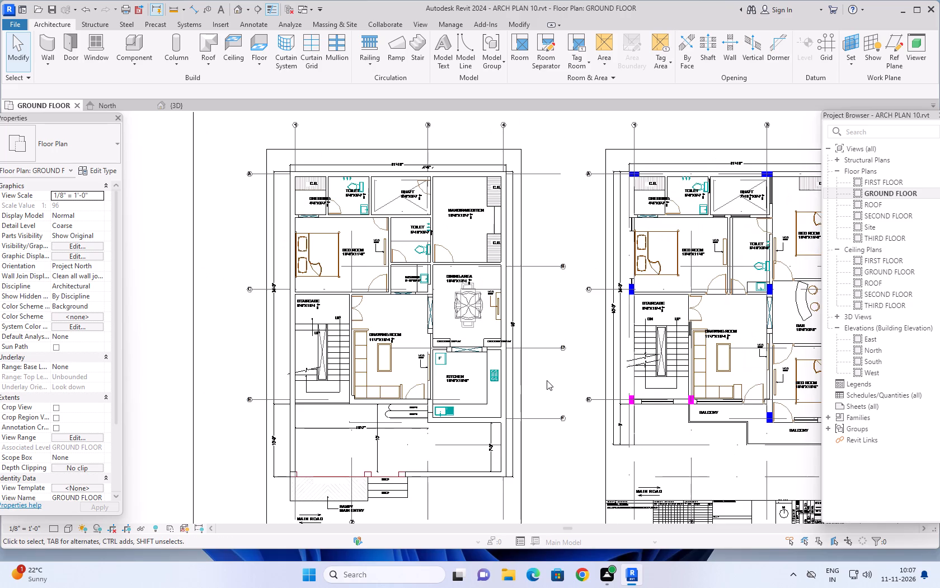
scroll(549, 381, down, 2)
middle_drag(554, 423, 530, 410)
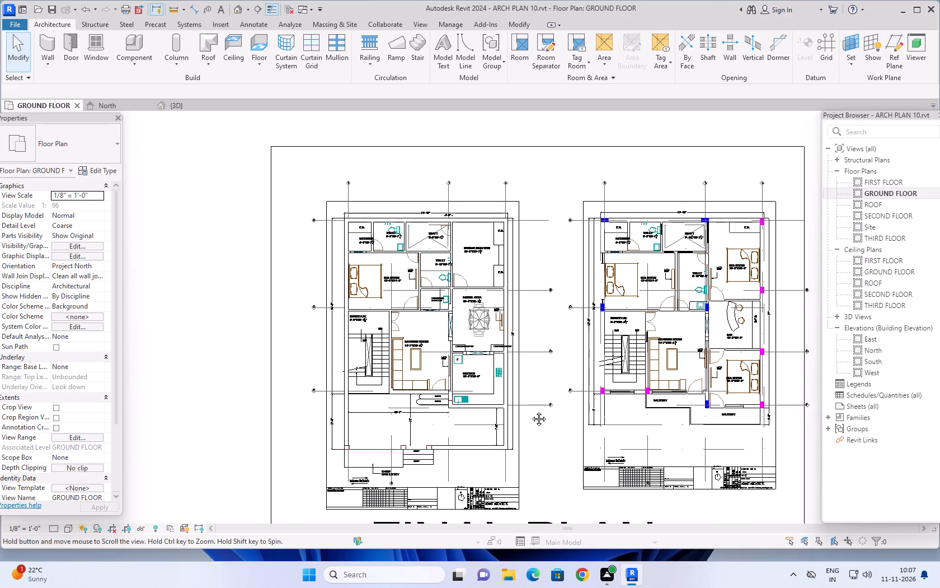
middle_drag(530, 410, 523, 407)
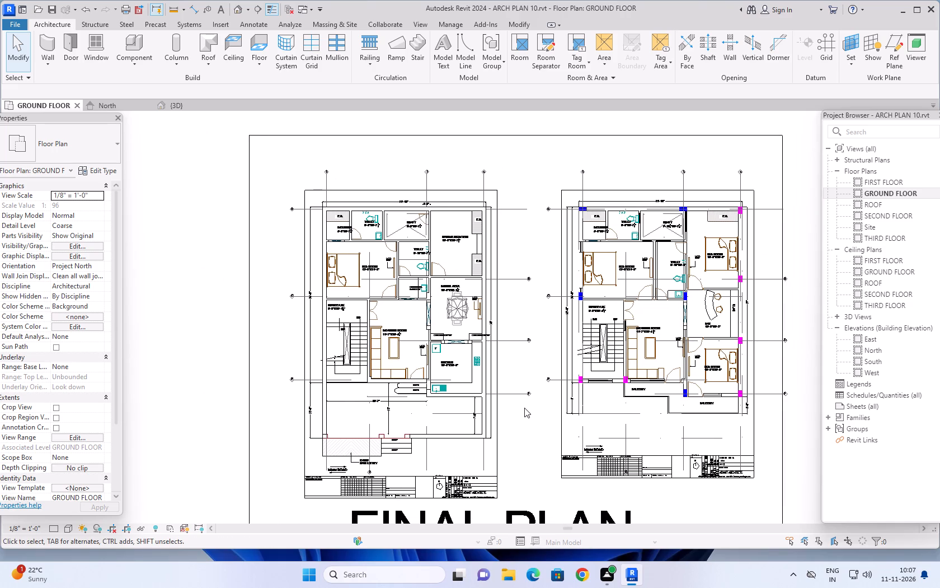
scroll(537, 410, down, 2)
middle_drag(750, 418, 746, 383)
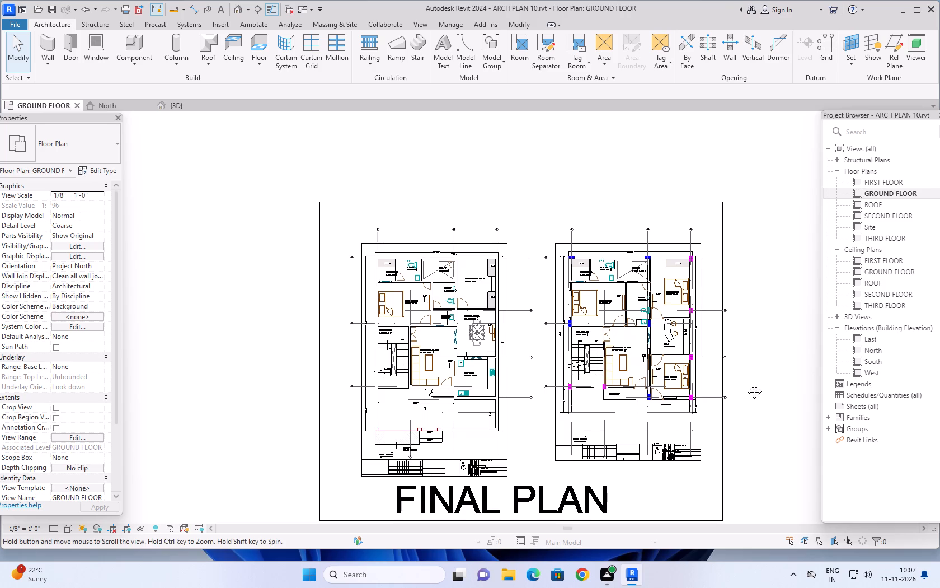
Examine the ground floor plan from the drawing room and kitchen front to the front boundary wall and main entry.
middle_drag(746, 383, 745, 378)
scroll(629, 450, up, 2)
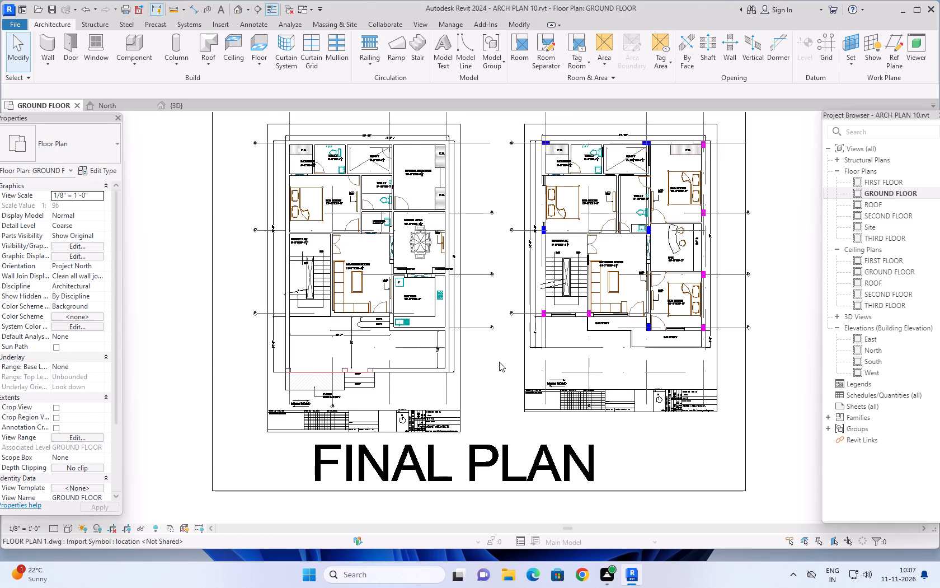
scroll(499, 362, up, 2)
middle_drag(493, 353, 535, 358)
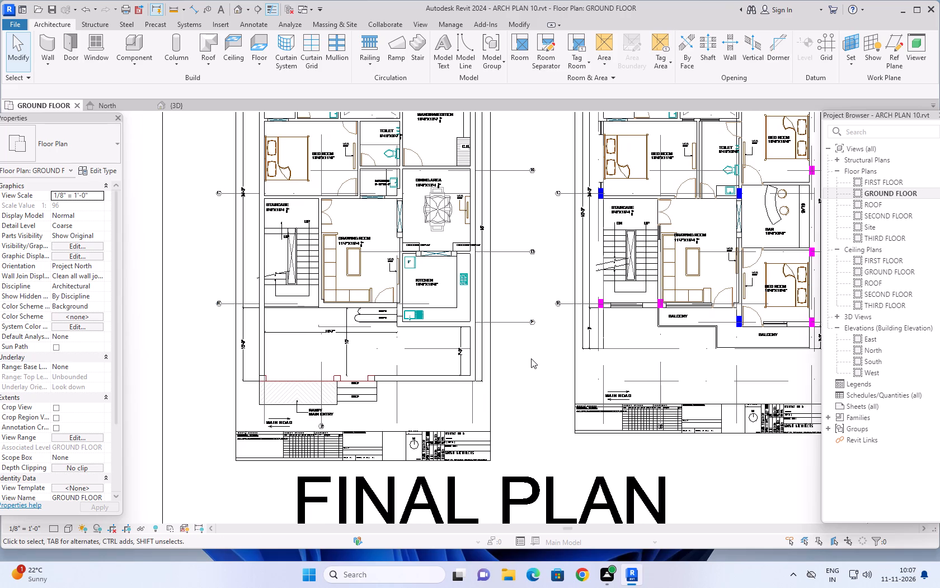
scroll(510, 350, up, 3)
middle_drag(514, 342, 614, 374)
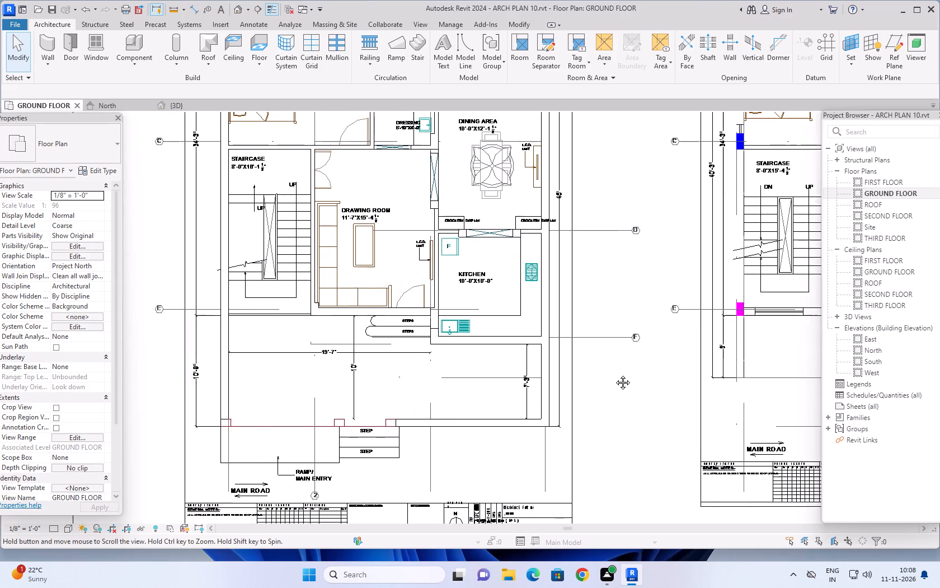
middle_drag(614, 374, 636, 382)
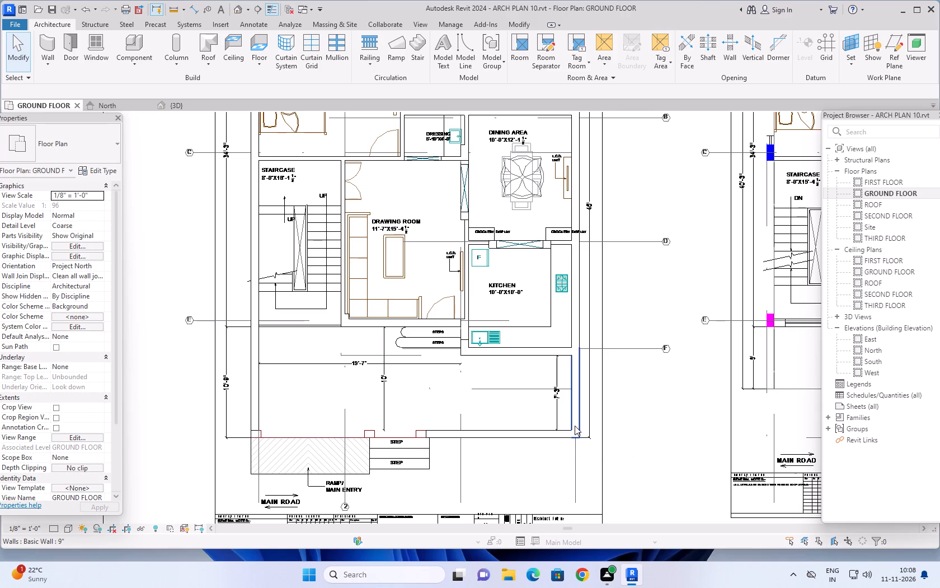
scroll(575, 426, down, 3)
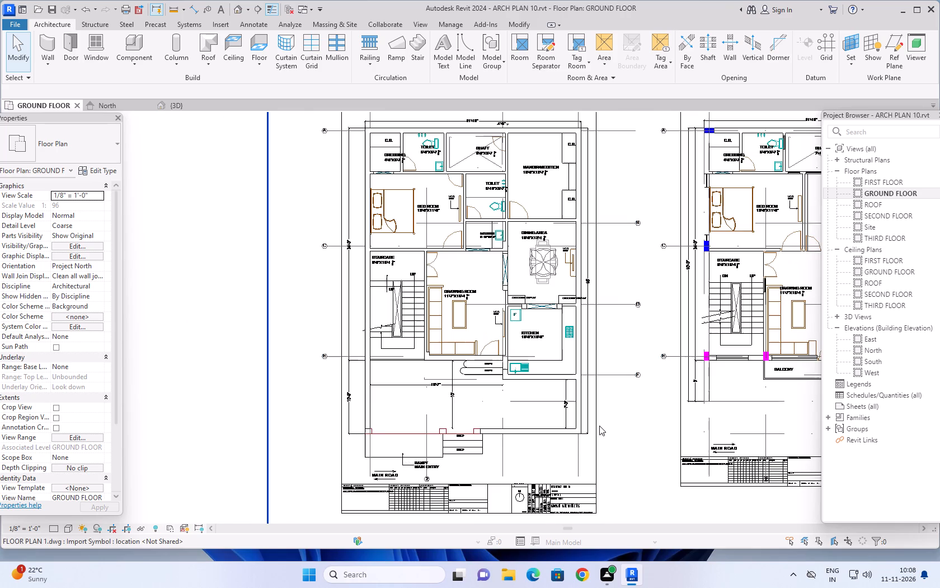
scroll(608, 426, down, 1)
middle_drag(618, 413, 612, 417)
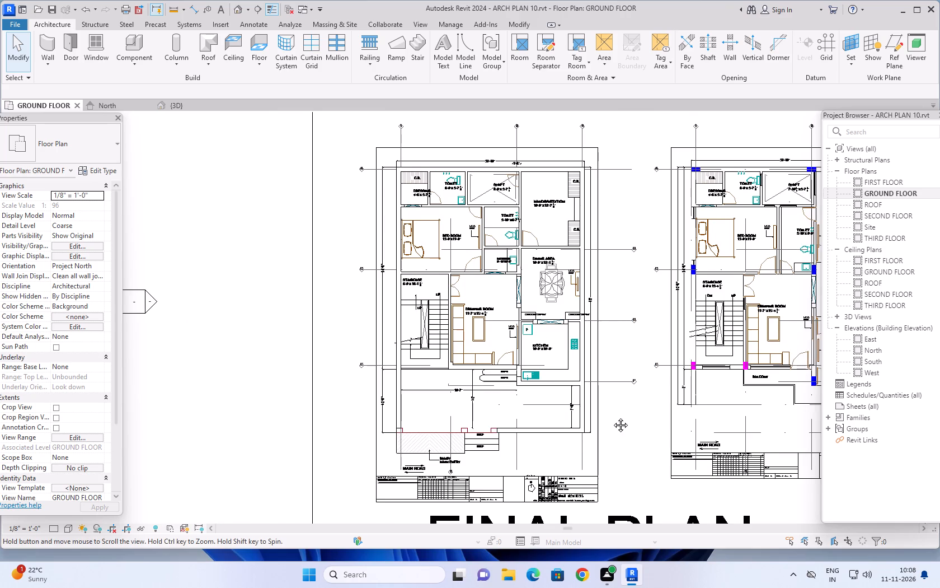
middle_drag(612, 417, 601, 436)
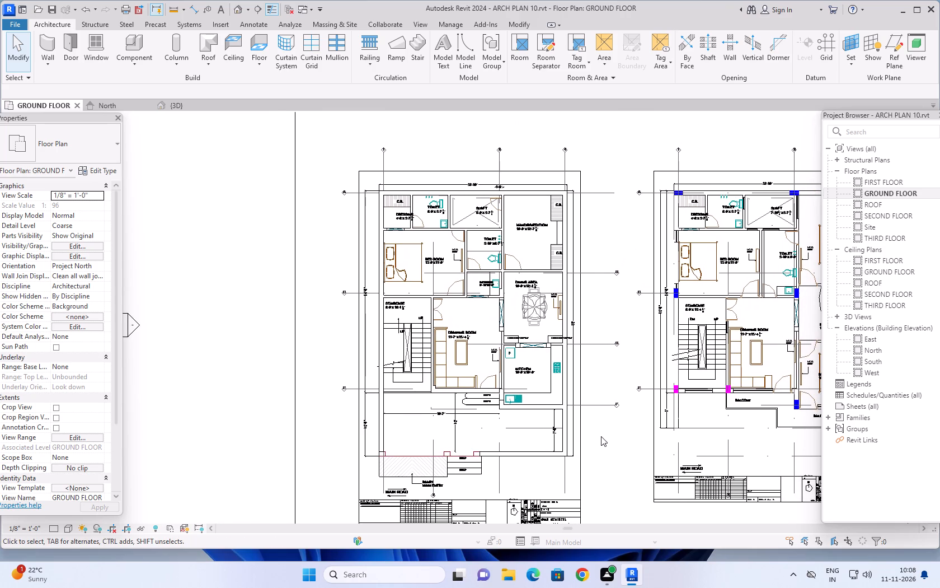
scroll(602, 430, up, 1)
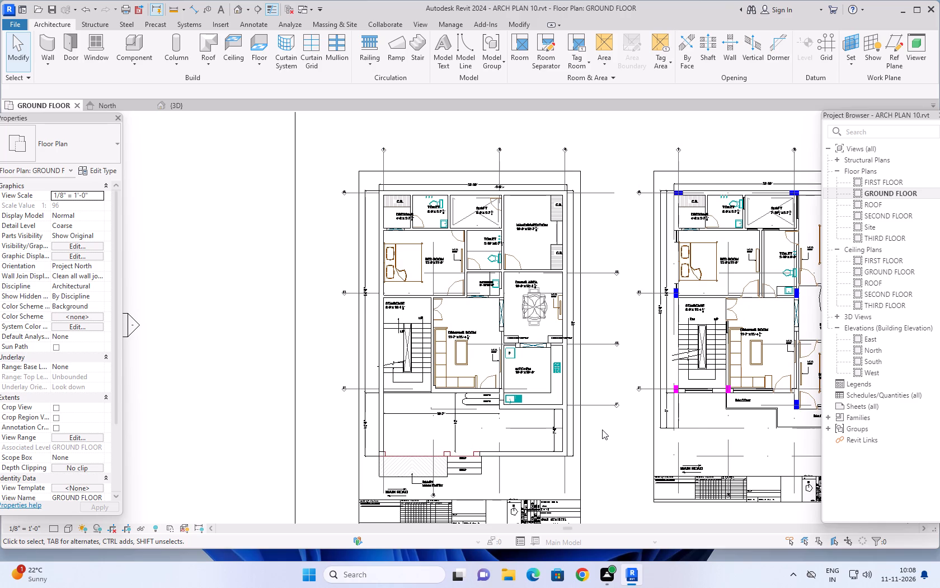
scroll(604, 426, down, 3)
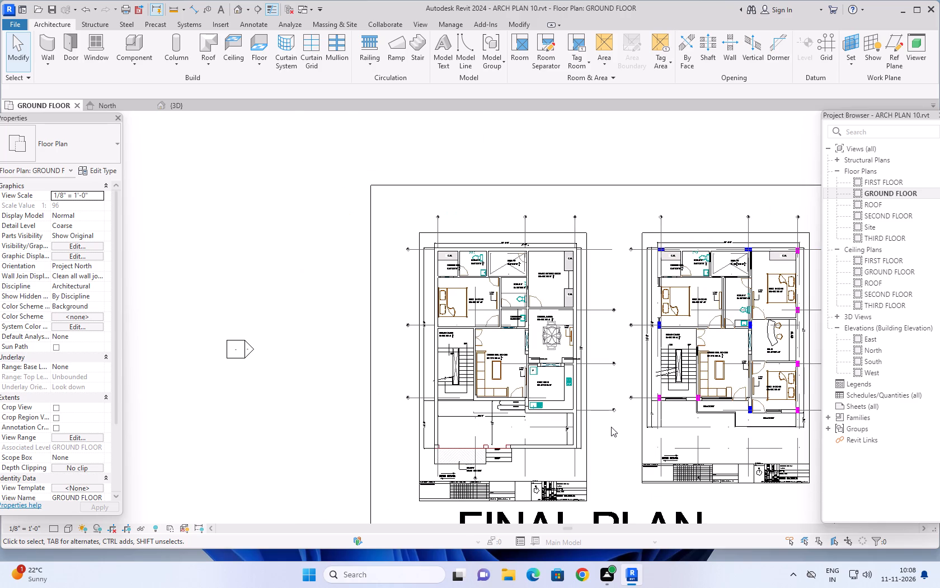
middle_drag(611, 427, 624, 444)
Inspect the walls around the kitchen and entry steps, and review the whole ground floor layout against the CAD plan.
scroll(573, 430, up, 4)
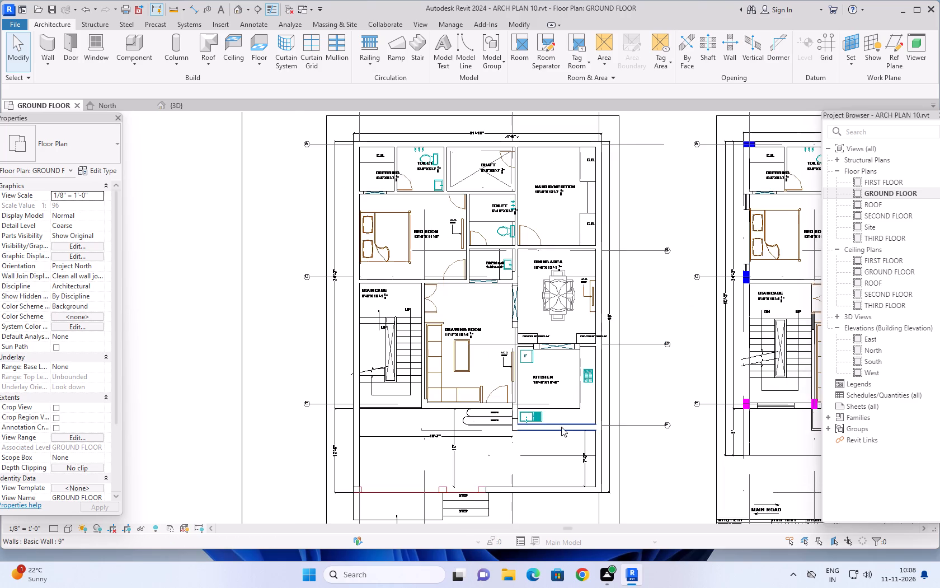
scroll(532, 435, up, 6)
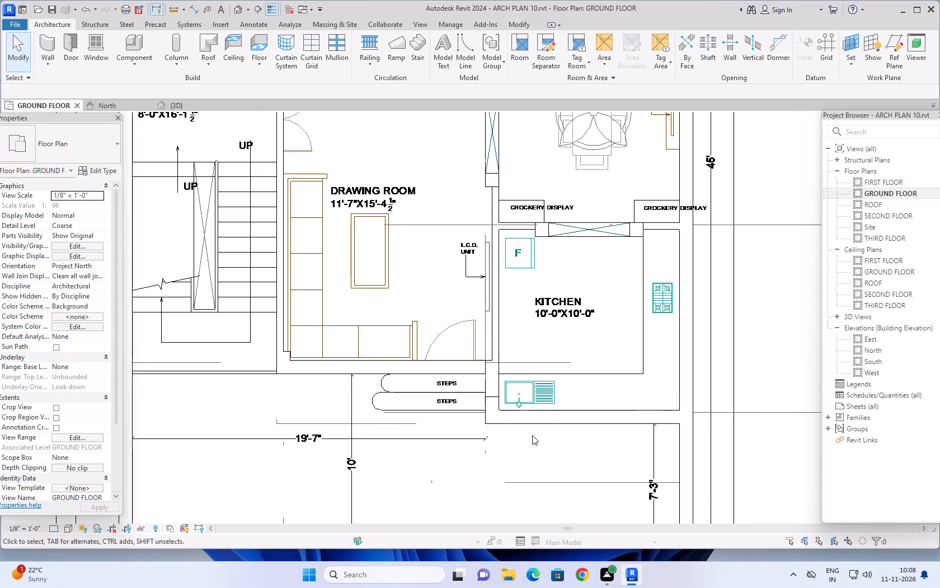
scroll(532, 435, up, 4)
scroll(532, 435, down, 6)
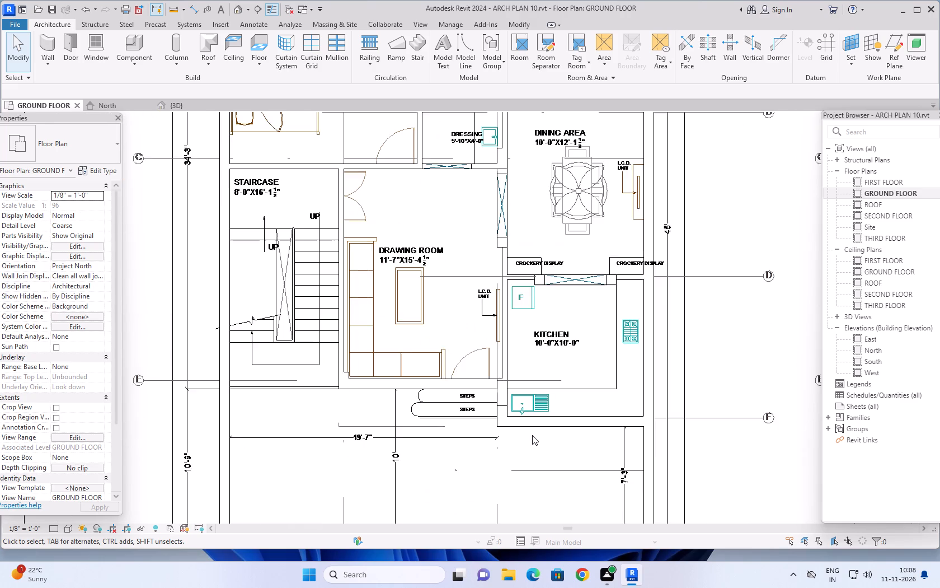
scroll(532, 435, down, 5)
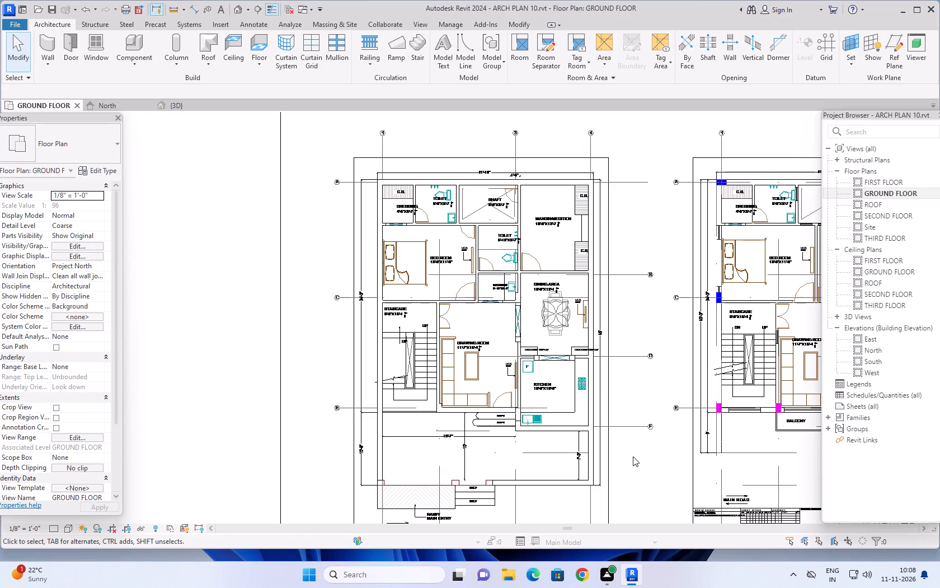
scroll(598, 300, down, 3)
scroll(642, 363, down, 1)
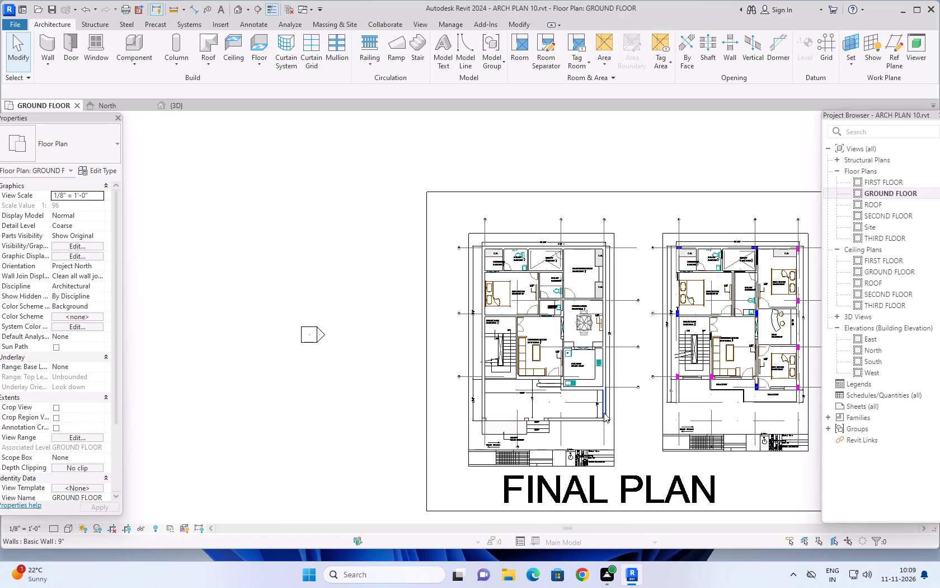
scroll(627, 374, down, 2)
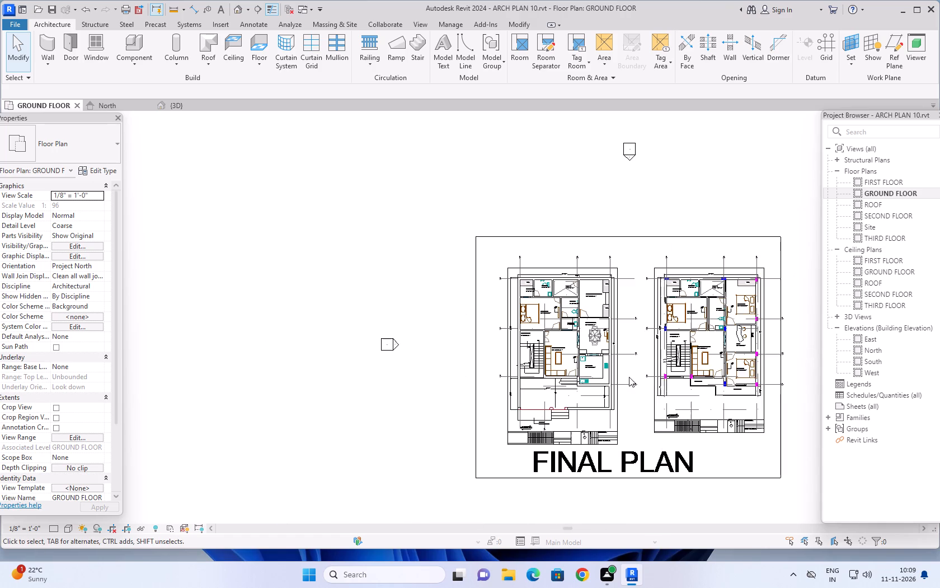
scroll(631, 373, up, 7)
middle_drag(623, 349, 644, 351)
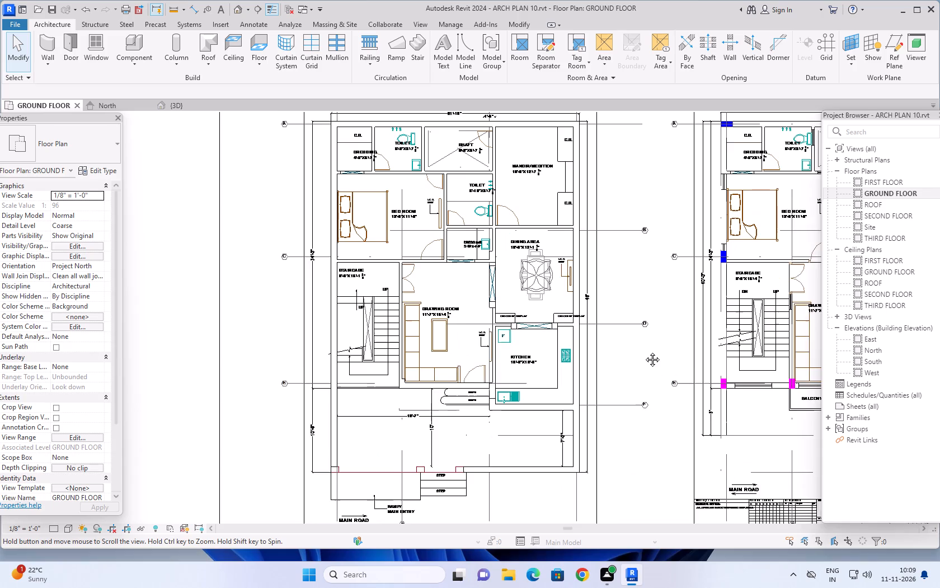
middle_drag(644, 351, 723, 398)
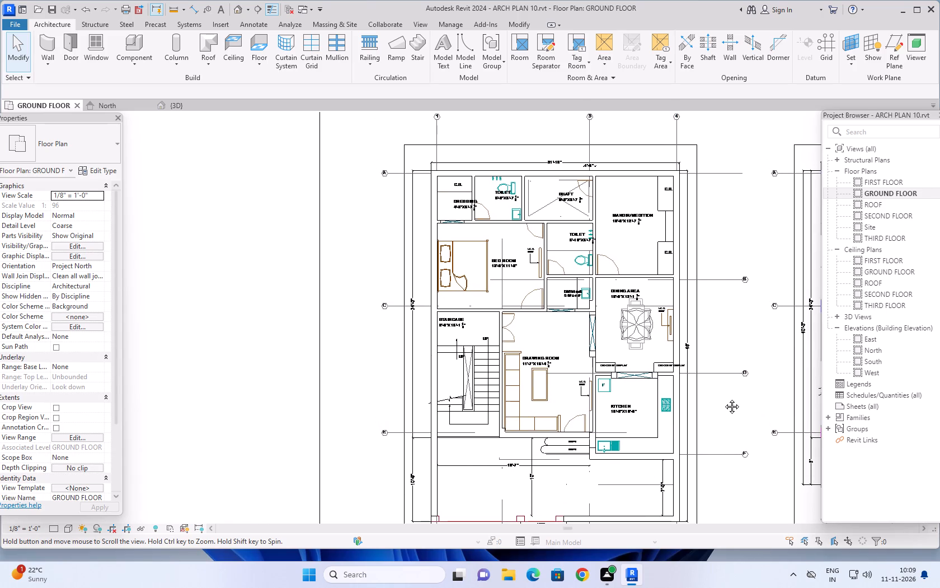
middle_drag(723, 398, 731, 410)
Switch to the 3D view and set its detail level to Fine with a visual style showing shaded solid surfaces.
click(177, 103)
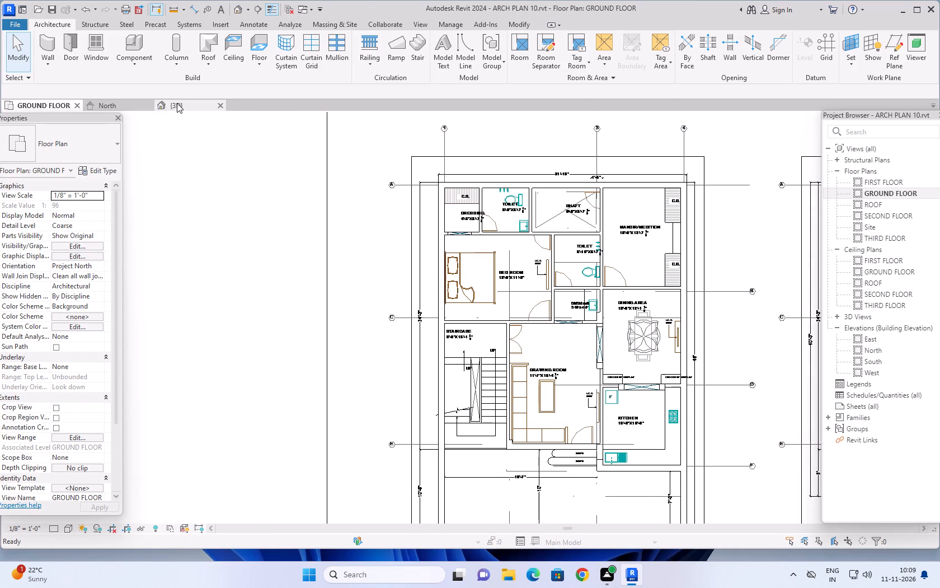
scroll(297, 318, down, 3)
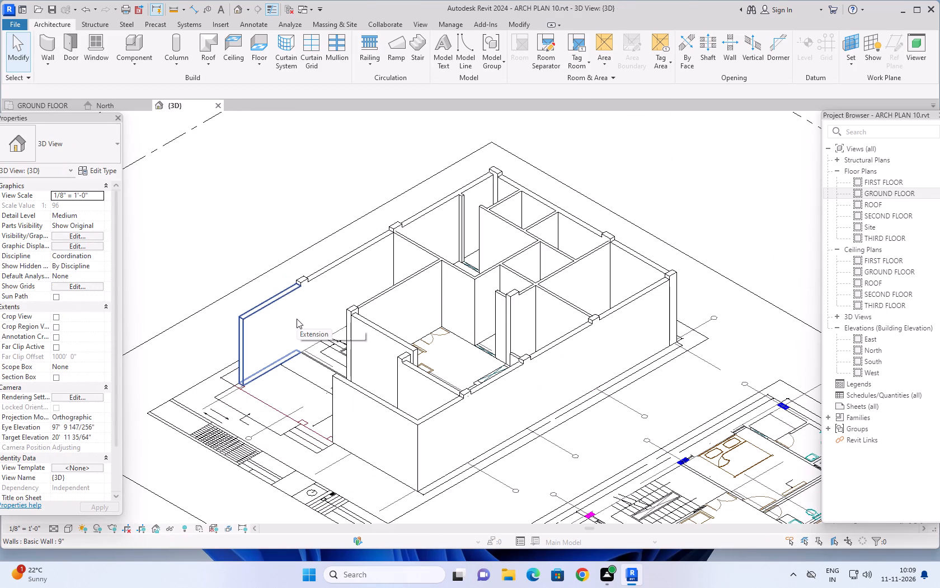
shift+middle_drag(297, 321, 373, 341)
scroll(460, 358, down, 3)
middle_drag(539, 389, 607, 352)
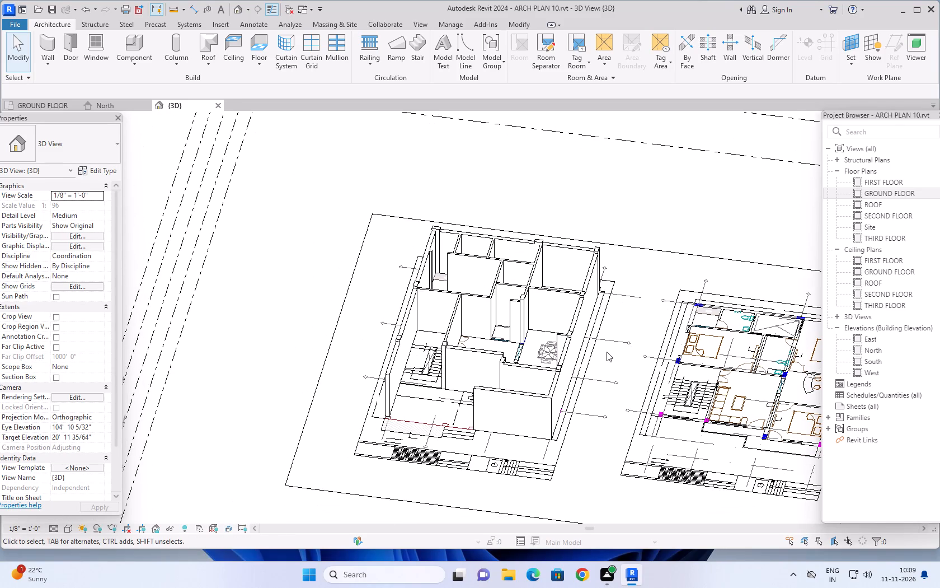
key(Escape)
key(Escape)
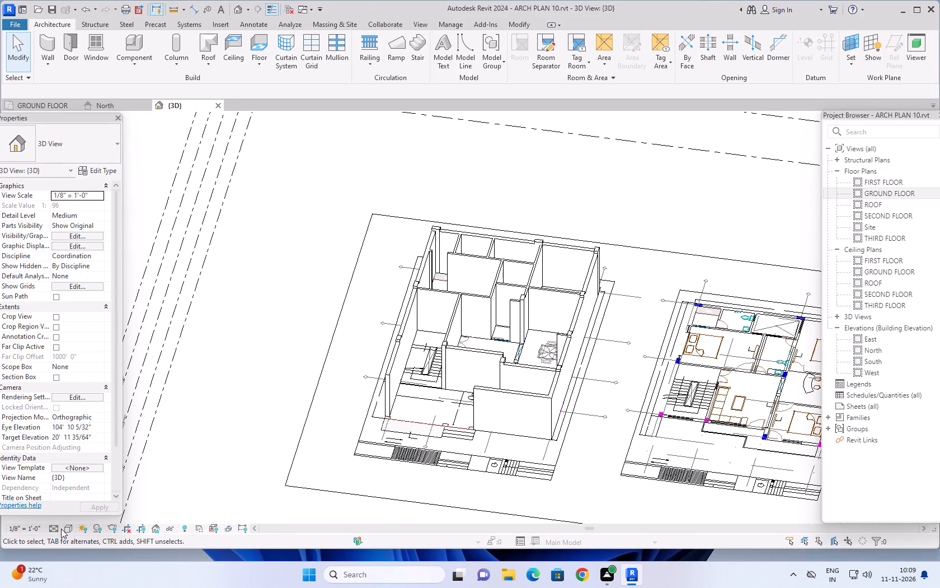
click(58, 528)
click(56, 520)
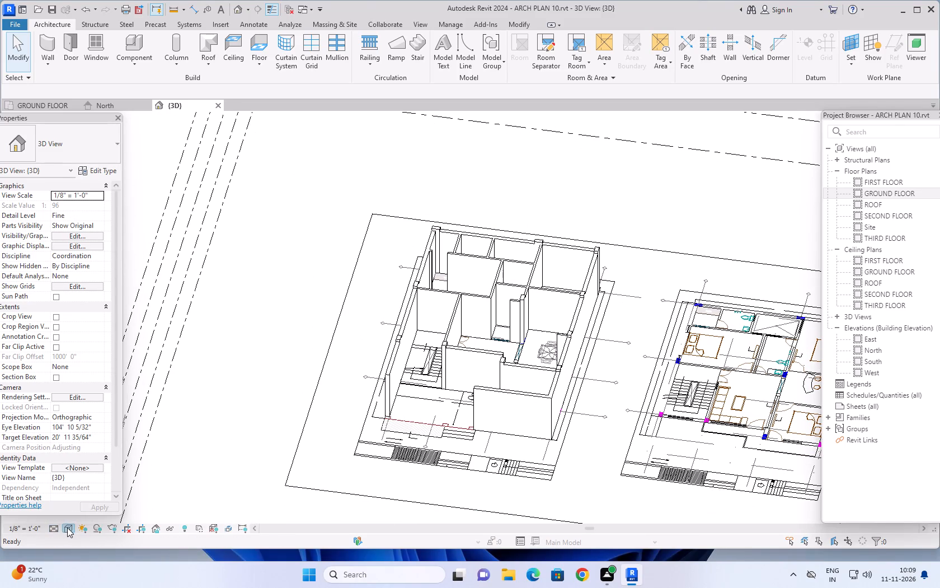
click(67, 528)
click(71, 511)
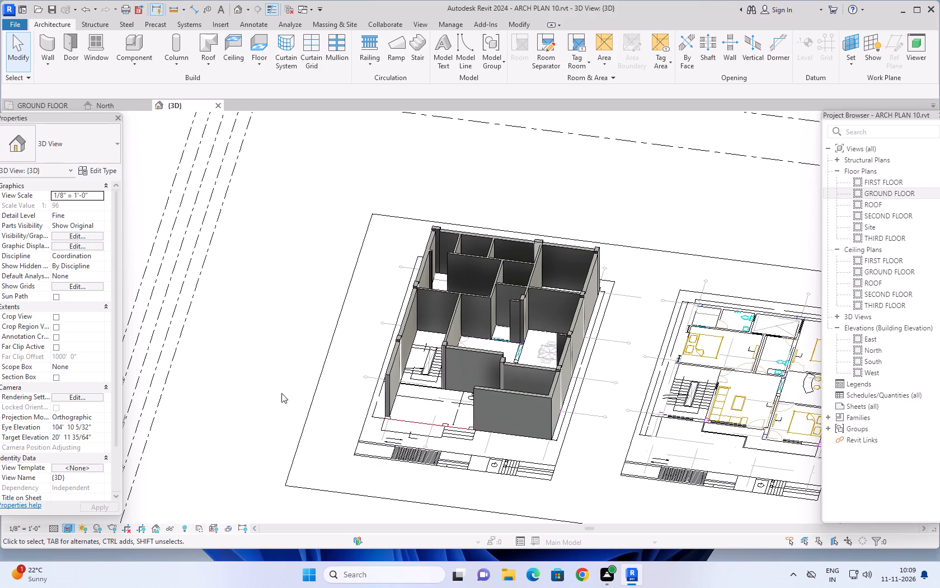
Examine the ground-floor walls and columns in 3D from above, the front and the sides against the CAD plan for gaps.
shift+middle_drag(302, 293, 320, 384)
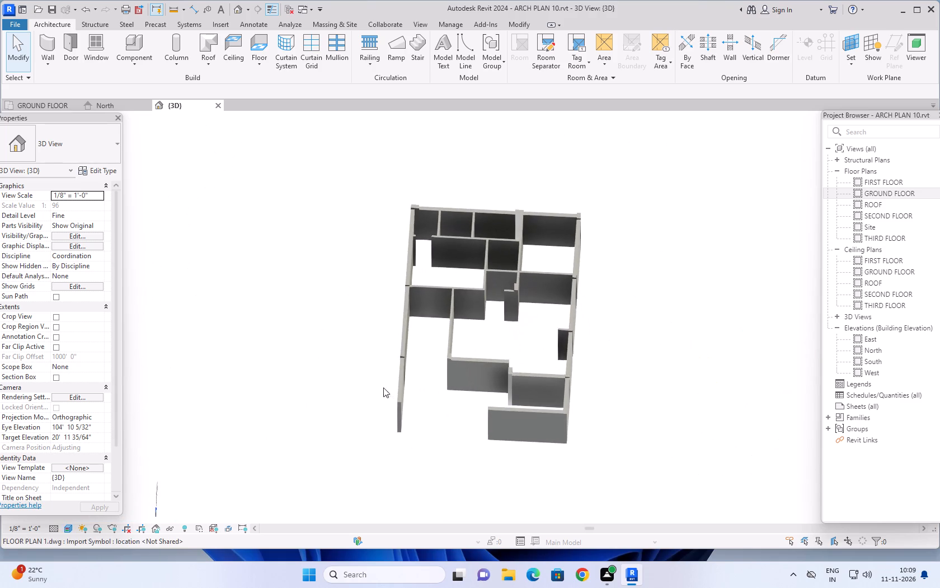
scroll(525, 370, up, 2)
middle_drag(528, 355, 528, 344)
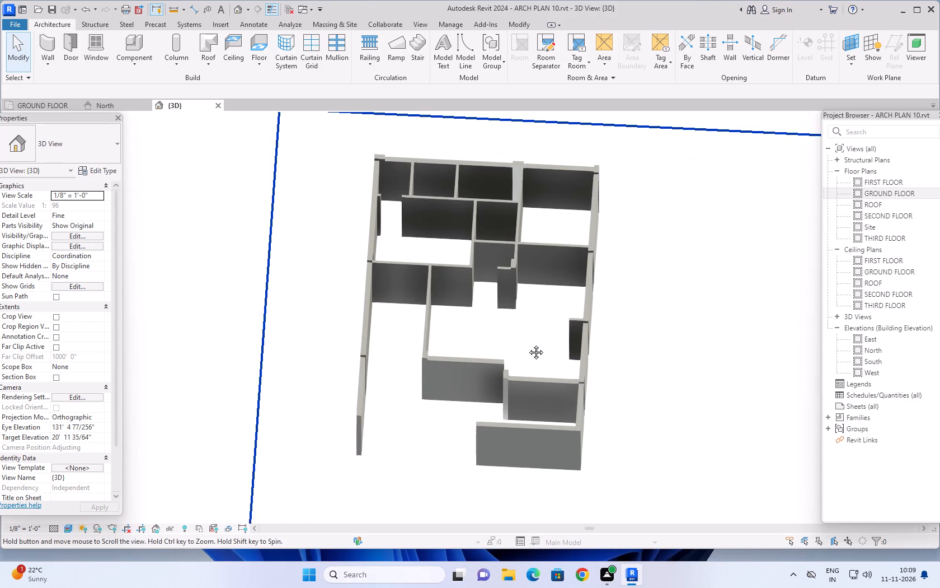
middle_drag(528, 344, 536, 291)
shift+middle_drag(551, 264, 542, 413)
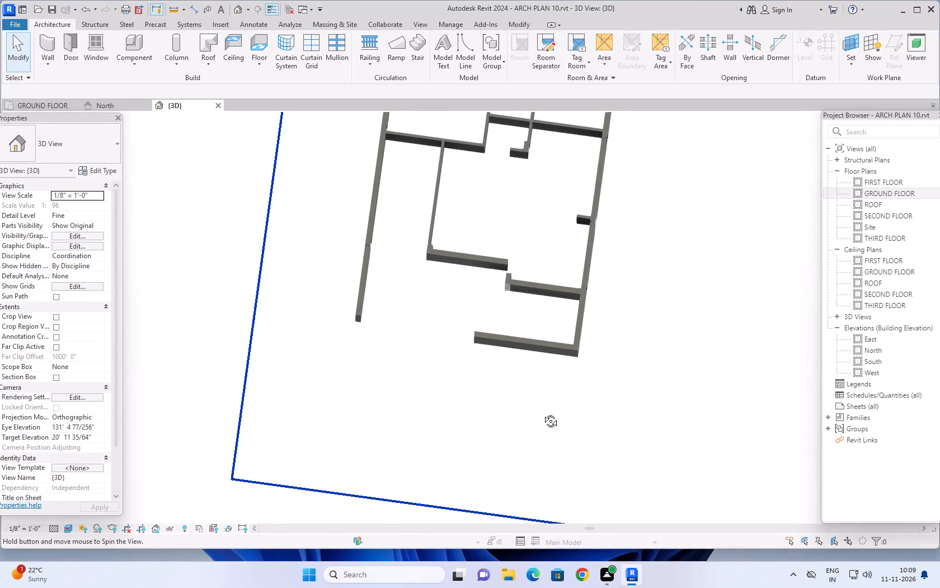
shift+middle_drag(542, 413, 546, 413)
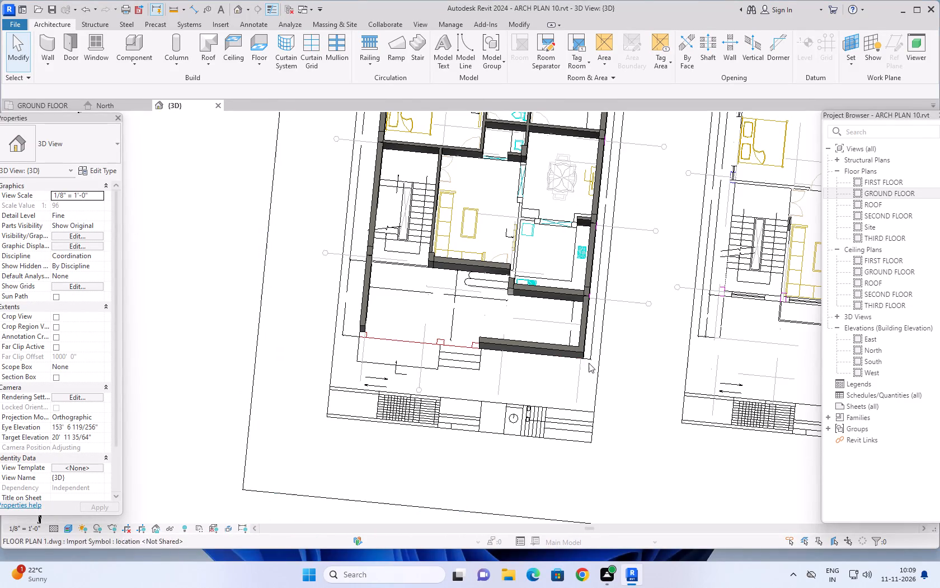
middle_drag(643, 310, 642, 418)
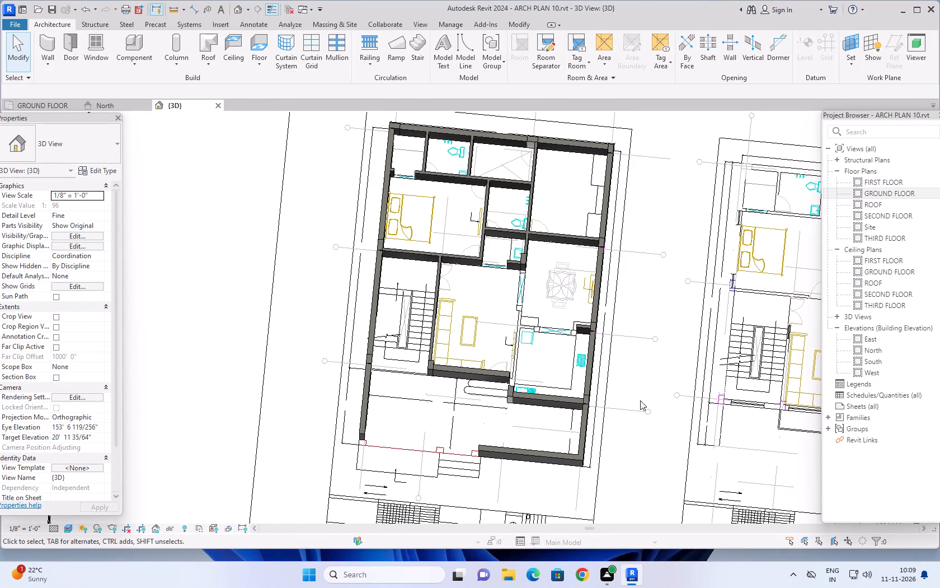
shift+middle_drag(639, 373, 639, 361)
scroll(641, 361, up, 1)
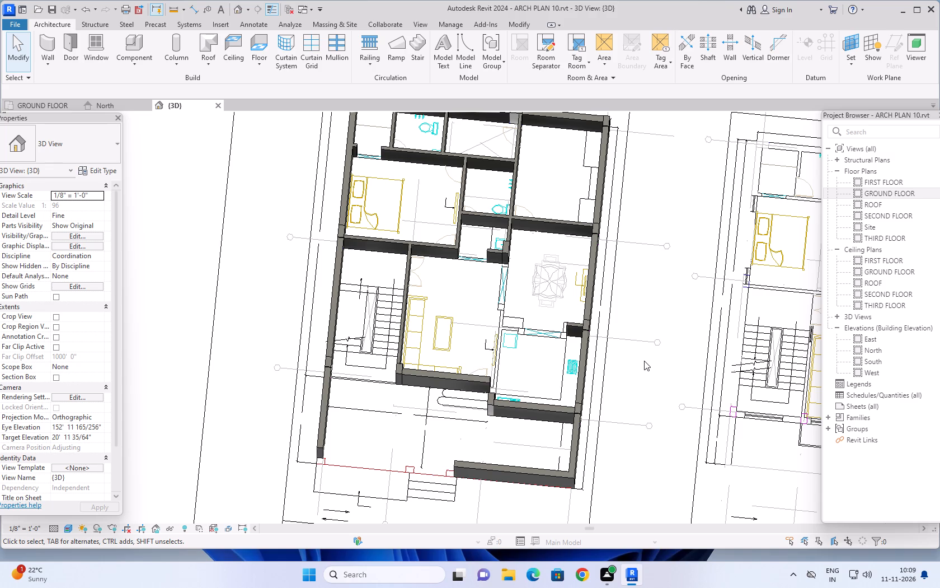
scroll(646, 361, down, 2)
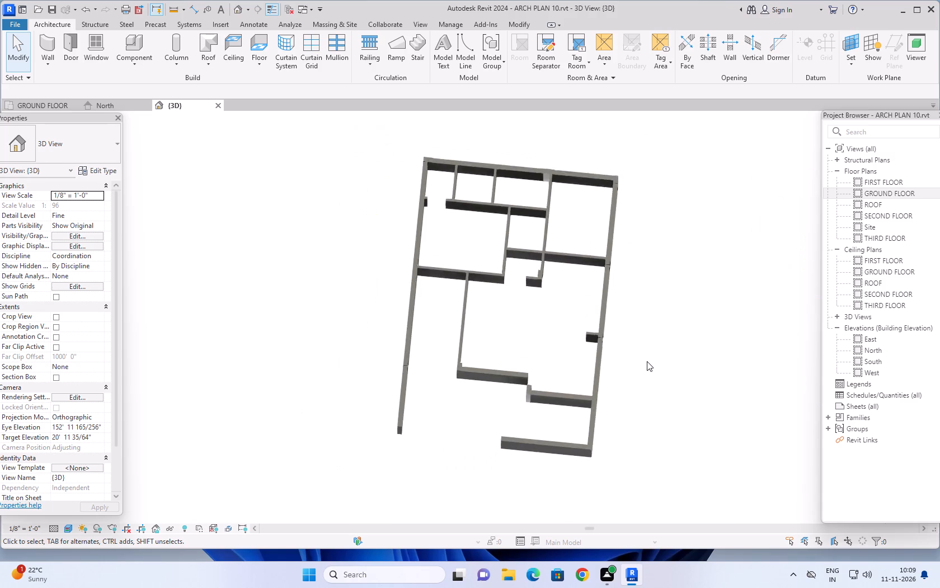
scroll(647, 361, down, 1)
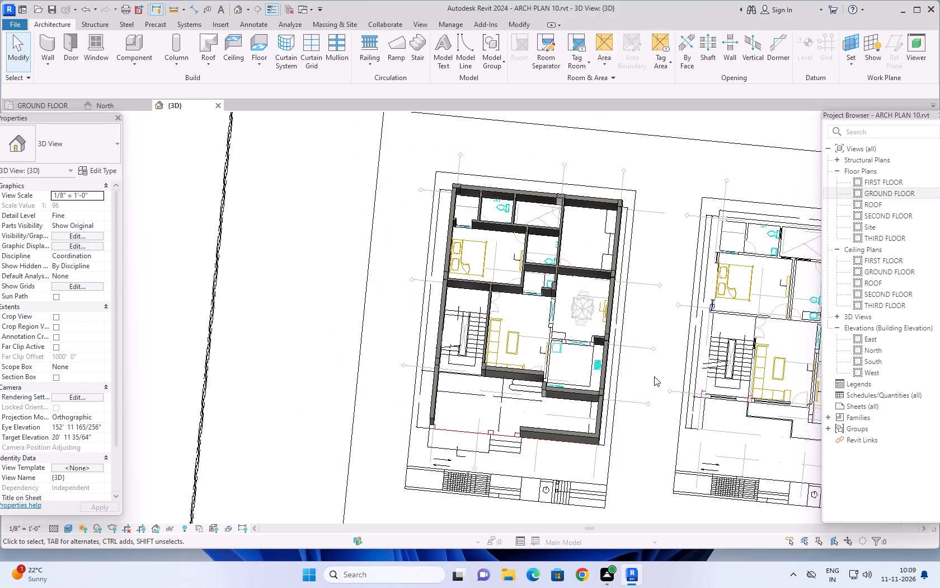
shift+middle_drag(654, 376, 671, 334)
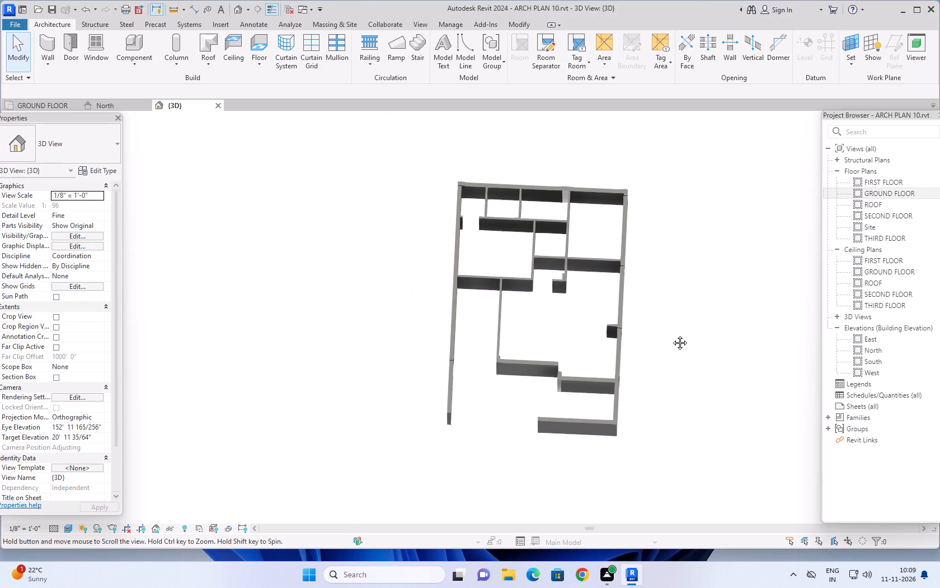
shift+middle_drag(671, 334, 668, 353)
middle_drag(651, 402, 656, 230)
shift+scroll(651, 402, up, 1)
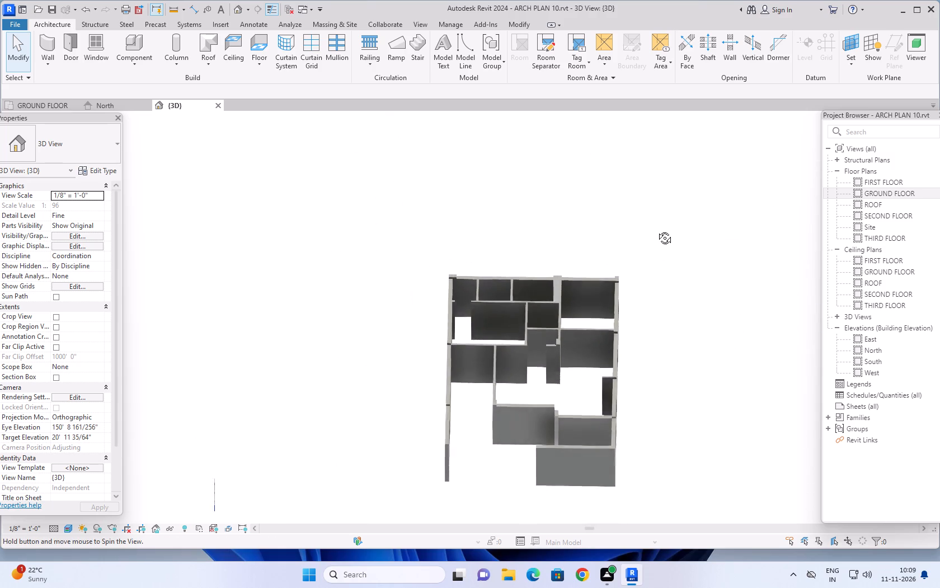
middle_drag(656, 230, 483, 255)
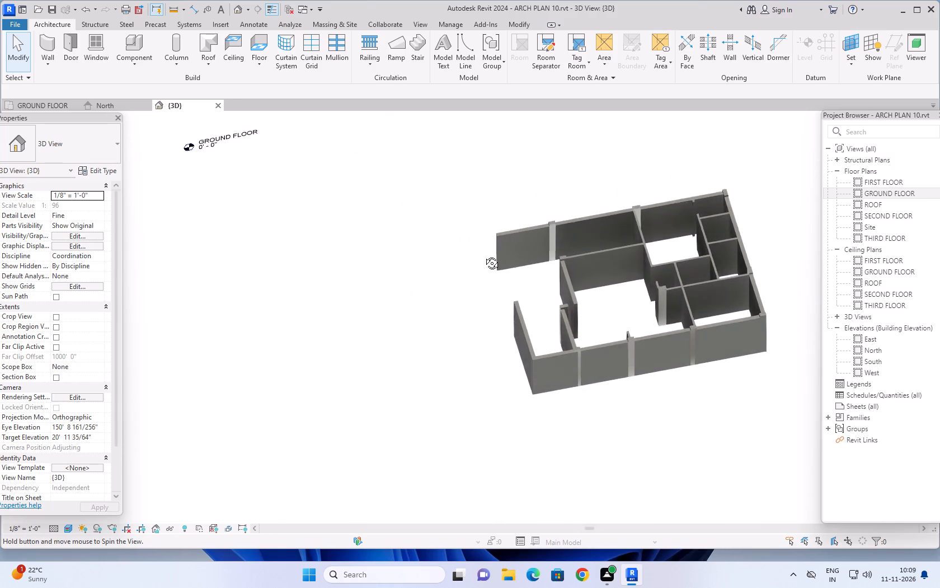
middle_drag(483, 255, 670, 333)
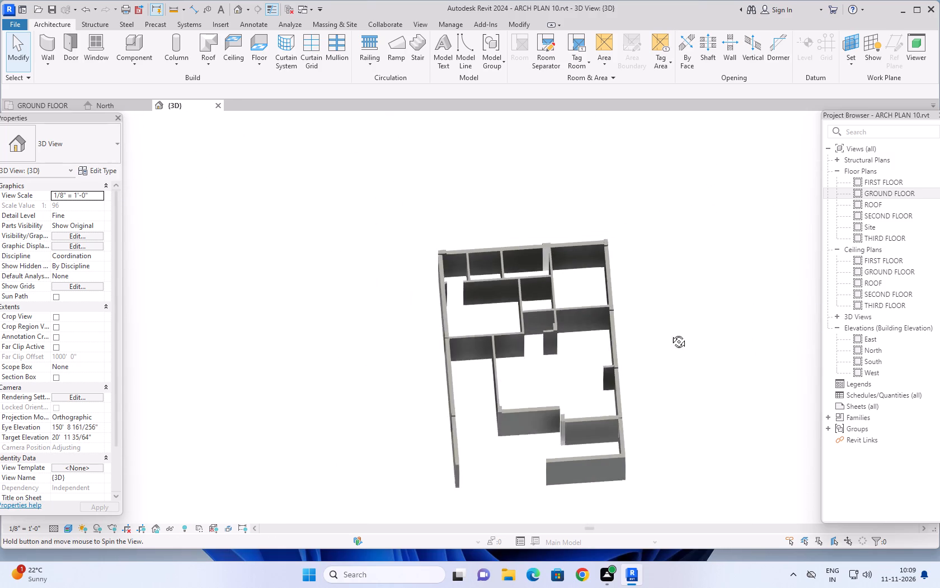
Examine the ground-floor walls in 3D from near overhead against the linked CAD plan, from the front area out to the full site.
middle_drag(670, 333, 652, 422)
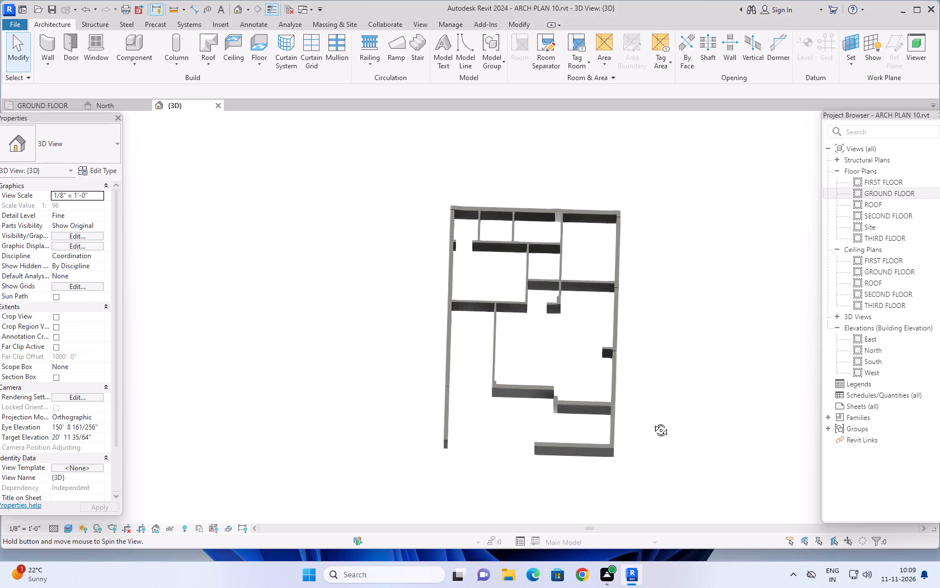
middle_drag(652, 422, 653, 442)
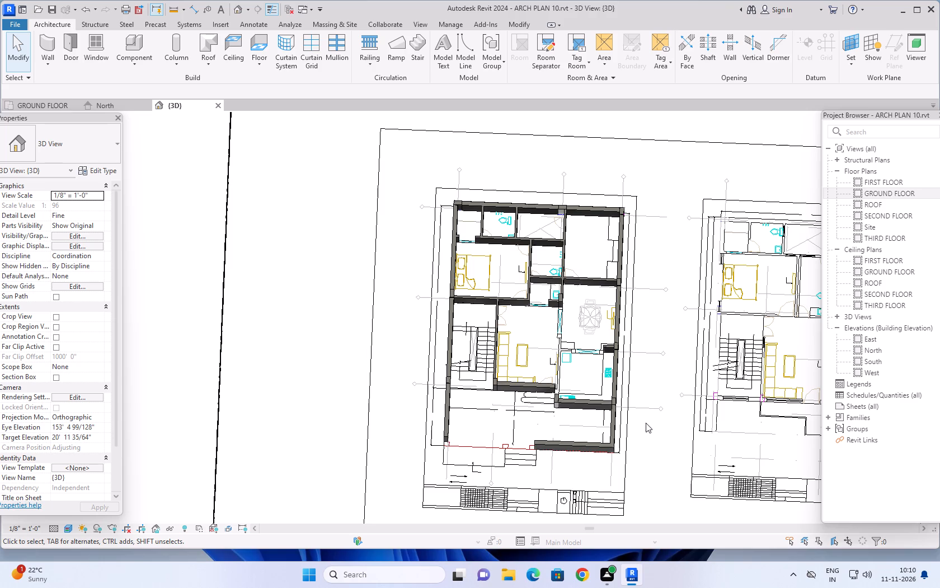
scroll(646, 345, up, 2)
middle_drag(648, 387, 688, 367)
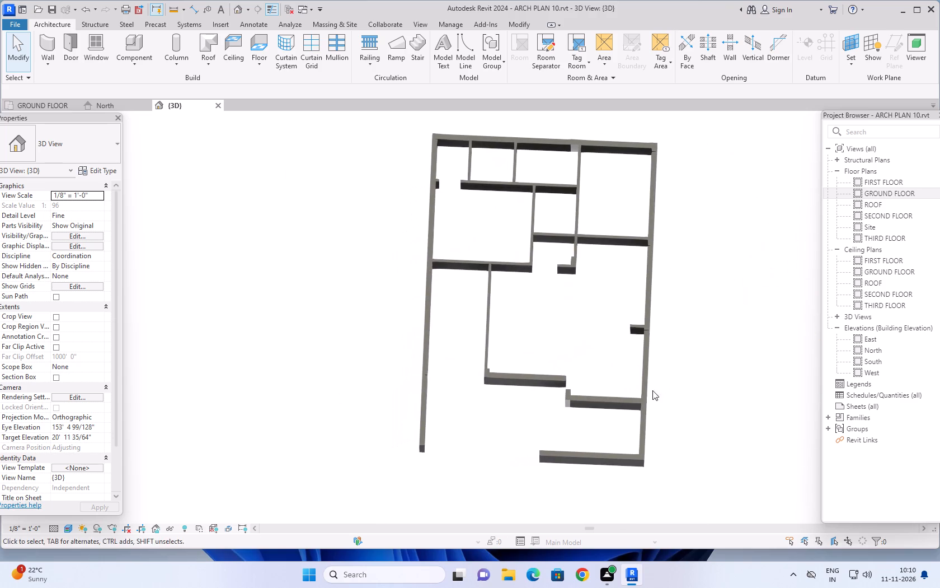
scroll(585, 412, up, 1)
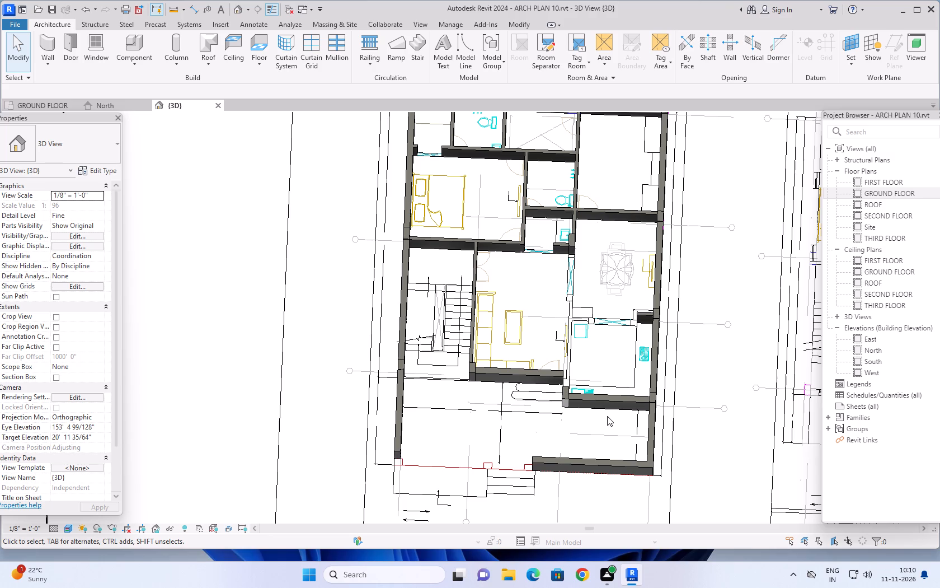
scroll(701, 357, down, 2)
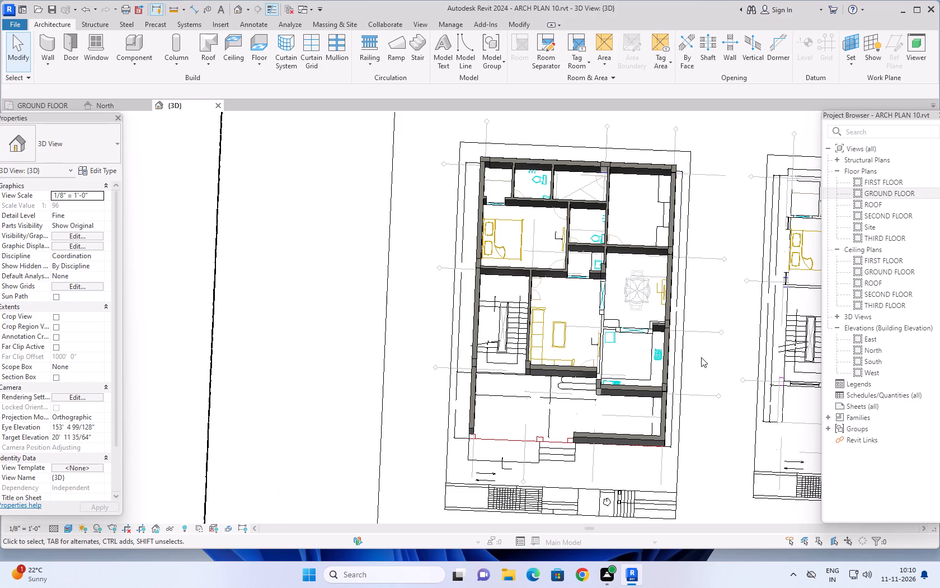
scroll(703, 332, down, 4)
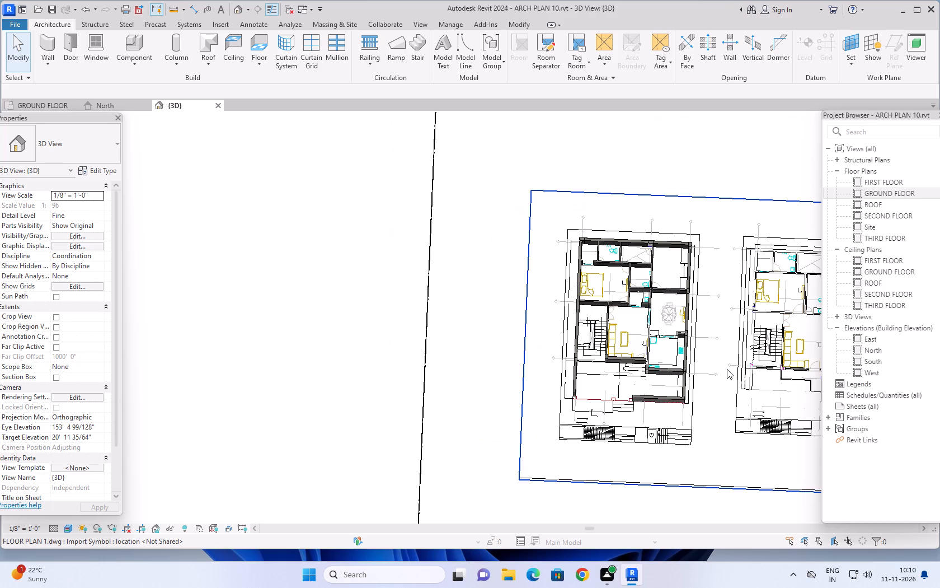
scroll(510, 359, down, 3)
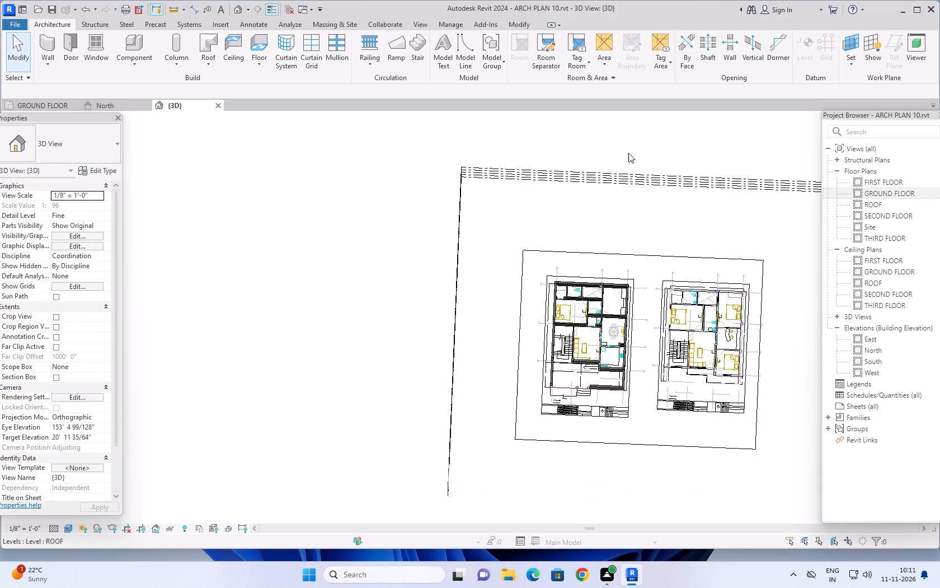
scroll(619, 176, down, 3)
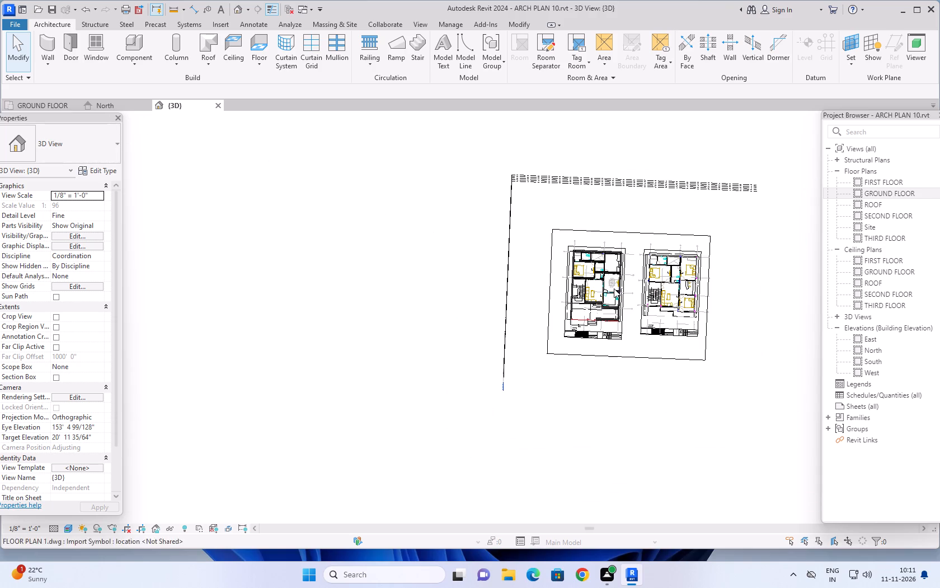
Examine the walls around the drawing room, dining area and kitchen in 3D for pieces of the CAD plan not yet modelled.
scroll(614, 288, up, 8)
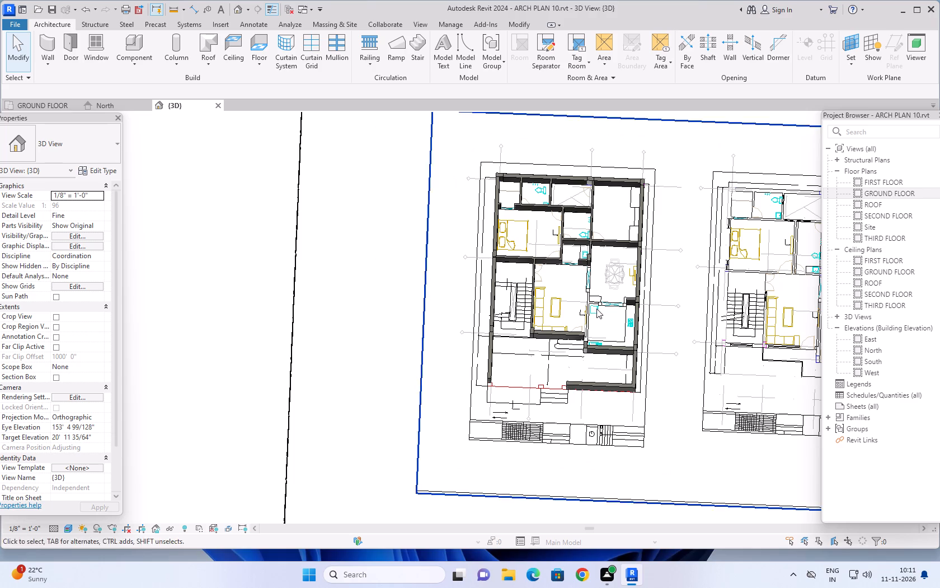
scroll(585, 327, up, 1)
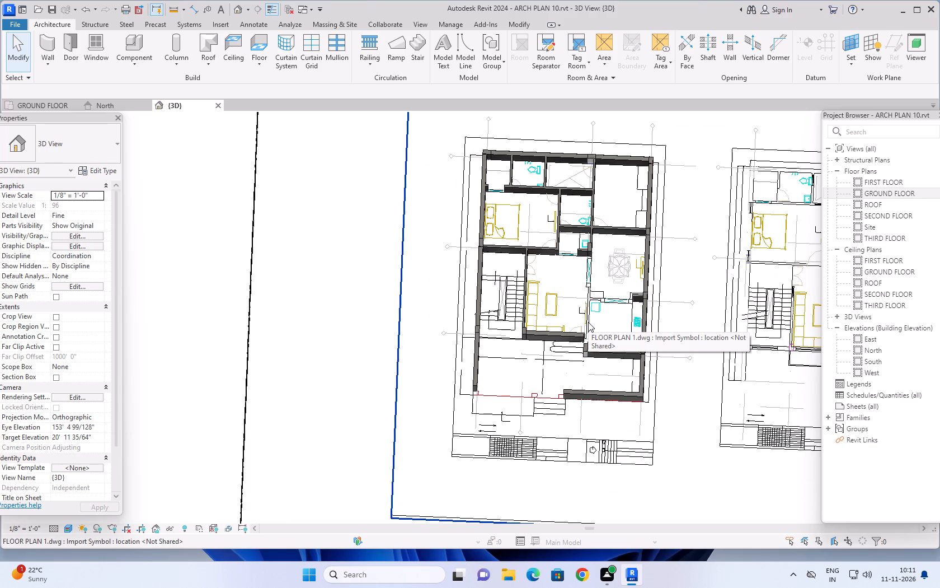
scroll(588, 314, up, 3)
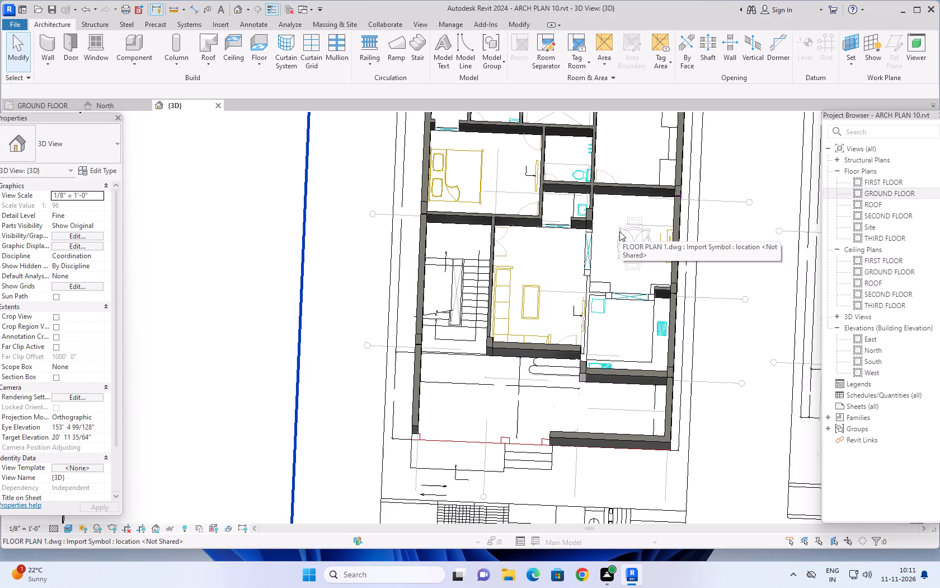
scroll(617, 235, down, 2)
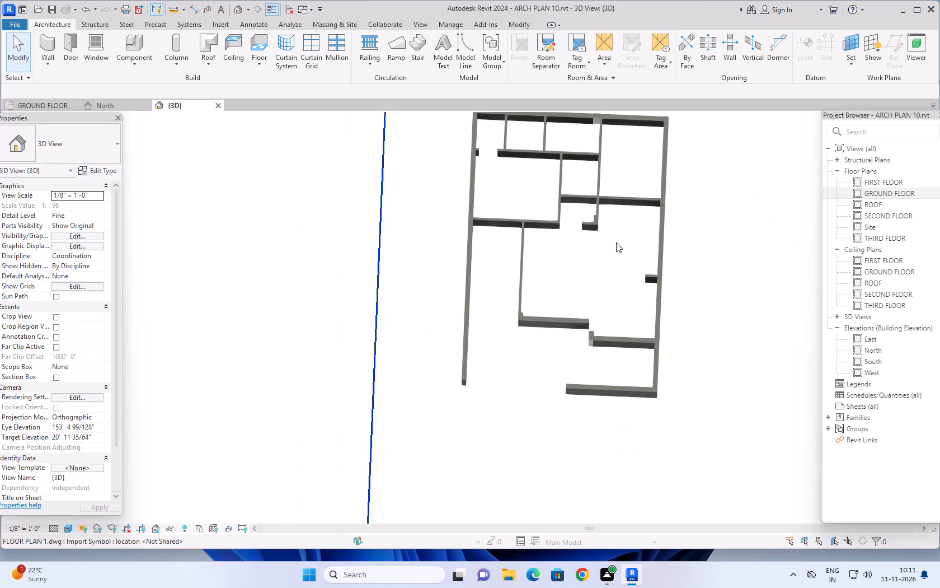
middle_drag(713, 312, 707, 343)
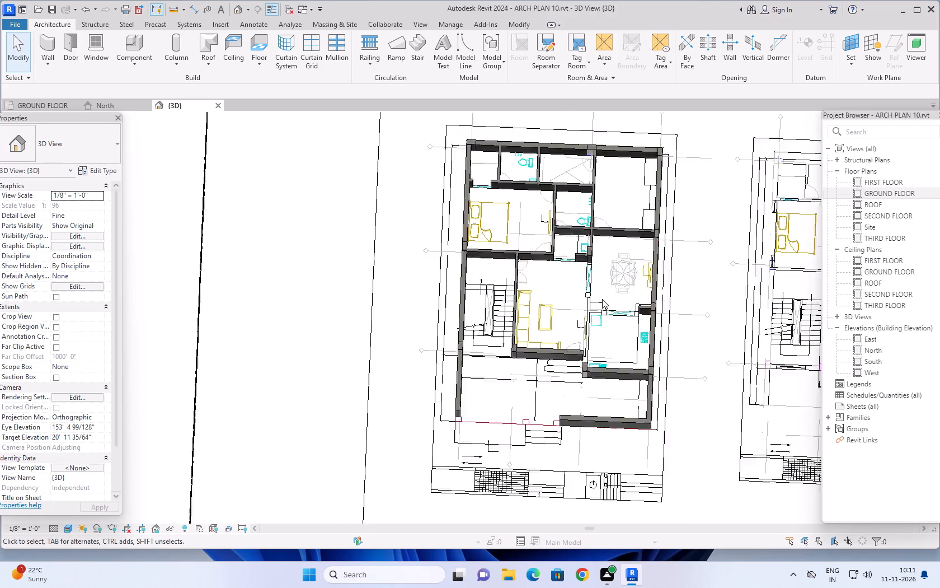
scroll(602, 299, up, 4)
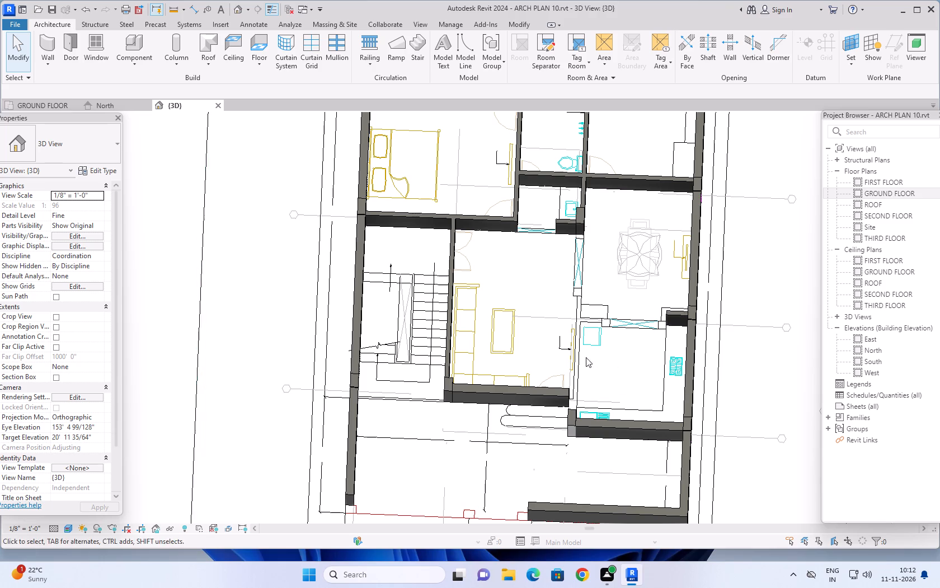
scroll(633, 372, down, 1)
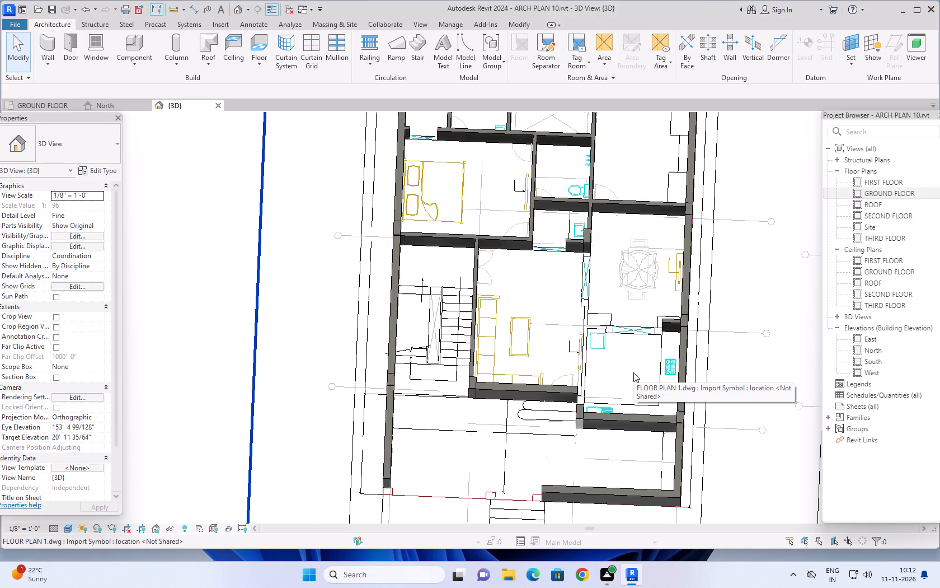
middle_drag(633, 372, 633, 335)
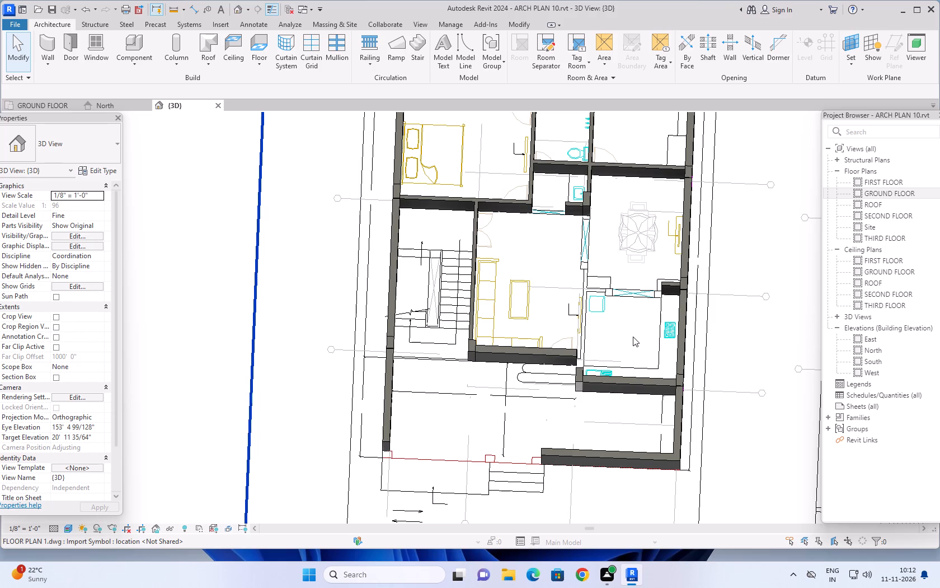
scroll(638, 339, down, 1)
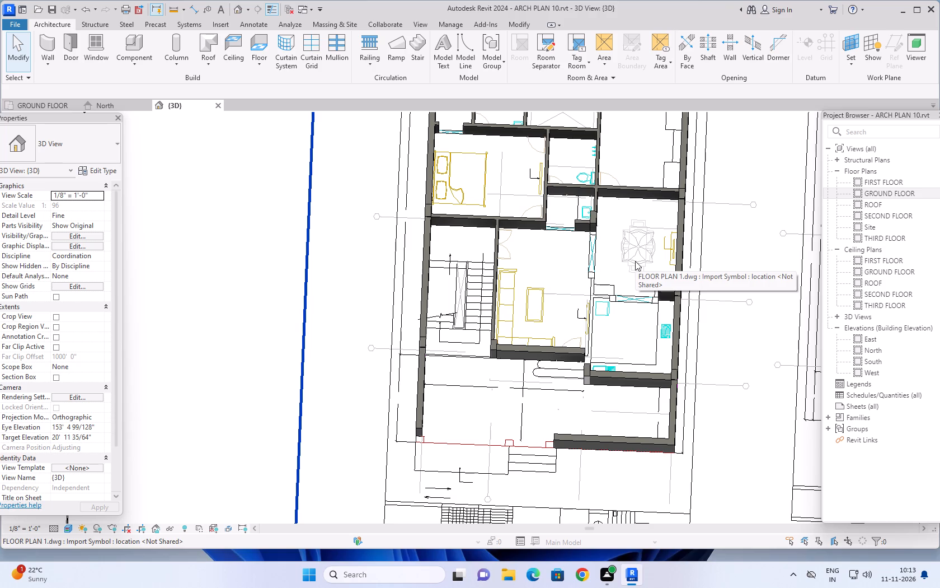
In the ground floor plan, draw a 4 1/2" long piece of 9" wall from the dressing-room partition to the drawing–dining opening, flipped onto the CAD outline.
click(42, 104)
scroll(532, 324, up, 1)
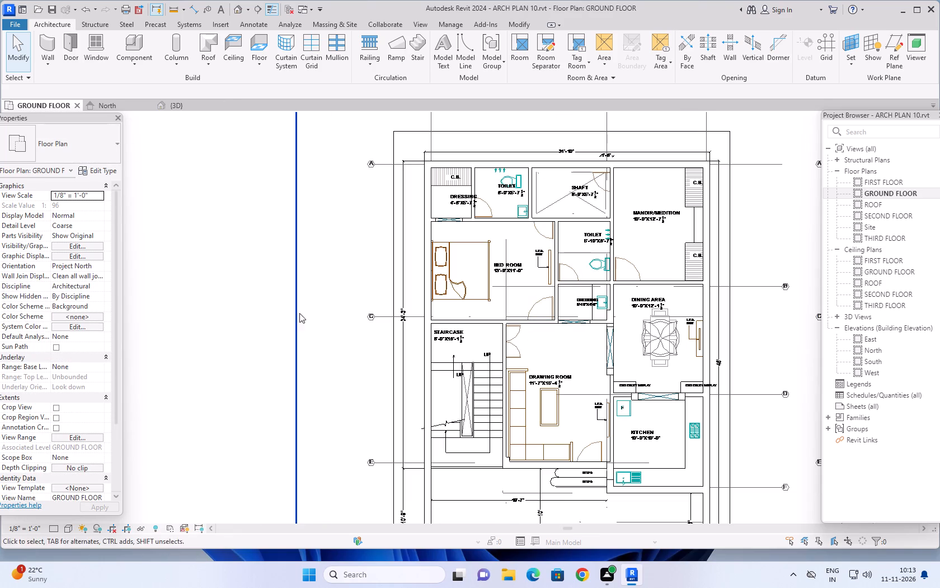
middle_drag(231, 301, 231, 269)
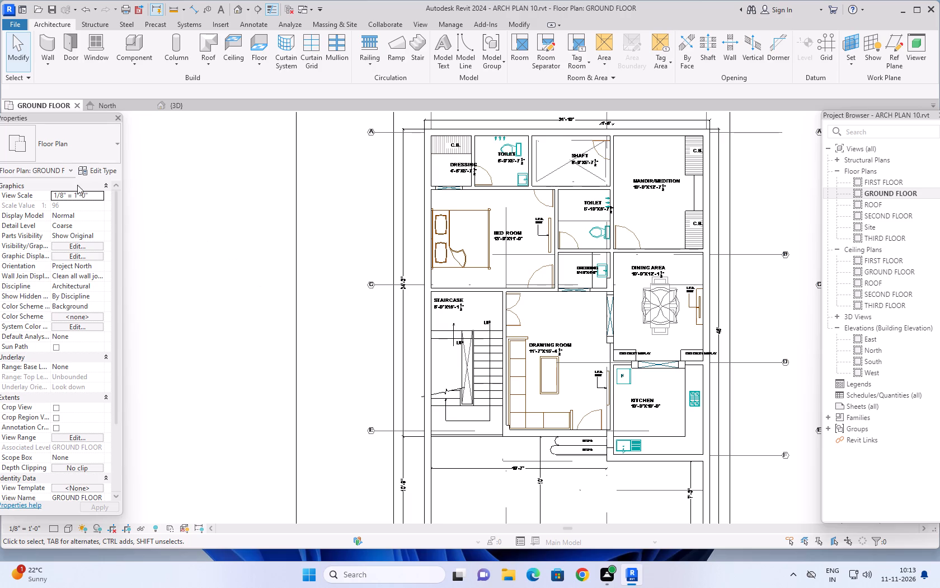
click(52, 36)
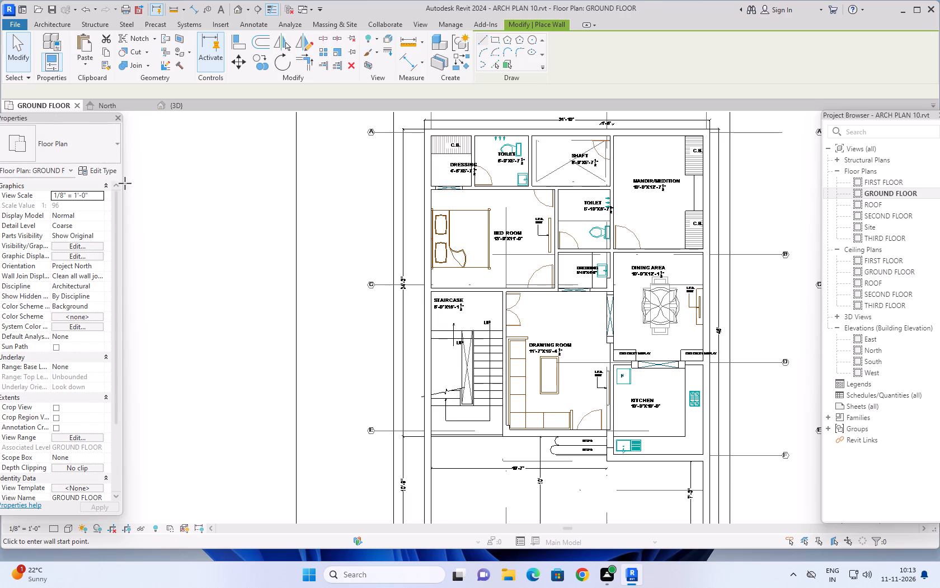
scroll(628, 287, up, 1)
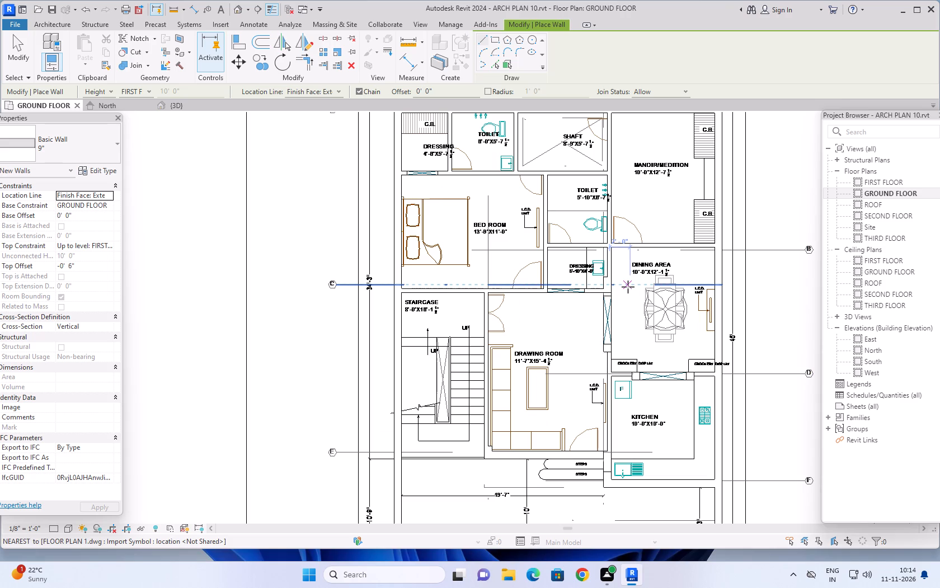
scroll(626, 306, up, 1)
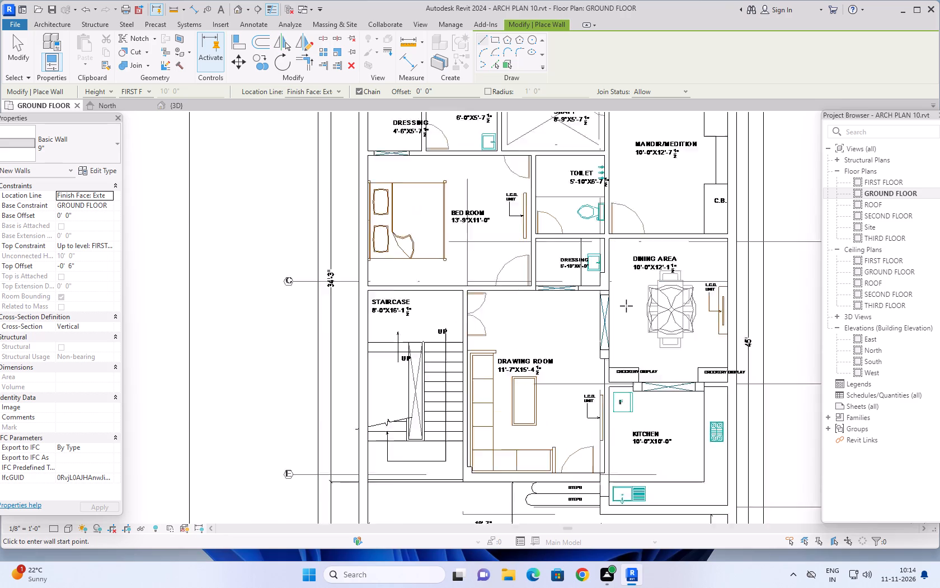
scroll(626, 306, up, 2)
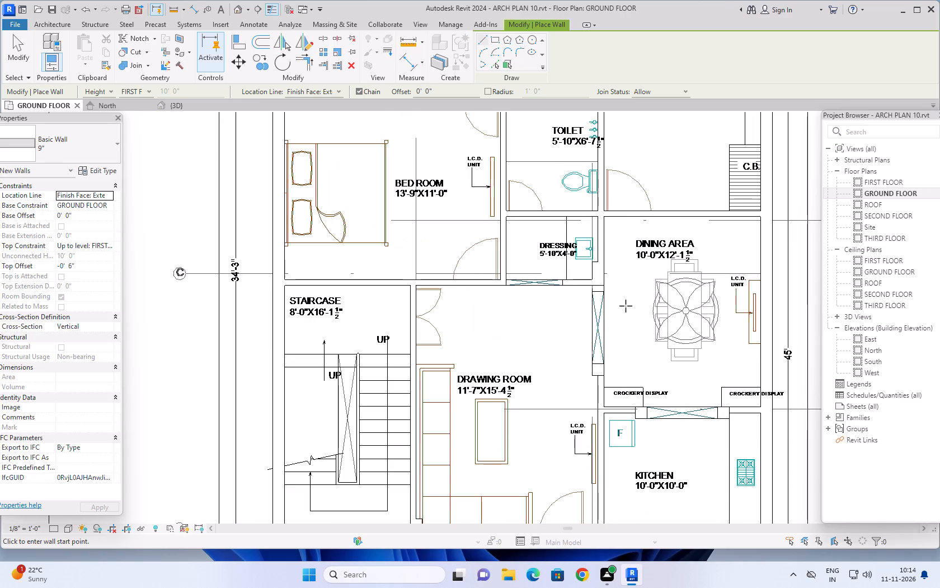
scroll(597, 291, up, 6)
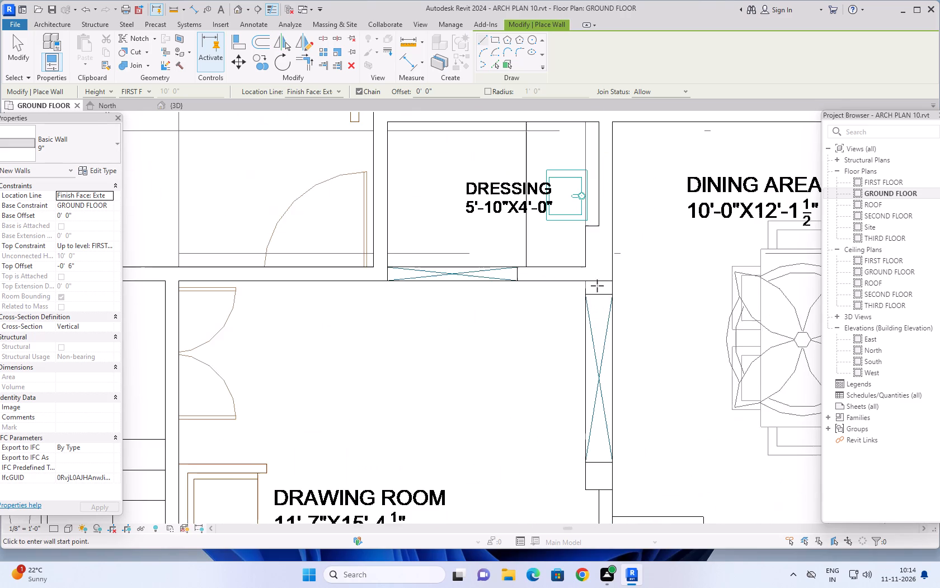
scroll(590, 294, up, 7)
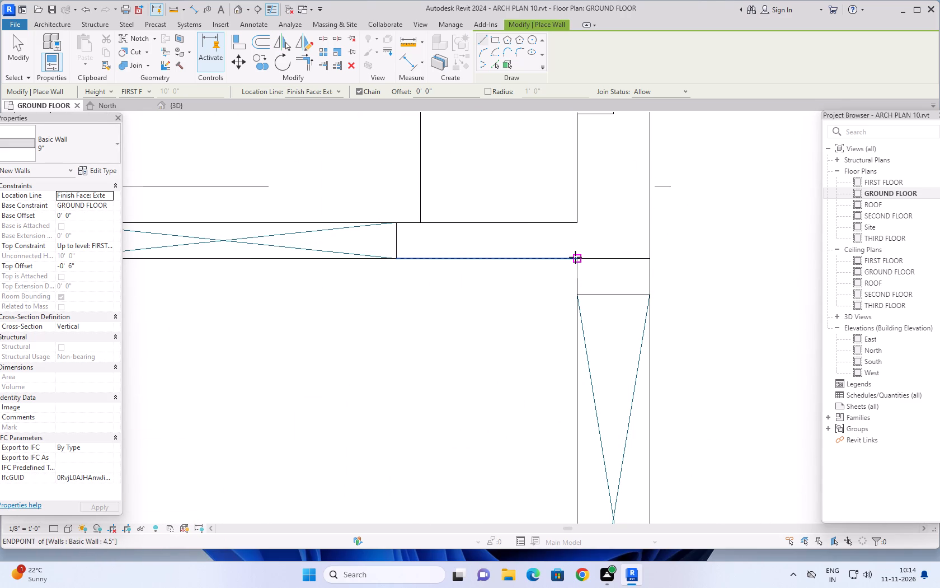
click(576, 257)
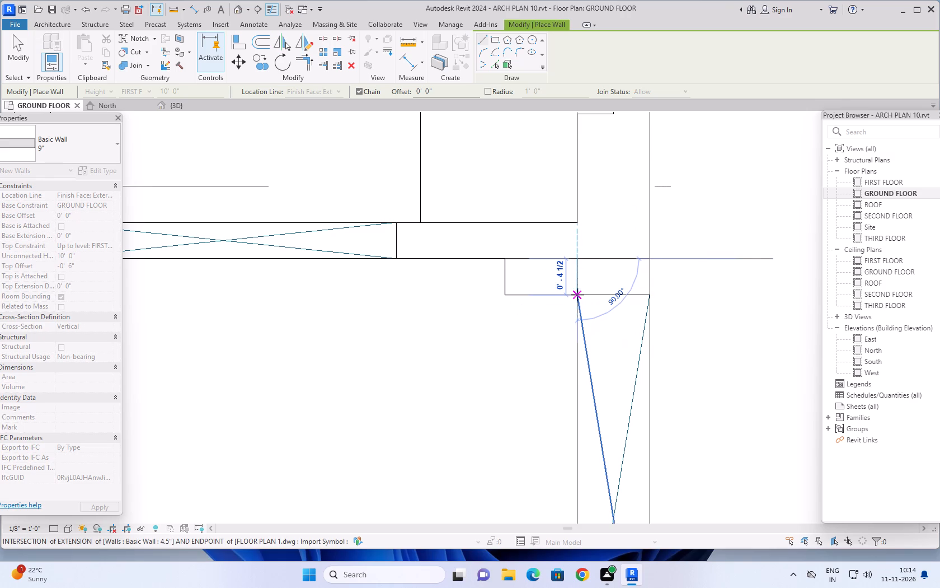
key(space)
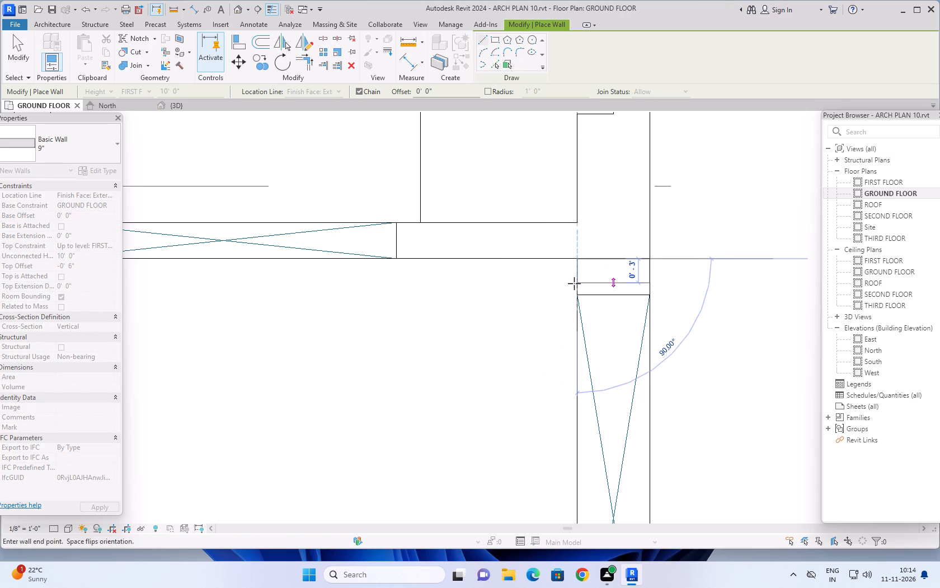
scroll(577, 293, up, 5)
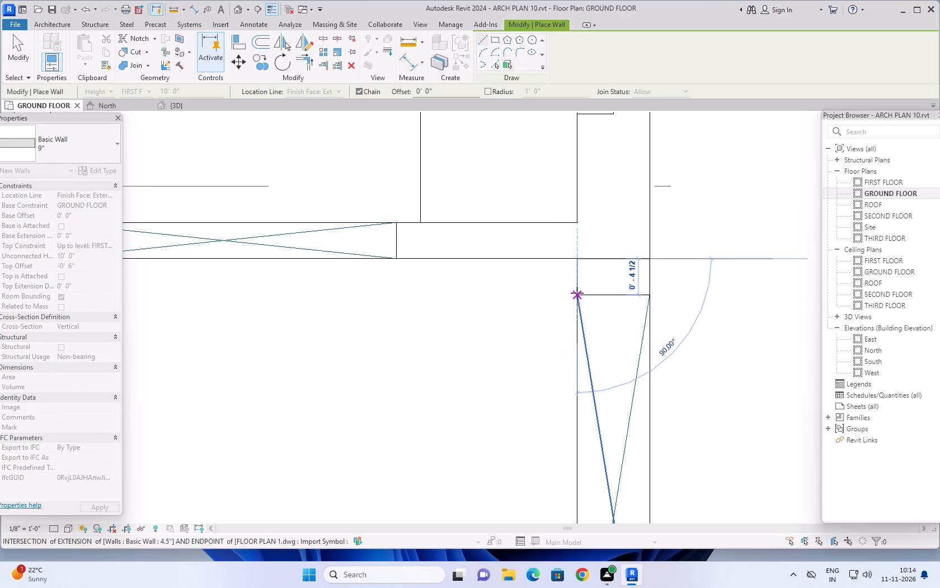
scroll(577, 293, up, 16)
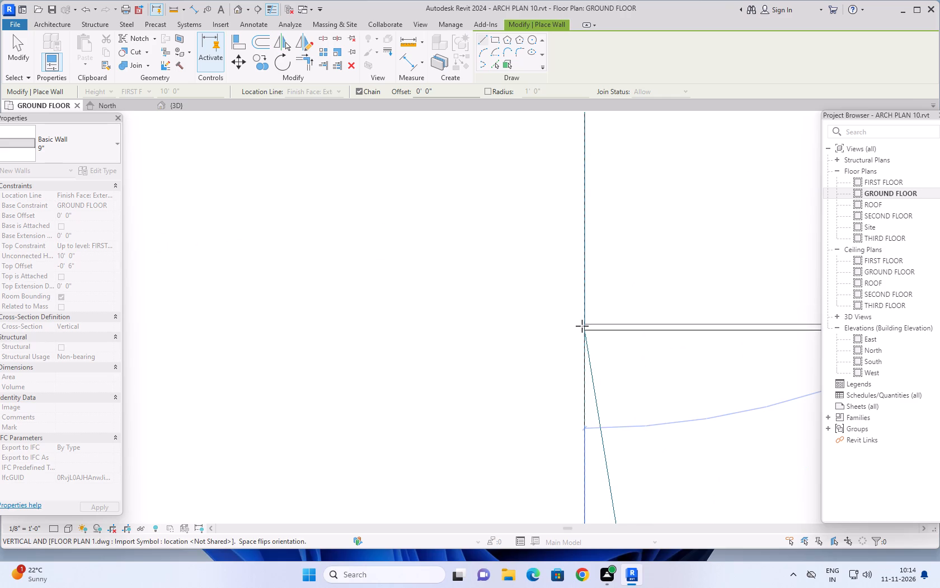
click(586, 330)
scroll(448, 334, down, 4)
scroll(448, 332, up, 1)
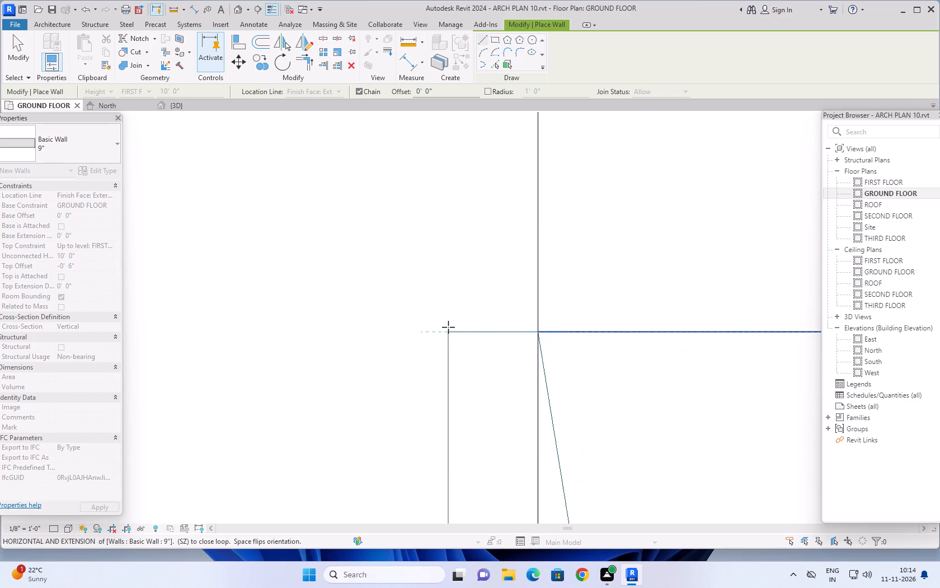
scroll(448, 327, down, 11)
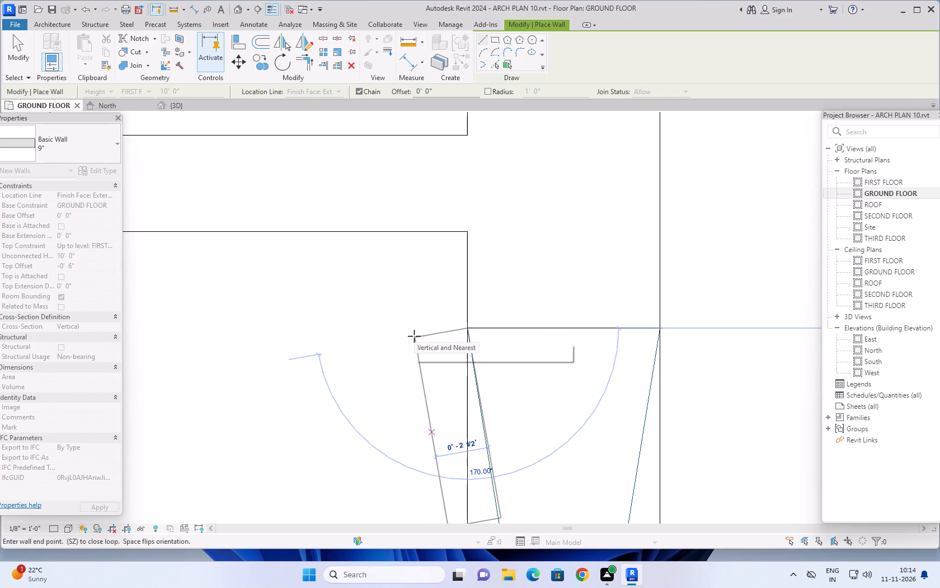
key(Escape)
Draw a 9" long piece of 9" wall at the crockery-display end of the drawing–dining opening, flipped onto the CAD outline.
scroll(421, 332, down, 6)
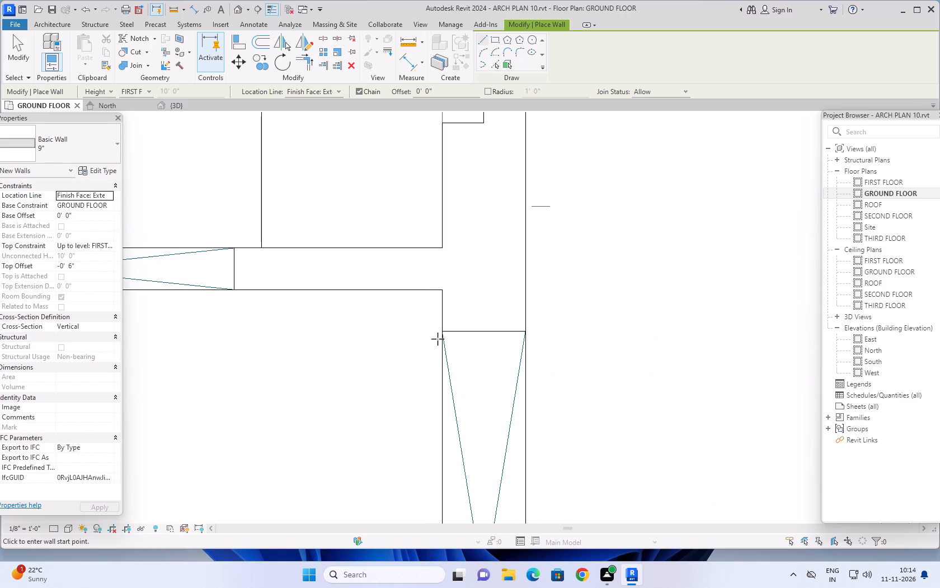
scroll(441, 348, down, 9)
middle_drag(553, 404, 574, 232)
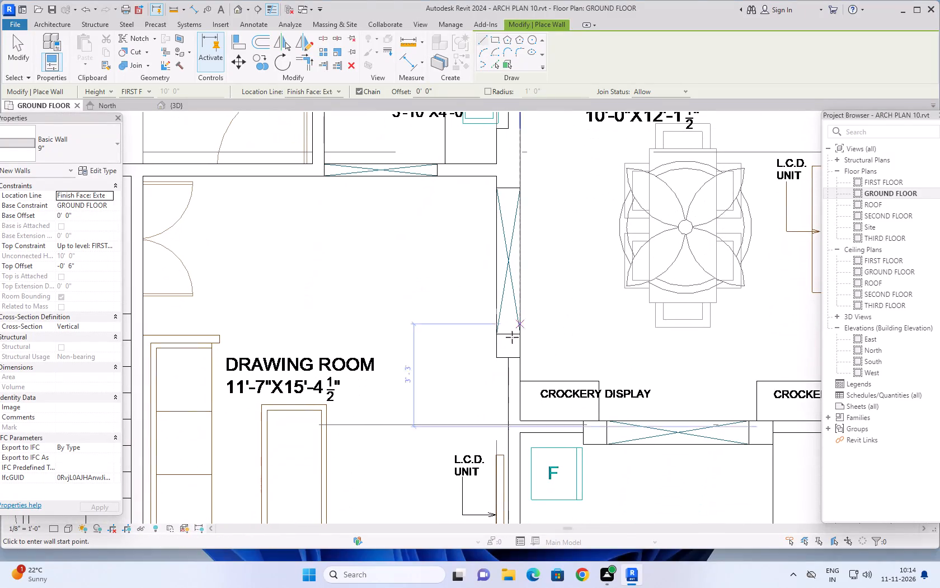
scroll(497, 348, up, 6)
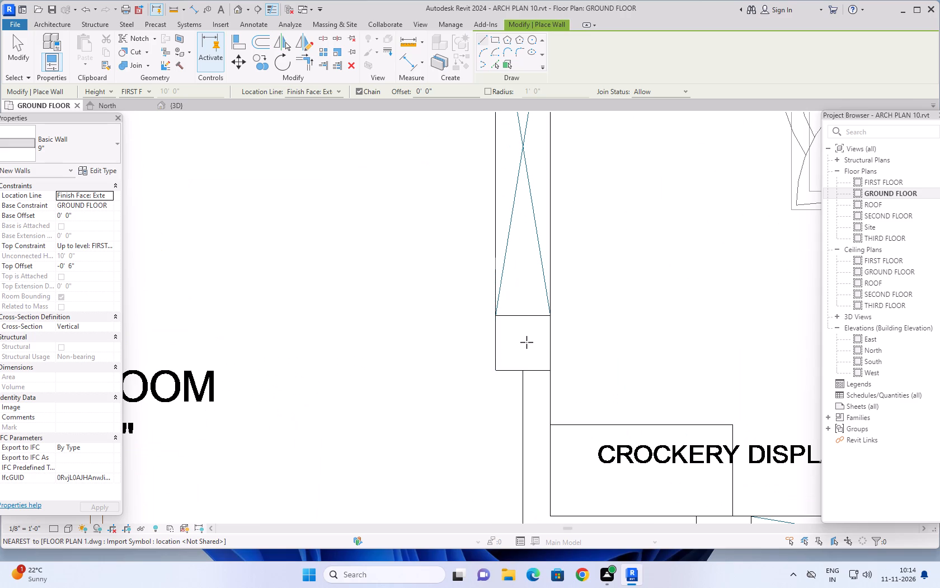
scroll(483, 335, up, 2)
click(501, 311)
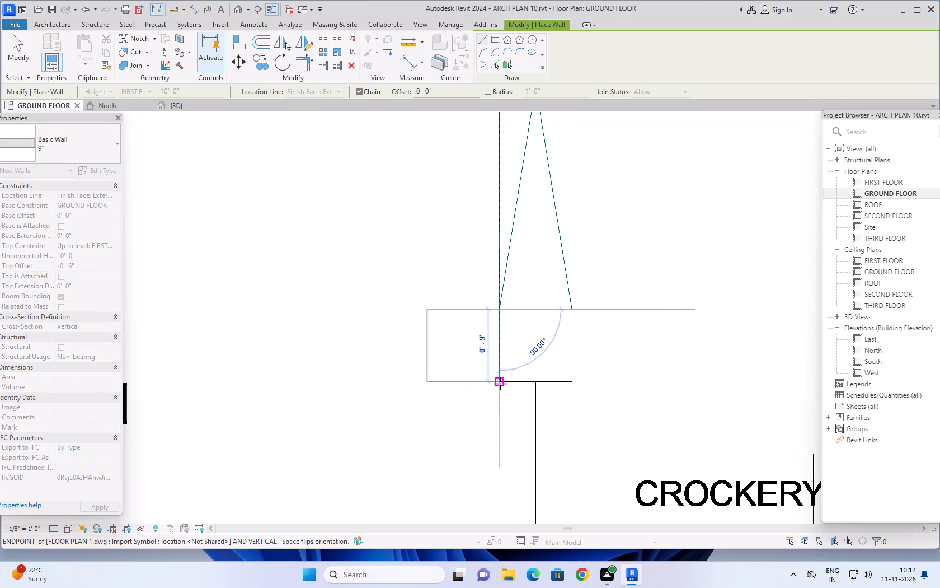
key(space)
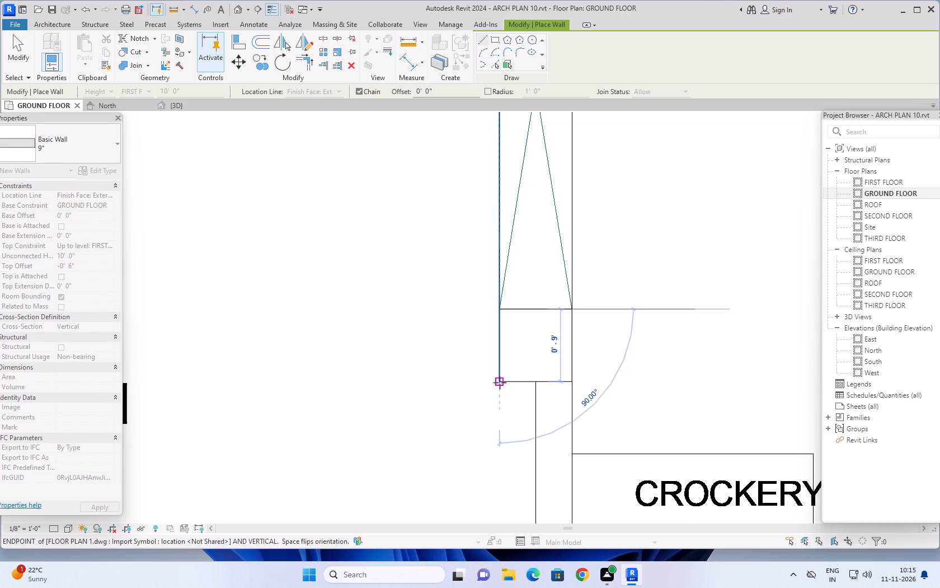
scroll(500, 382, up, 1)
click(500, 383)
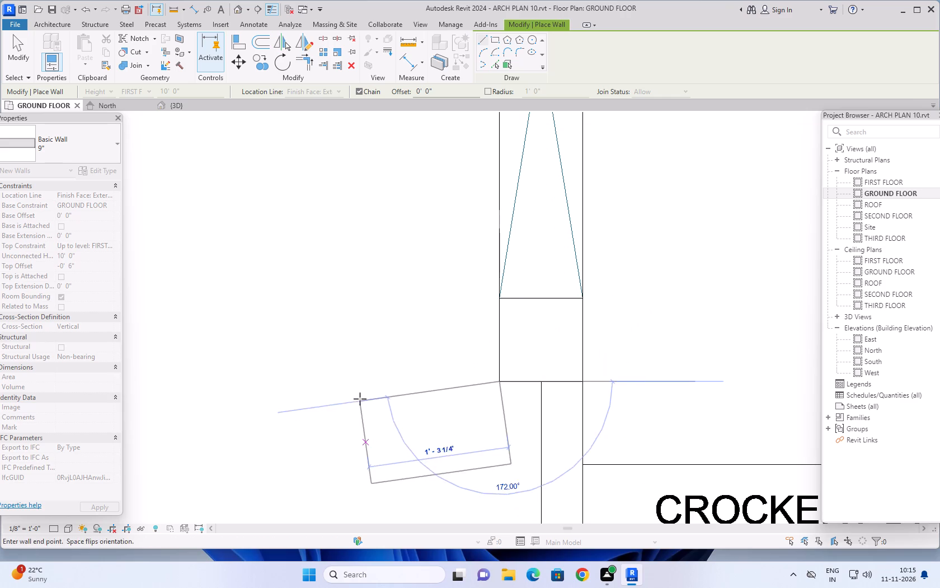
key(Escape)
scroll(358, 395, down, 8)
middle_drag(360, 405, 360, 361)
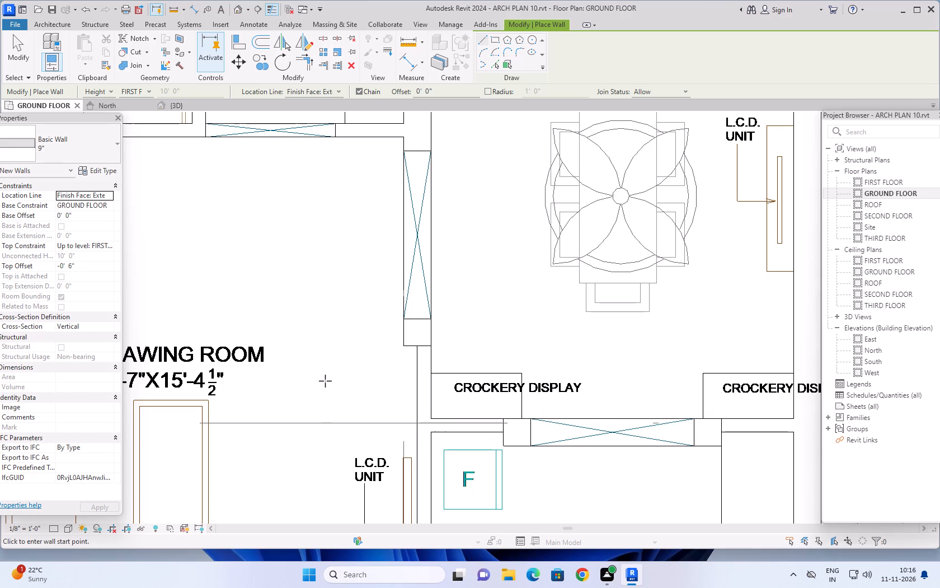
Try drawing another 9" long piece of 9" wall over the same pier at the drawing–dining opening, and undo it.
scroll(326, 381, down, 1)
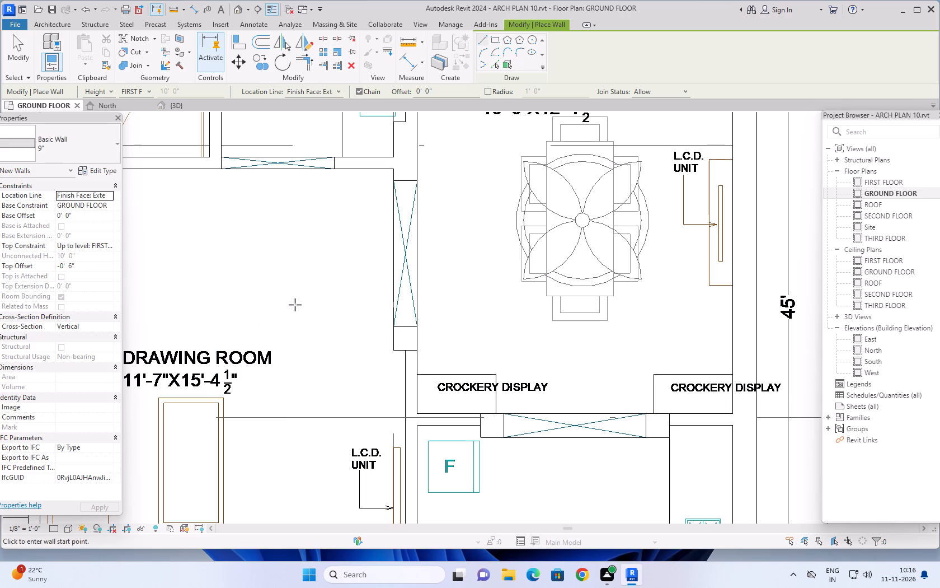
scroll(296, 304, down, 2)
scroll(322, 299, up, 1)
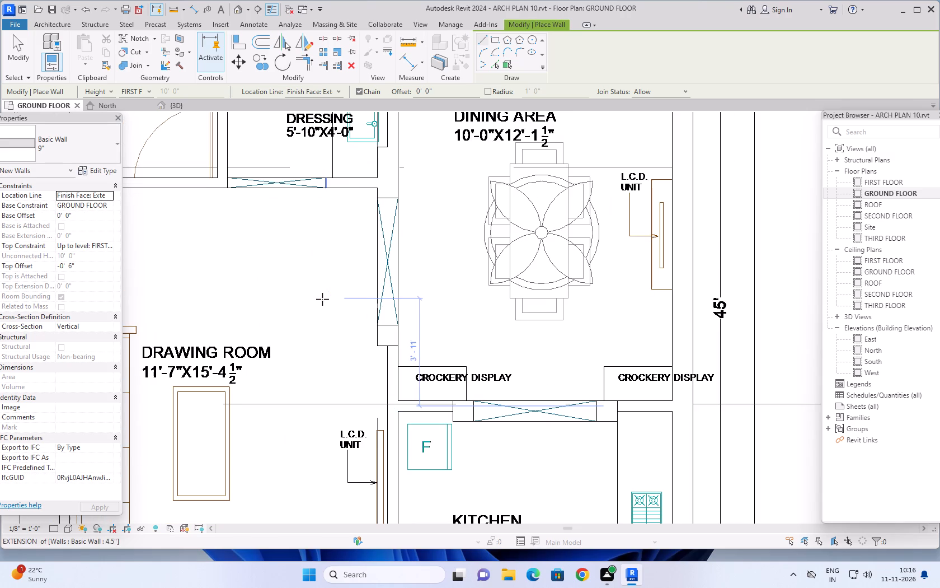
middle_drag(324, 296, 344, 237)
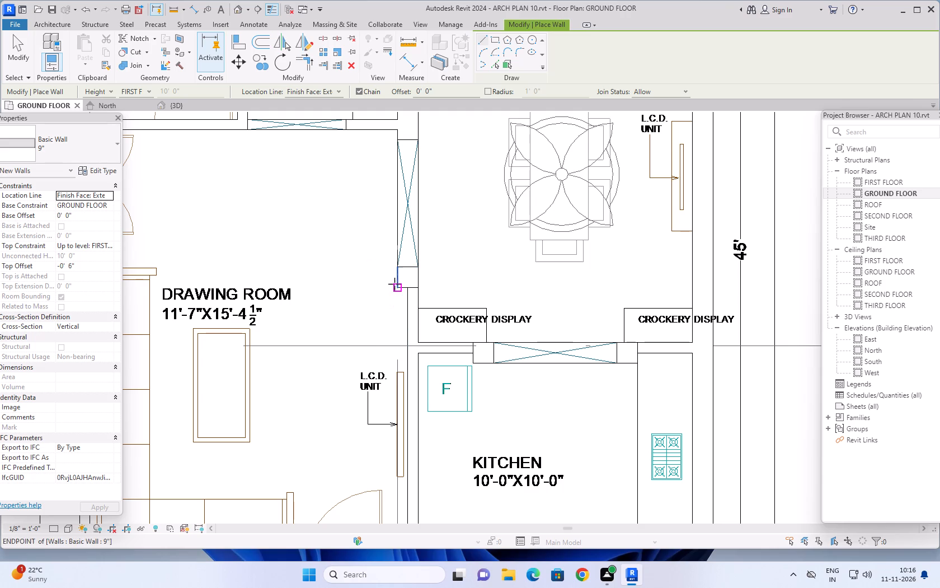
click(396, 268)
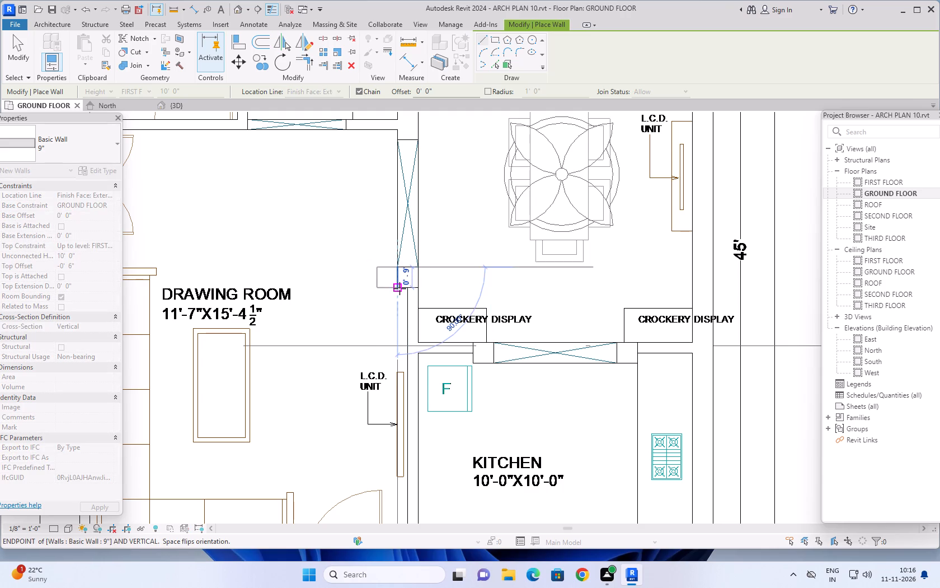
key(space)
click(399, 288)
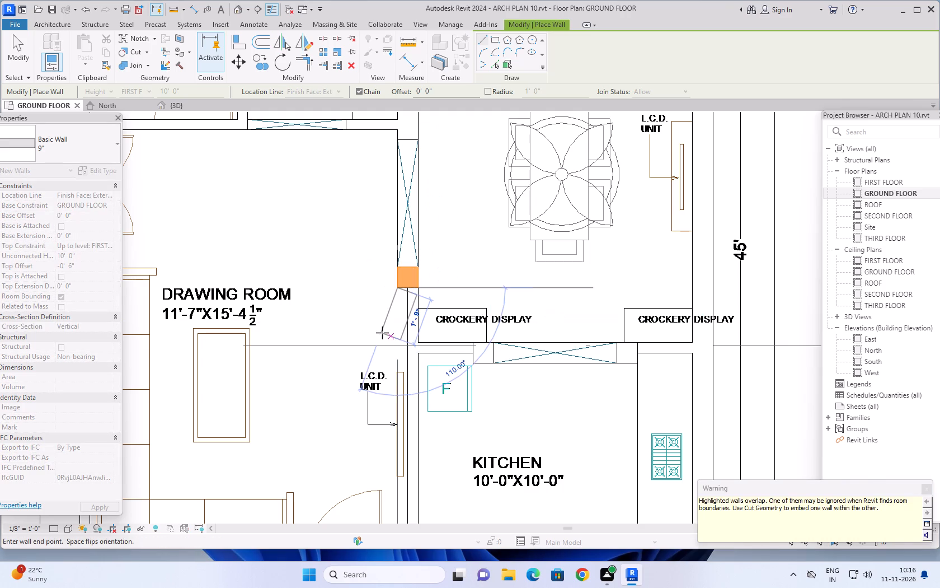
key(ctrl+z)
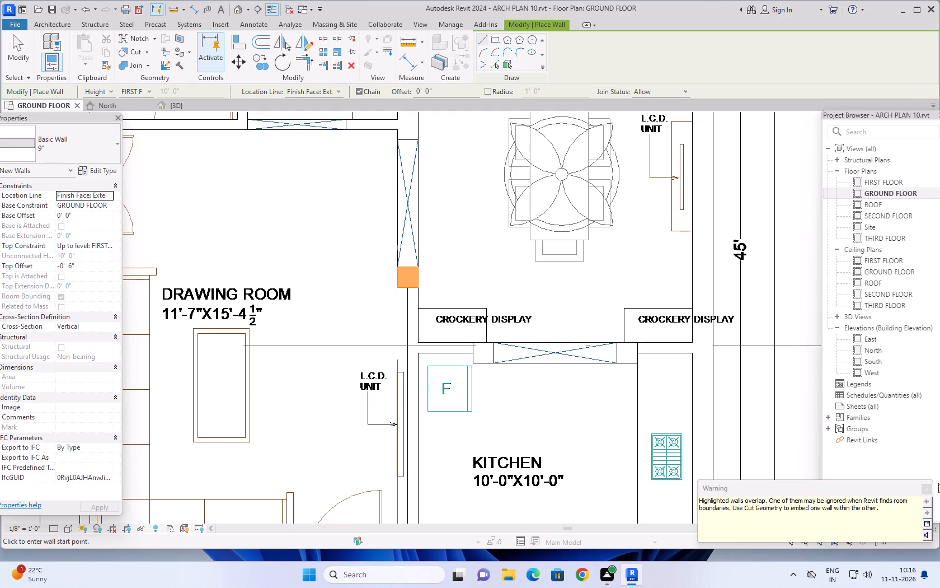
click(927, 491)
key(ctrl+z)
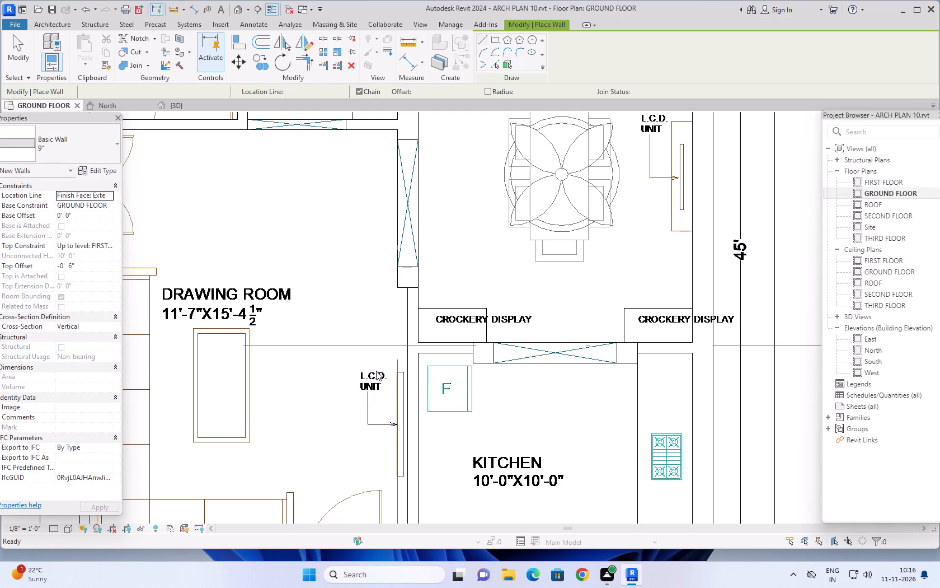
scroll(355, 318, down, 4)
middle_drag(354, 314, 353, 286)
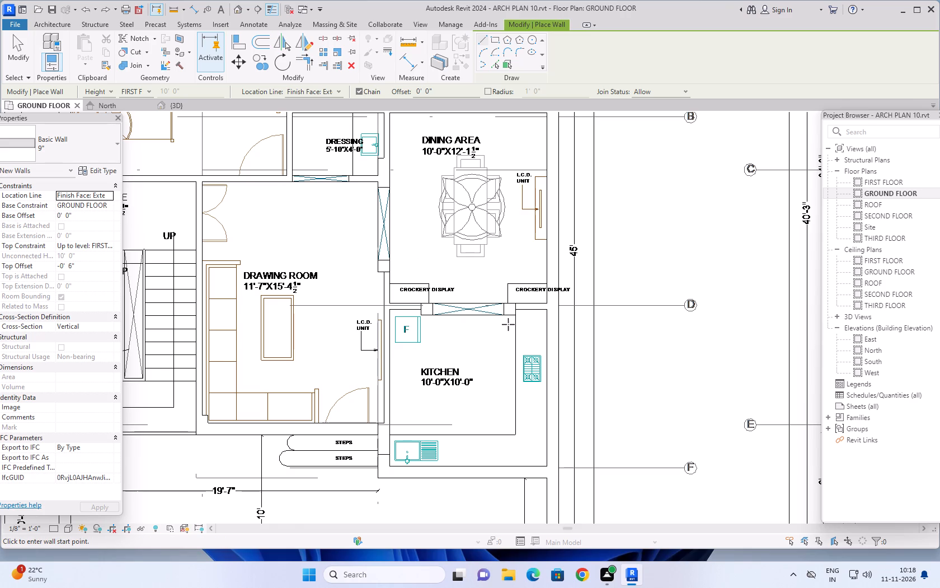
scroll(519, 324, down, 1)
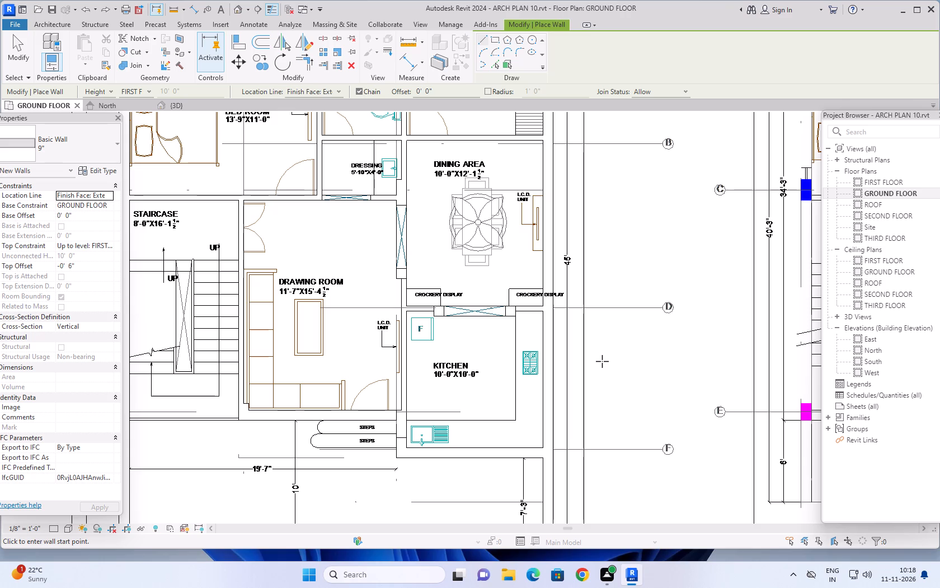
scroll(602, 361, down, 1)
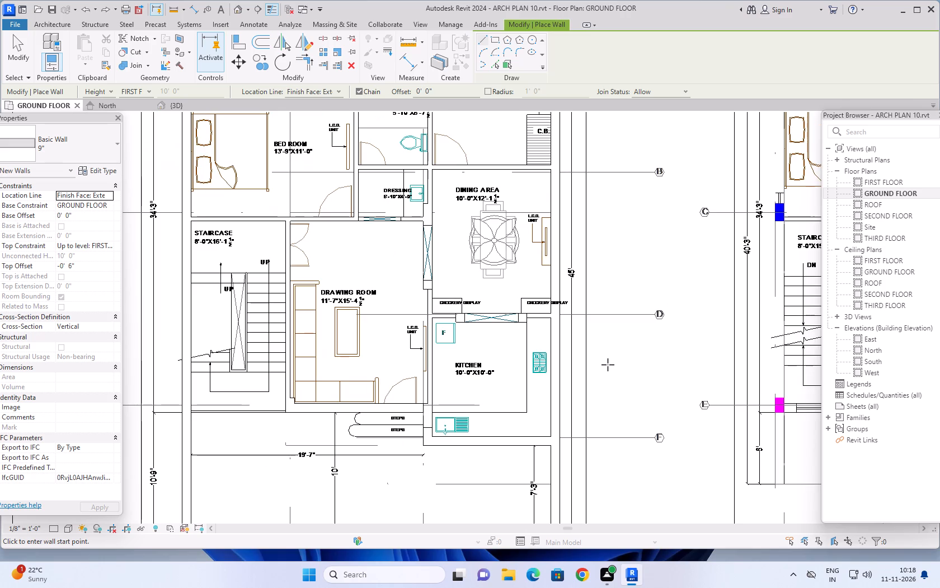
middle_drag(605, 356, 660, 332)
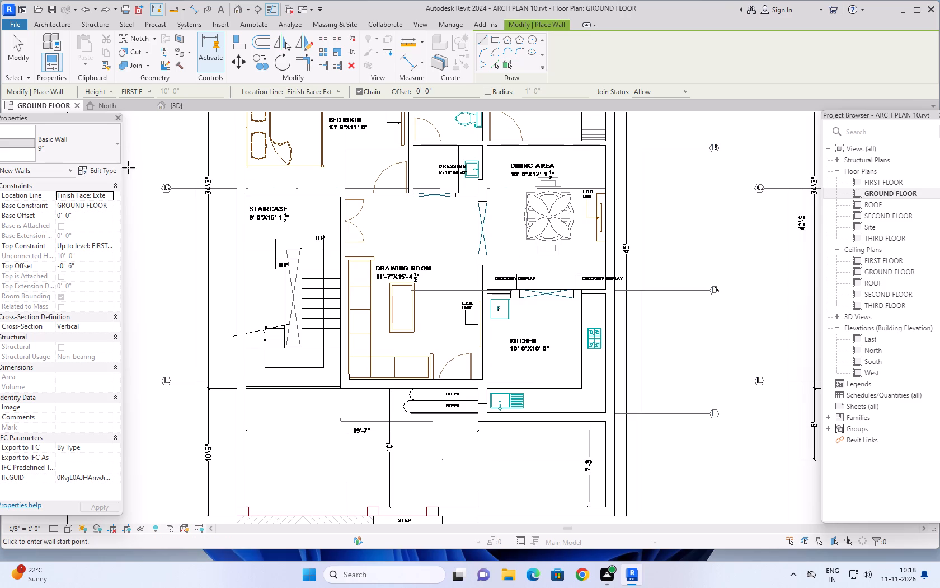
Leave the Wall tool and examine the drawing room, dining and kitchen walls in 3D from several sides against the CAD plan for gaps.
click(177, 106)
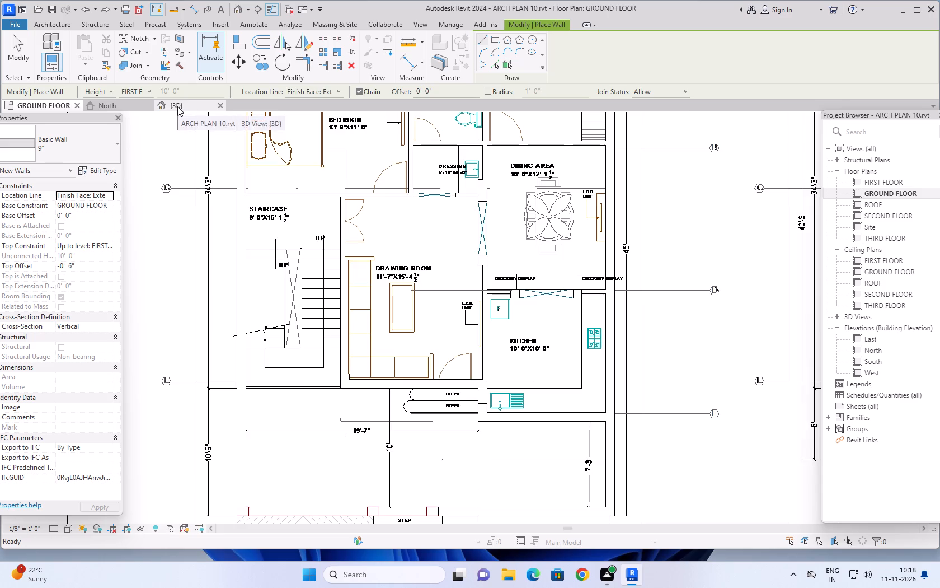
scroll(500, 327, down, 1)
scroll(568, 309, up, 1)
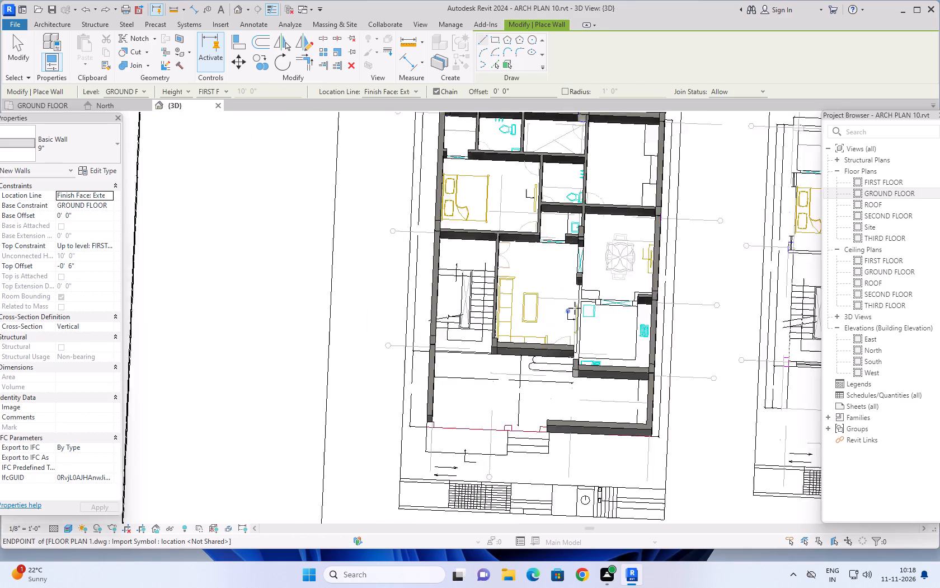
key(Escape)
key(Escape)
scroll(601, 258, up, 5)
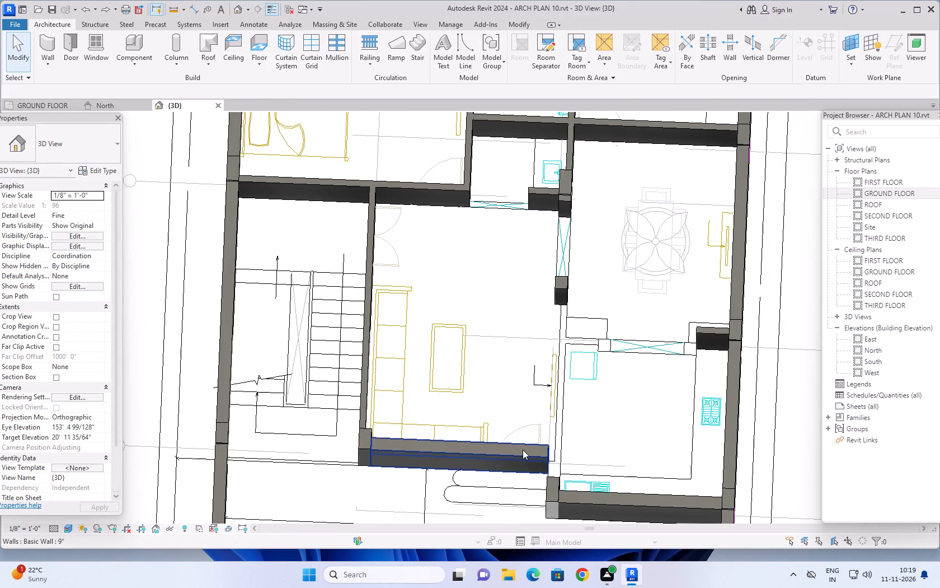
shift+middle_drag(505, 488, 532, 459)
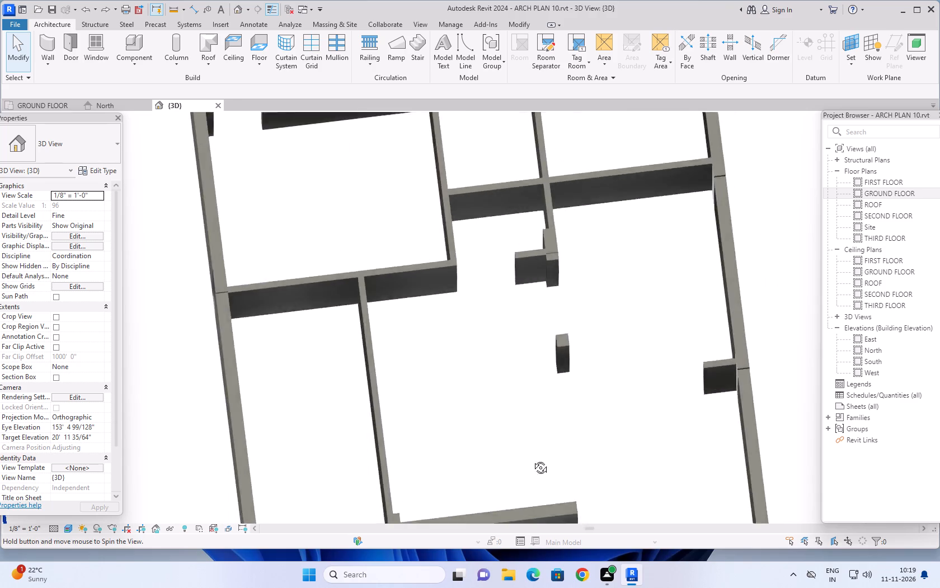
shift+middle_drag(532, 459, 547, 435)
scroll(547, 435, up, 1)
scroll(547, 437, down, 4)
middle_drag(540, 441, 485, 256)
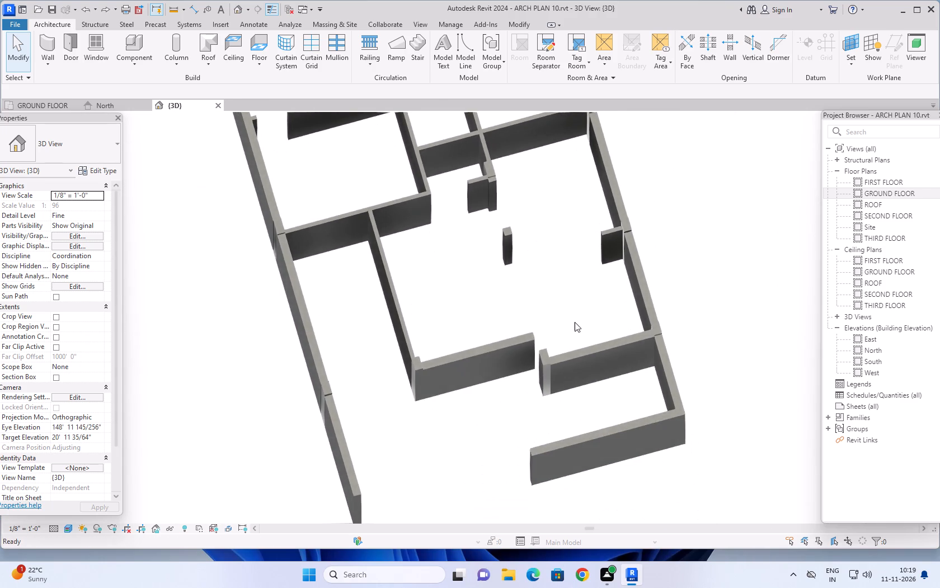
shift+middle_drag(576, 330, 419, 352)
middle_drag(614, 323, 556, 459)
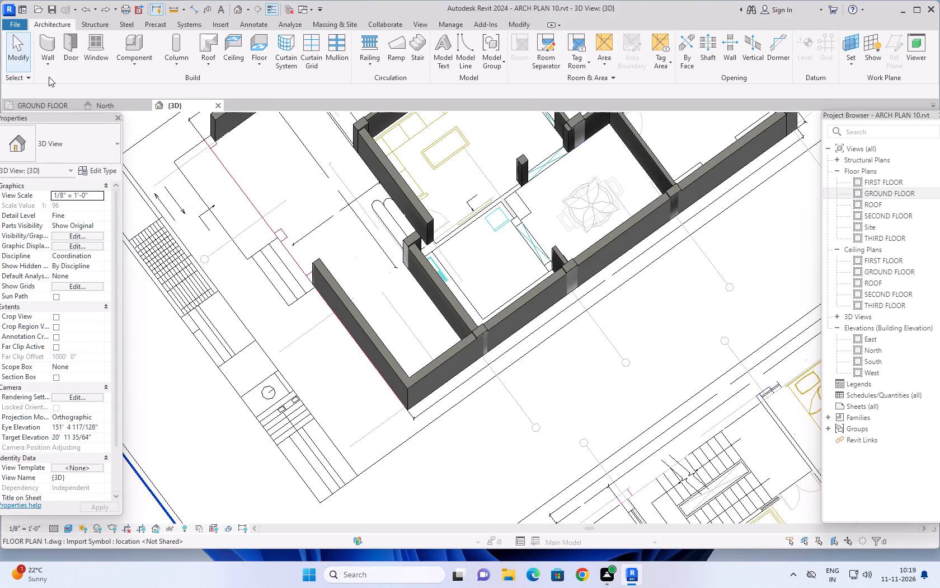
Return to the ground floor plan and examine the kitchen–drawing room wall line and its corner beside the steps.
click(31, 107)
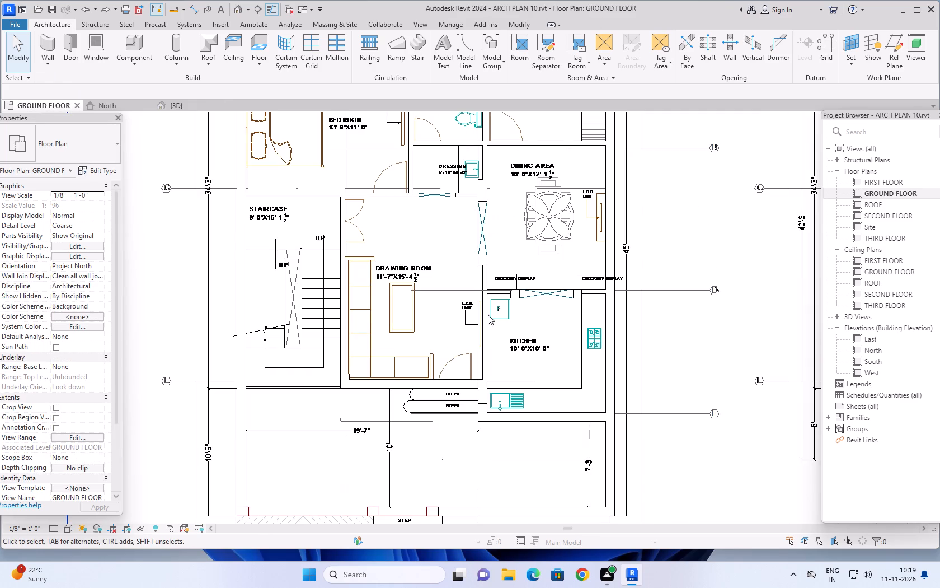
scroll(482, 393, up, 4)
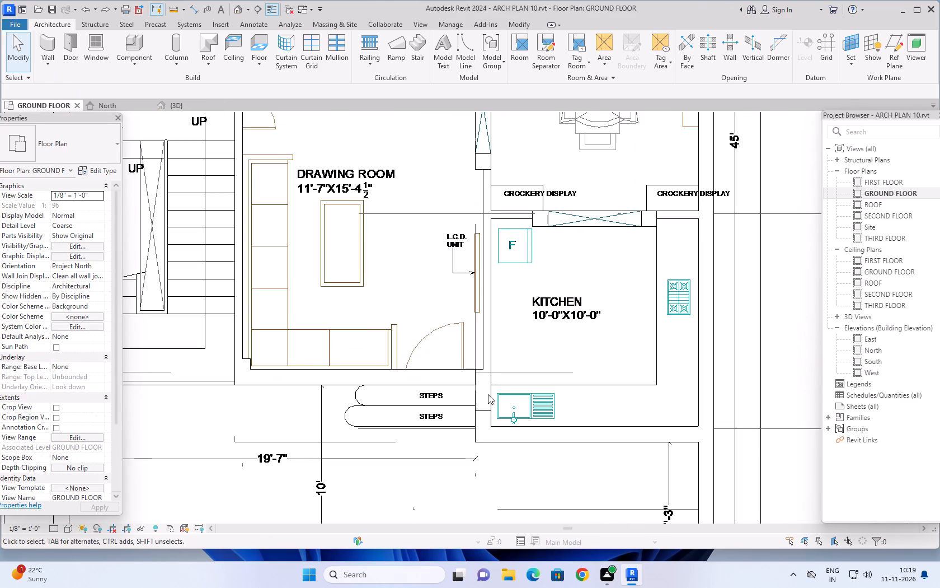
scroll(485, 366, up, 5)
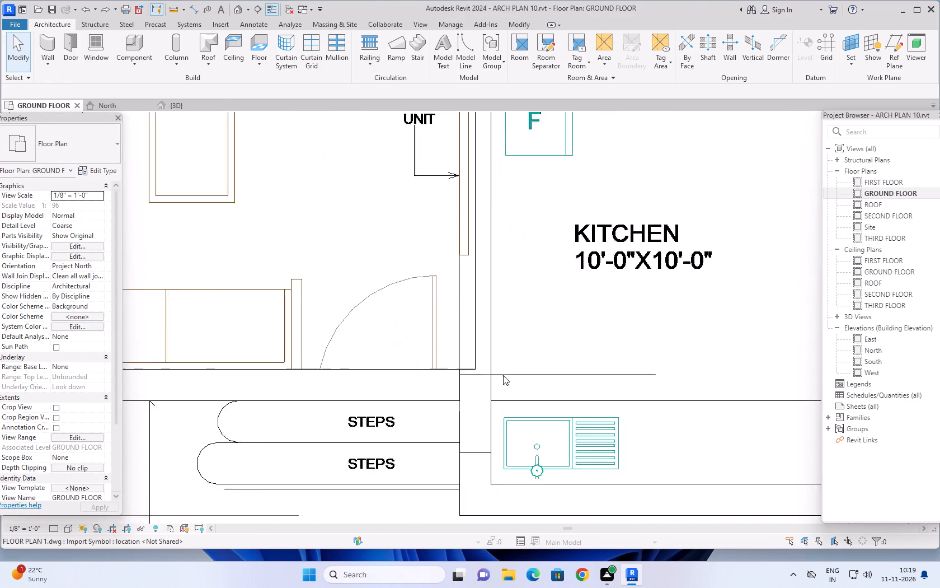
scroll(503, 375, up, 1)
scroll(504, 374, down, 10)
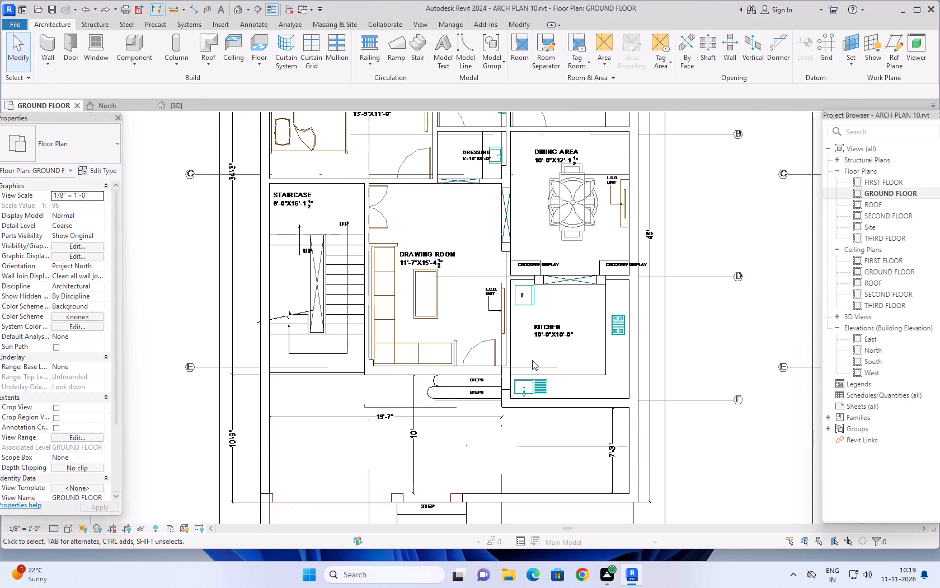
Examine the ground floor plan from the full CAD sheet back to the drawing room and kitchen for walls still missing.
scroll(533, 360, down, 1)
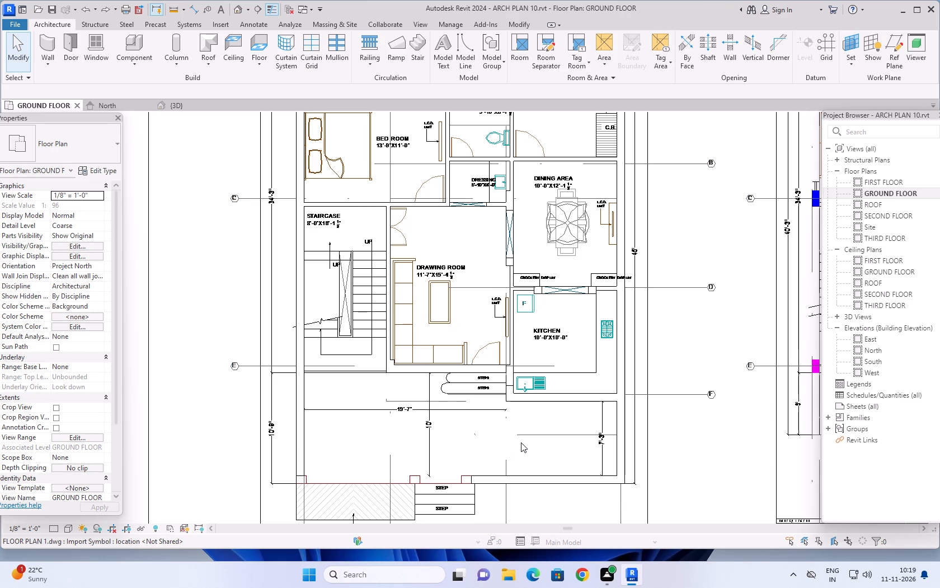
scroll(541, 449, down, 4)
middle_drag(623, 451, 615, 399)
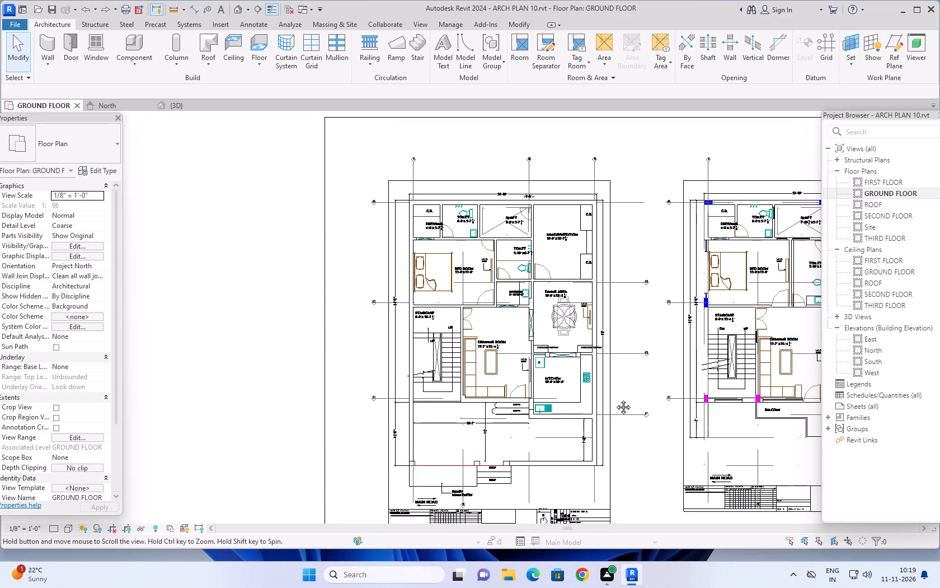
middle_drag(615, 399, 615, 390)
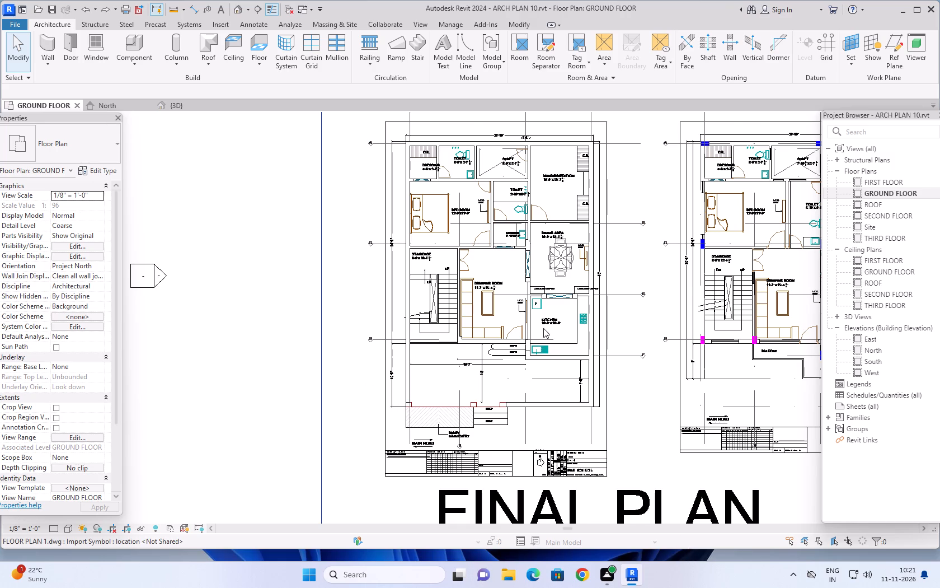
scroll(543, 328, up, 1)
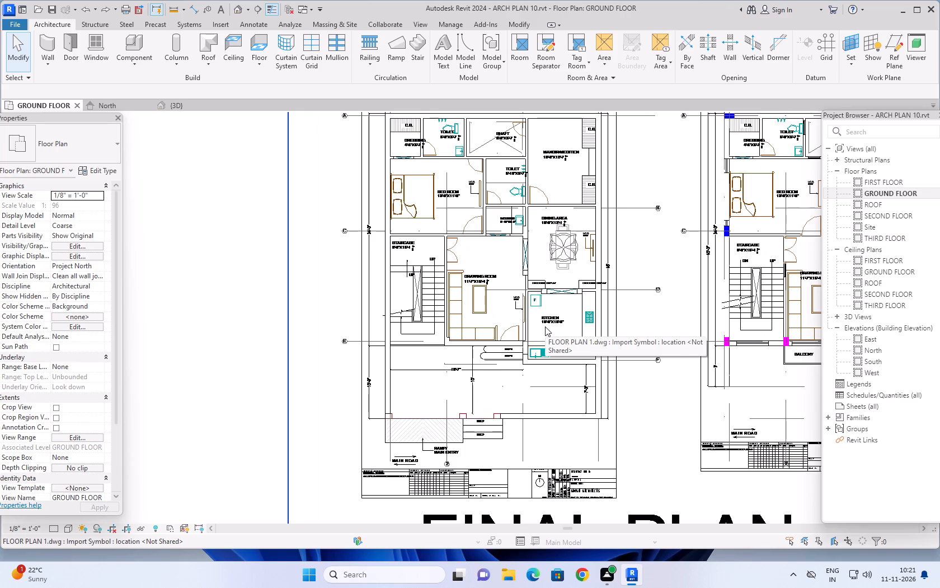
scroll(501, 257, up, 5)
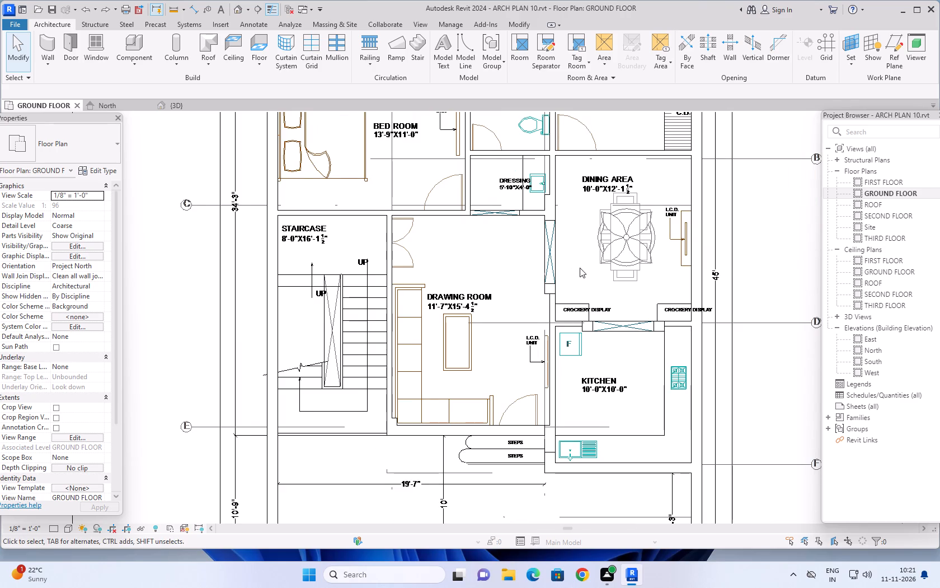
middle_drag(580, 268, 547, 189)
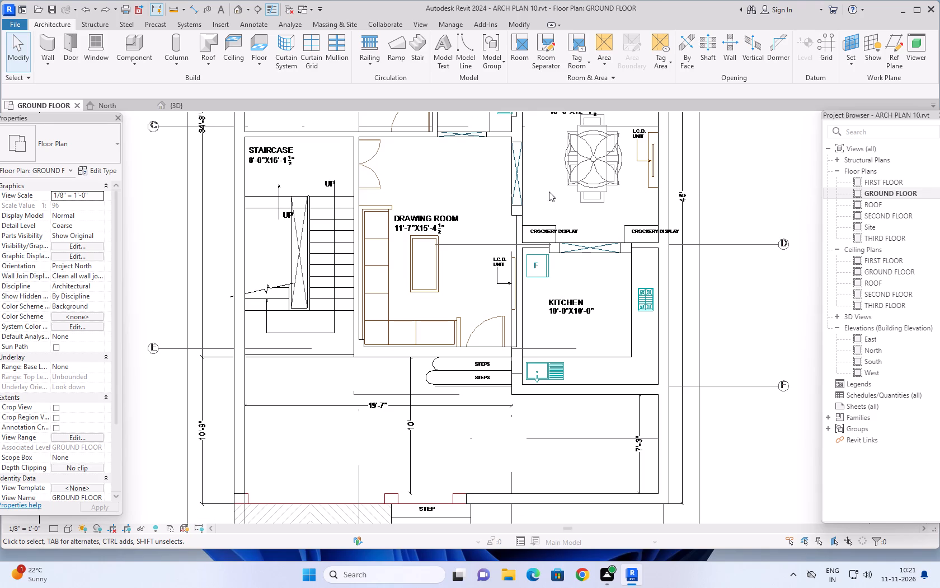
scroll(549, 193, up, 1)
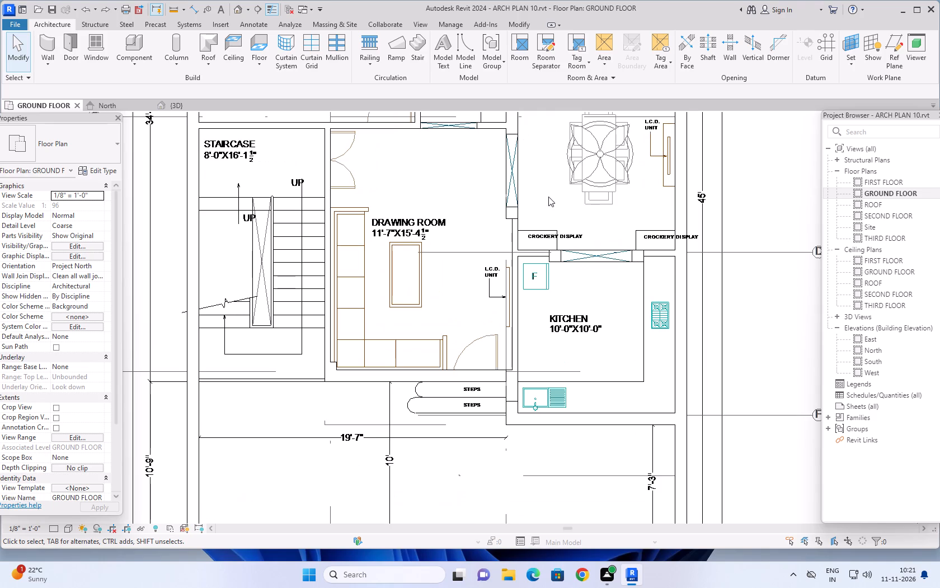
Draw a 4.5" wall about 9'-7 1/2" long between drawing room and kitchen, from the dining opening pier to the drawing room's bottom wall line.
scroll(548, 198, down, 2)
middle_drag(551, 199, 537, 205)
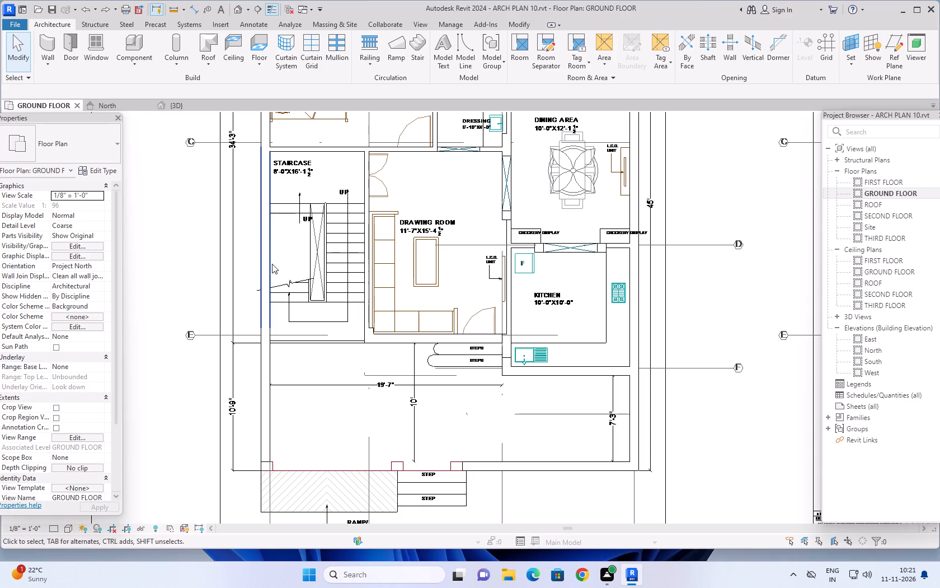
click(48, 42)
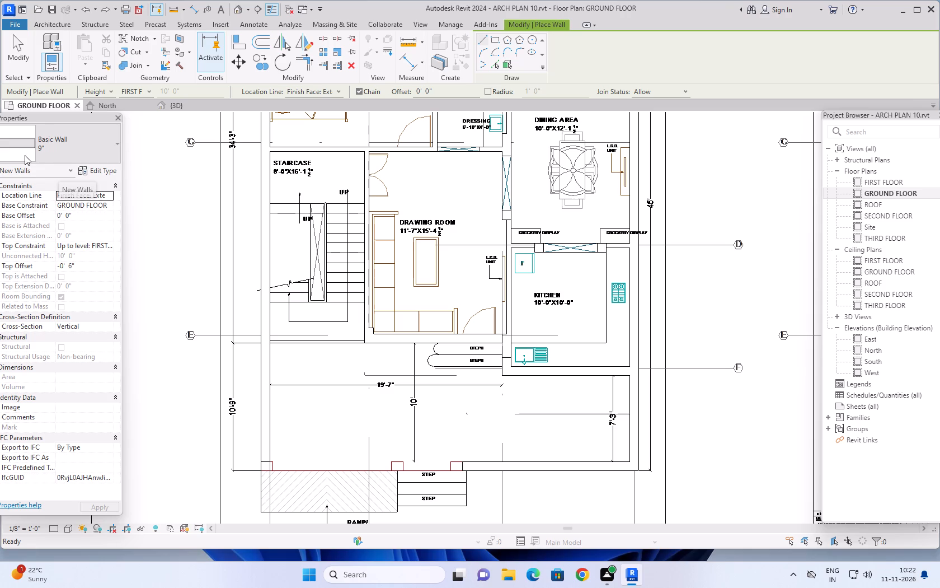
click(94, 141)
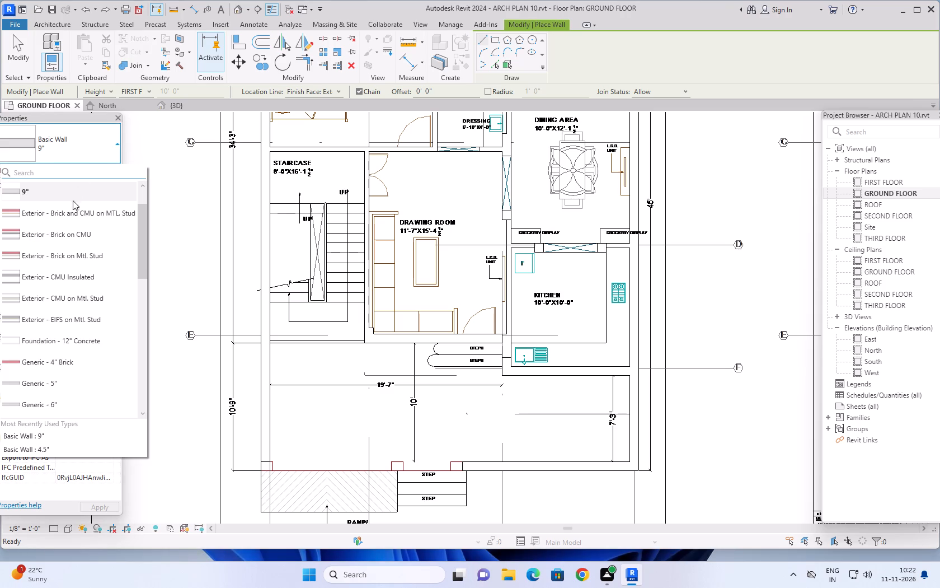
scroll(70, 207, up, 5)
click(69, 207)
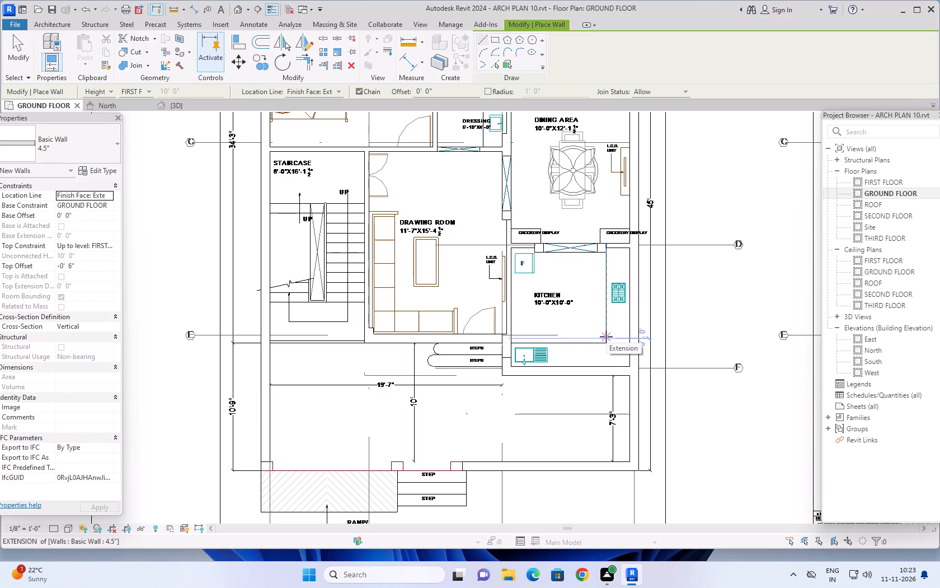
scroll(500, 255, up, 4)
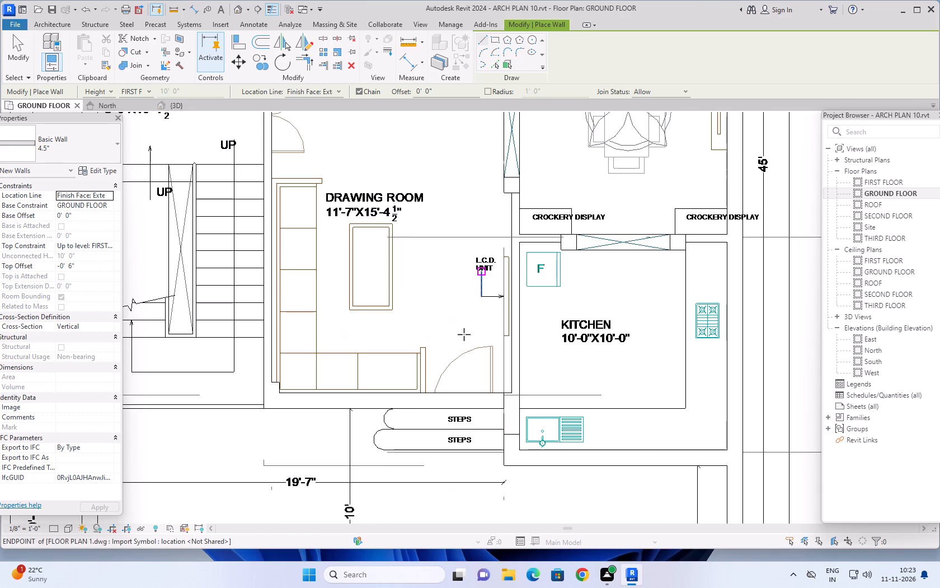
scroll(548, 307, down, 4)
scroll(516, 280, up, 4)
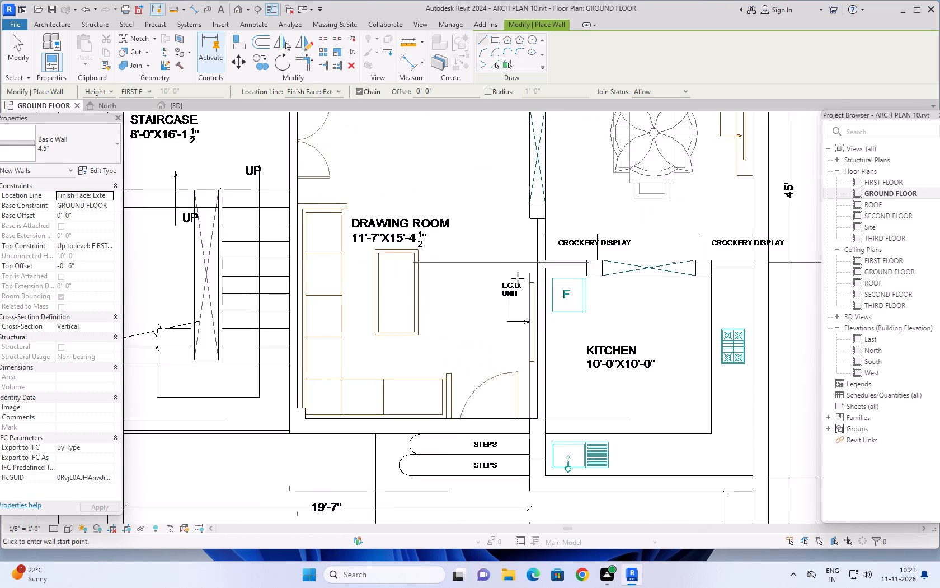
scroll(518, 278, up, 3)
click(548, 187)
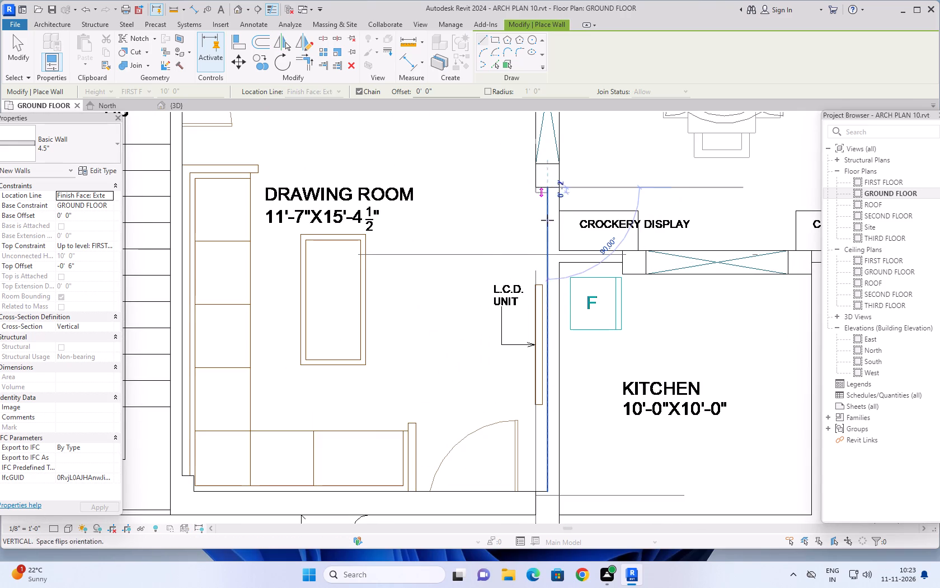
key(space)
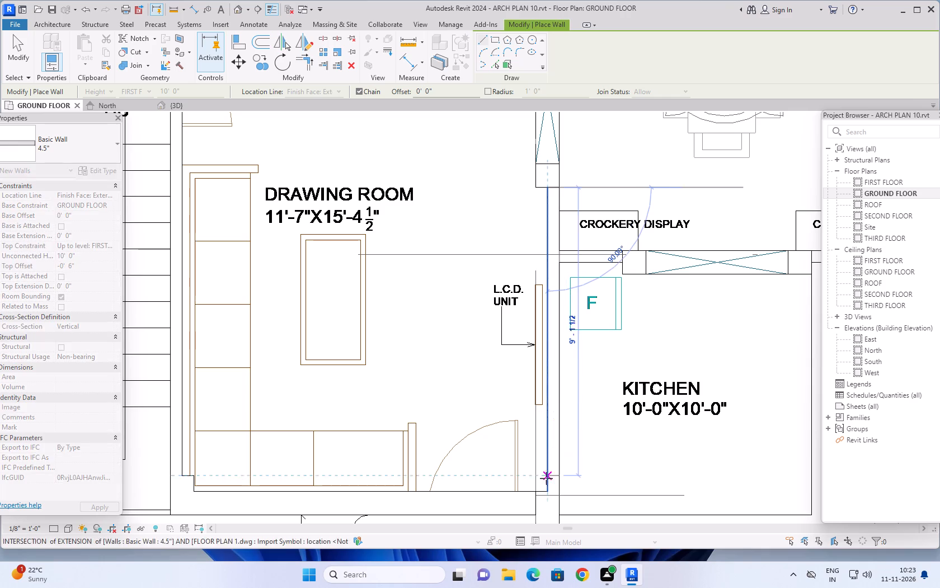
click(547, 491)
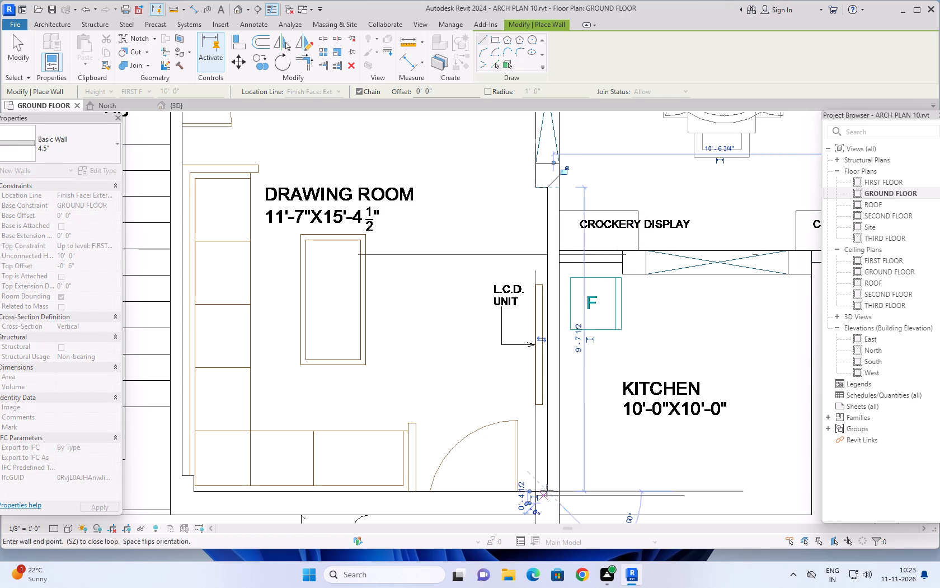
key(Escape)
Examine the drawing room–kitchen wall junction beside the steps and the surrounding kitchen walls against the CAD plan.
scroll(402, 397, down, 4)
middle_drag(412, 394, 409, 333)
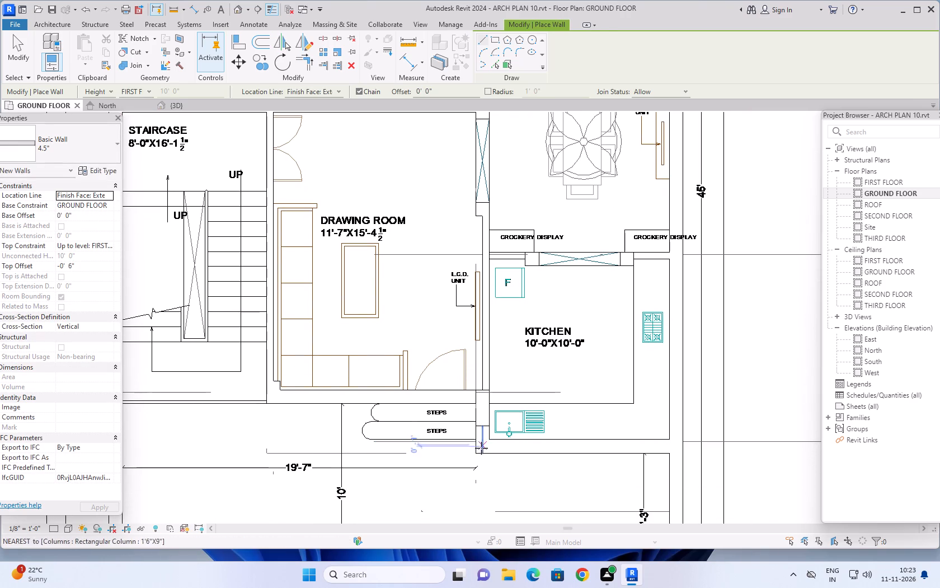
scroll(489, 457, up, 4)
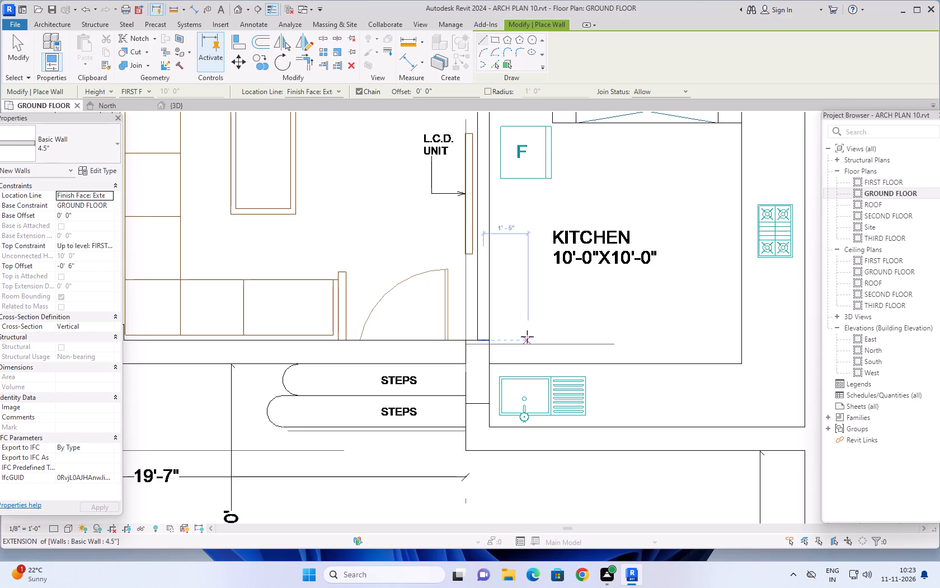
scroll(539, 325, down, 3)
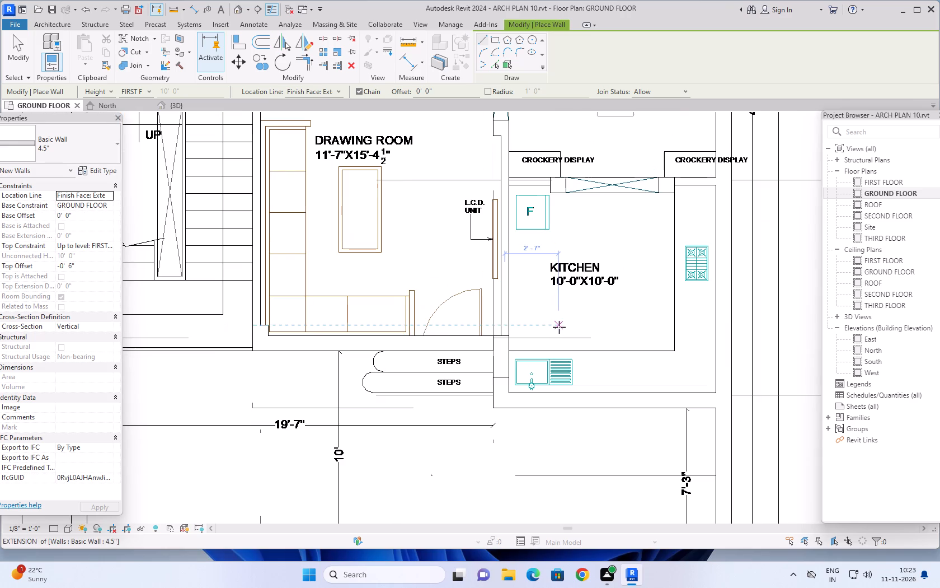
middle_drag(549, 321, 530, 313)
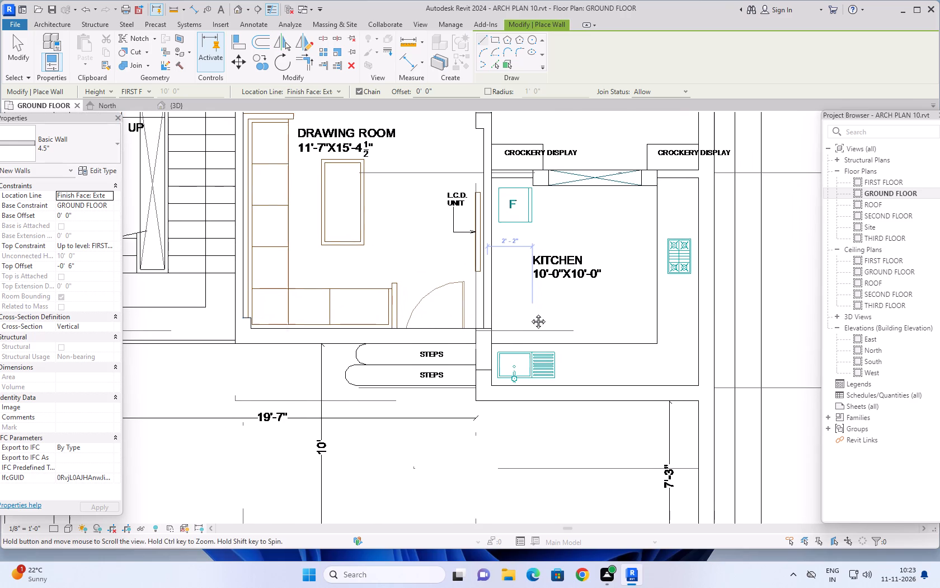
middle_drag(530, 313, 529, 313)
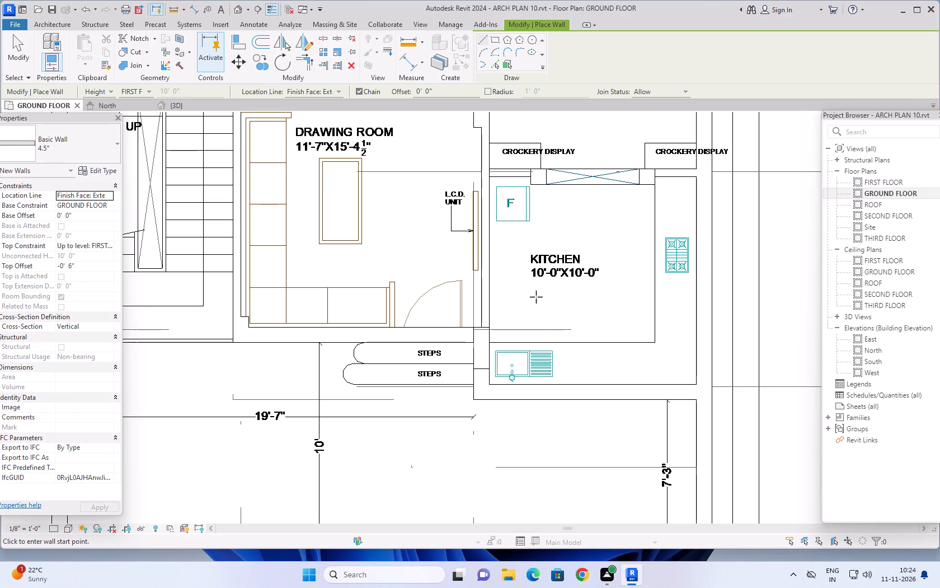
scroll(526, 290, down, 3)
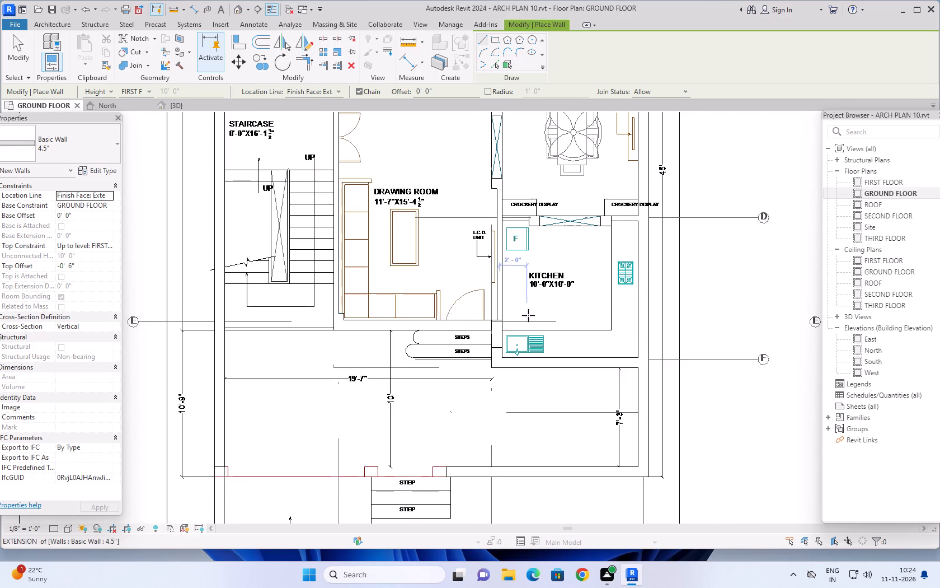
scroll(492, 332, up, 10)
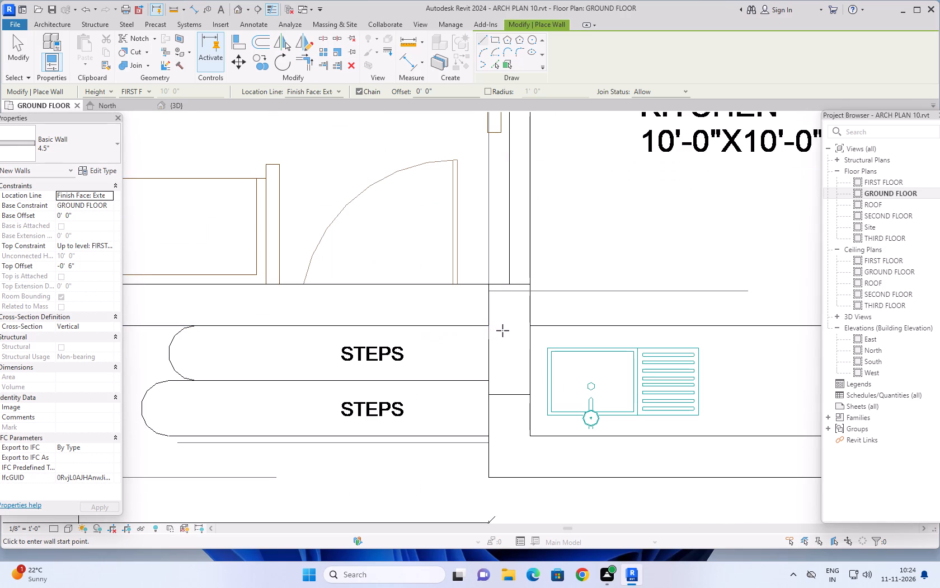
scroll(502, 330, down, 7)
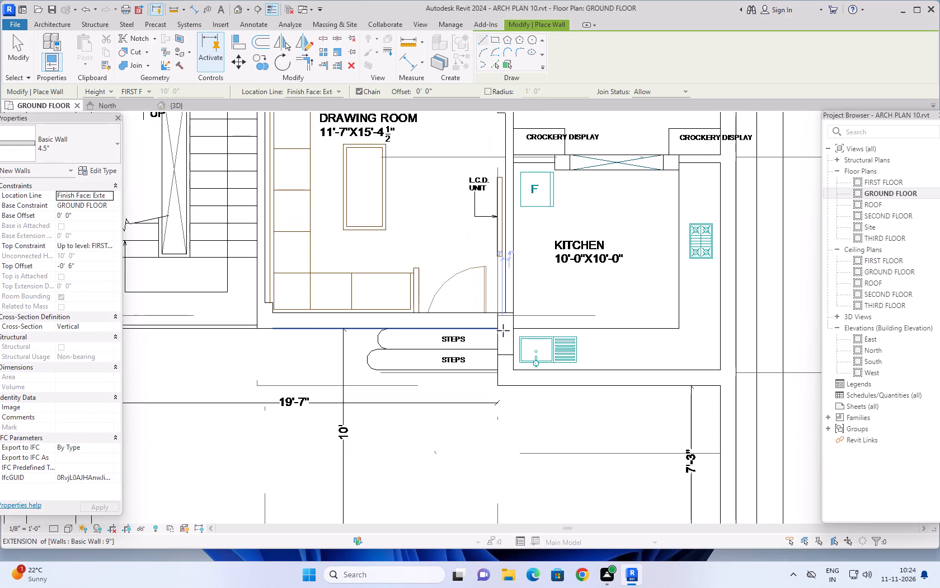
scroll(553, 291, down, 5)
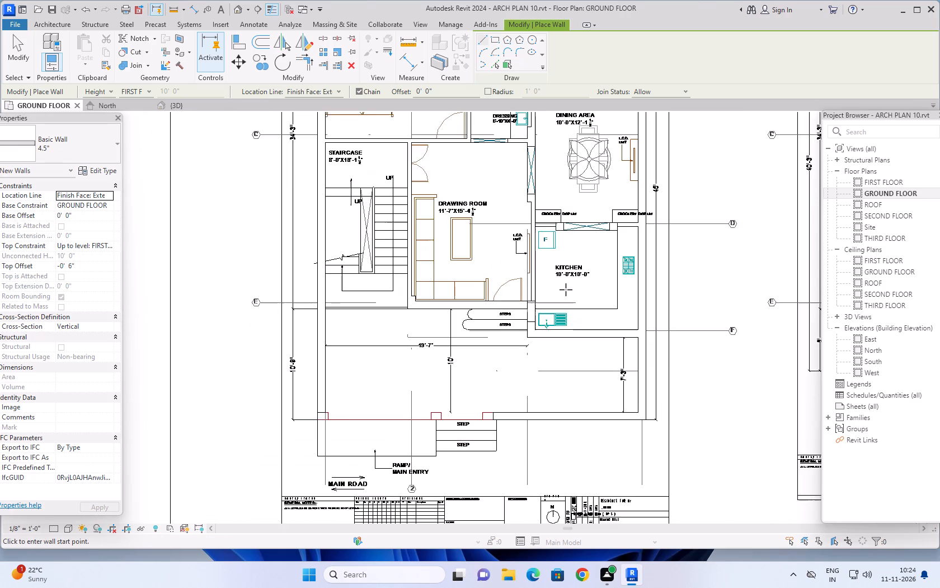
middle_drag(549, 288, 482, 274)
scroll(482, 284, up, 6)
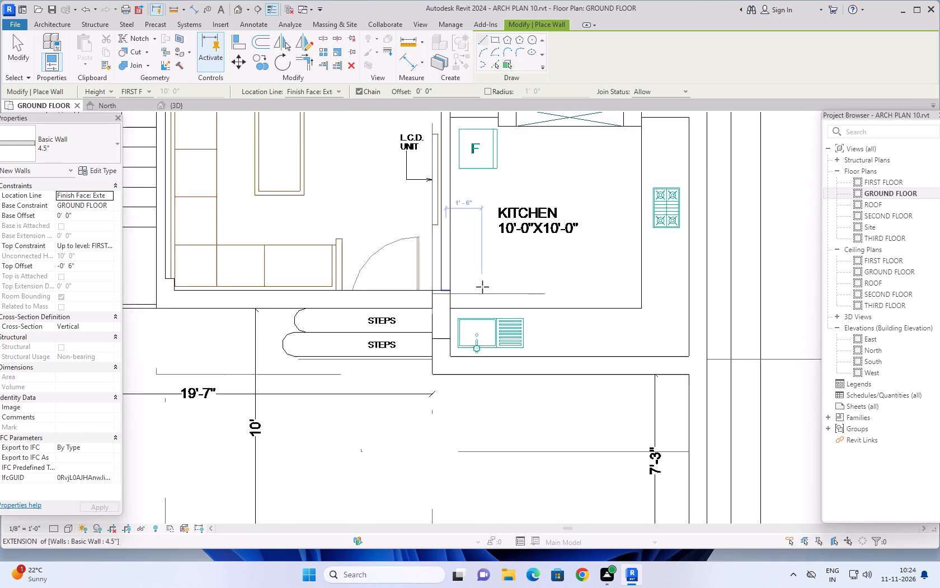
scroll(482, 287, up, 2)
scroll(499, 284, down, 6)
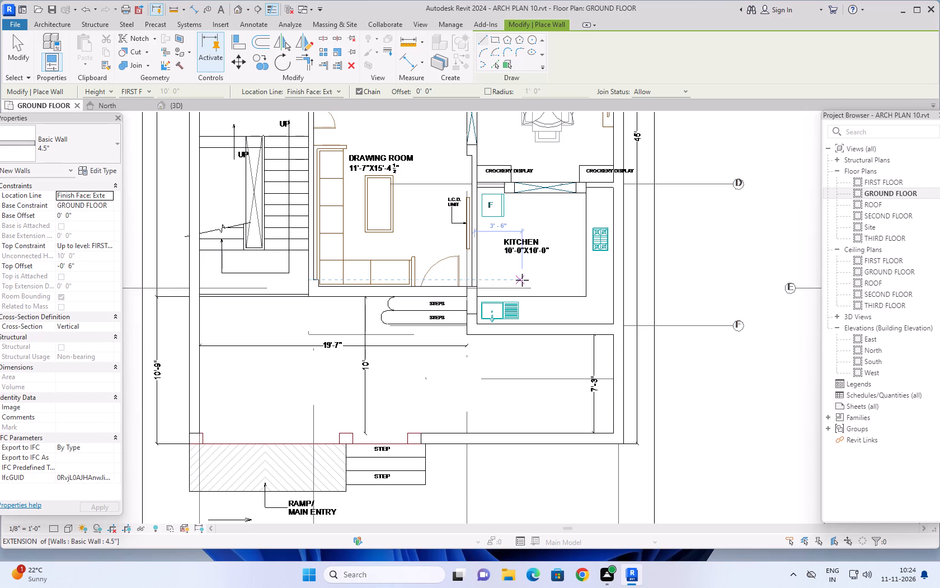
Examine the front part of the ground floor plan, from the kitchen and steps to the ramp and main entry, for missing walls.
scroll(529, 281, down, 2)
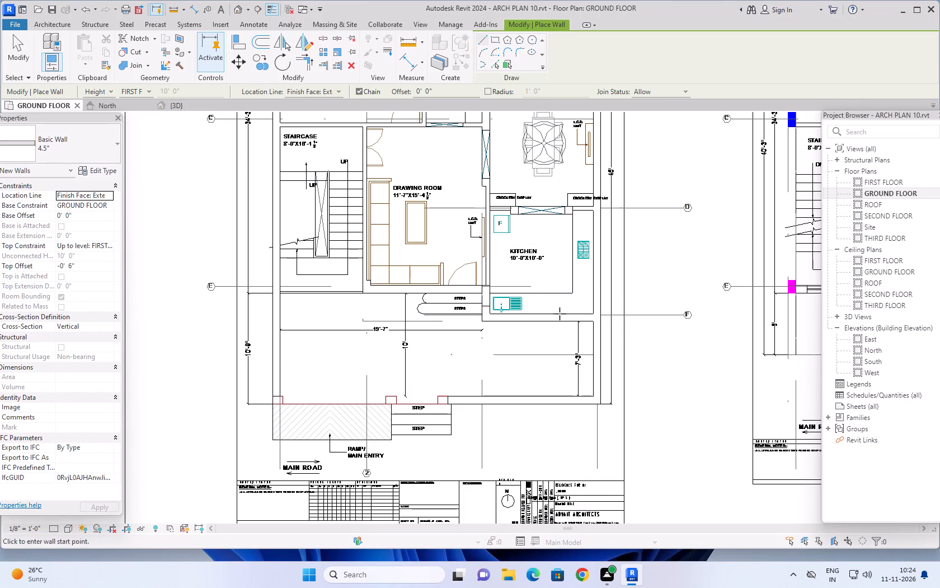
scroll(670, 357, down, 2)
middle_drag(680, 376, 692, 358)
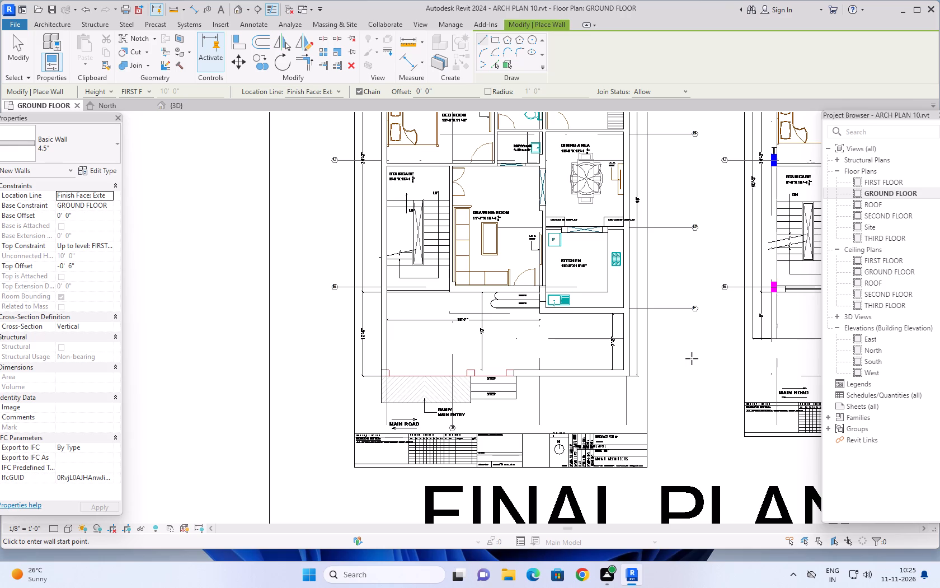
scroll(577, 339, down, 1)
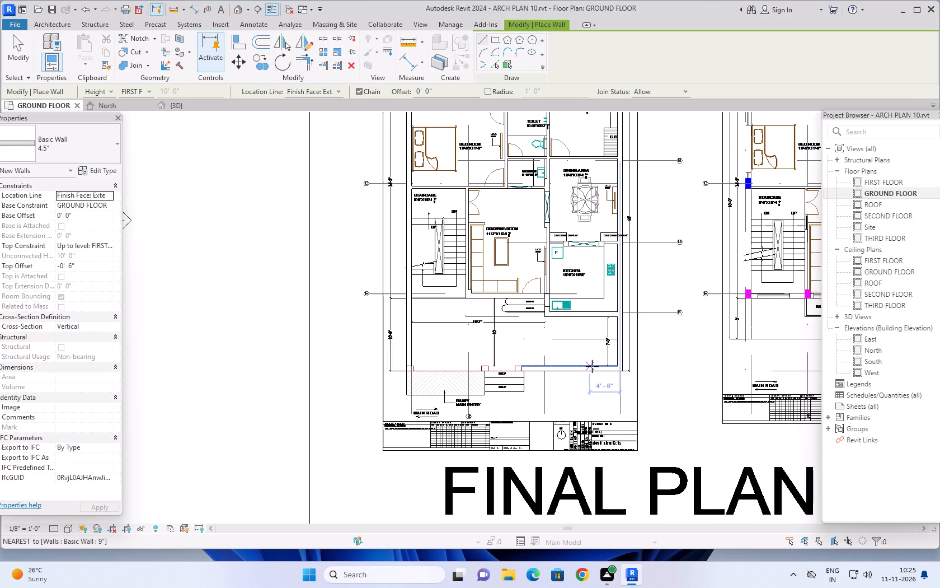
scroll(561, 361, down, 1)
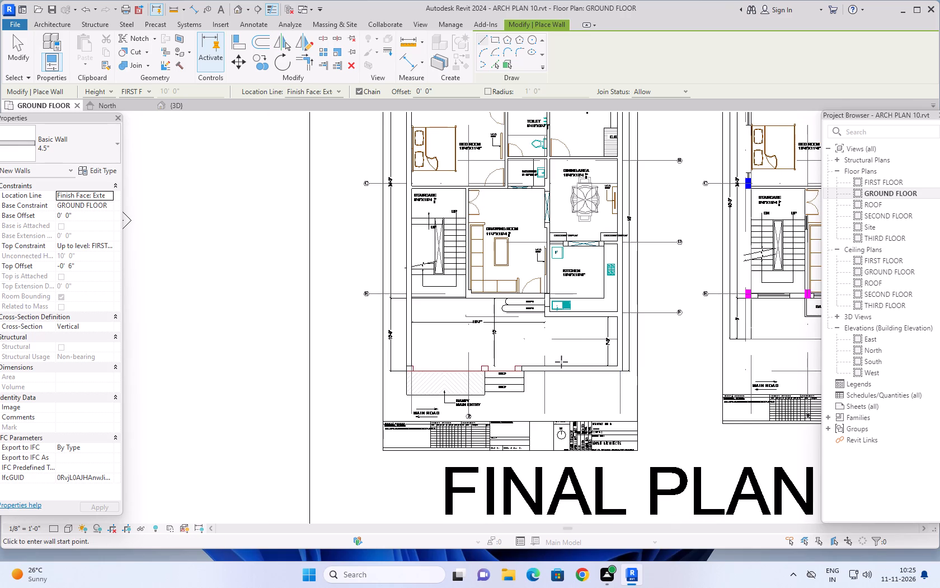
middle_drag(664, 362, 670, 332)
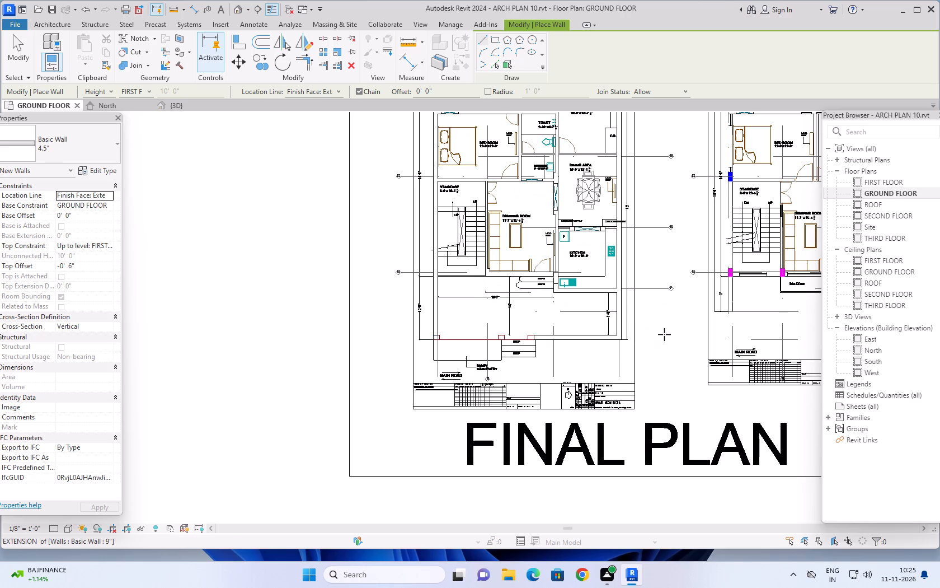
scroll(653, 329, up, 1)
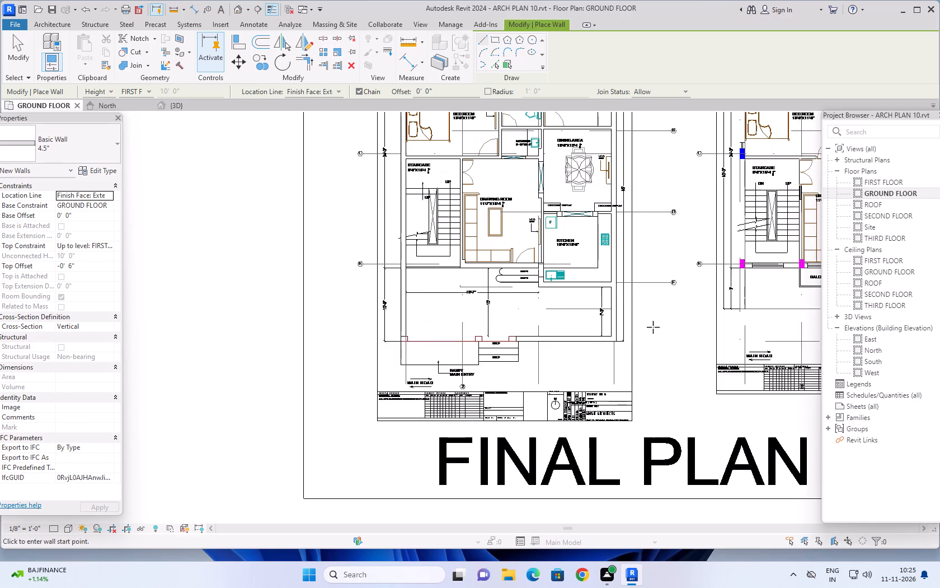
scroll(653, 327, up, 2)
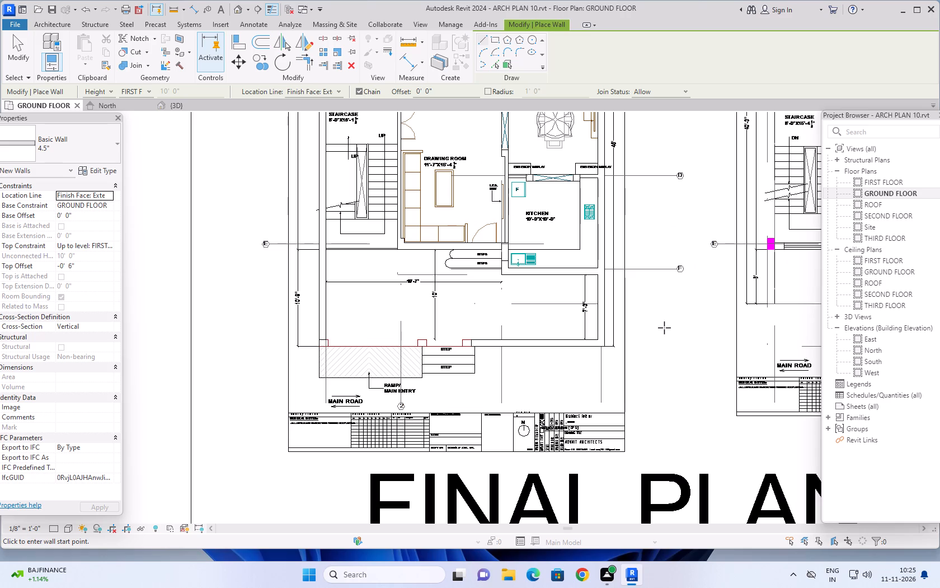
scroll(657, 323, down, 1)
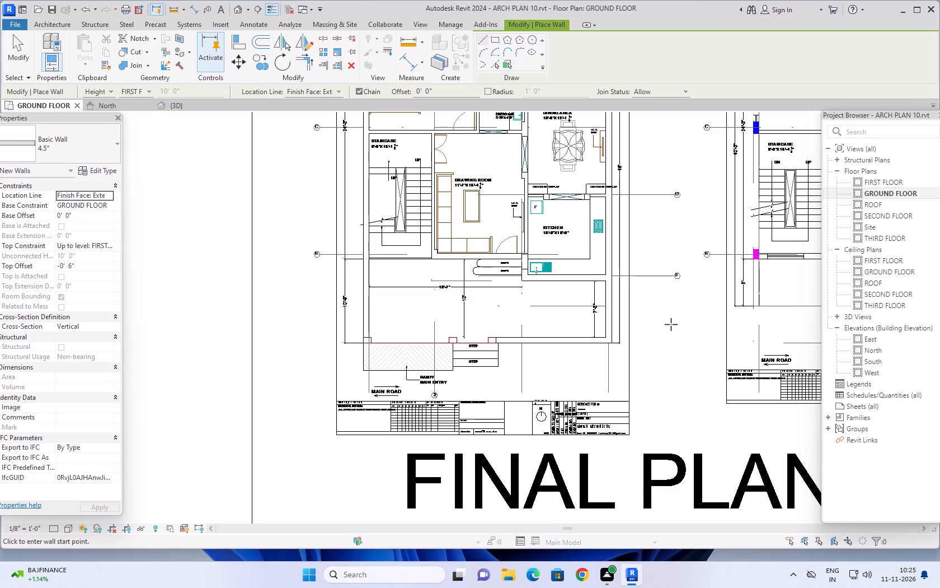
scroll(671, 322, down, 1)
scroll(460, 272, up, 3)
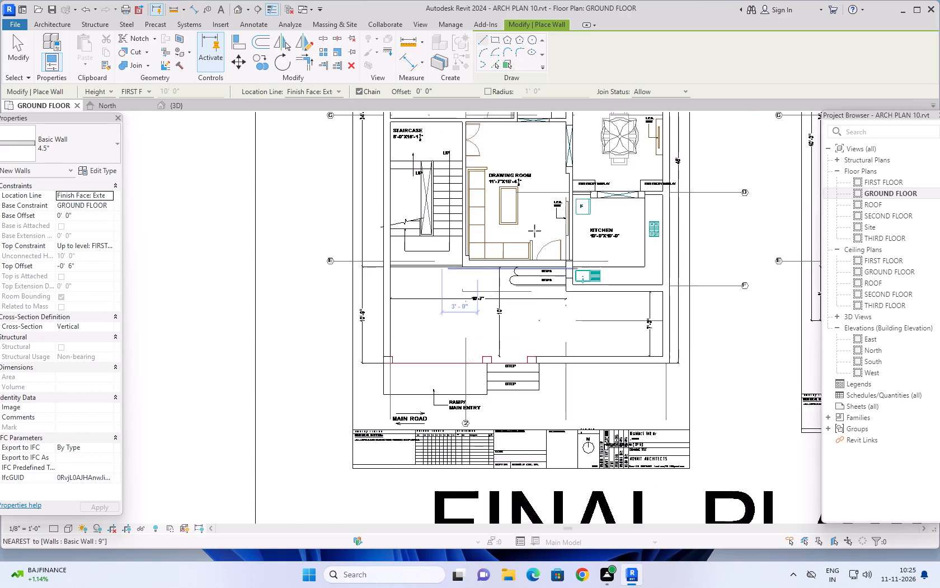
scroll(534, 231, up, 2)
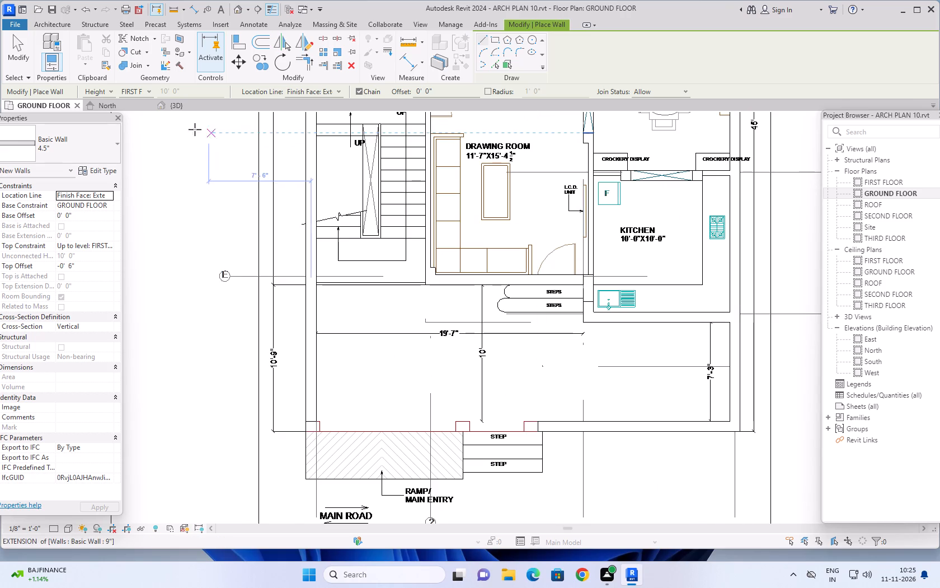
Draw a 9" wall about 2' long beside the steps, from the drawing room's bottom wall end to the column at the kitchen corner.
click(91, 144)
click(77, 221)
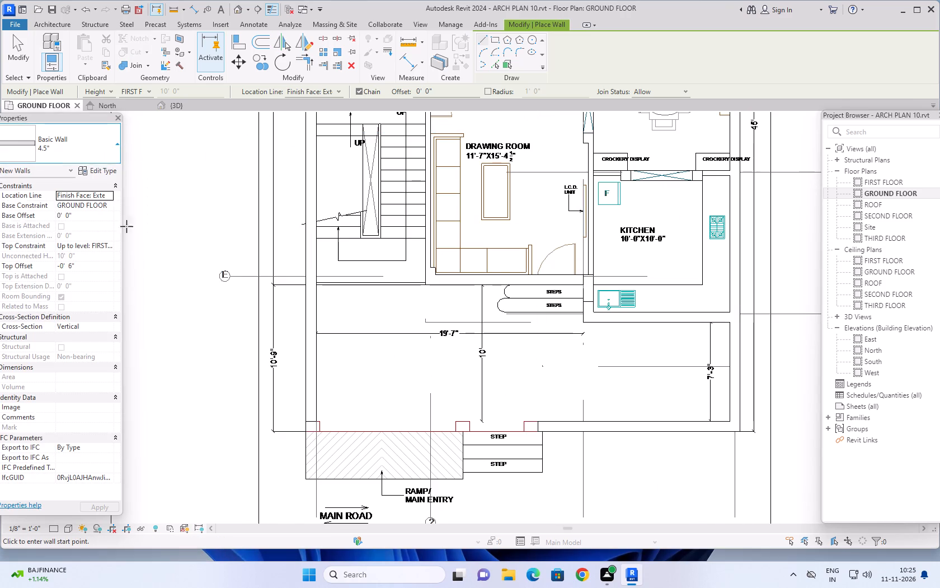
scroll(624, 293, up, 3)
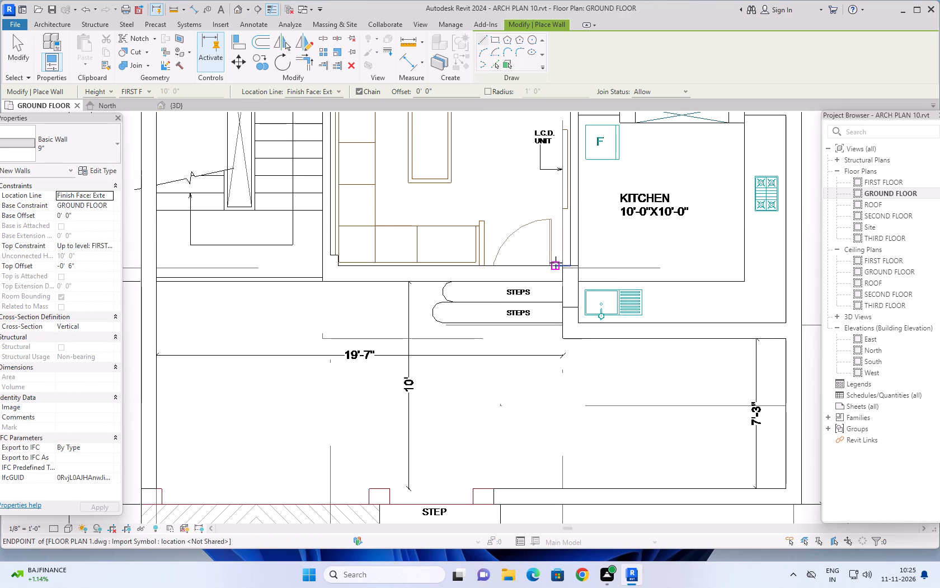
scroll(566, 277, up, 5)
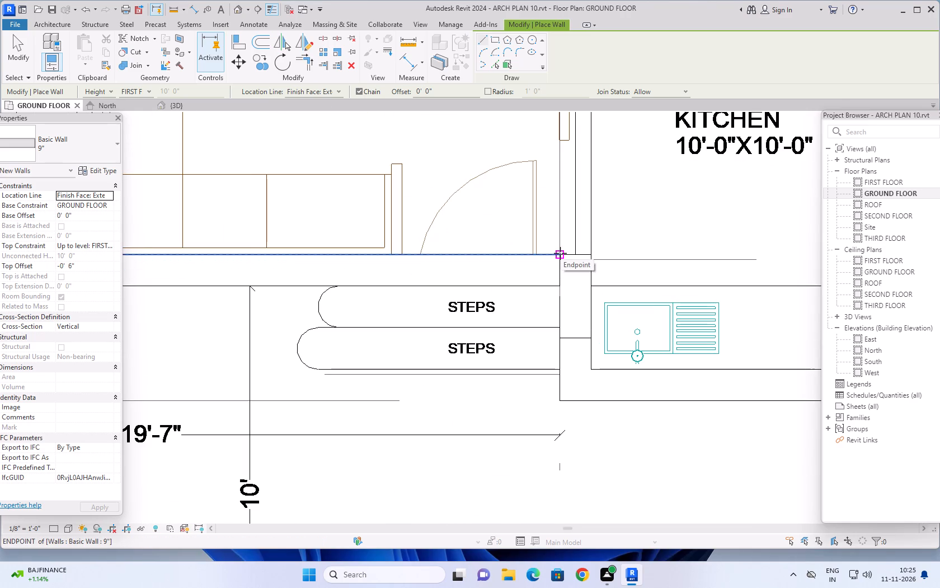
click(175, 103)
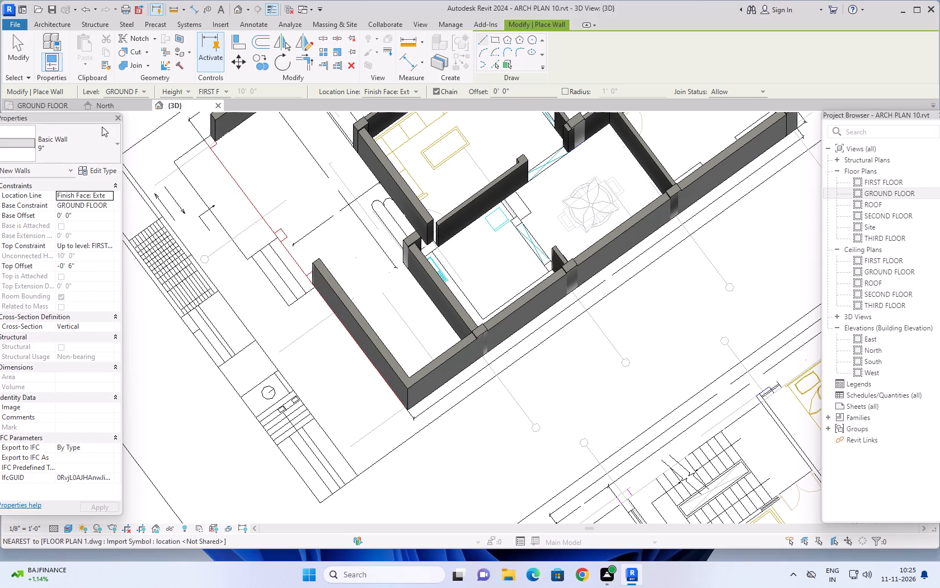
click(45, 104)
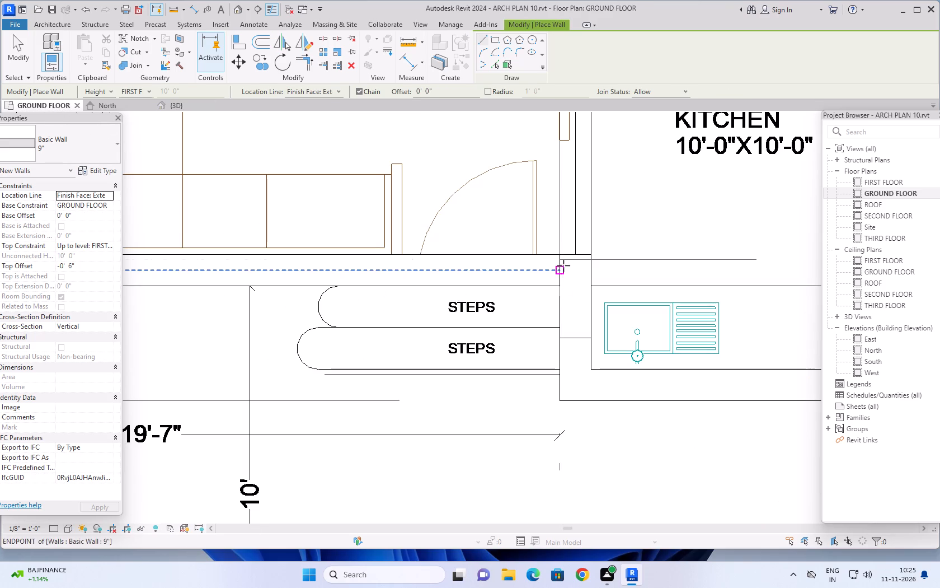
click(558, 255)
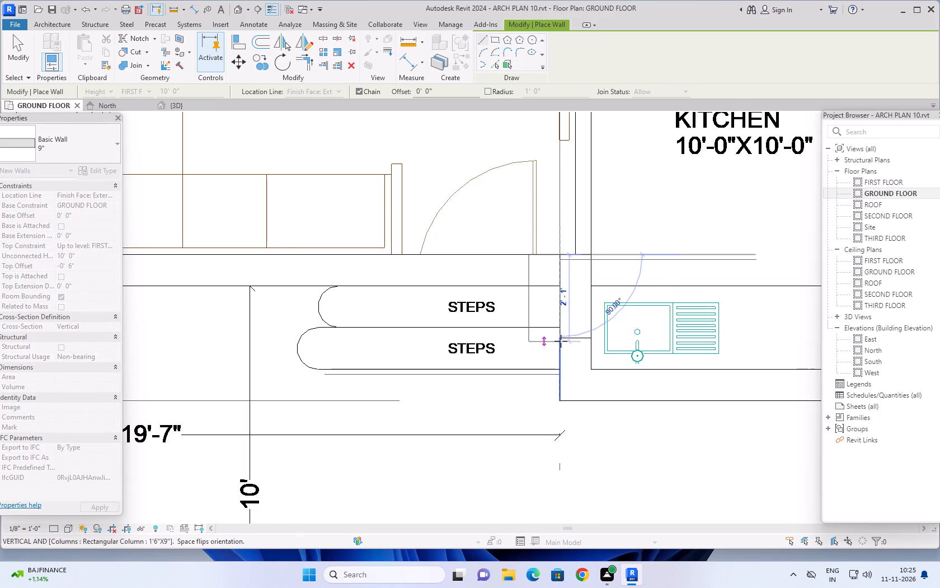
key(space)
click(561, 338)
key(Escape)
Leave the Wall tool and examine the ground floor plan, from the full layout to the kitchen and front area, for missing walls.
scroll(542, 385, down, 5)
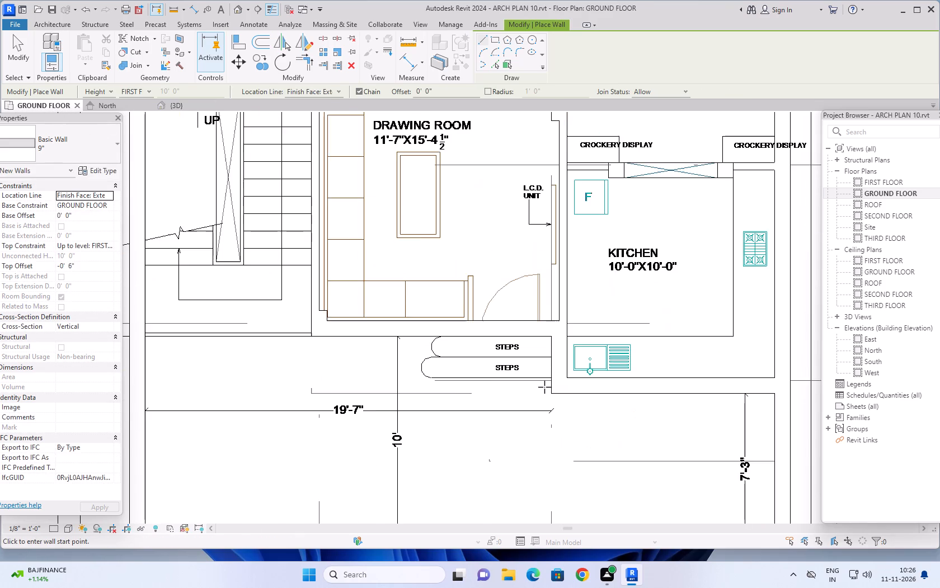
scroll(548, 388, down, 4)
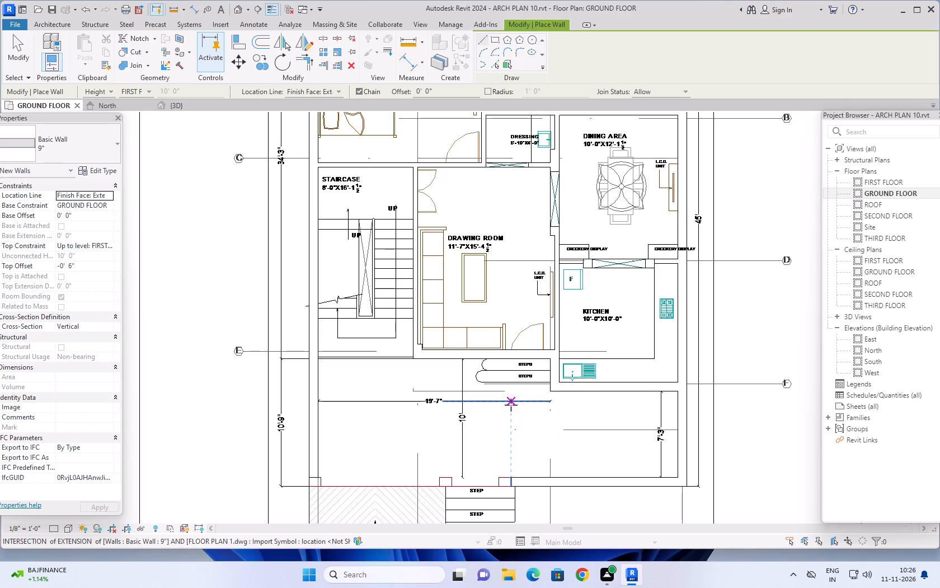
scroll(542, 413, down, 1)
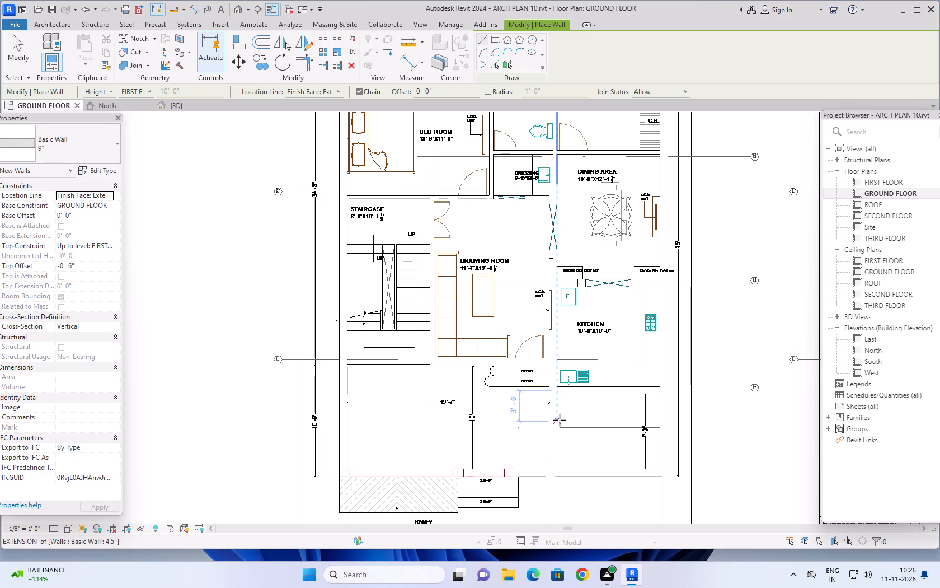
scroll(507, 402, down, 2)
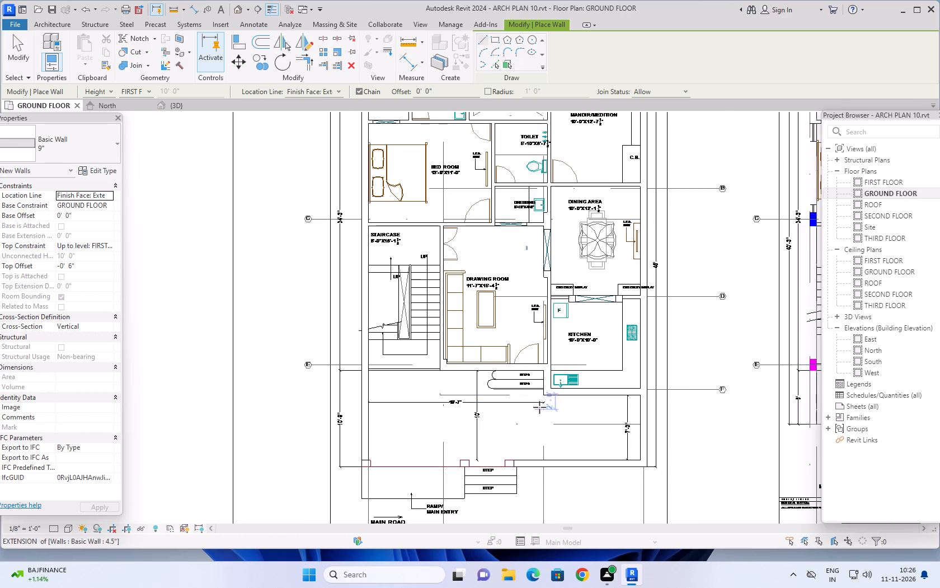
scroll(542, 432, down, 2)
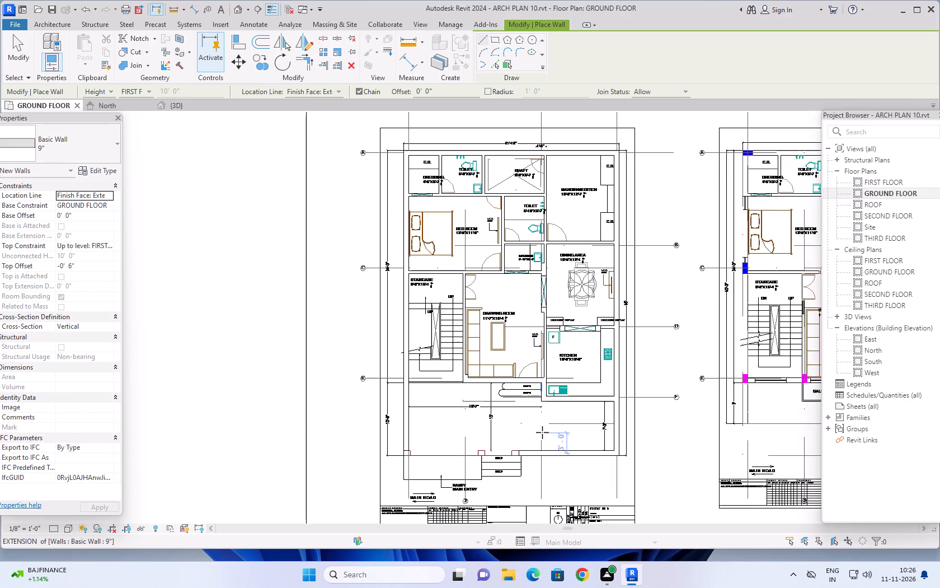
middle_drag(535, 431, 532, 399)
key(Escape)
key(Escape)
key(Escape)
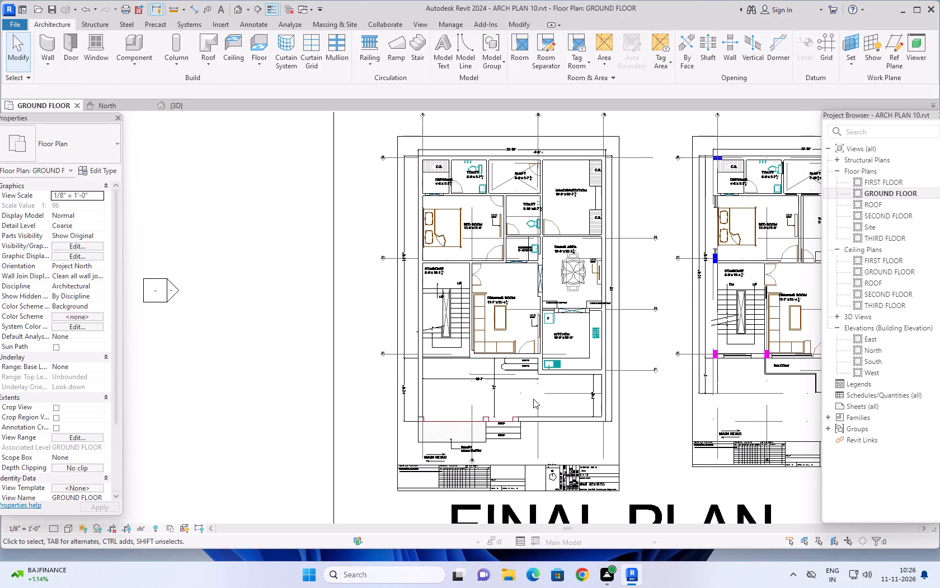
key(Escape)
key(Escape)
scroll(539, 399, up, 8)
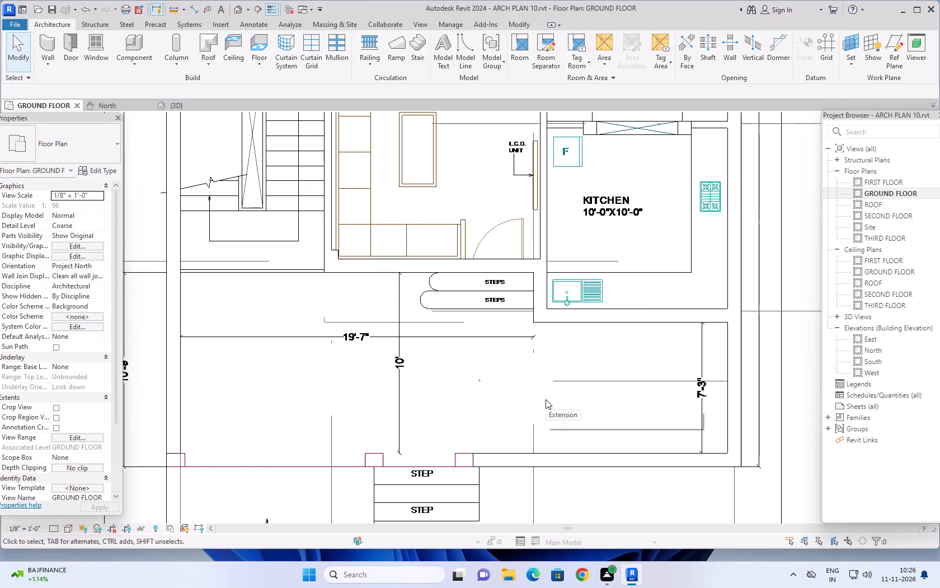
key(Escape)
key(Escape)
key(Escape)
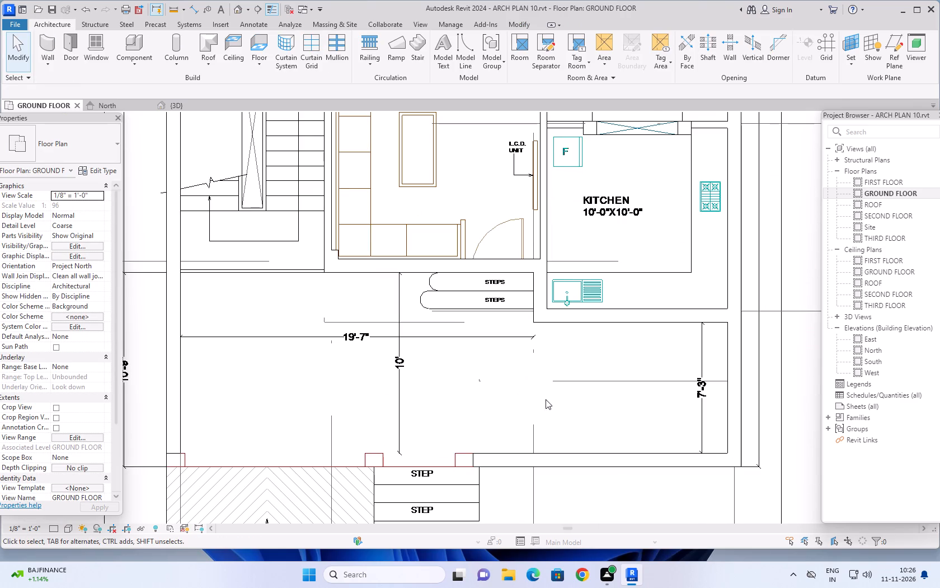
key(Escape)
key(Escape)
key(Escape)
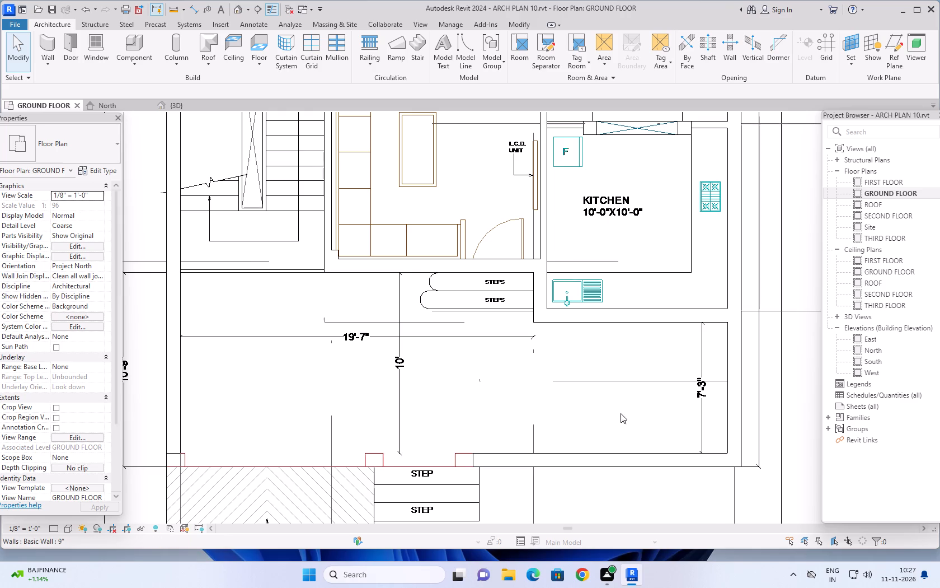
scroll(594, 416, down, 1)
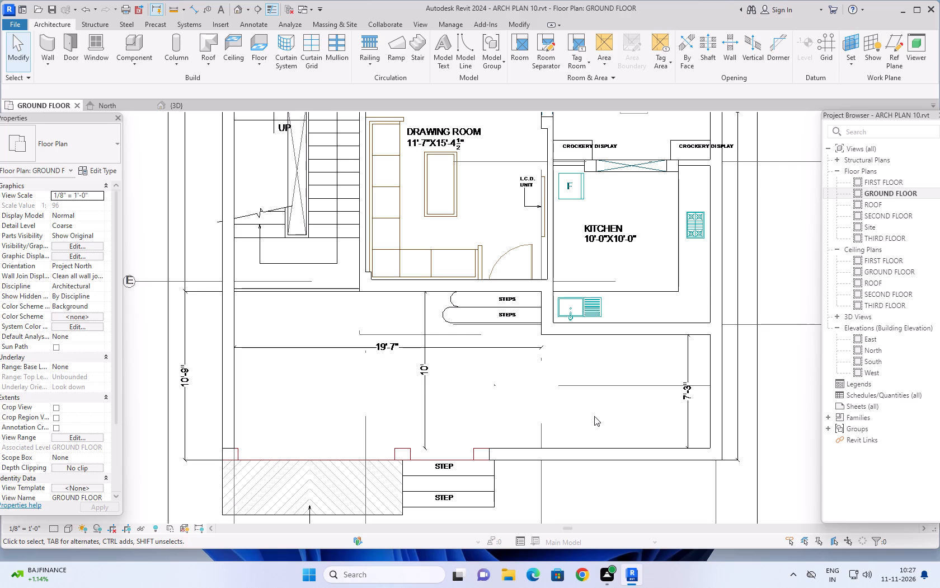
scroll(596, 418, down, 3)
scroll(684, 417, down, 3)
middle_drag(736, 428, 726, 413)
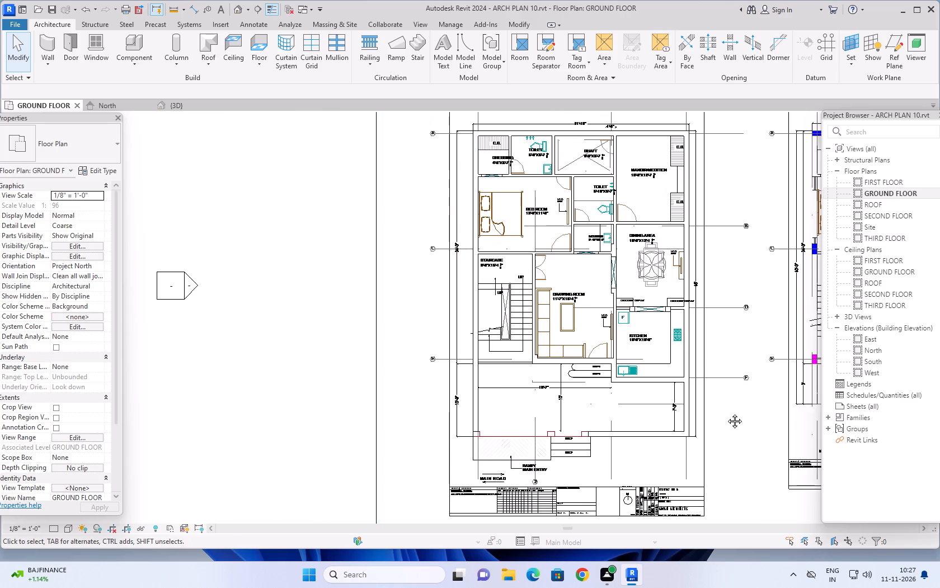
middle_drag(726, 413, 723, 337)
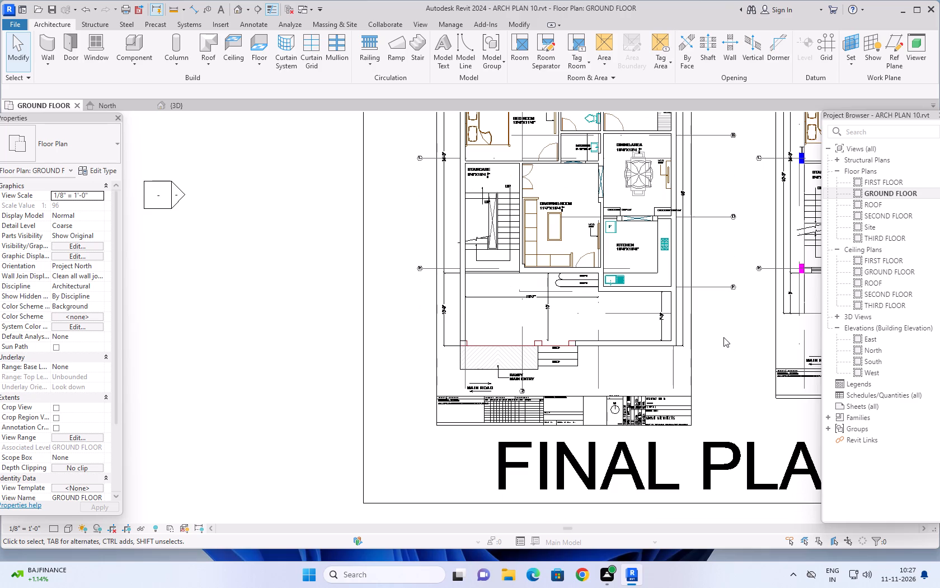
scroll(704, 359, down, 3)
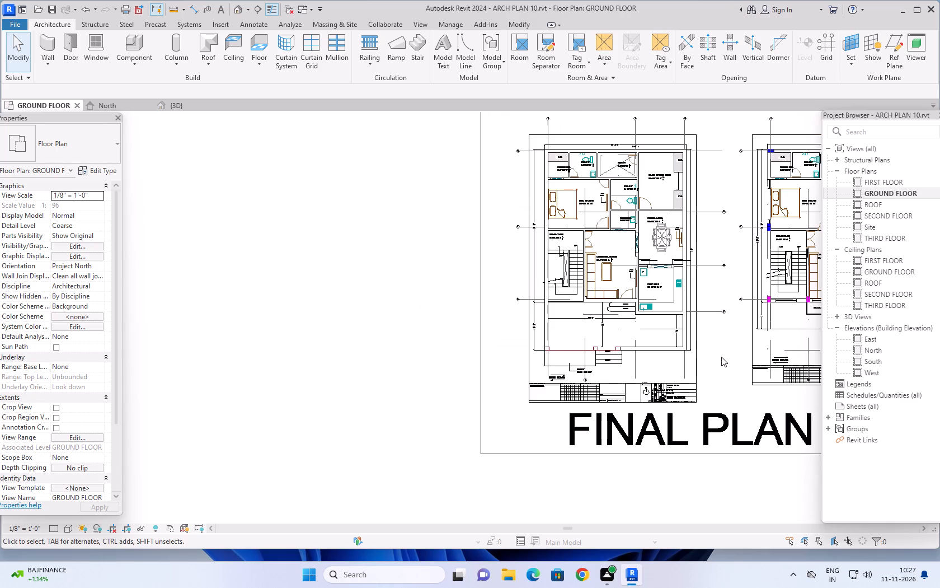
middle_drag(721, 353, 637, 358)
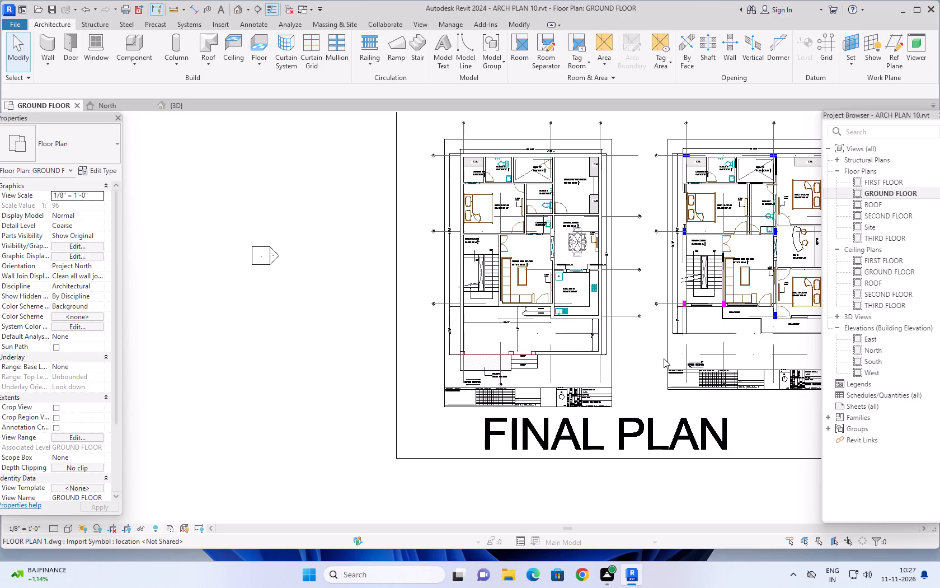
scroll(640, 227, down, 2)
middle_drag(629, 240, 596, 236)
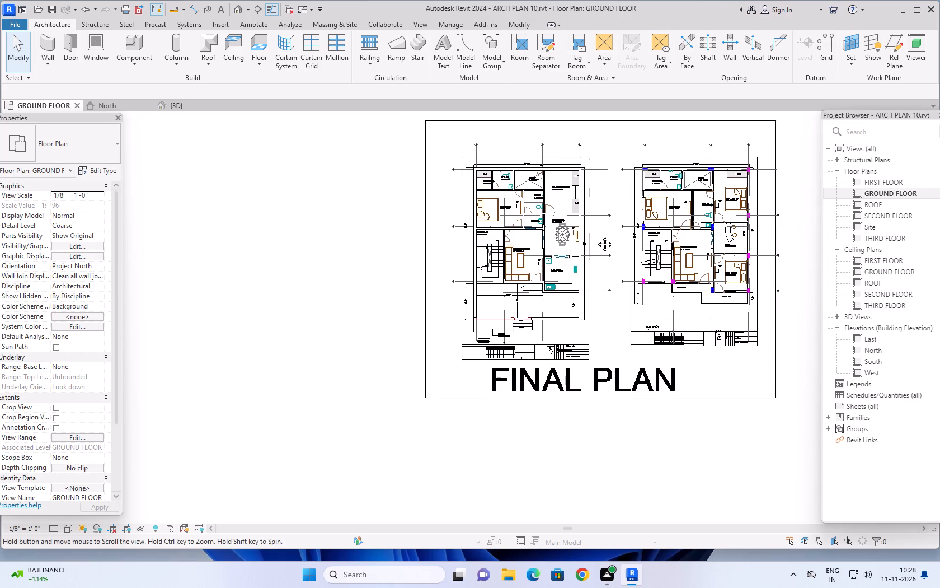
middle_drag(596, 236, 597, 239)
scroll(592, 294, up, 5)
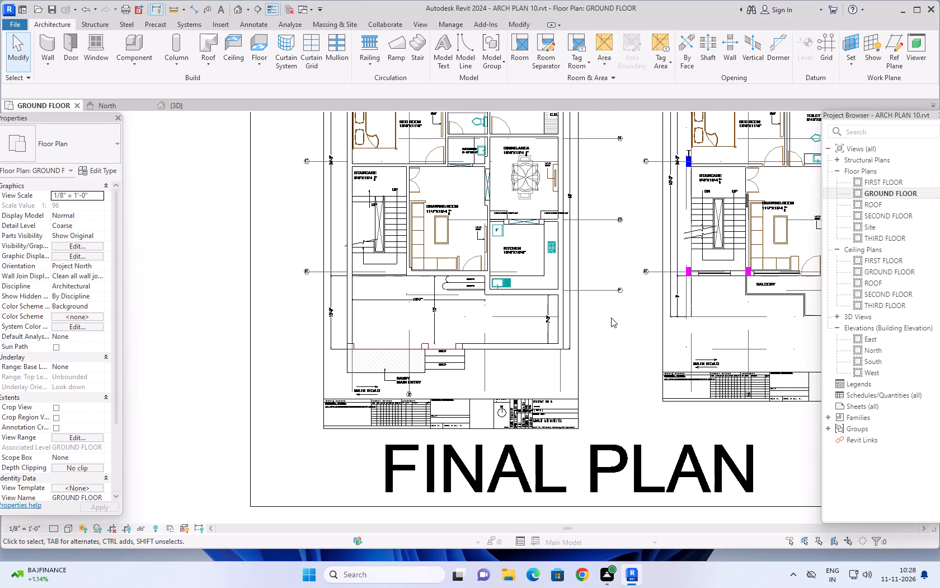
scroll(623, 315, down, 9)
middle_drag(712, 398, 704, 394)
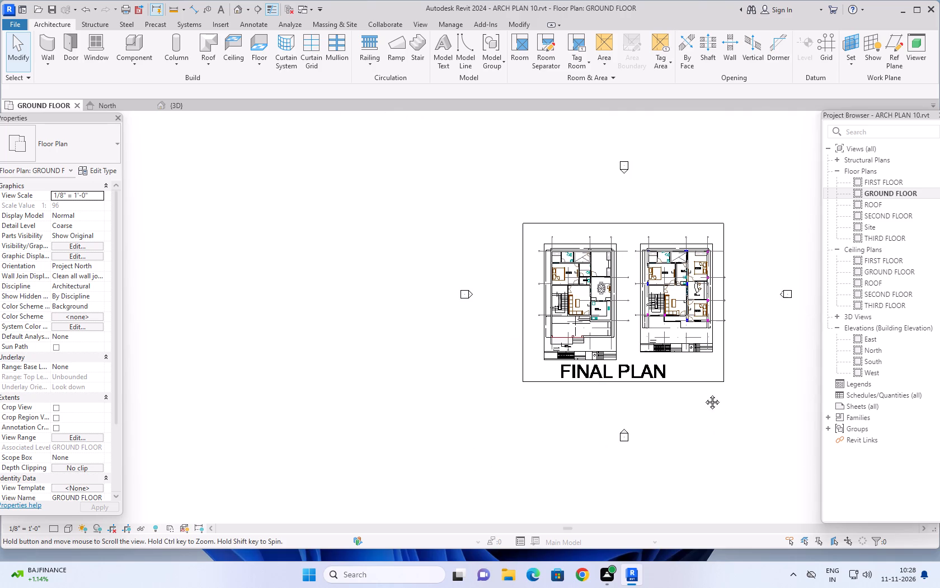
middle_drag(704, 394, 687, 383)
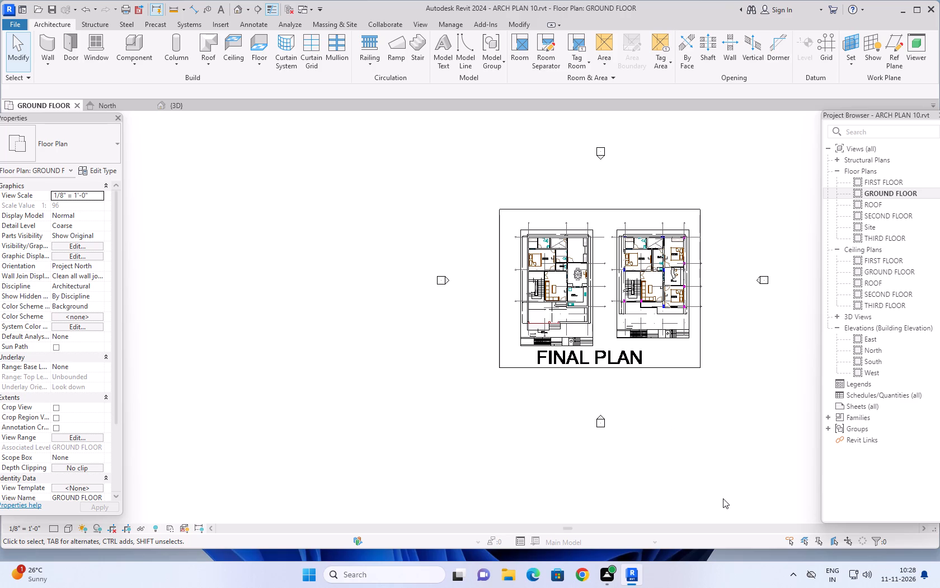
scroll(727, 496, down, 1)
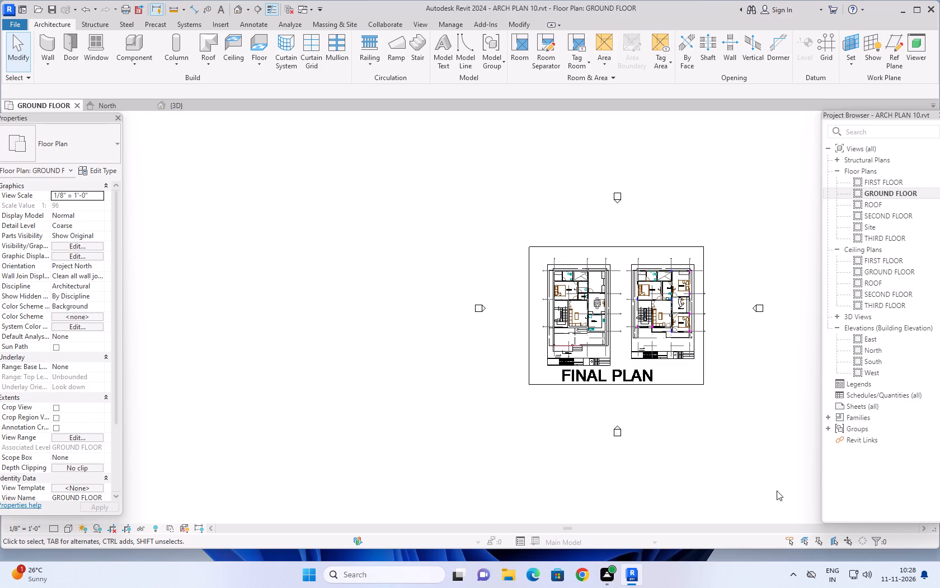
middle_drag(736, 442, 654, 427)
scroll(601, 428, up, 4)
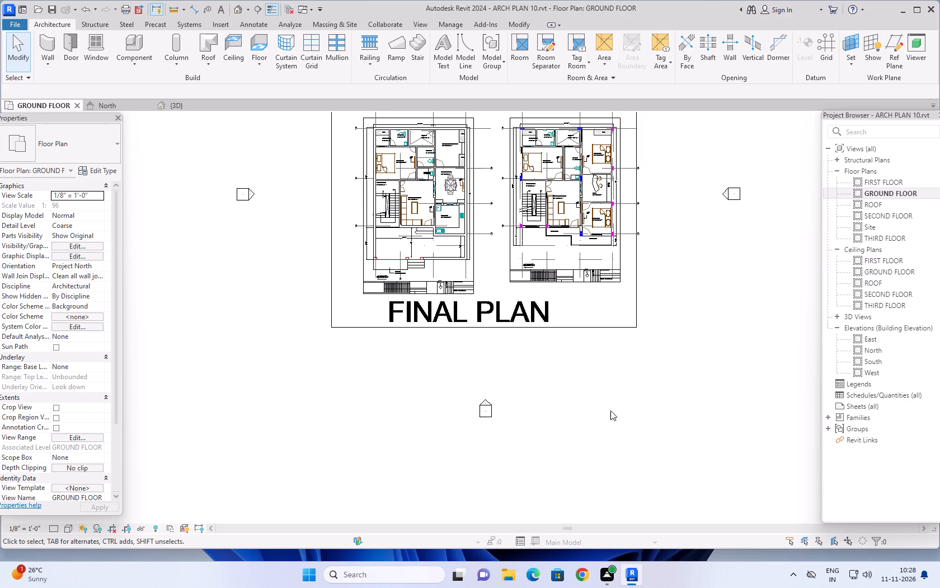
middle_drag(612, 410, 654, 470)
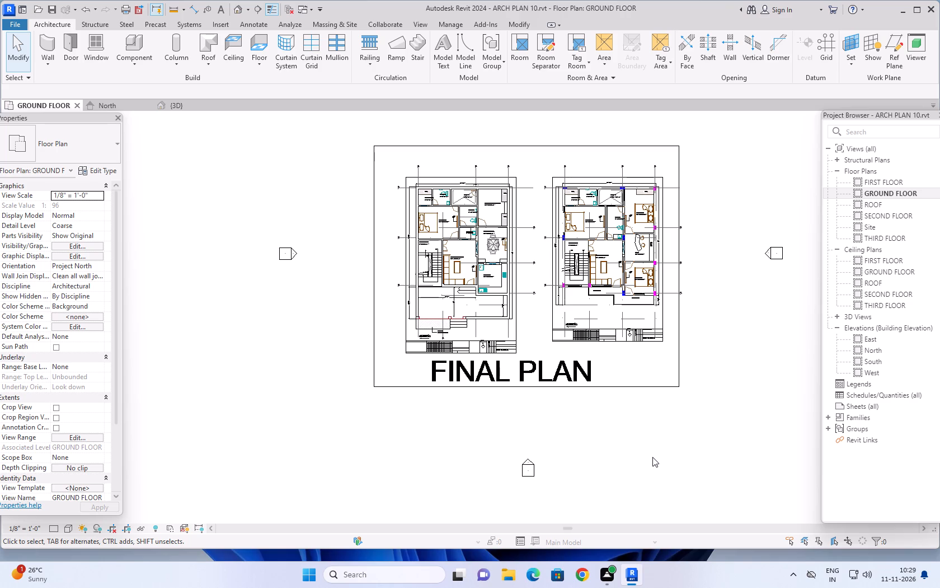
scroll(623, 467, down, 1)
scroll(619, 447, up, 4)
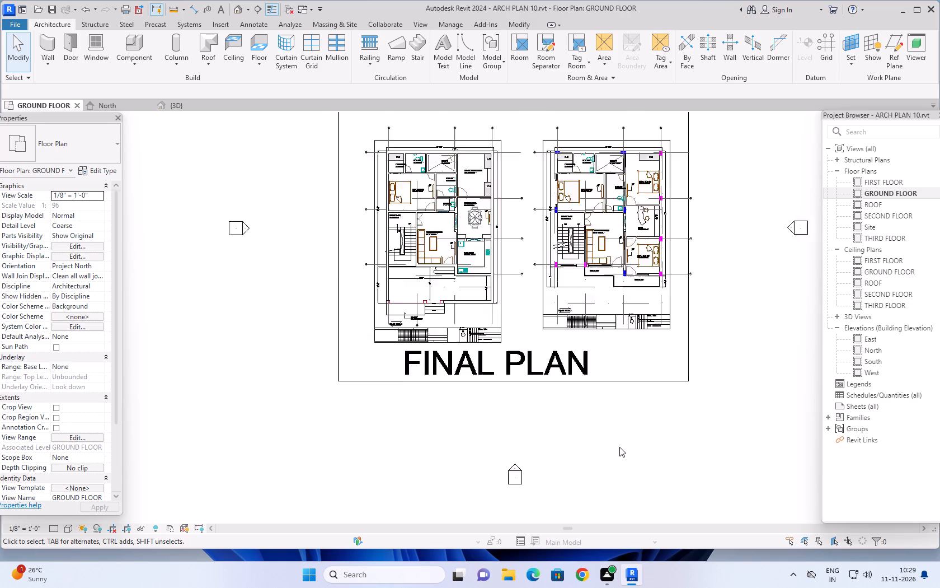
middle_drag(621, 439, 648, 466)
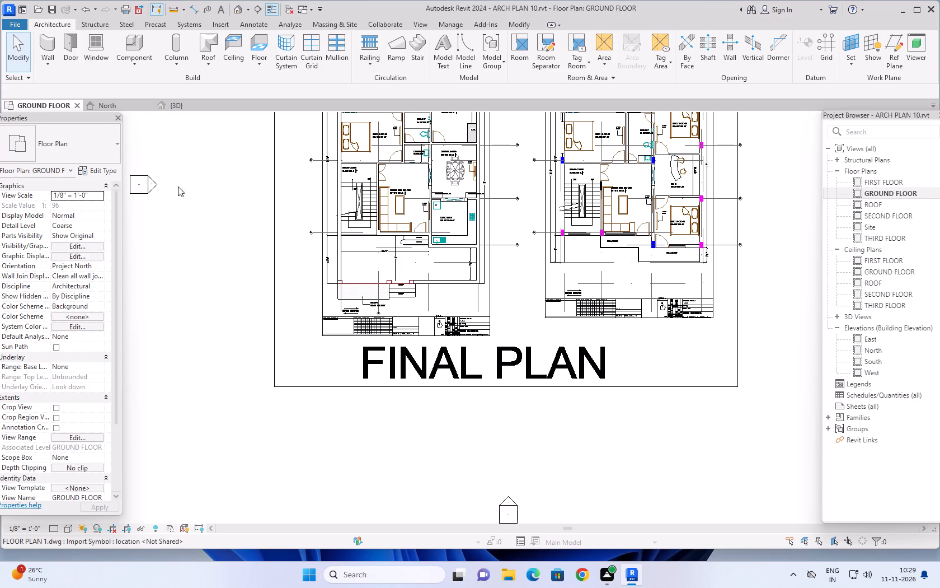
Inspect the ground-floor walls in the 3D view, from an angle and from above, against the CAD plan.
click(178, 106)
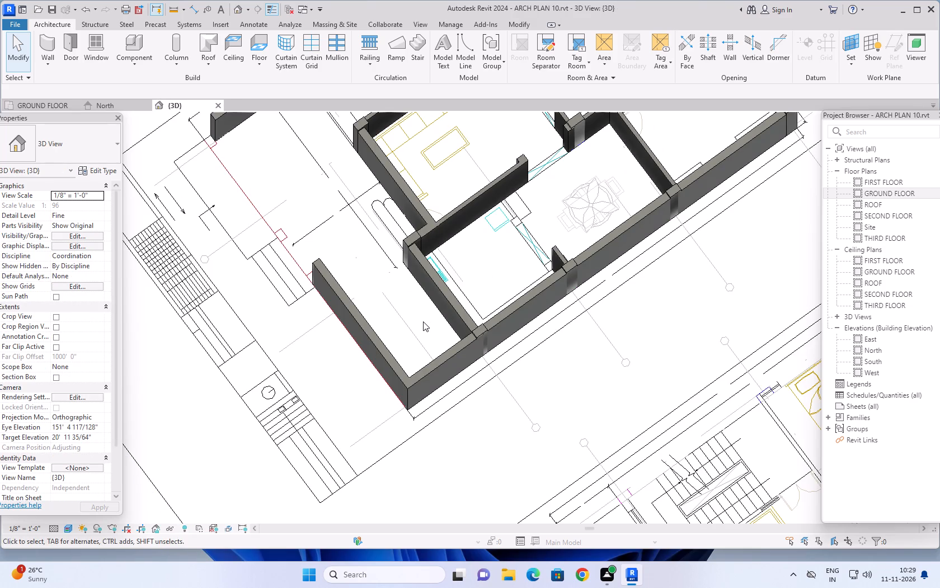
scroll(423, 321, down, 4)
scroll(312, 343, down, 1)
shift+middle_drag(319, 343, 351, 356)
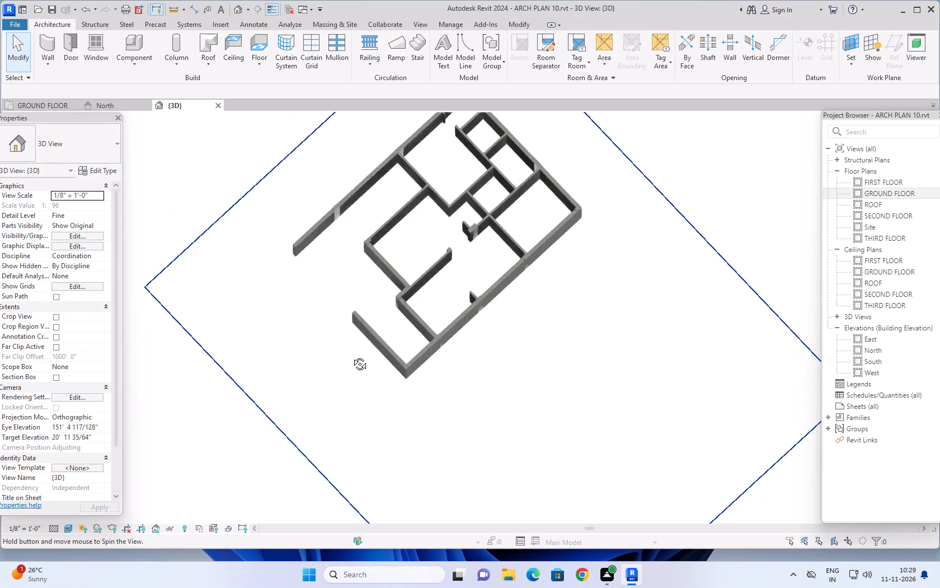
shift+middle_drag(351, 356, 438, 382)
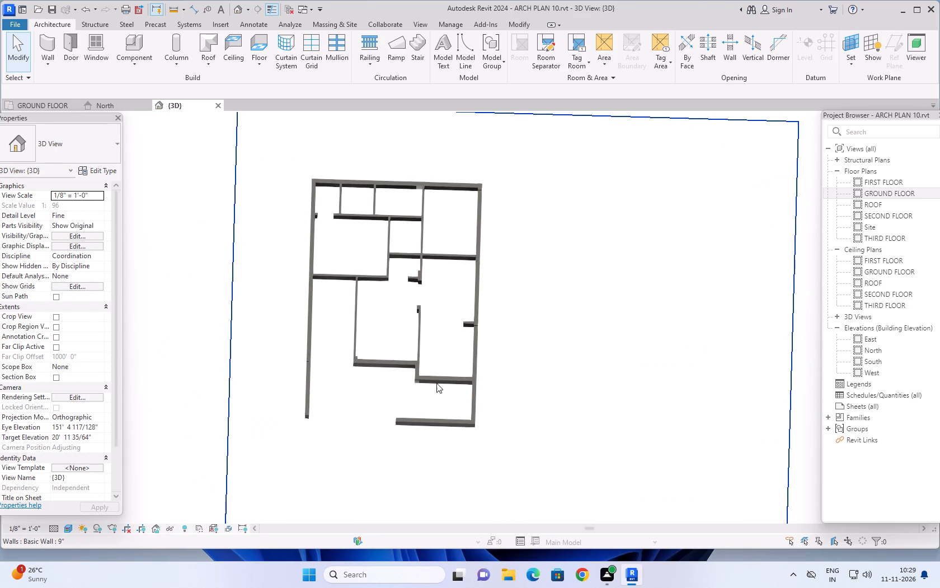
scroll(430, 358, up, 4)
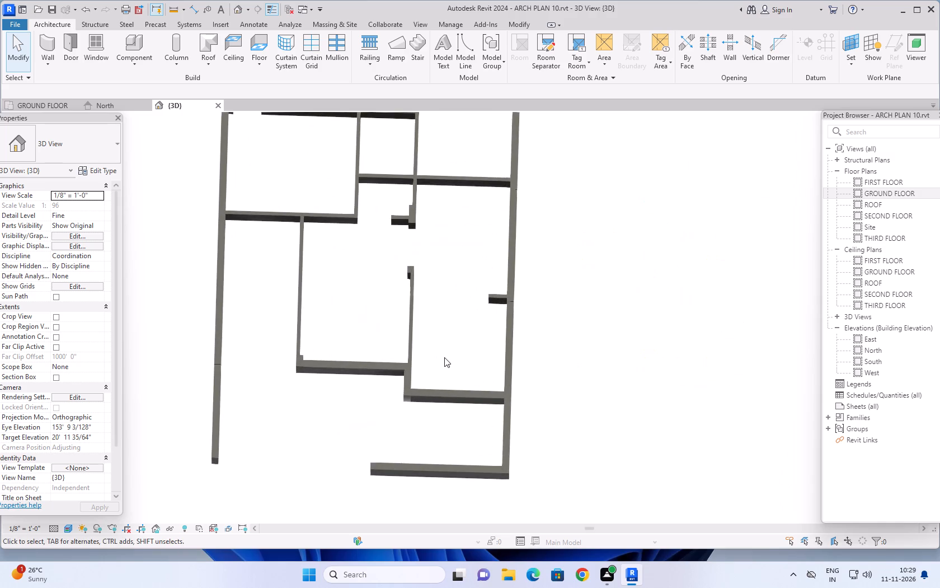
middle_drag(451, 350, 484, 312)
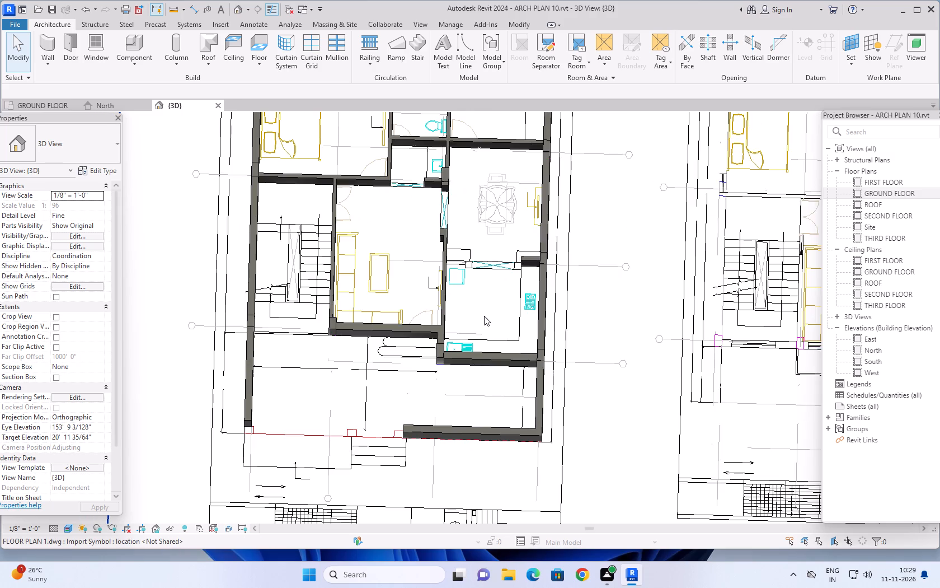
scroll(484, 316, down, 5)
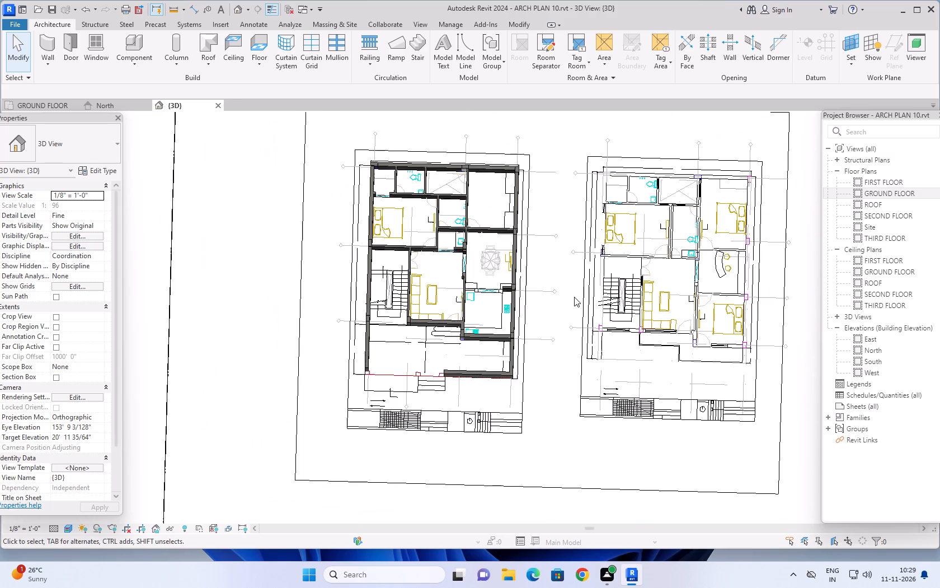
Switch back to the ground floor plan and examine the room layout, from the rear toilets and bedroom to the drawing room and kitchen.
click(46, 108)
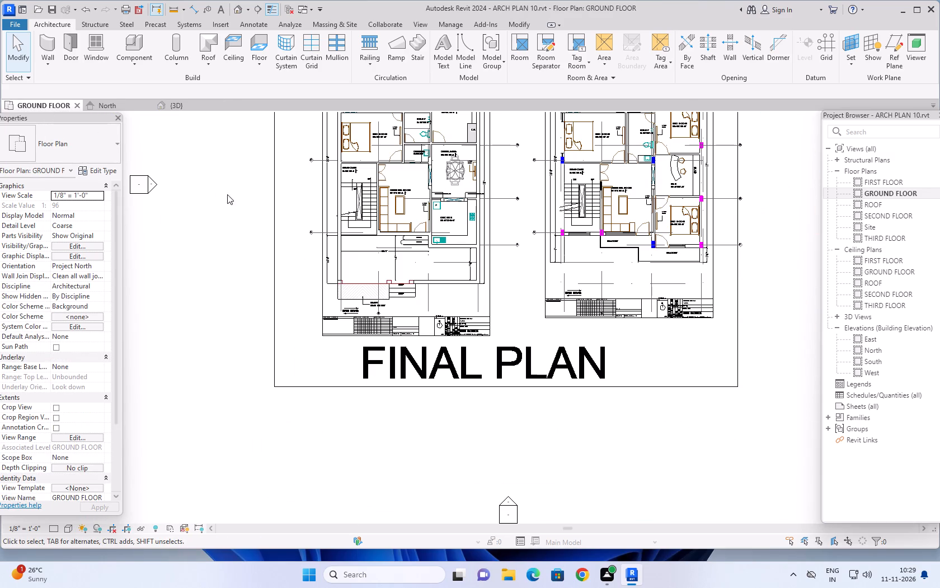
scroll(241, 198, down, 1)
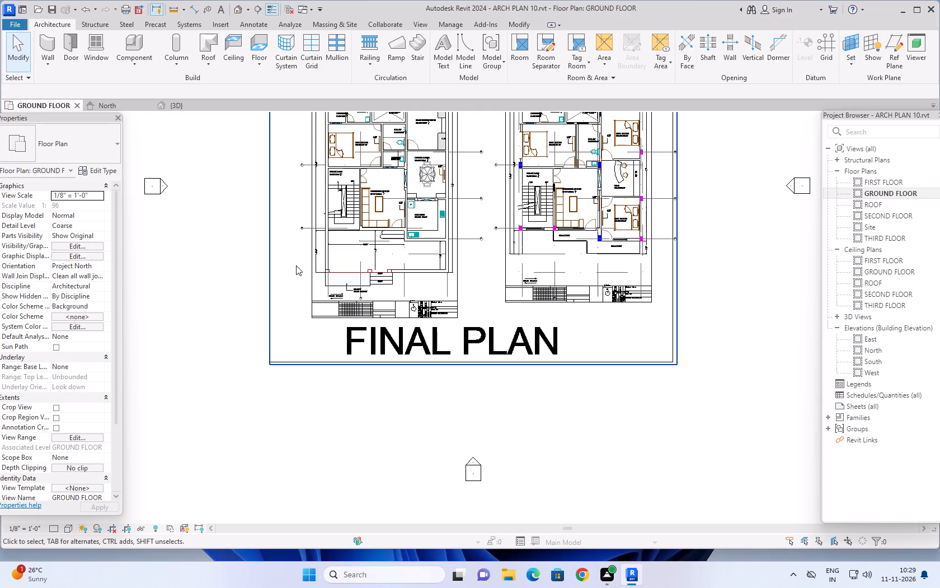
scroll(355, 239, down, 2)
middle_drag(648, 318, 669, 376)
scroll(669, 376, down, 2)
middle_drag(671, 356, 657, 353)
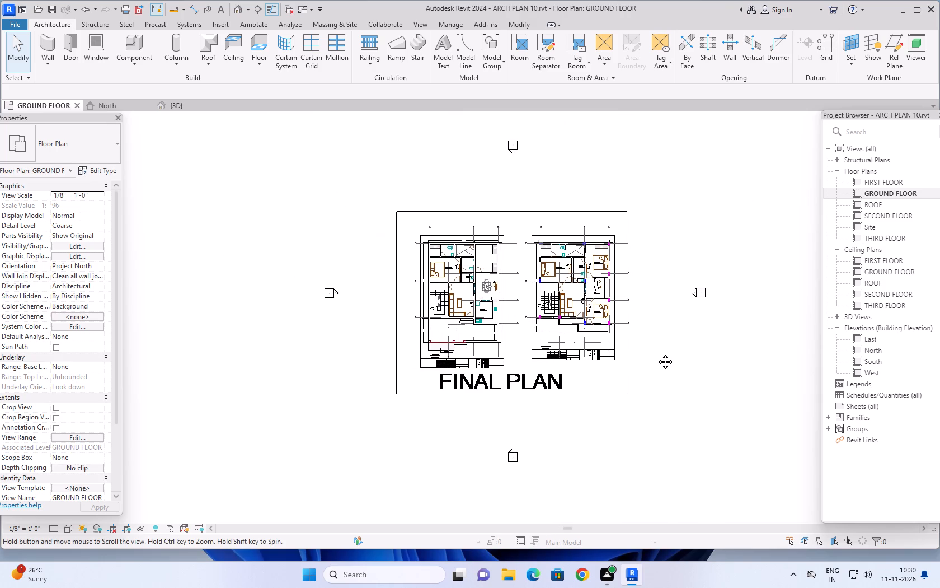
middle_drag(657, 353, 636, 353)
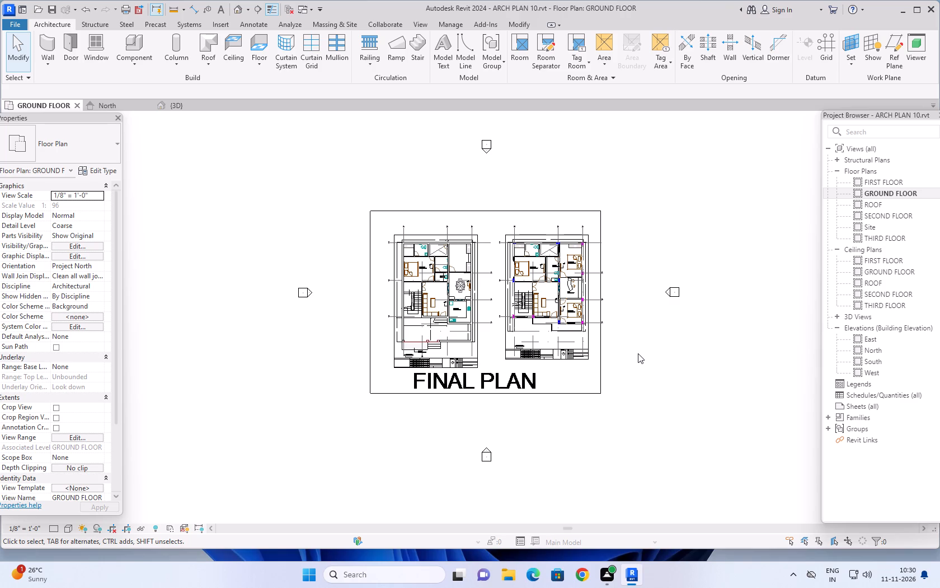
scroll(435, 287, up, 4)
scroll(423, 210, up, 6)
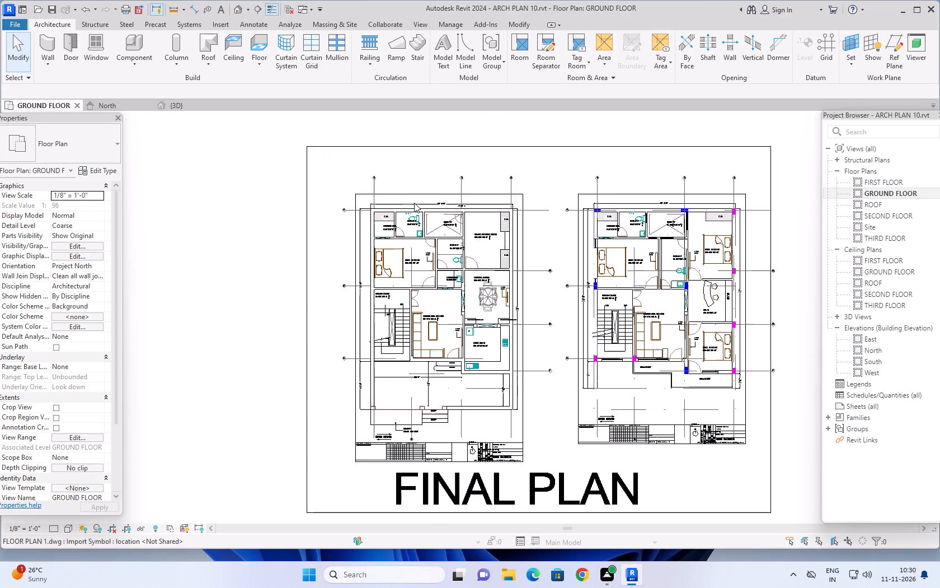
scroll(344, 239, up, 4)
middle_drag(233, 264, 218, 218)
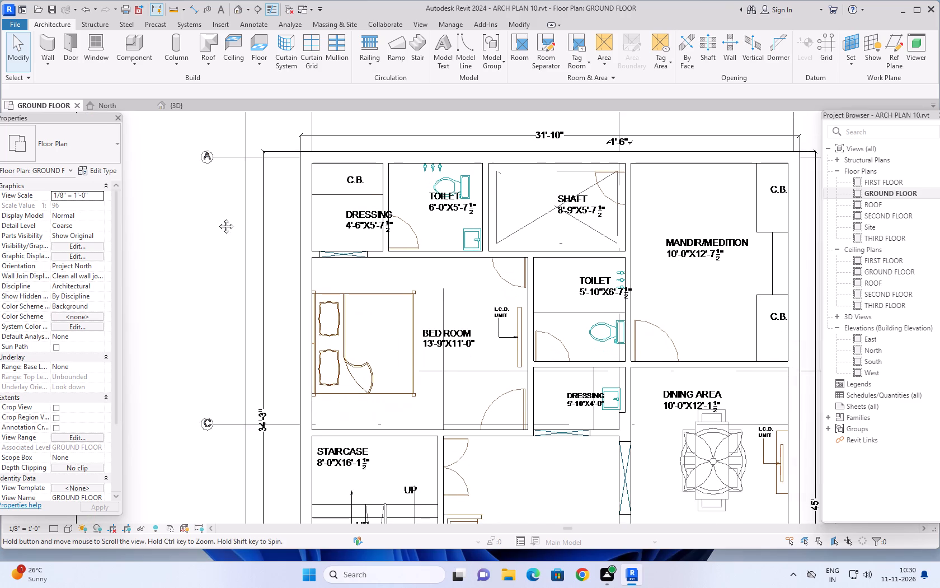
middle_drag(218, 218, 218, 217)
scroll(359, 221, up, 4)
scroll(434, 220, up, 1)
scroll(438, 220, down, 3)
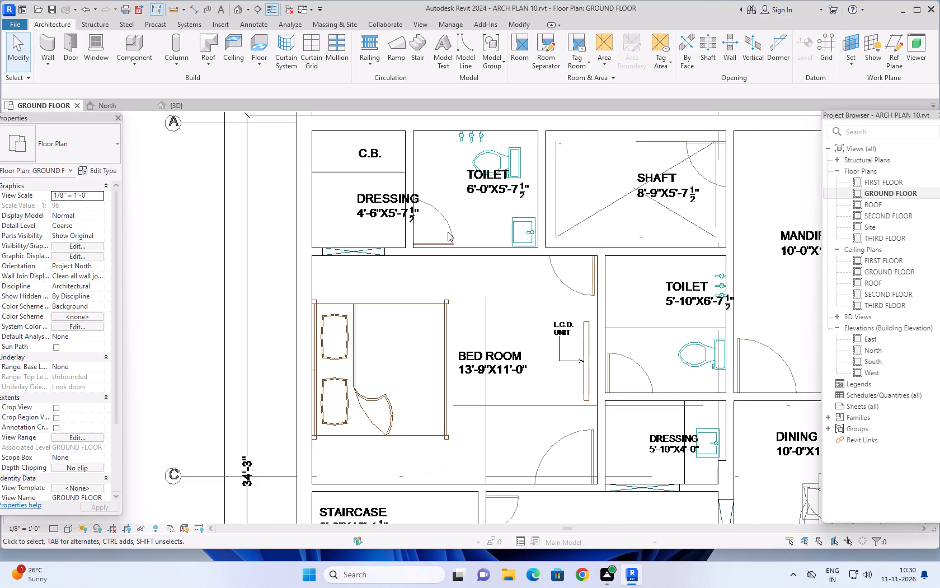
scroll(456, 244, down, 6)
middle_drag(481, 269, 433, 179)
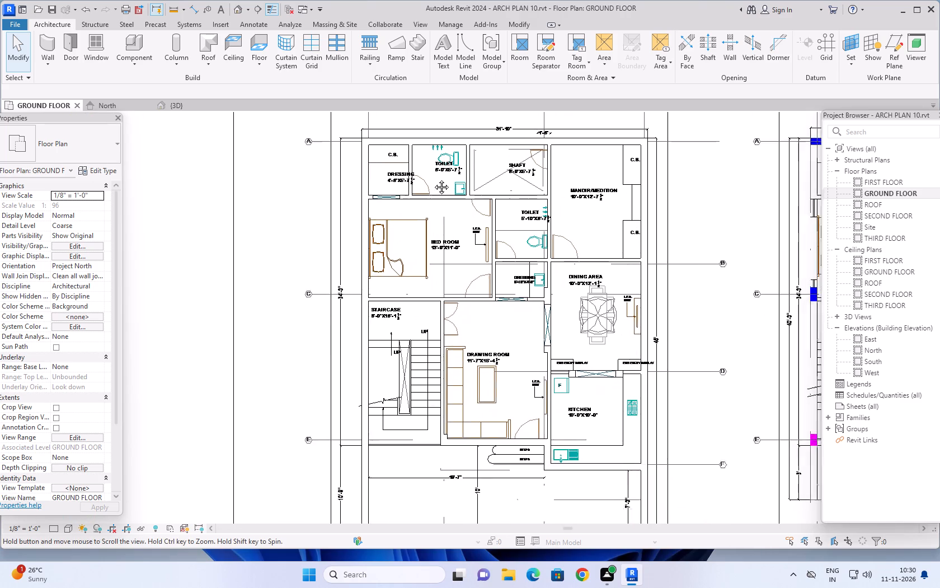
middle_drag(433, 179, 433, 178)
scroll(510, 390, up, 5)
middle_drag(499, 361, 490, 323)
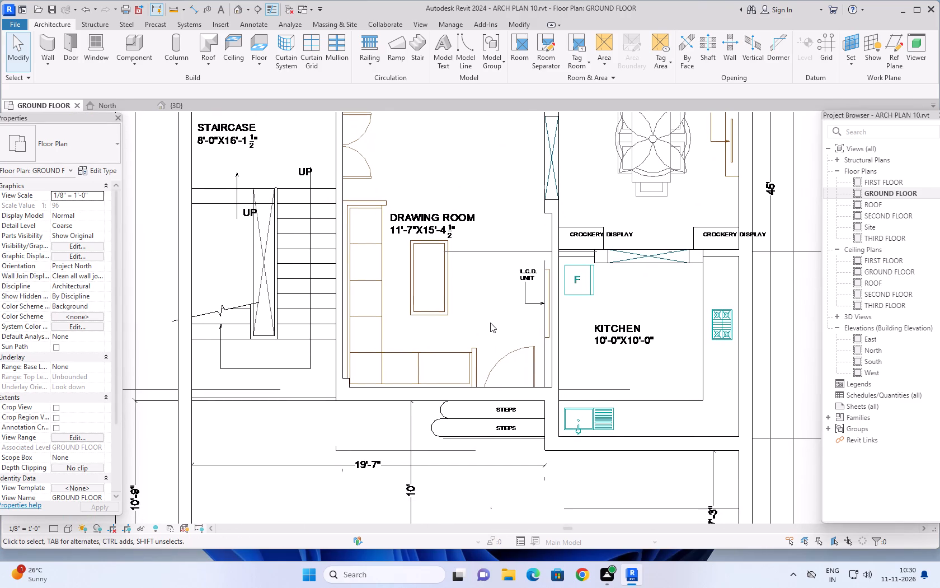
key(Escape)
key(Escape)
key(Escape)
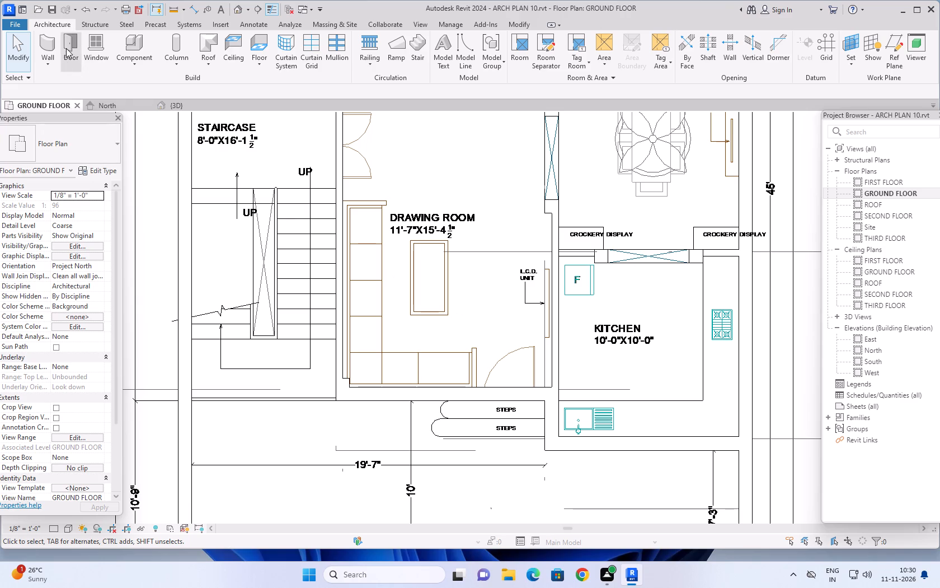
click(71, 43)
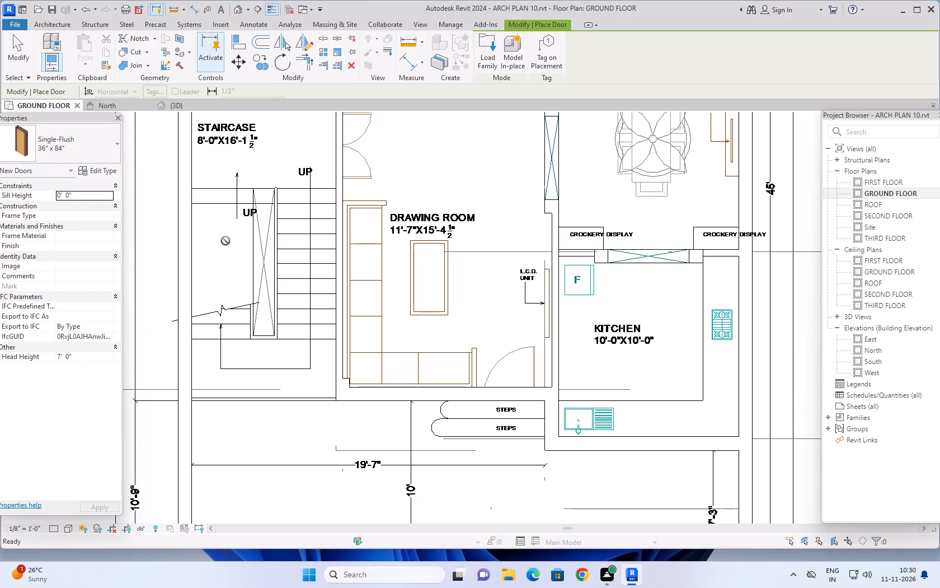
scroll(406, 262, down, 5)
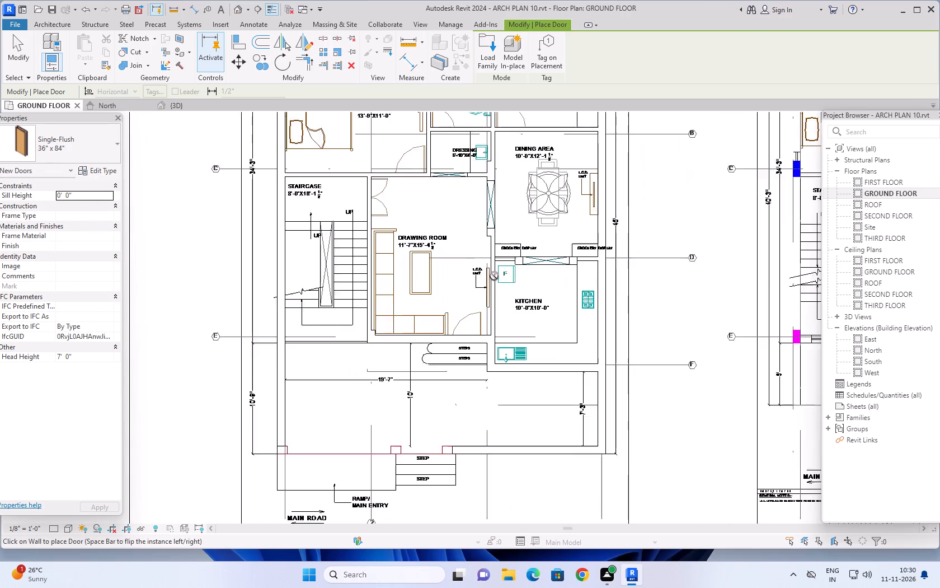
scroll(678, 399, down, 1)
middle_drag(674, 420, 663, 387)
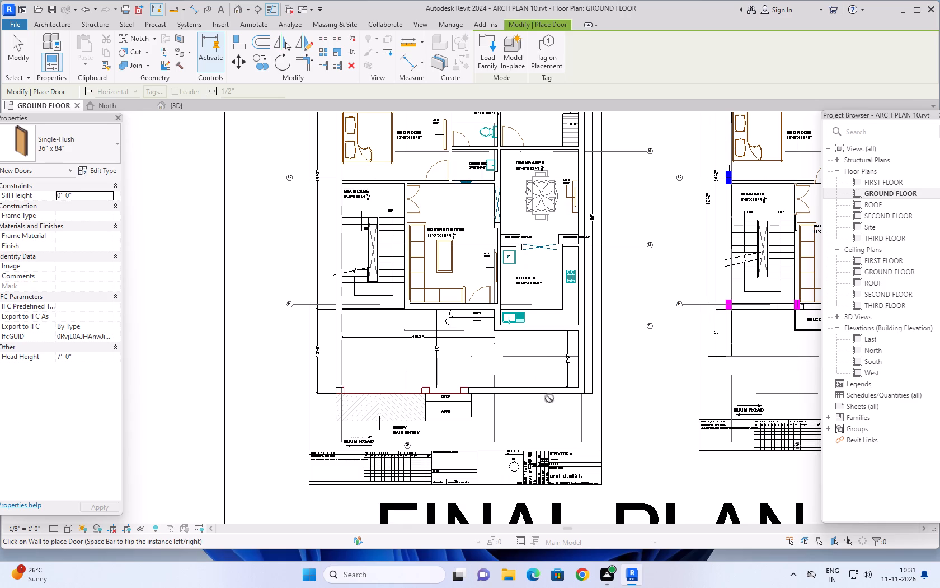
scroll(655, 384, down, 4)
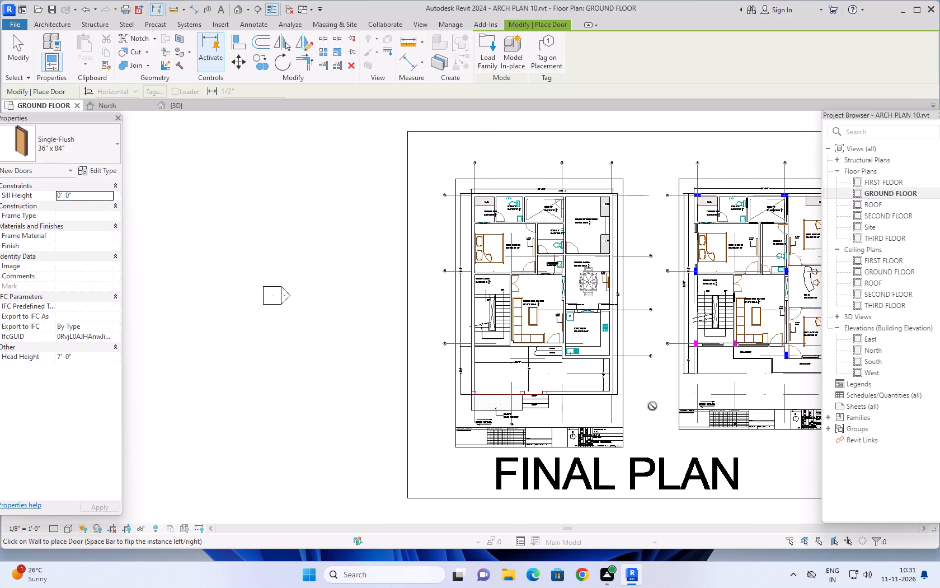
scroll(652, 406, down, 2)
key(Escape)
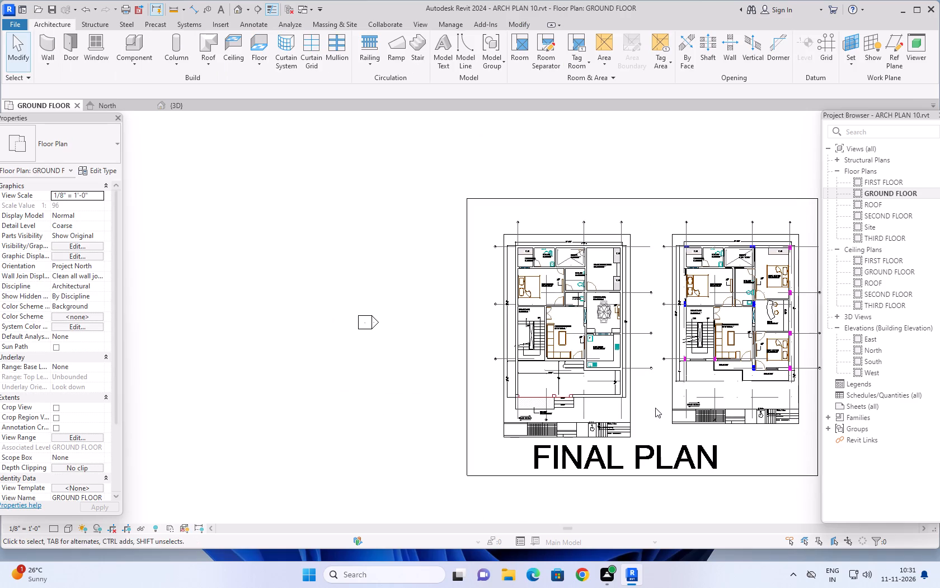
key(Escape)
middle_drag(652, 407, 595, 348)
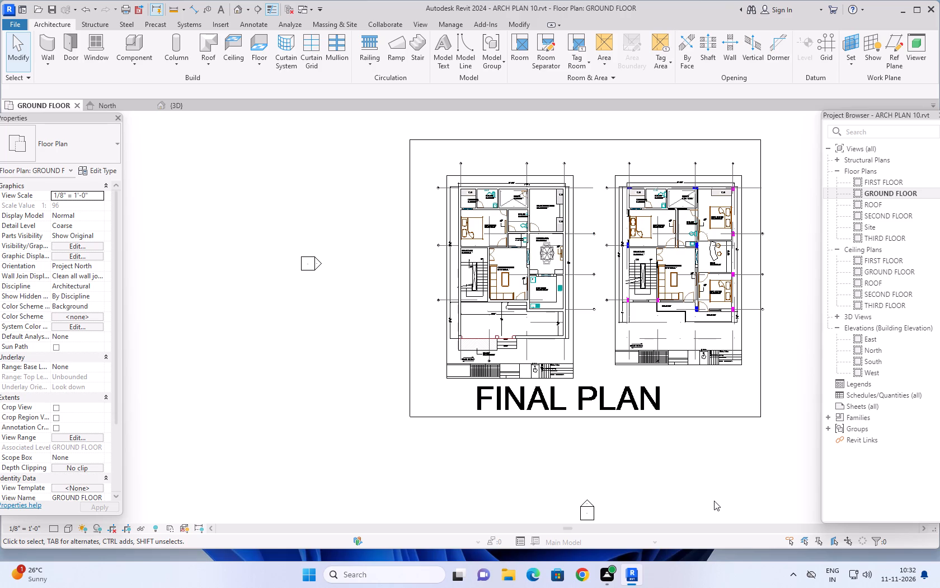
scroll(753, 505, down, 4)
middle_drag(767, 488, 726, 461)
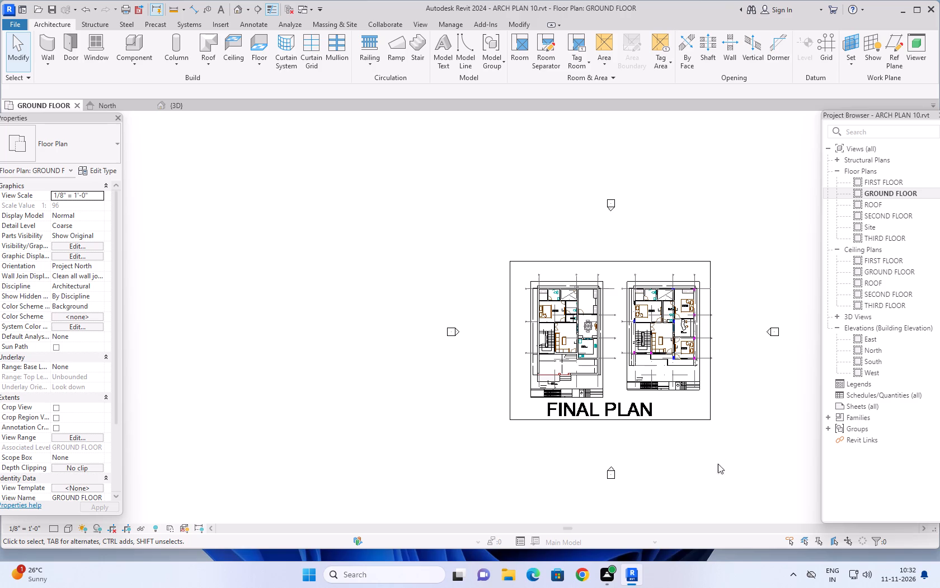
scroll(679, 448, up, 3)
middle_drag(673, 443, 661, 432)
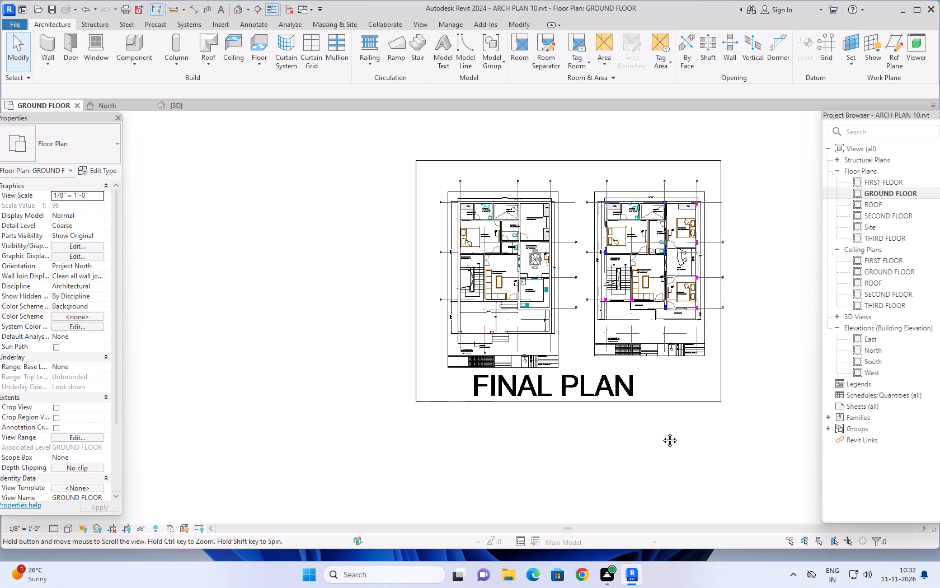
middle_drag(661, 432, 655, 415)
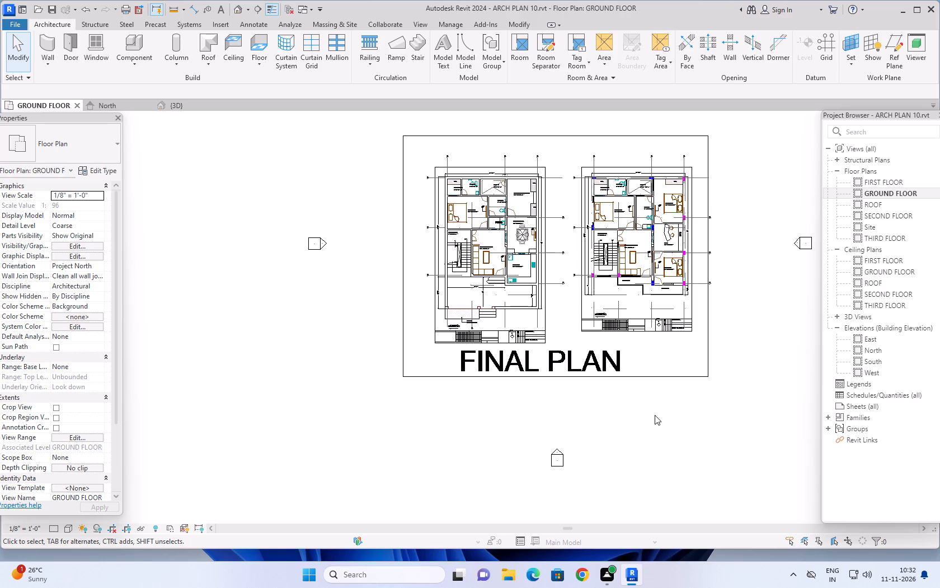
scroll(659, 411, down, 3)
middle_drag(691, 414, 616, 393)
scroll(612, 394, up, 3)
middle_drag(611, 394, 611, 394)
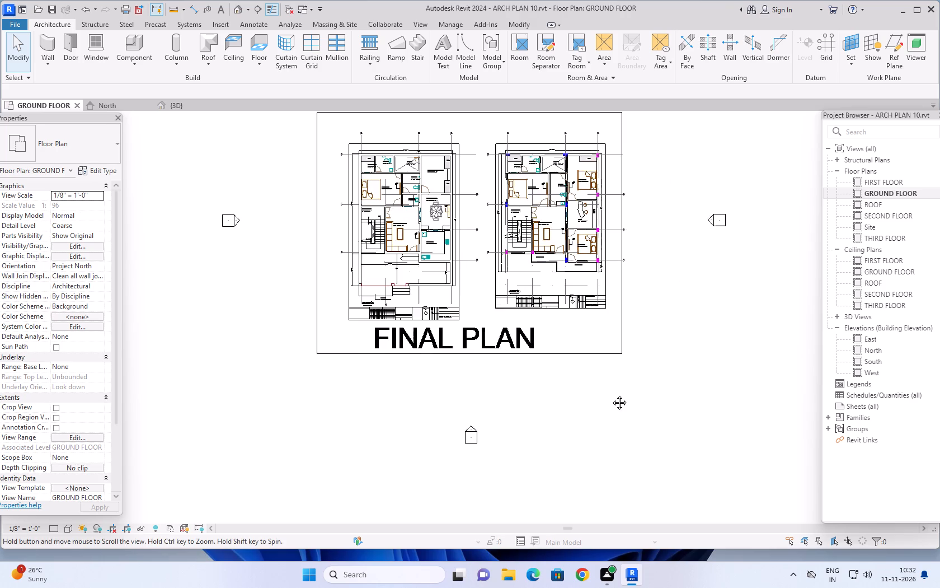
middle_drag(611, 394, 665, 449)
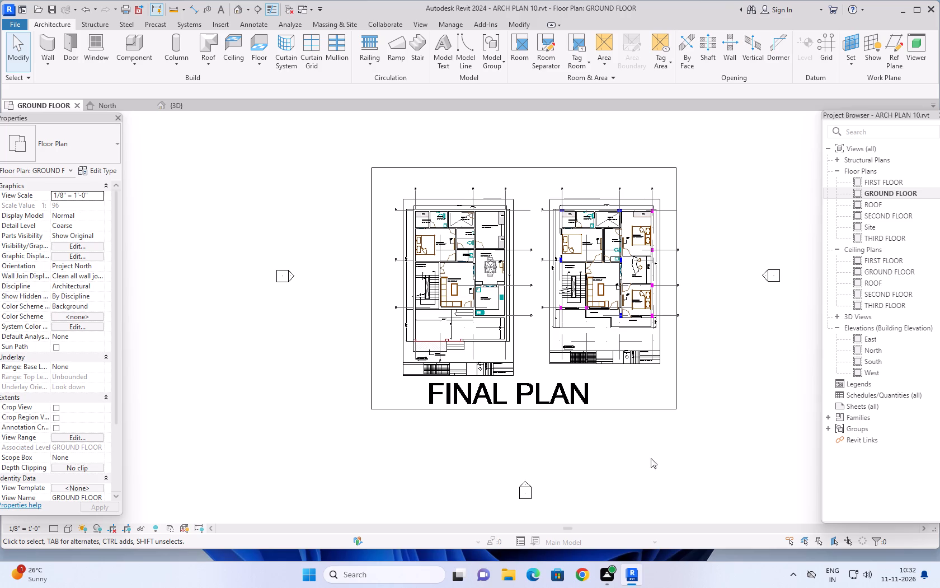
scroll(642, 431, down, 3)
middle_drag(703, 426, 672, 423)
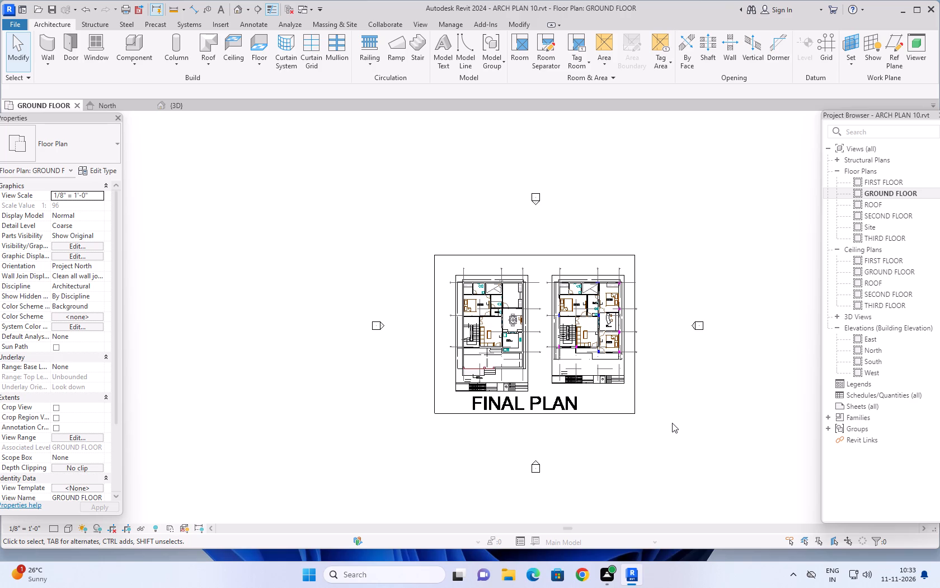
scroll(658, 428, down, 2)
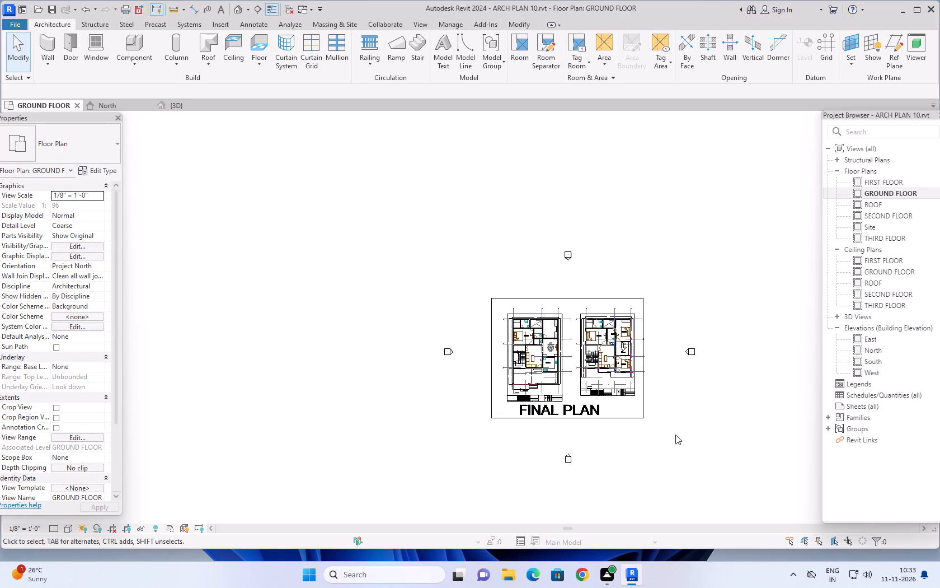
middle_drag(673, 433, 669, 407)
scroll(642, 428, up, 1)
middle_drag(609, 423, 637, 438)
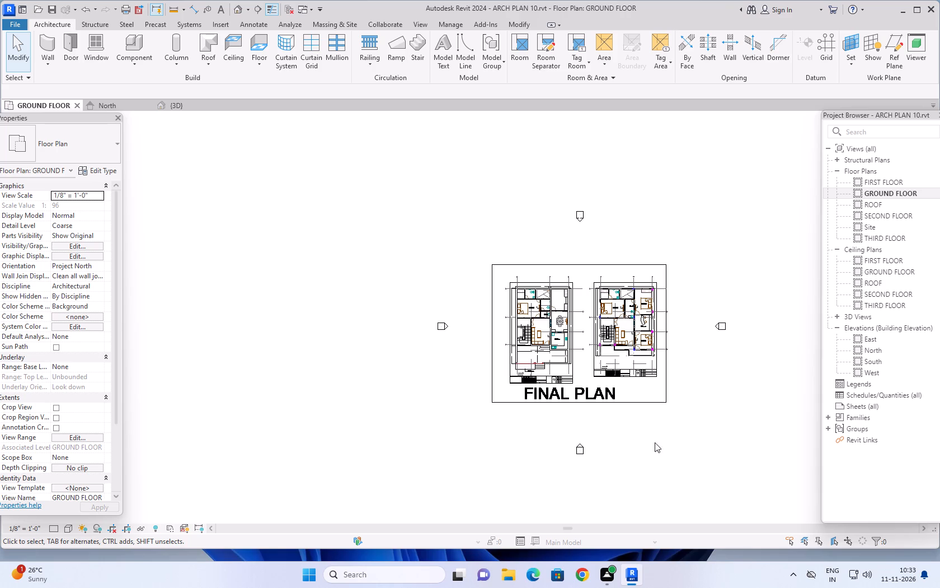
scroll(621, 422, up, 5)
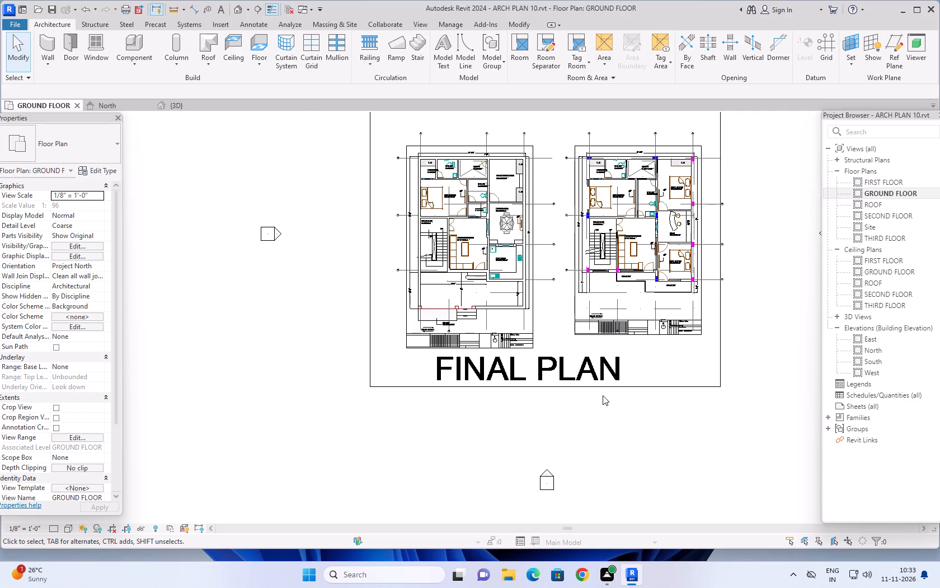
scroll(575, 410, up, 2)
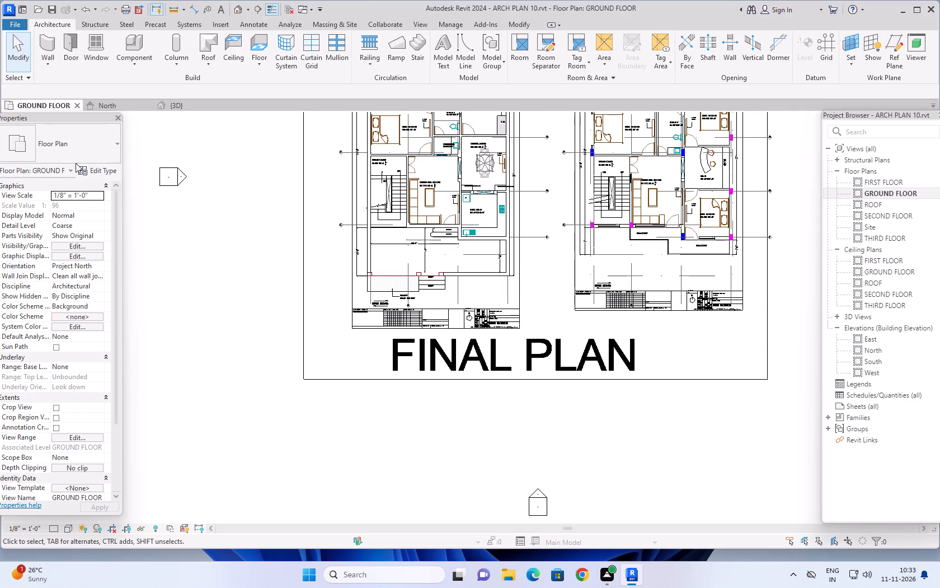
Start the Door tool, dismiss the save reminder and save the project.
click(76, 40)
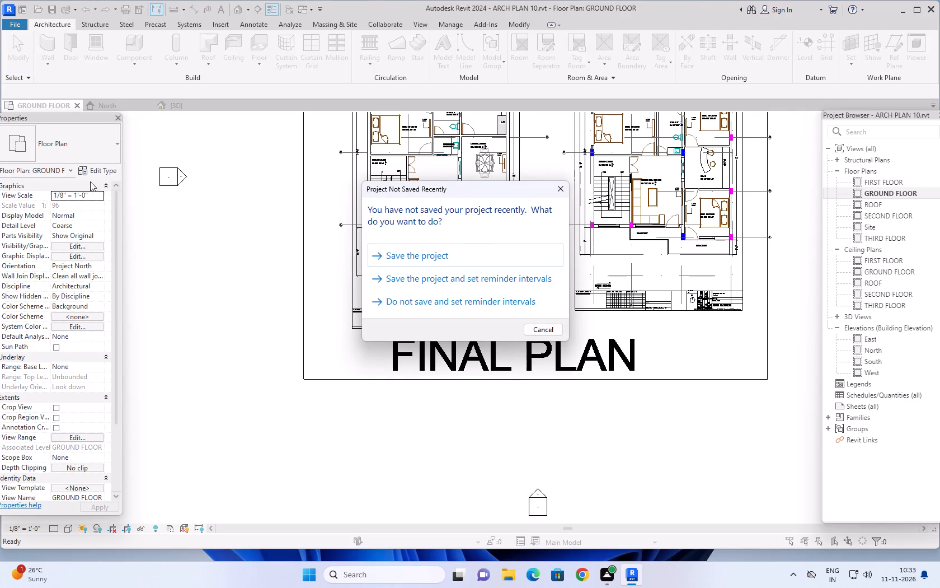
click(559, 186)
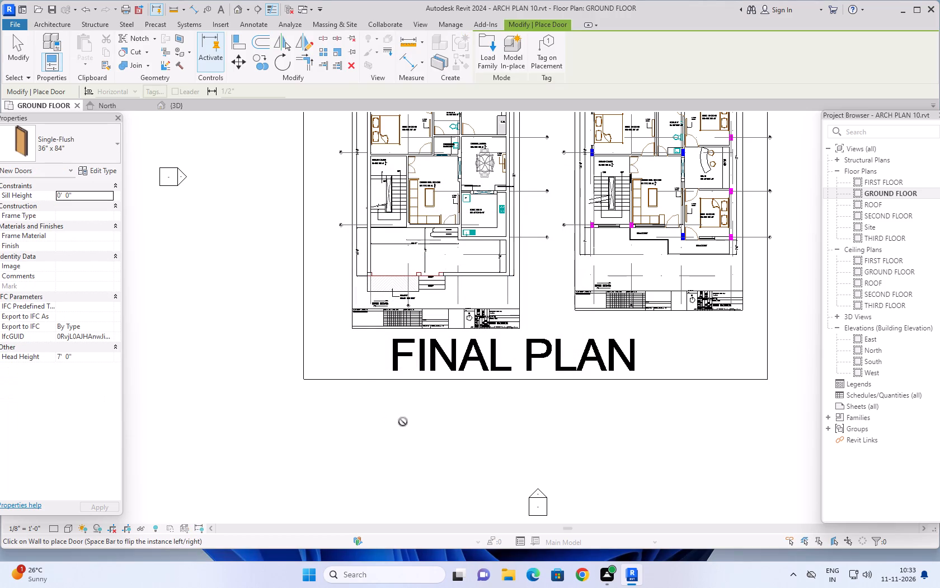
key(ctrl+s)
Duplicate the Single-Flush 36" x 84" door type under the name 3'X7' and keep its existing dimensions.
click(103, 169)
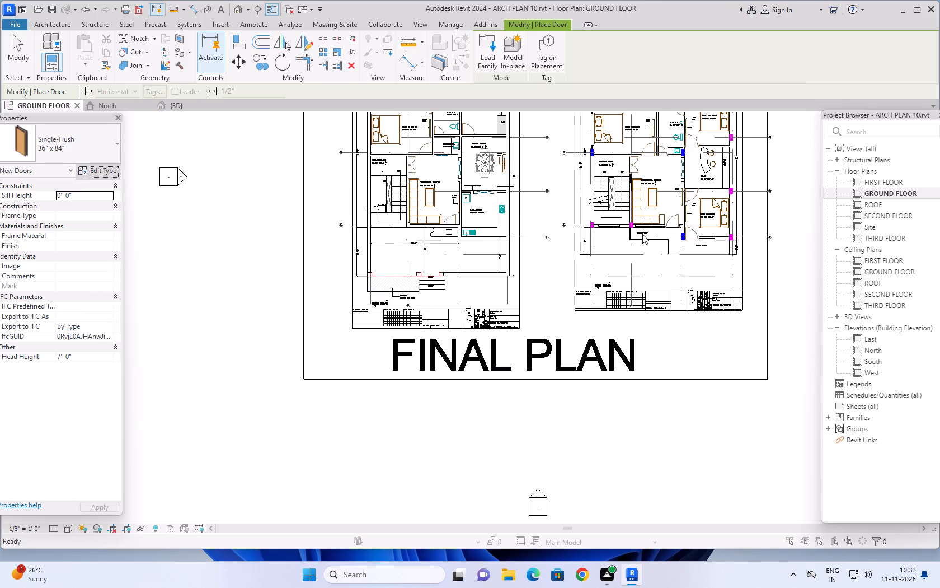
click(769, 124)
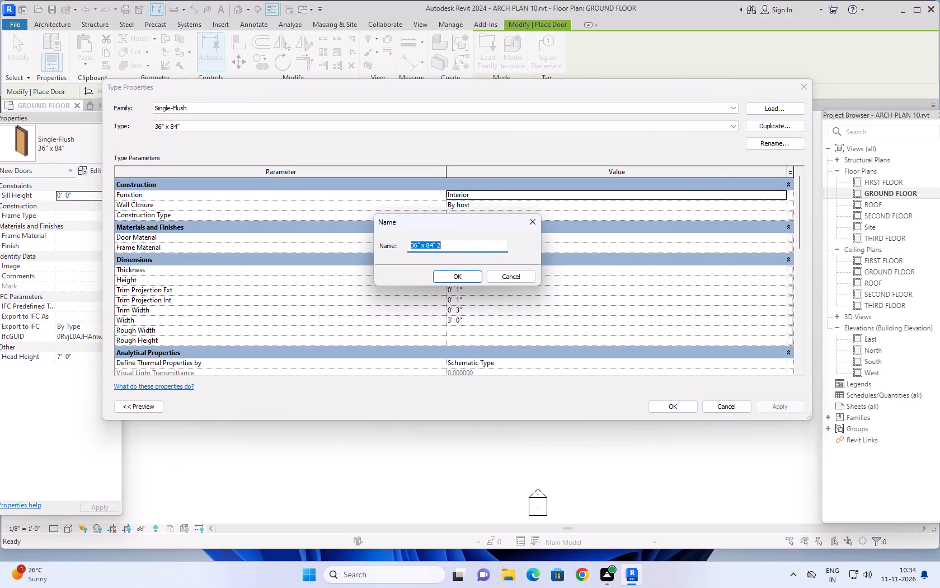
key(7)
key(apostrophe)
key(BackSpace)
key(BackSpace)
key(BackSpace)
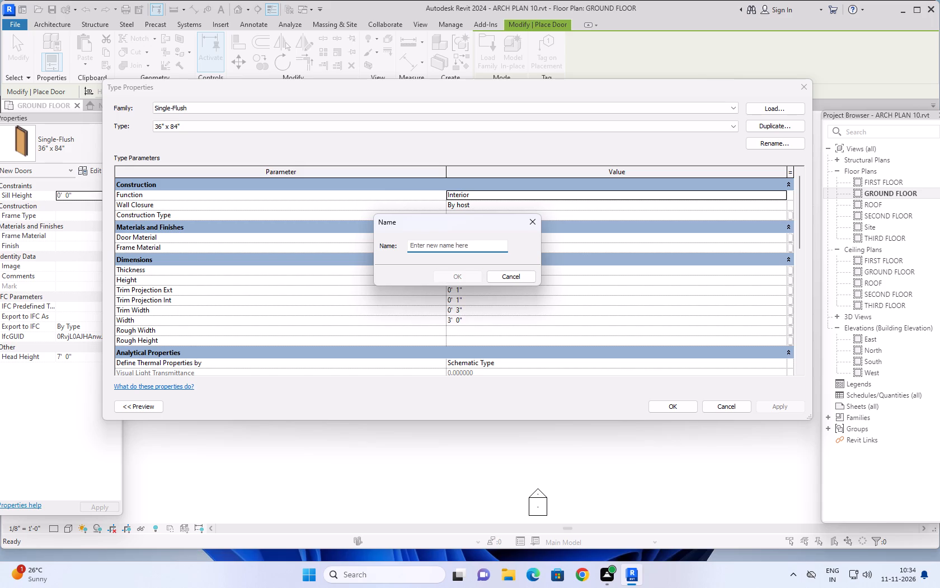
key(3)
text('X7')
key(Return)
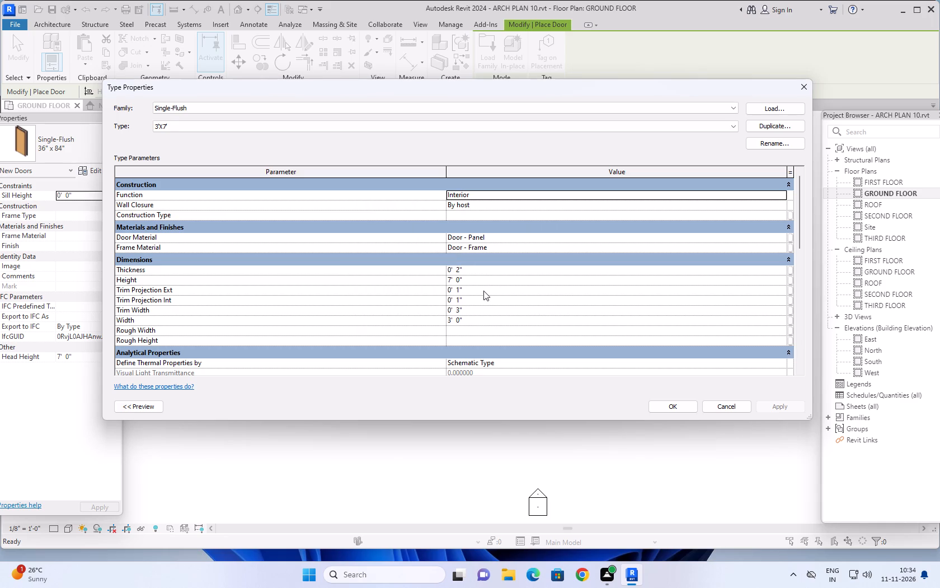
scroll(482, 302, up, 3)
scroll(575, 298, down, 1)
click(674, 407)
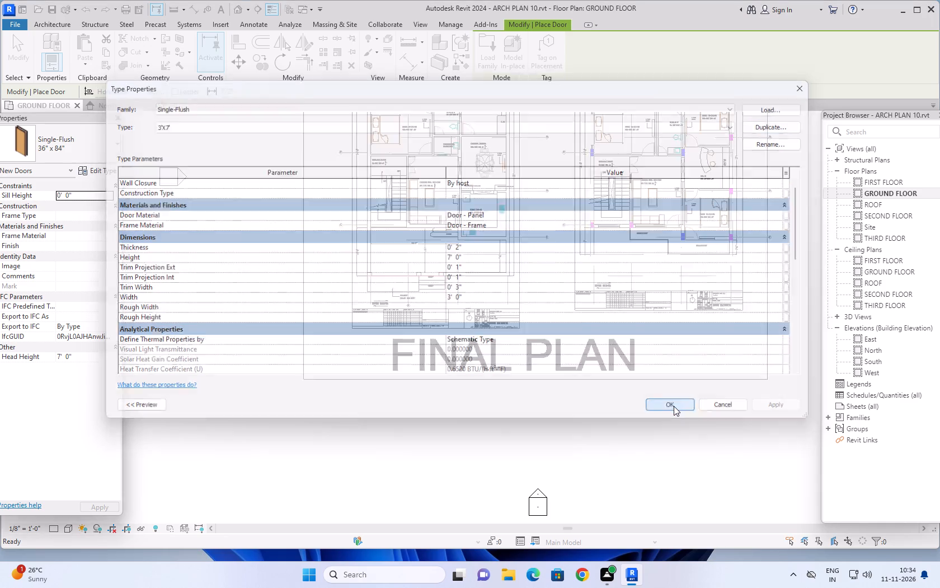
Place a 3'X7' door in the drawing room's front wall at the entrance steps, matching the CAD door swing.
scroll(474, 237, up, 9)
scroll(426, 214, up, 7)
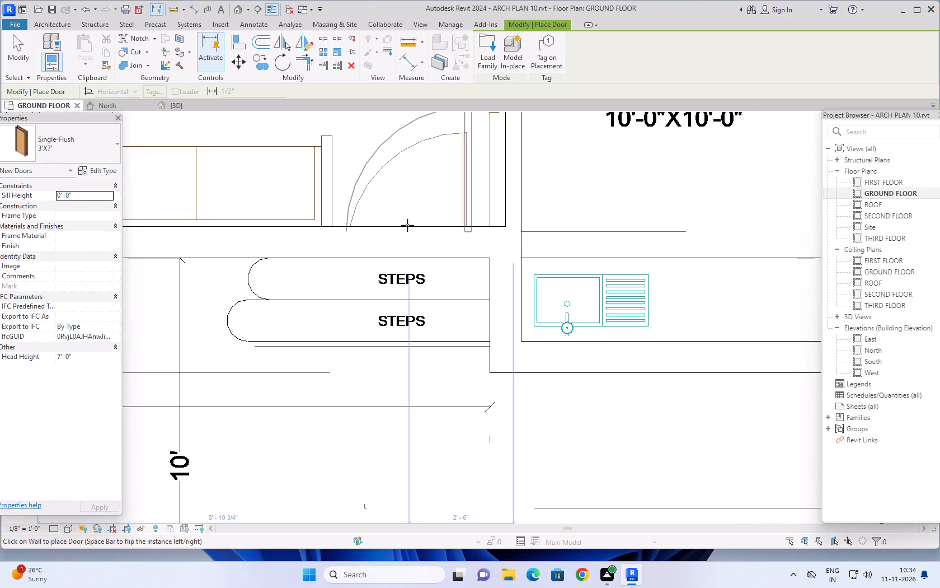
click(407, 225)
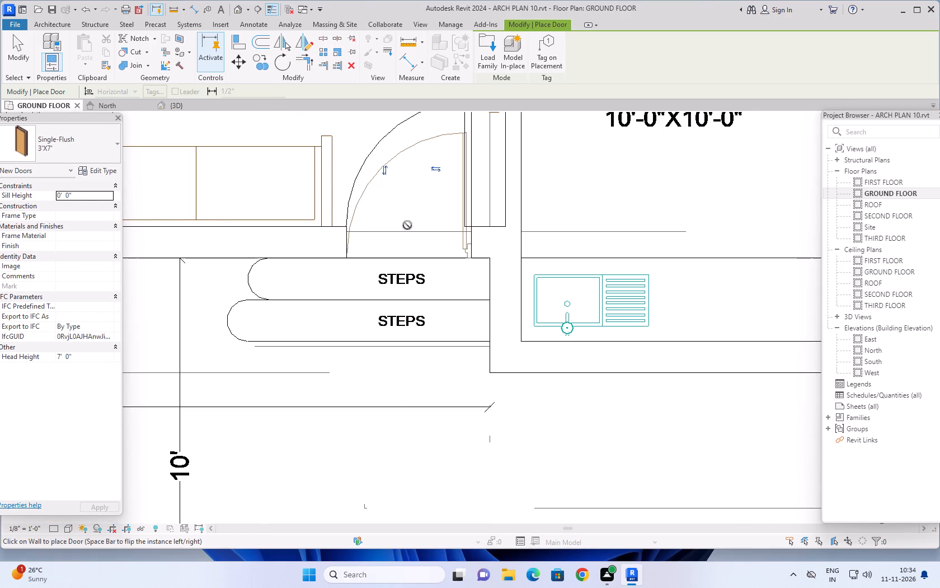
Place a 3'X7' door in the wall between the bedroom and the drawing room, over the CAD door symbol.
scroll(407, 225, down, 16)
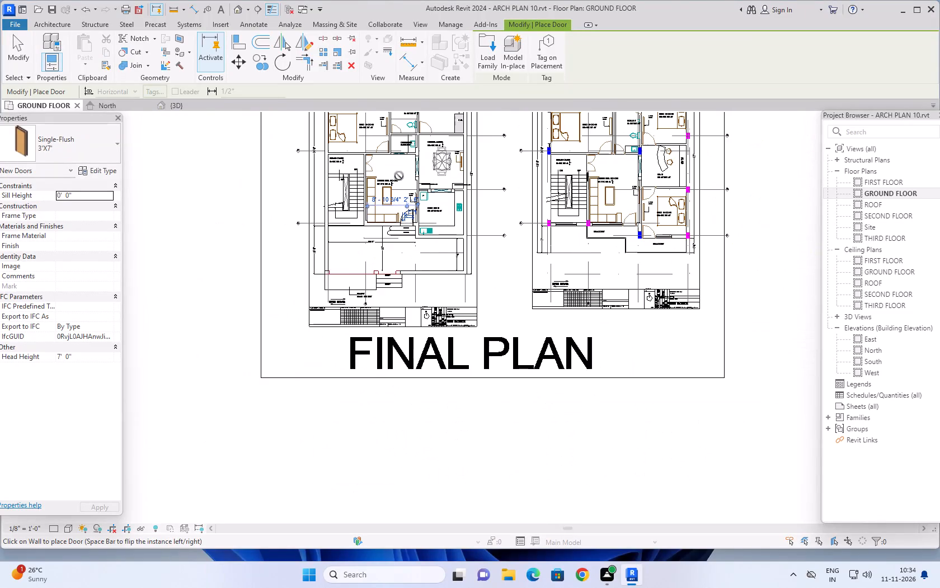
middle_drag(399, 176, 430, 329)
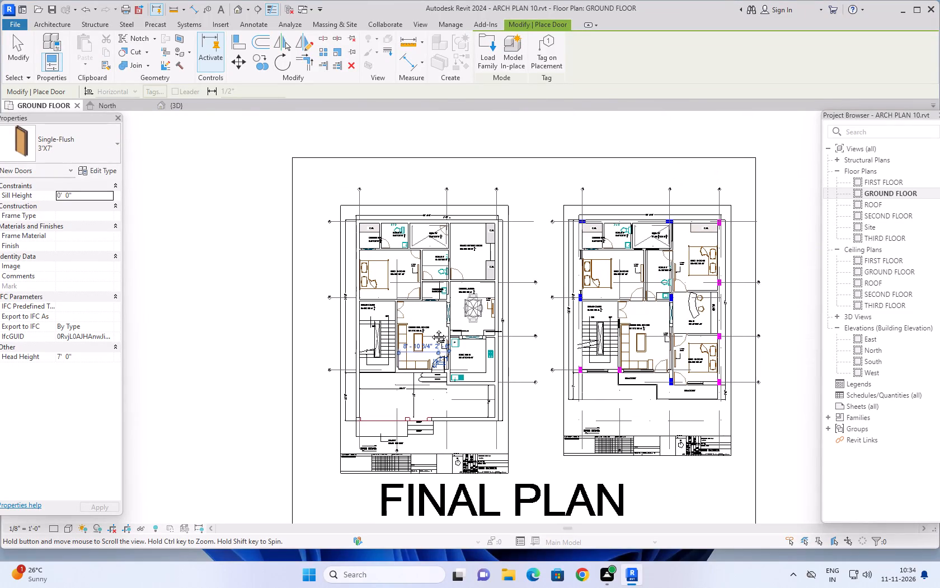
middle_drag(430, 329, 431, 339)
scroll(401, 325, up, 5)
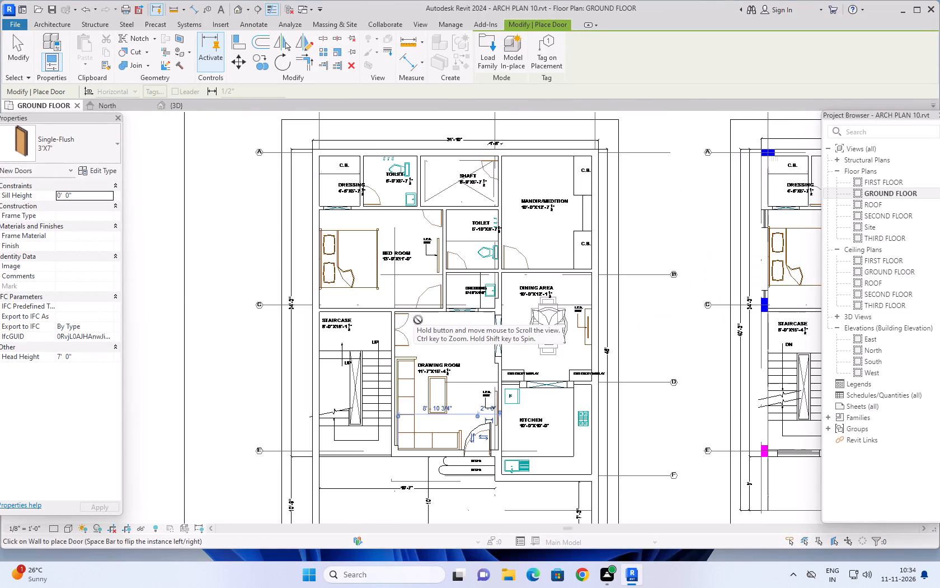
scroll(418, 320, up, 9)
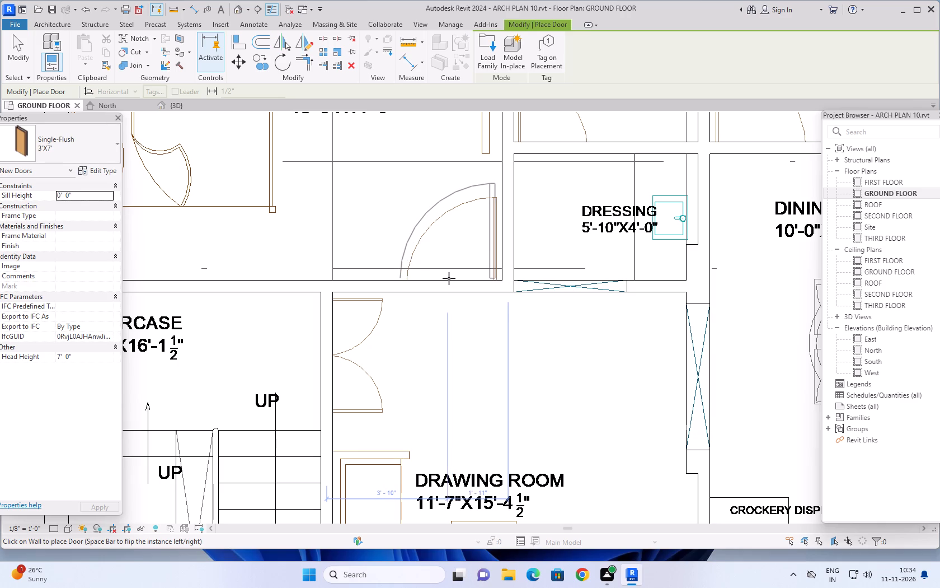
click(449, 278)
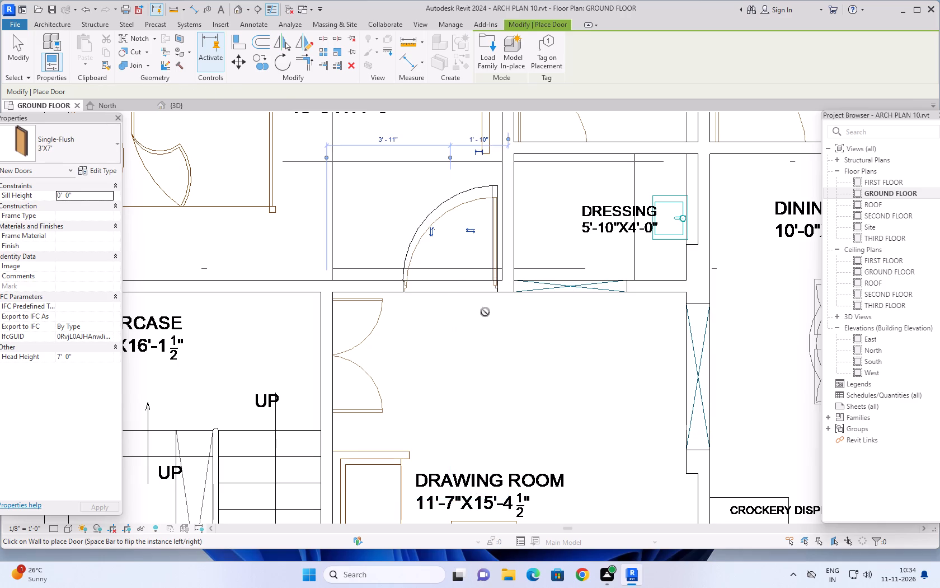
Place a 3'X7' door, flipped to match the CAD swing, in the wall between the dining area and the mandir room.
scroll(493, 312, down, 7)
middle_drag(501, 326, 467, 344)
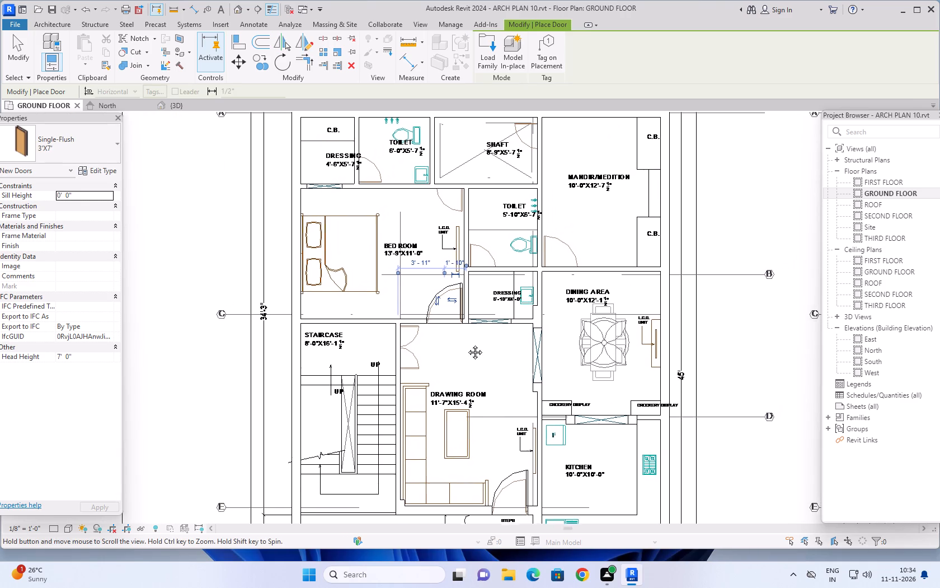
middle_drag(467, 344, 468, 358)
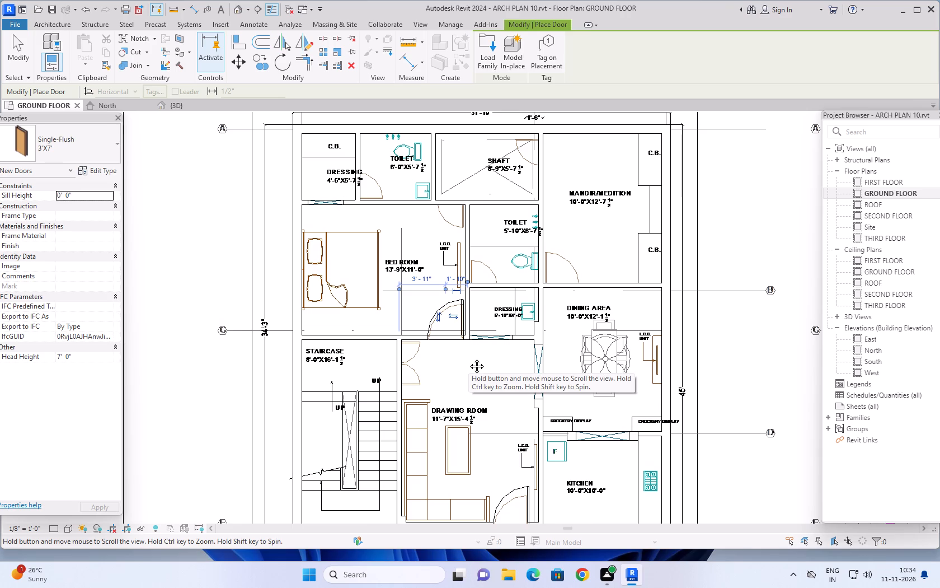
middle_drag(468, 358, 451, 348)
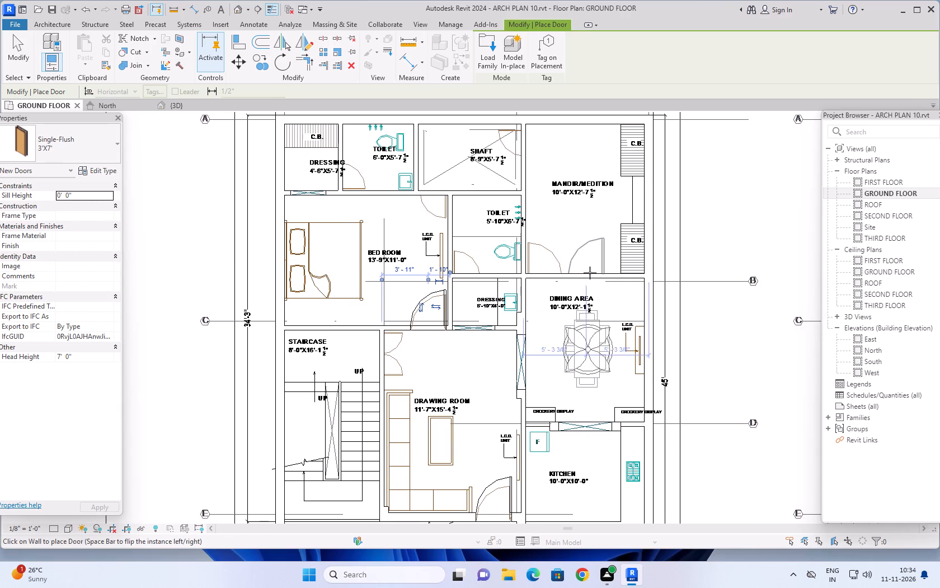
scroll(567, 268, up, 6)
key(space)
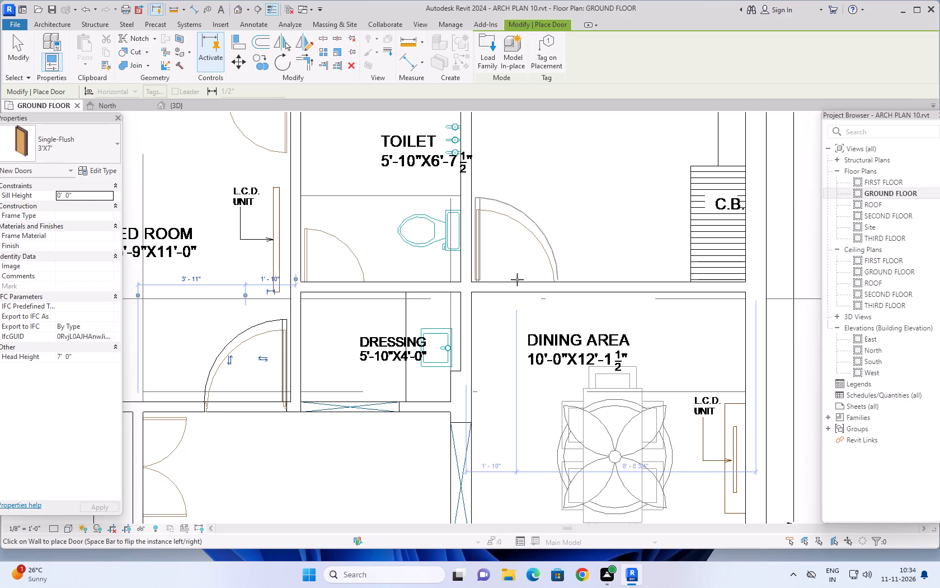
click(517, 279)
Examine the ground-floor plan around the bedroom, staircase, drawing room and kitchen for remaining door openings, and leave the Door tool.
scroll(529, 293, down, 7)
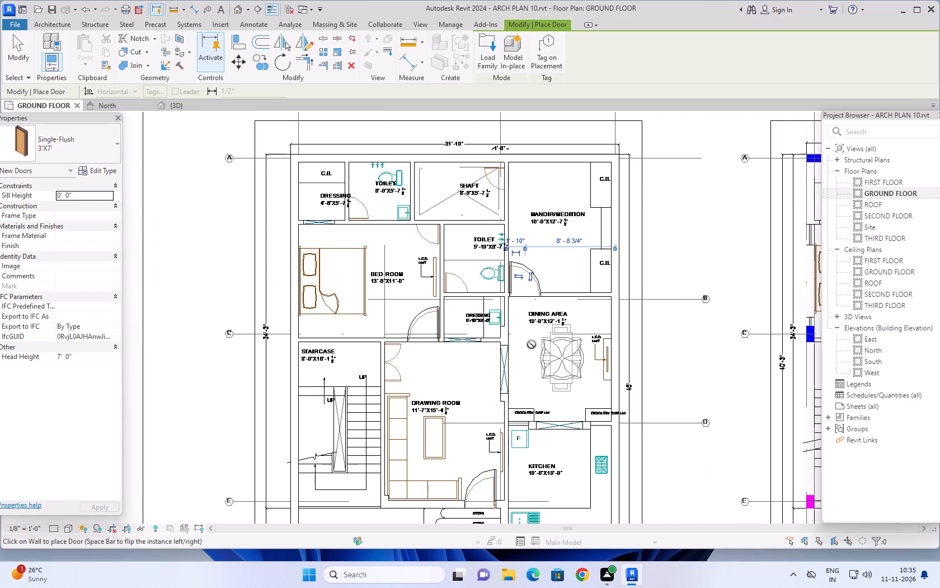
middle_drag(528, 349, 513, 280)
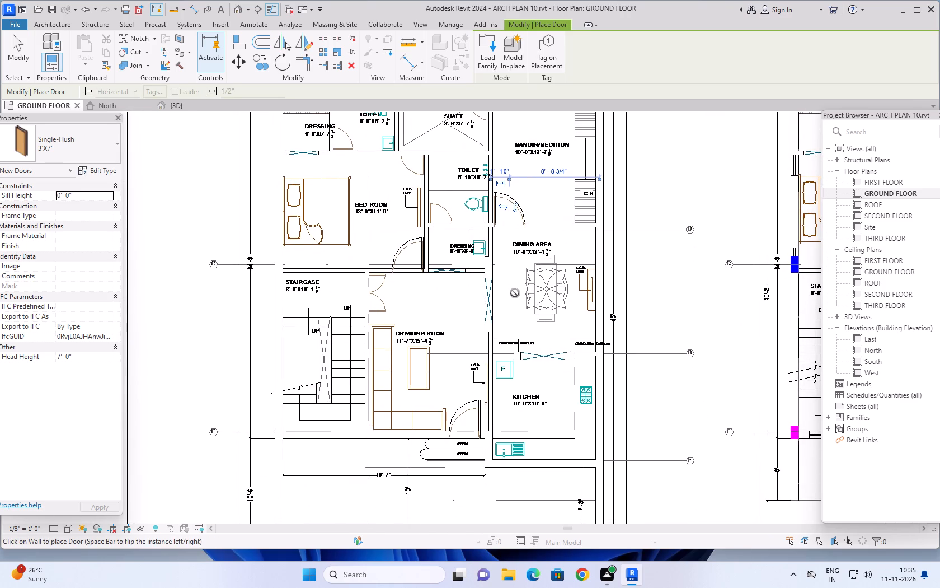
scroll(517, 293, down, 3)
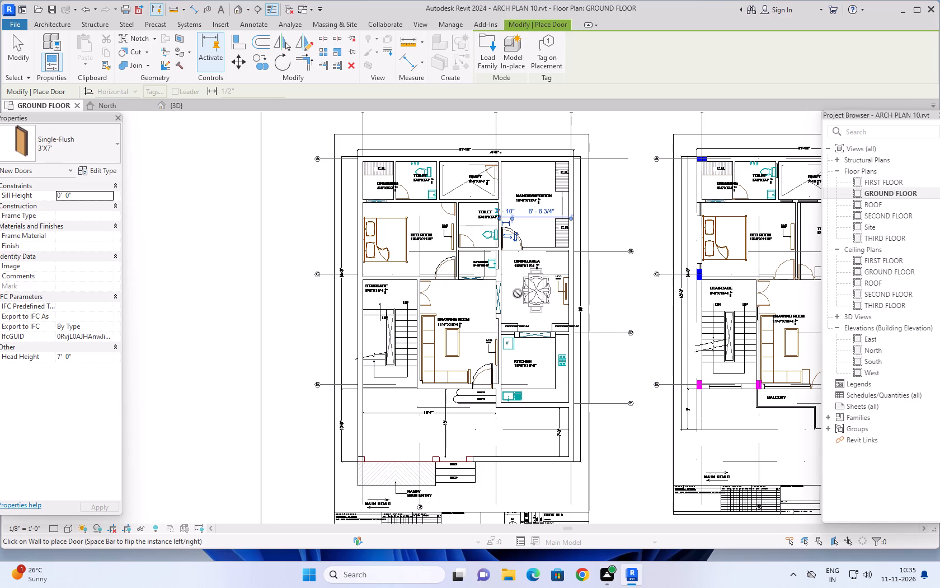
scroll(441, 276, up, 4)
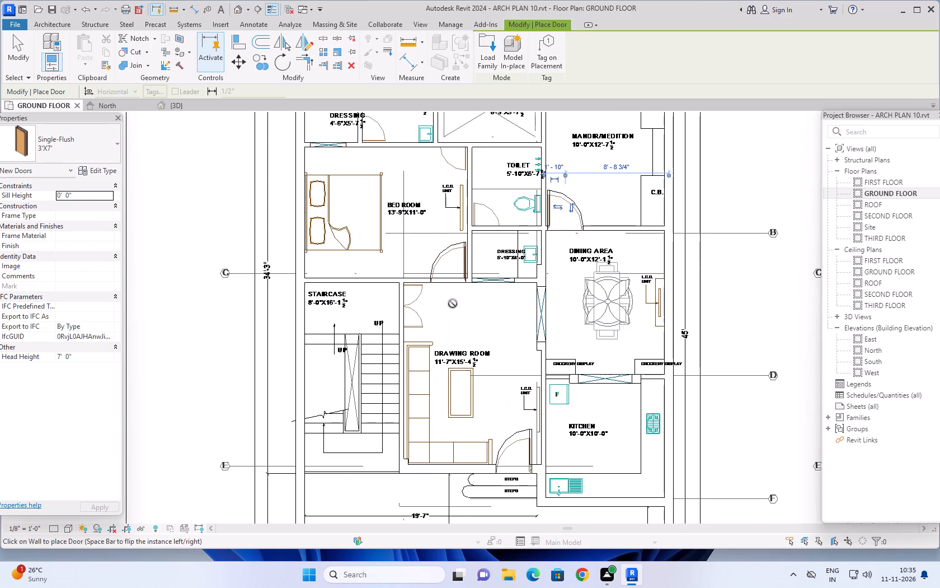
scroll(453, 304, up, 6)
scroll(454, 304, down, 8)
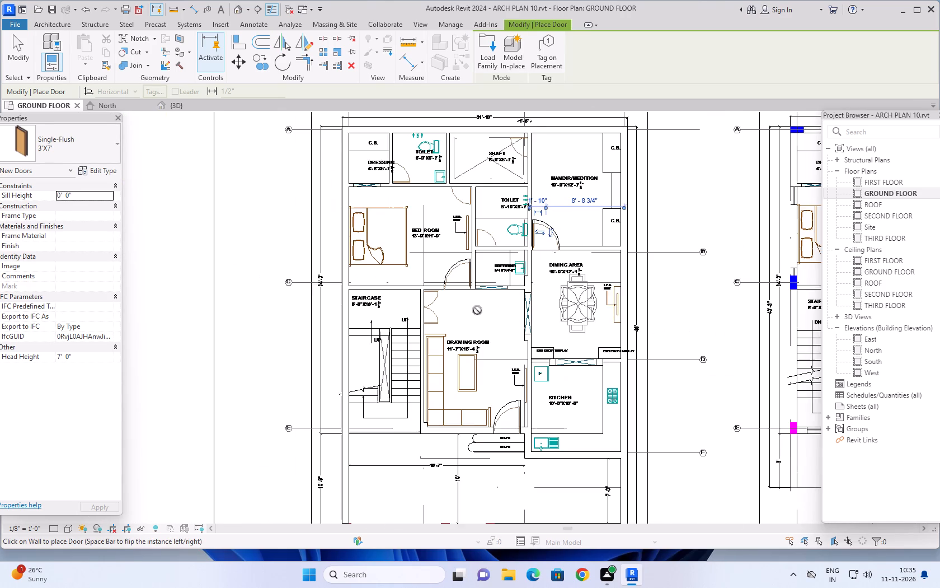
scroll(477, 310, down, 1)
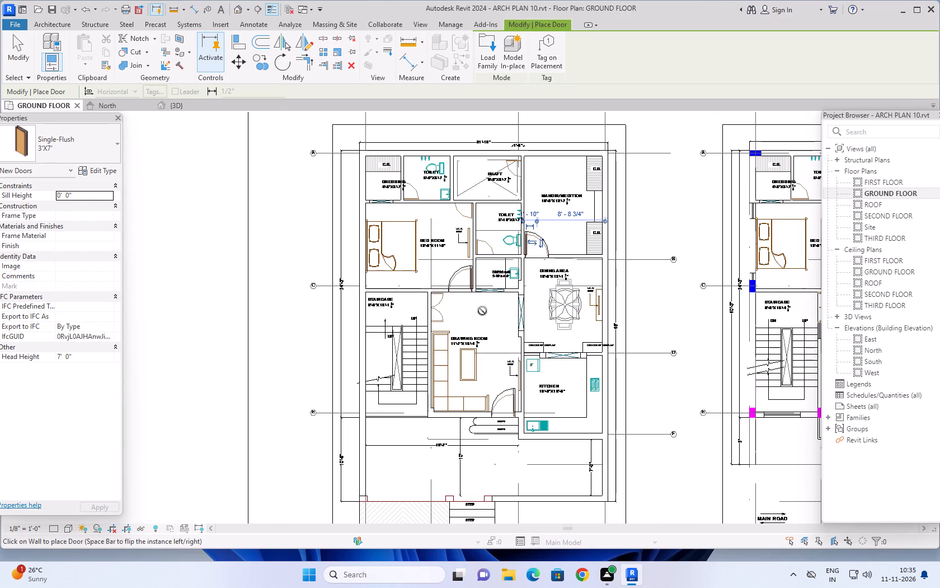
scroll(483, 311, up, 1)
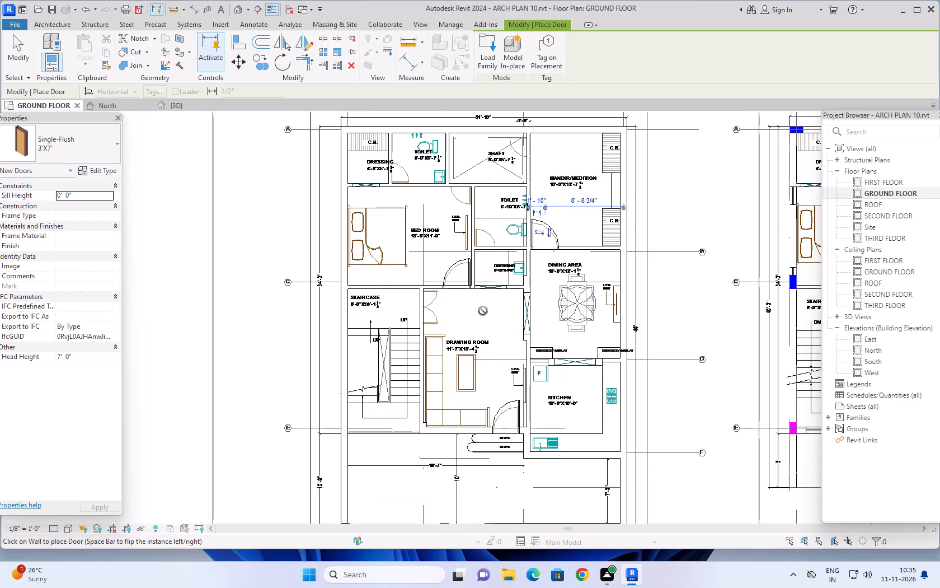
scroll(483, 311, up, 2)
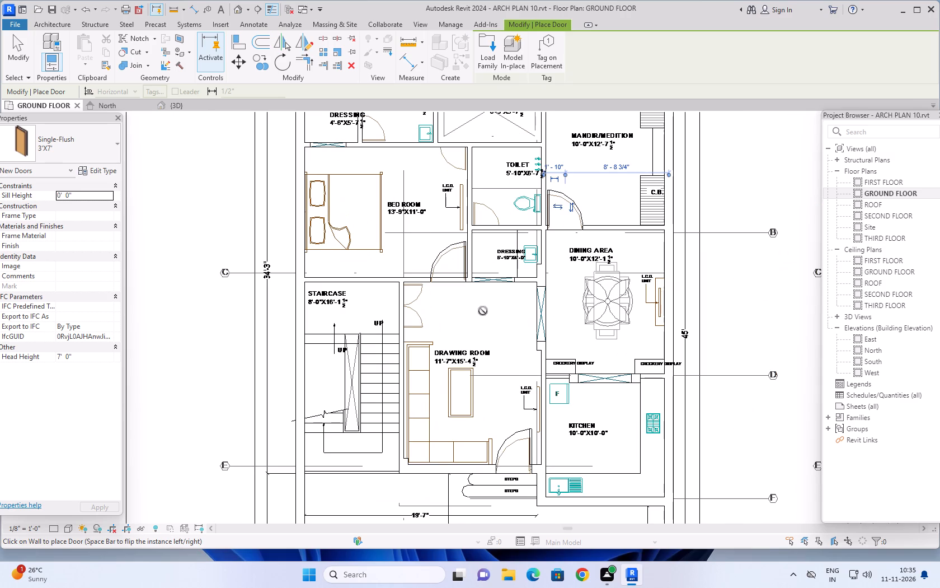
scroll(483, 311, down, 2)
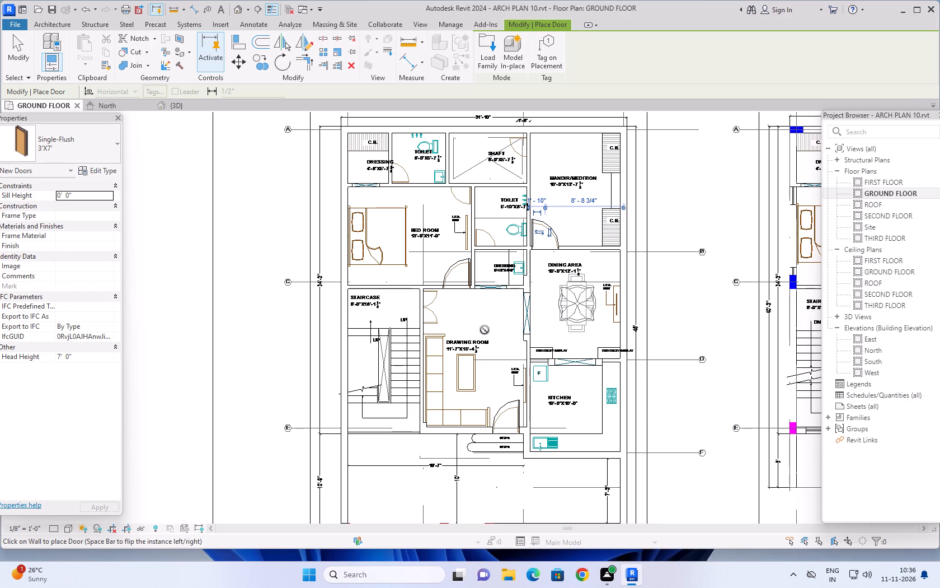
scroll(468, 323, down, 1)
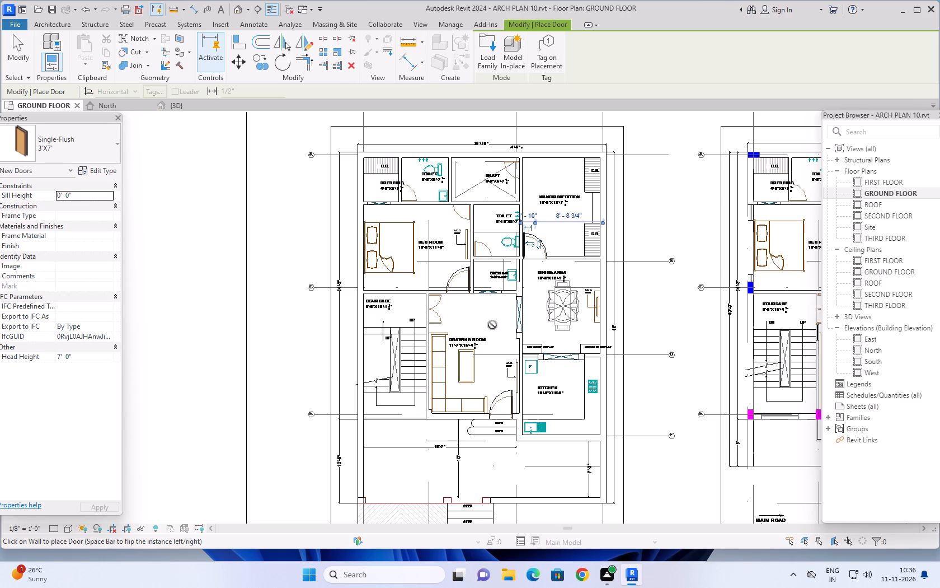
scroll(298, 298, up, 4)
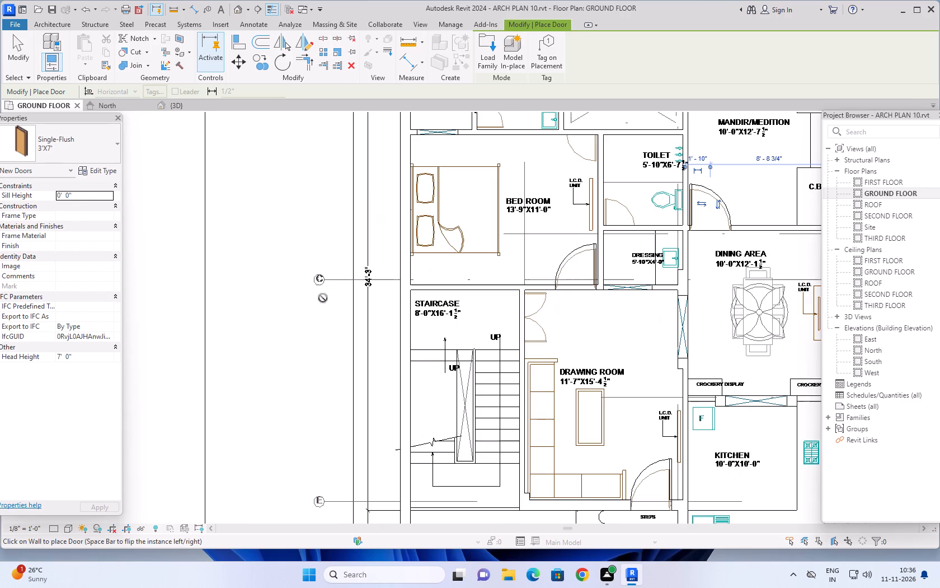
scroll(368, 309, down, 5)
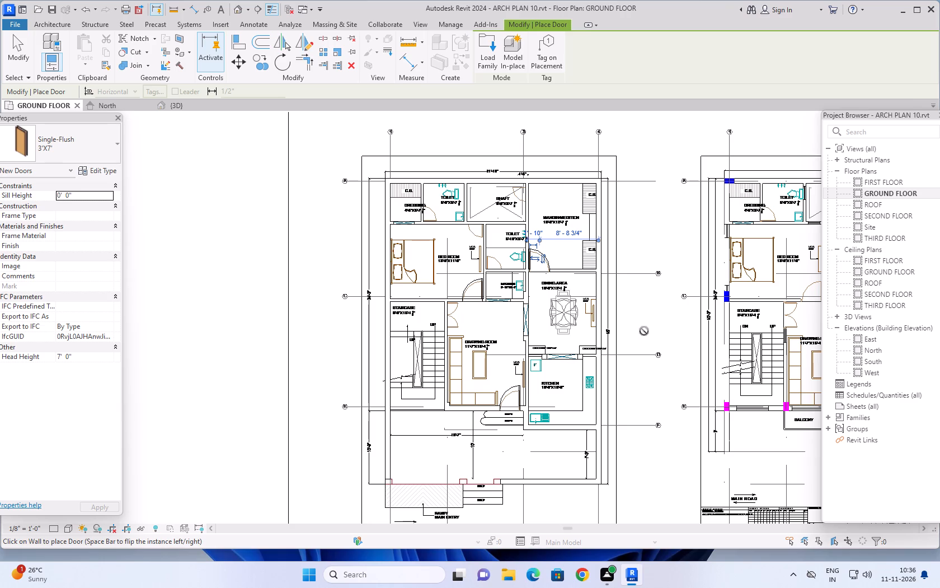
key(Escape)
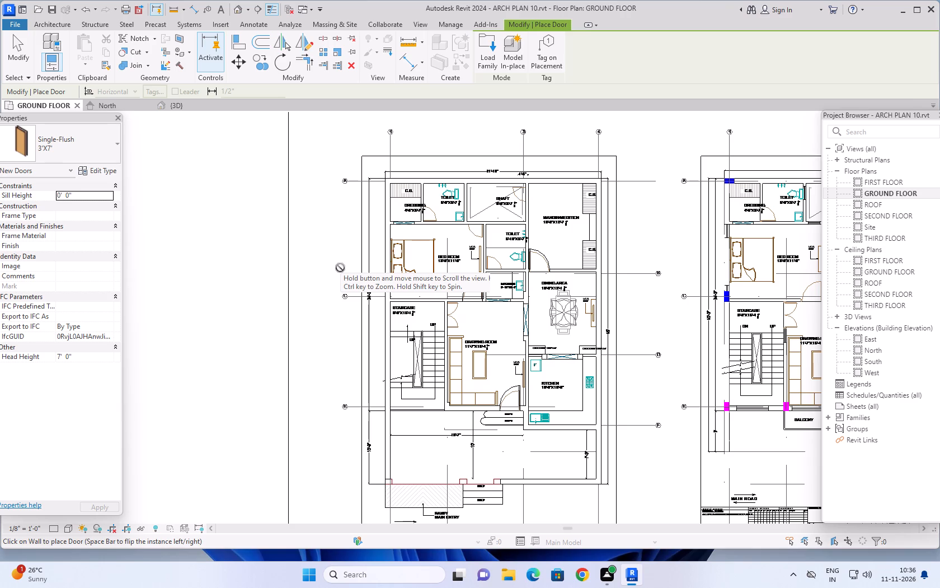
key(Escape)
key(Escape)
key(Escape)
key(Escape)
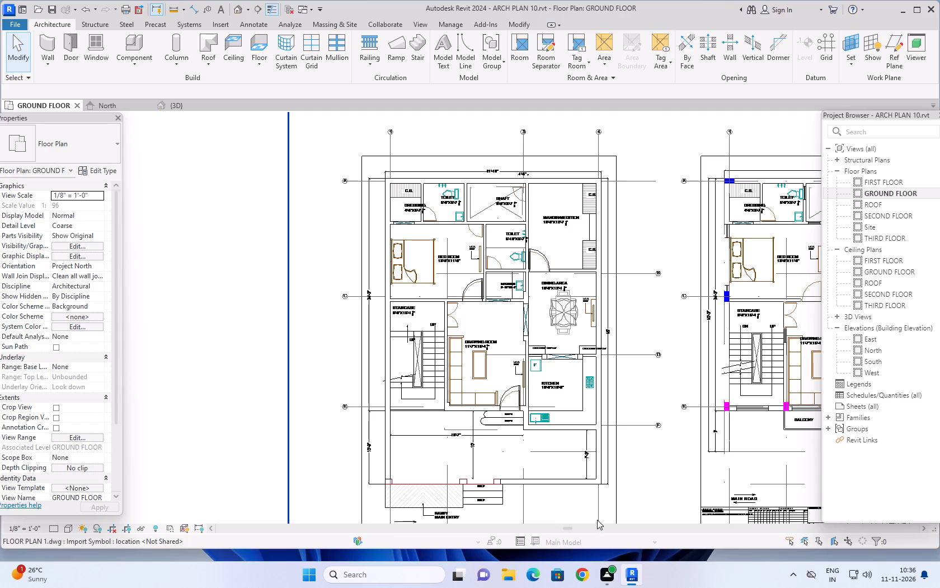
key(Escape)
key(Escape)
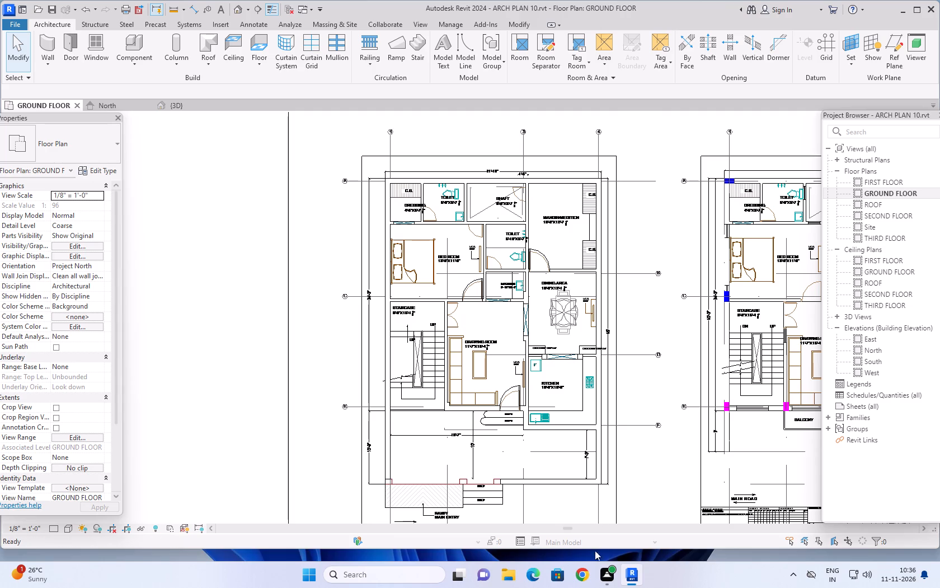
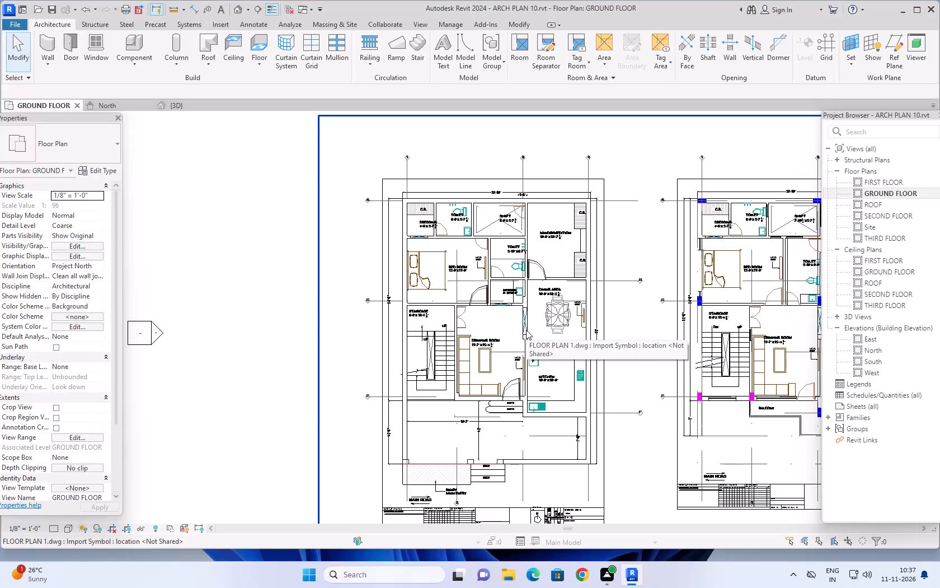
Examine the two imported floor plan drawings in the ground floor plan view.
scroll(527, 330, down, 1)
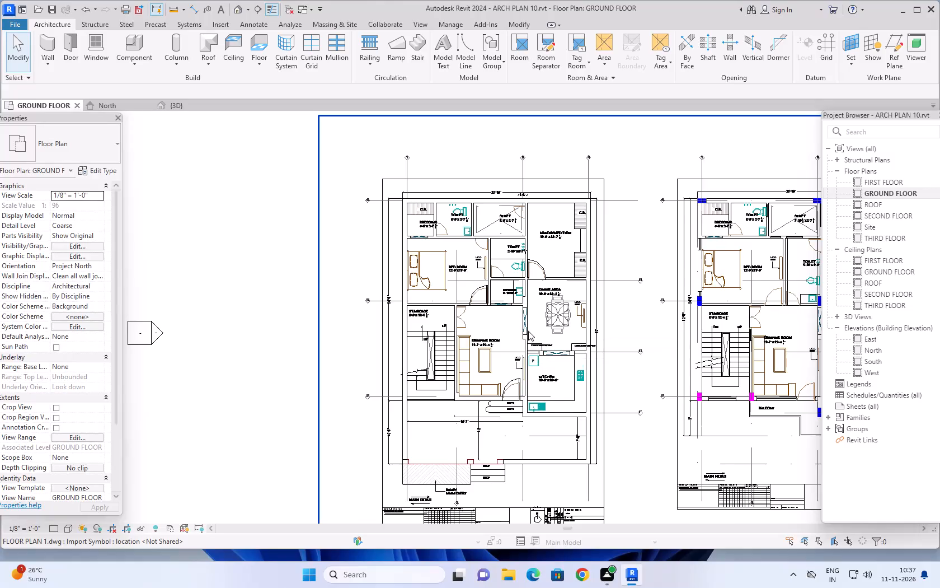
scroll(528, 331, down, 1)
scroll(599, 376, down, 2)
middle_drag(612, 421, 607, 418)
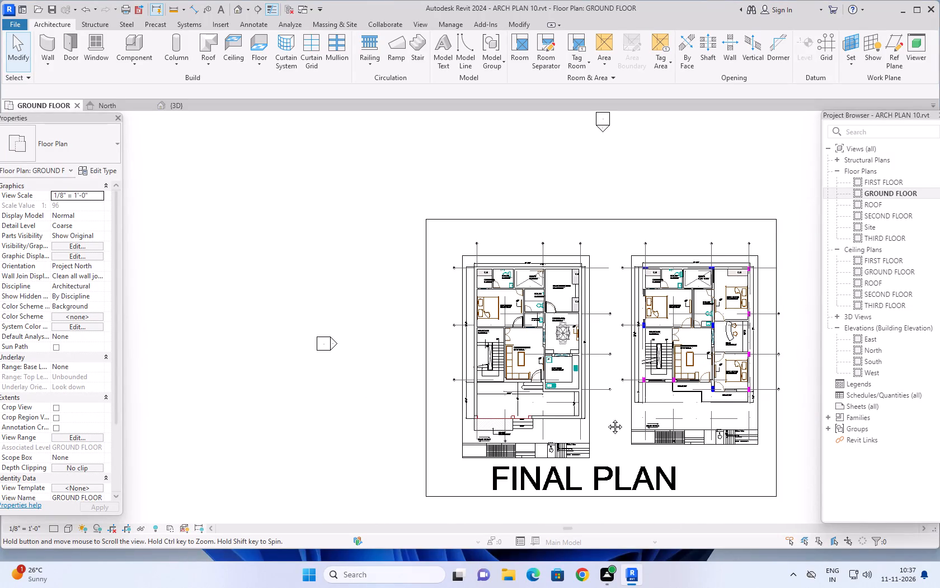
middle_drag(607, 418, 574, 369)
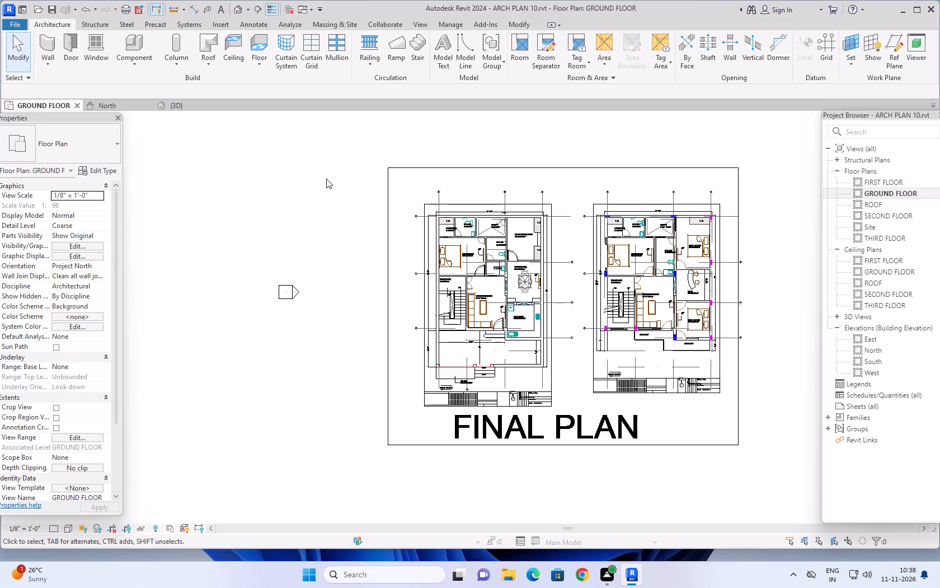
scroll(328, 187, down, 3)
middle_drag(368, 146, 428, 185)
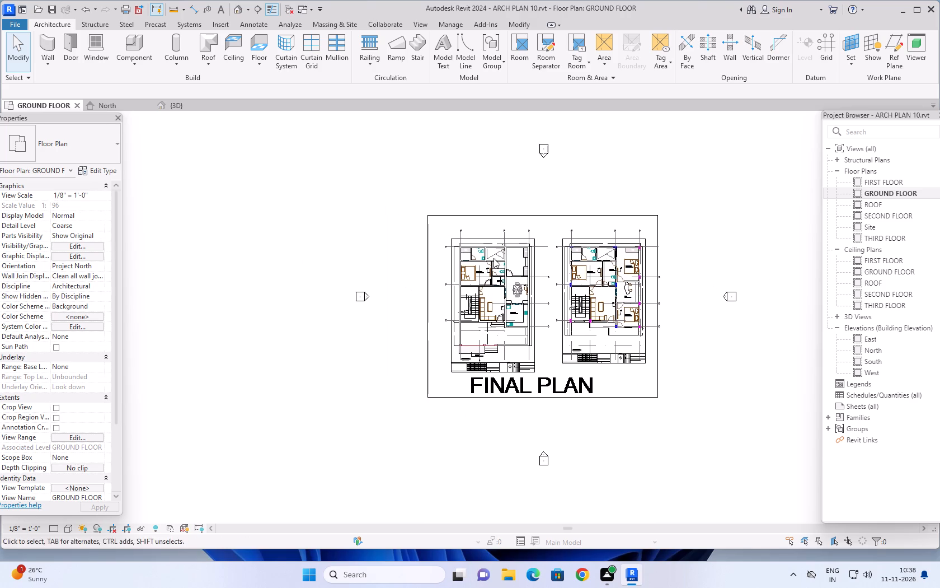
scroll(507, 283, up, 6)
scroll(591, 238, up, 1)
scroll(591, 237, down, 1)
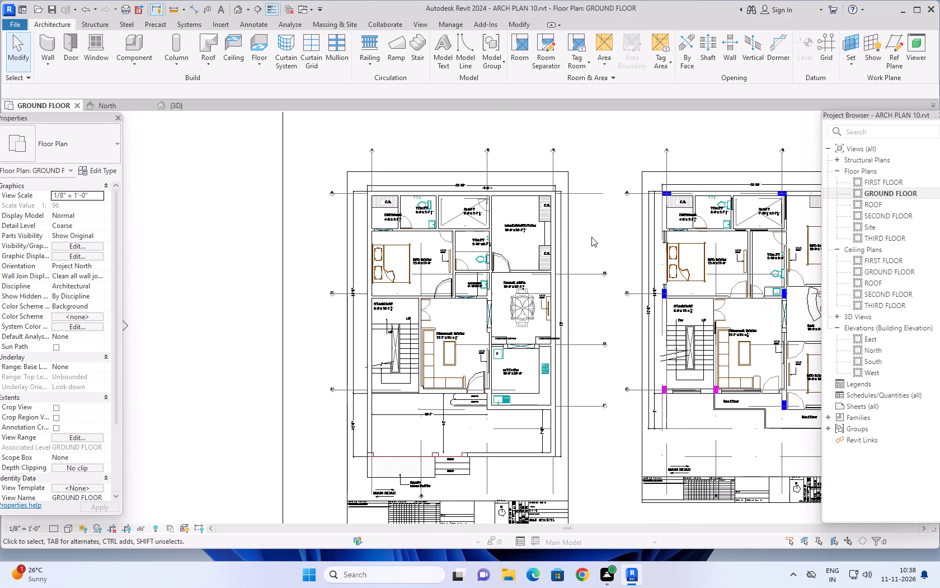
scroll(591, 237, down, 4)
middle_drag(591, 236, 588, 256)
scroll(591, 244, down, 1)
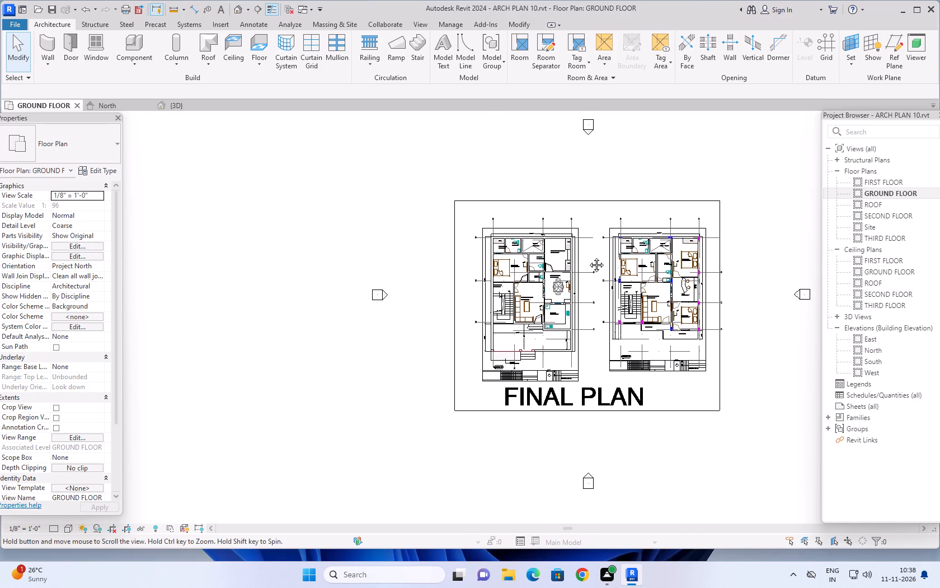
middle_drag(588, 256, 592, 271)
scroll(519, 239, up, 5)
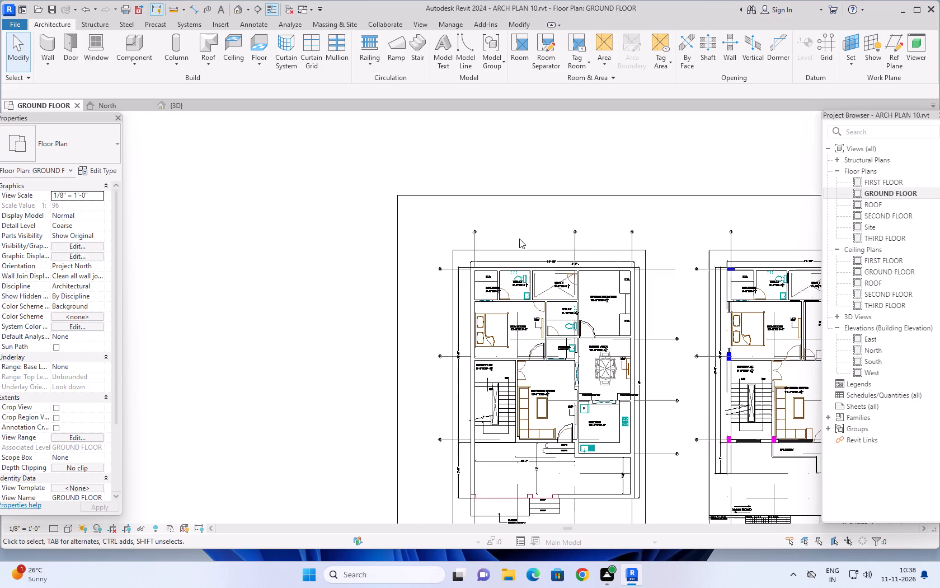
scroll(654, 332, down, 6)
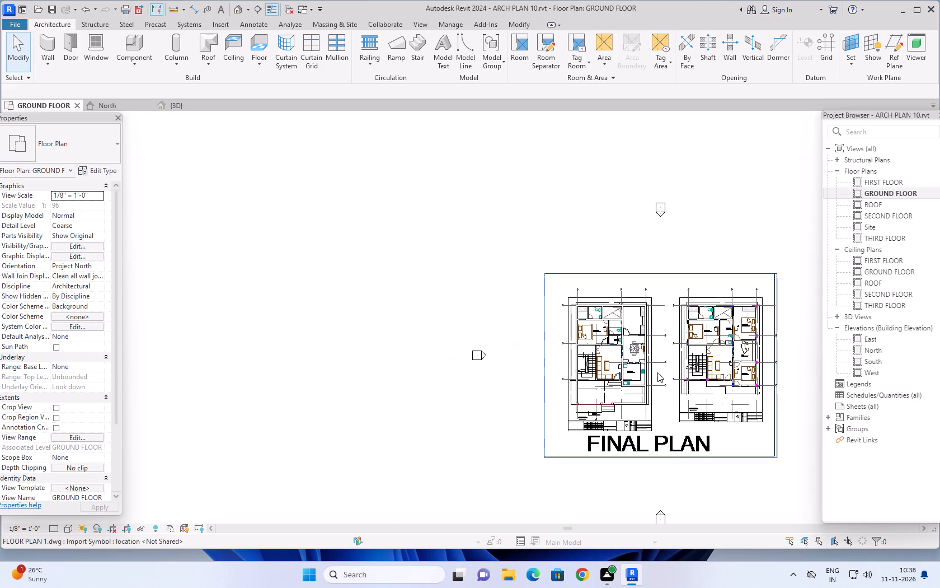
middle_drag(659, 402, 629, 396)
scroll(632, 372, up, 3)
scroll(638, 306, up, 1)
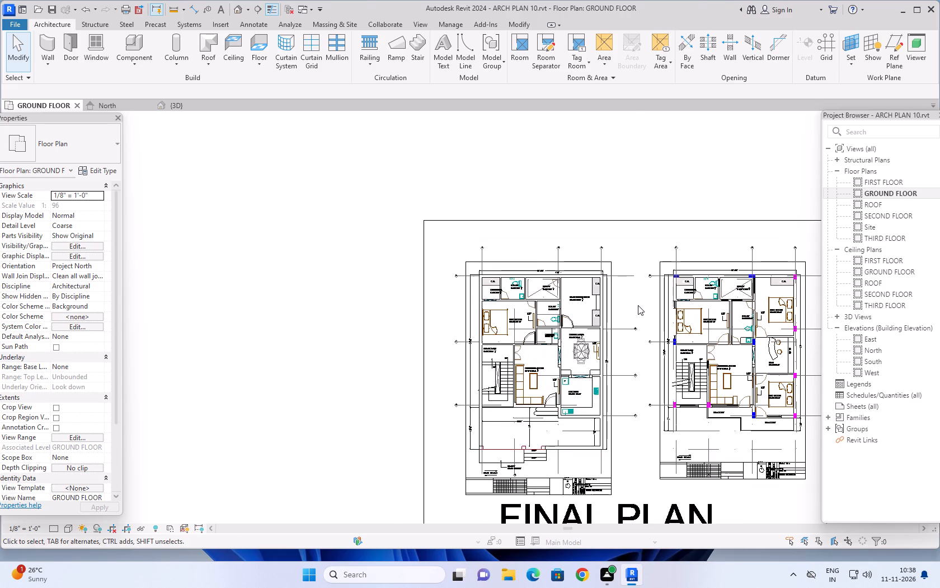
scroll(638, 305, up, 1)
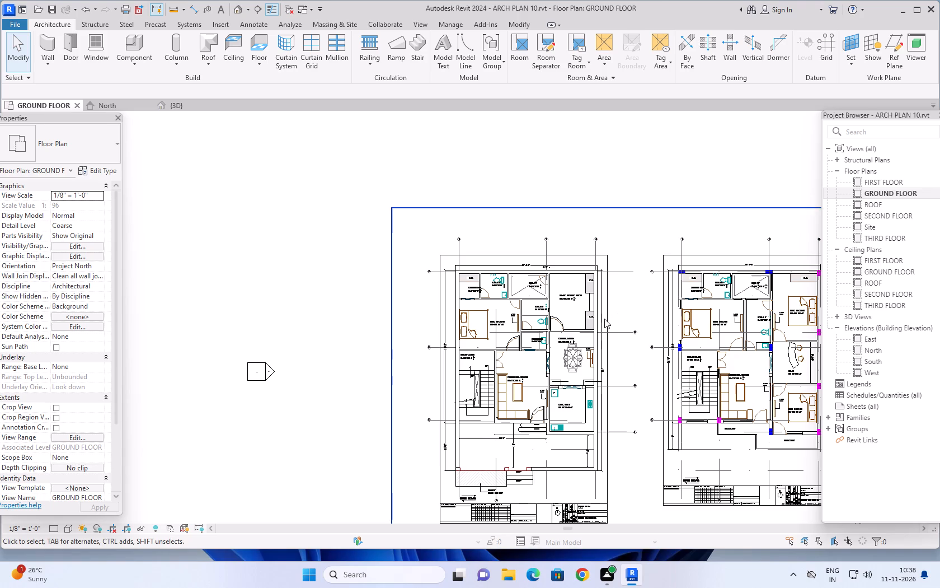
Duplicate the Single-Flush 3'X7' door type as 2'6" and set its width to 2'6".
click(68, 44)
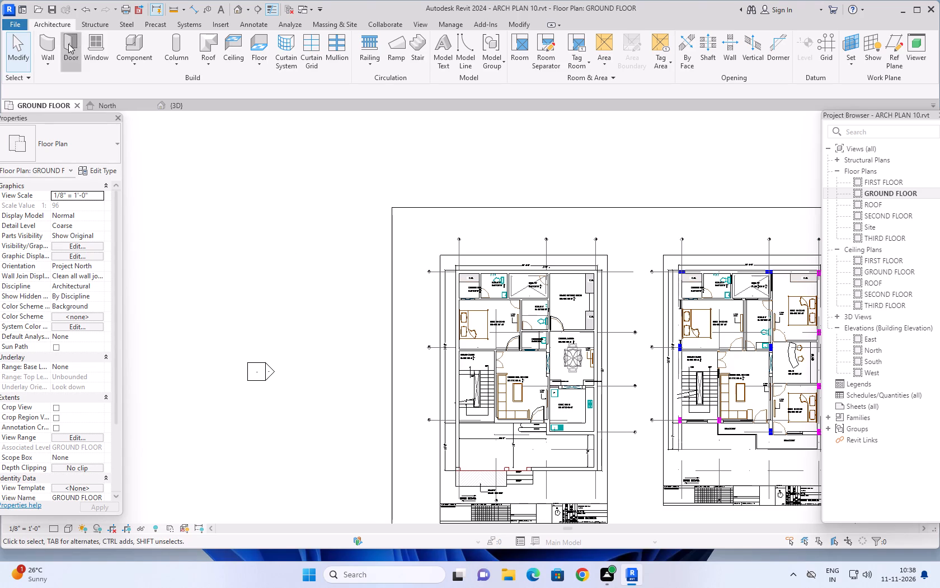
click(101, 167)
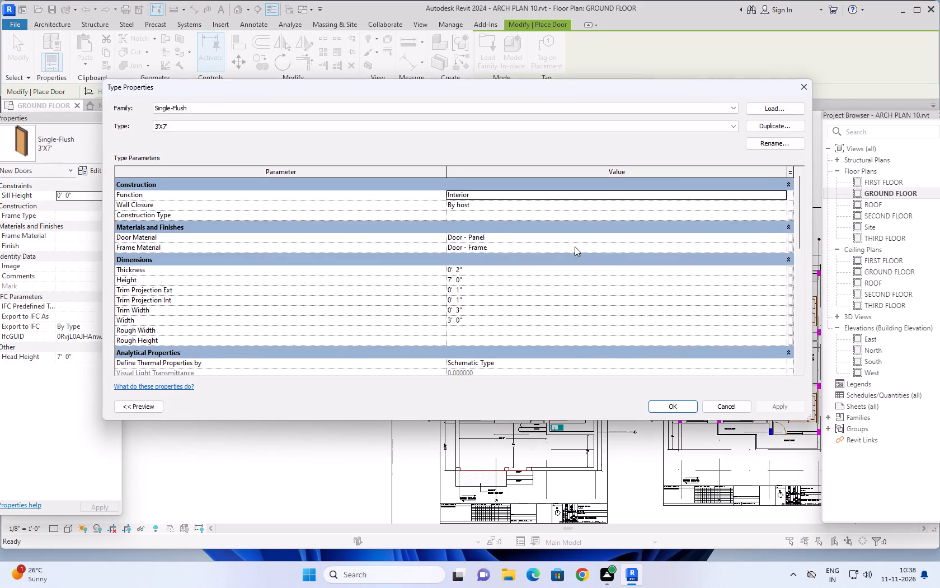
click(788, 123)
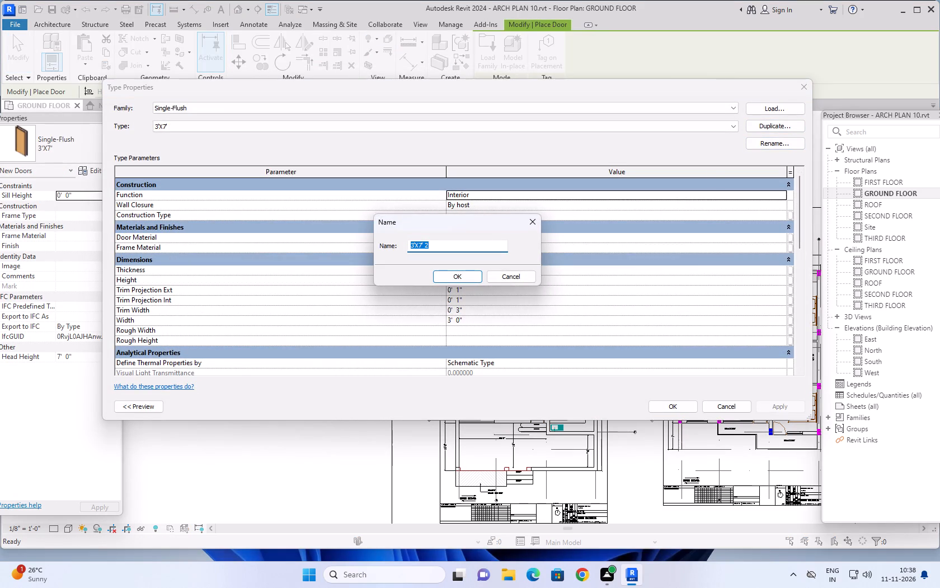
text(2'6")
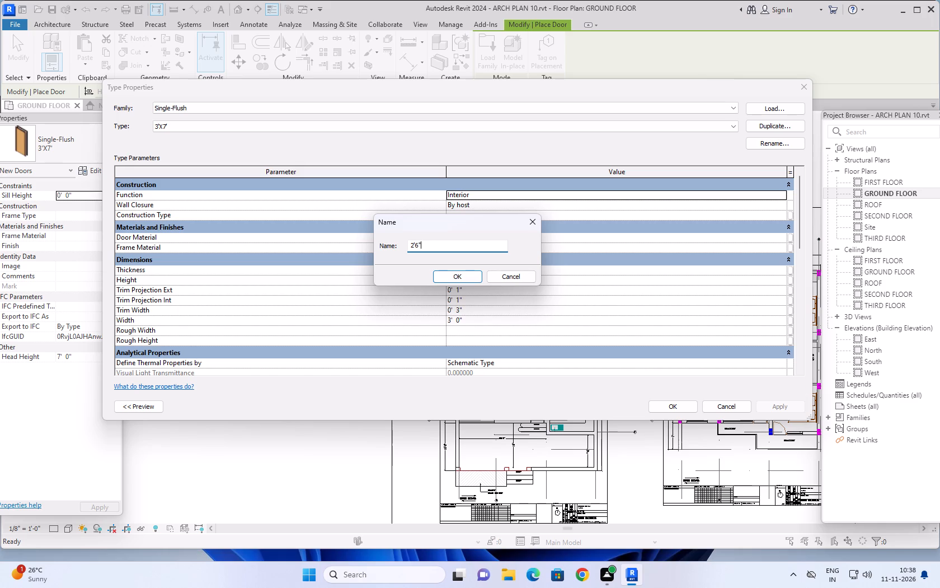
key(Return)
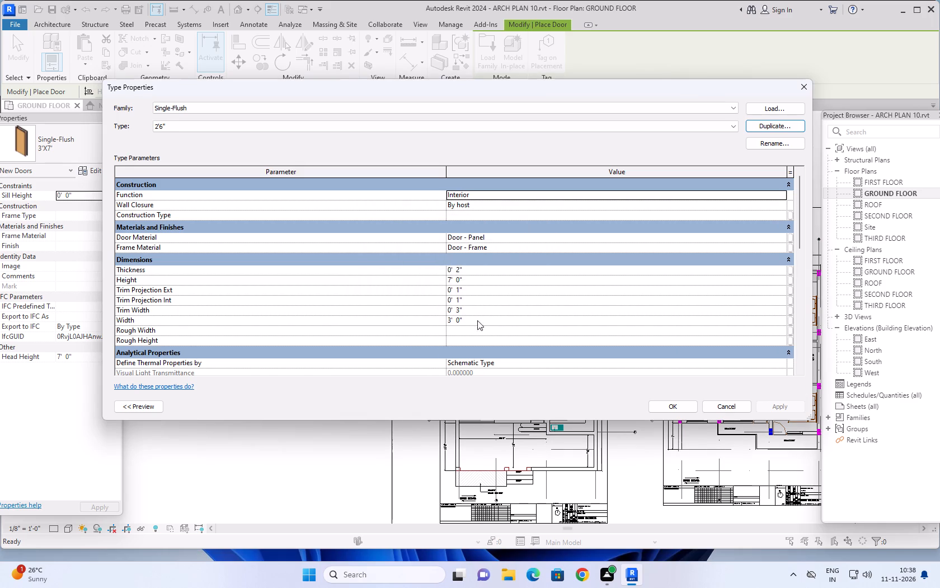
click(472, 325)
text(2'6")
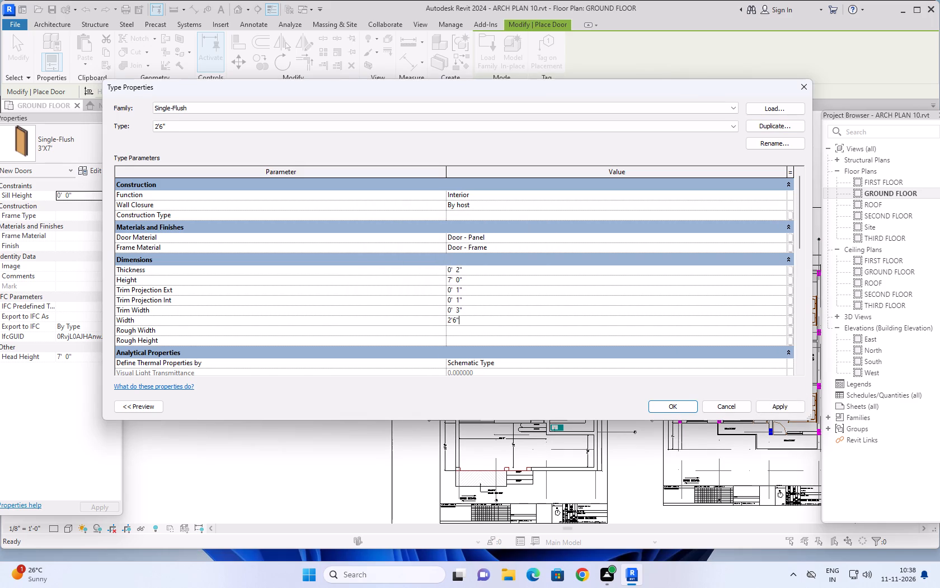
click(781, 403)
click(680, 407)
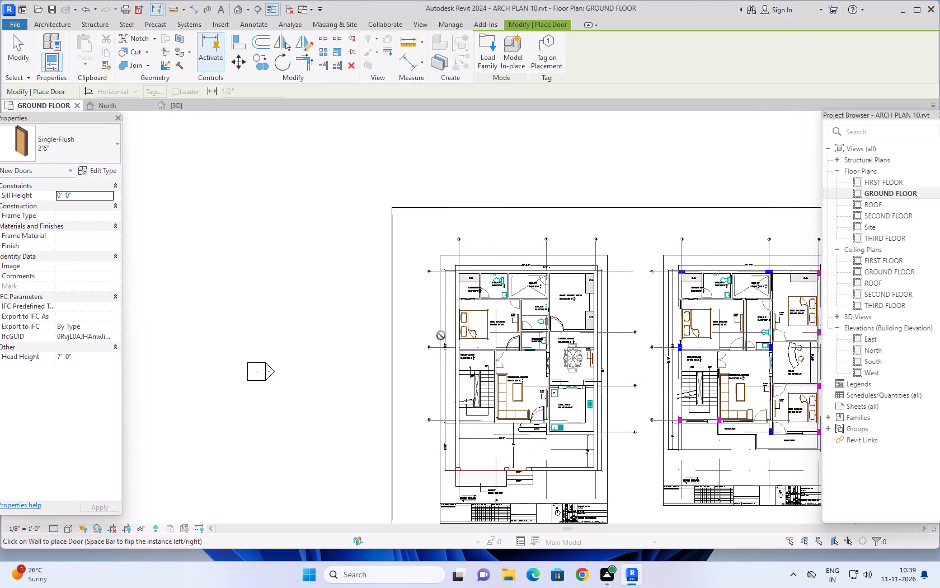
Place a 2'6" door between the 5'-10" wide toilet and its dressing room, about 1'-7" from the bedroom-side wall, swinging into the toilet.
scroll(441, 335, up, 1)
scroll(431, 330, down, 4)
middle_drag(424, 333, 405, 296)
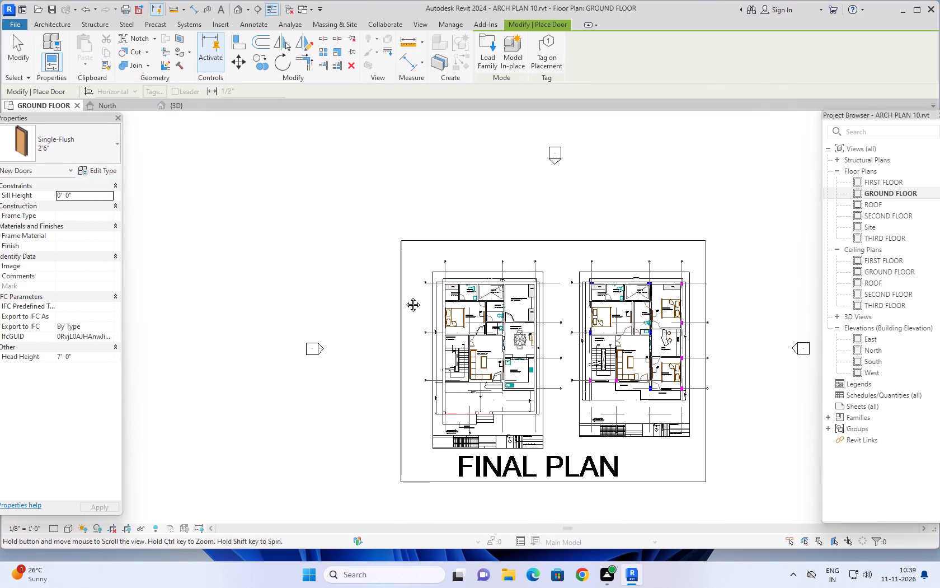
middle_drag(405, 296, 378, 266)
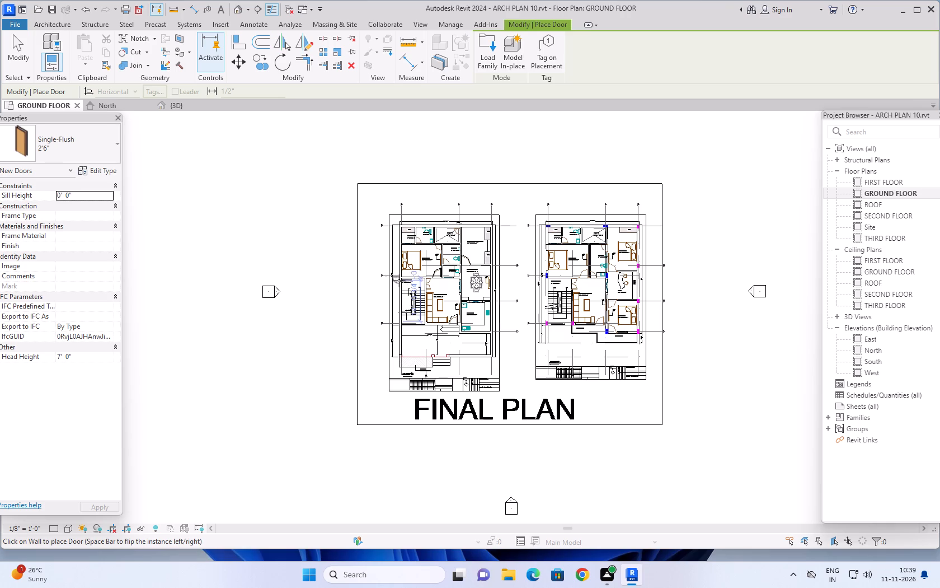
scroll(424, 268, up, 13)
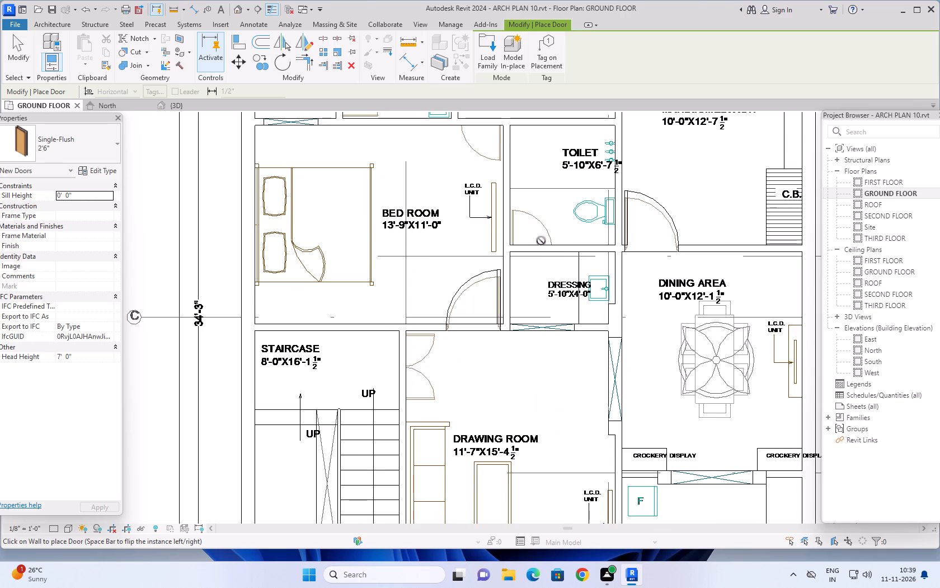
key(space)
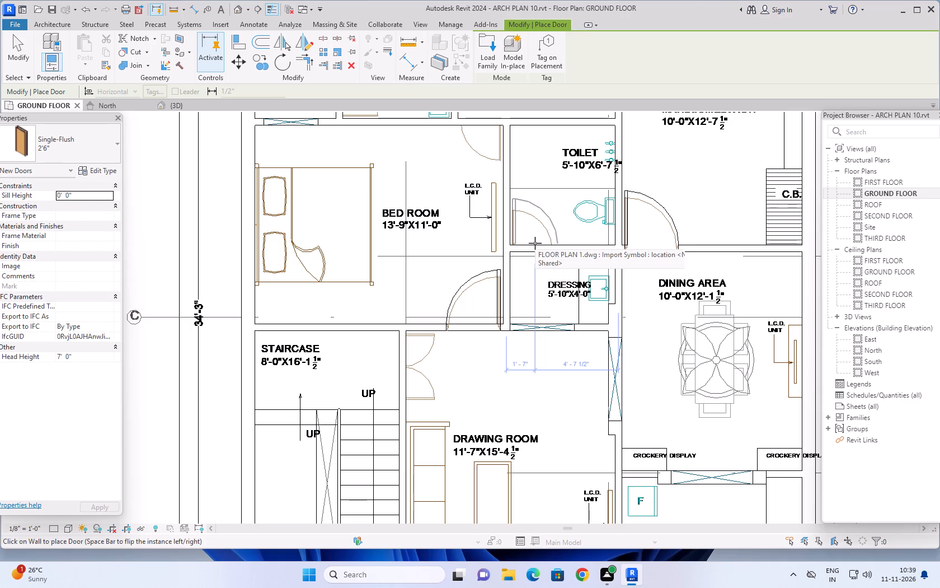
click(535, 243)
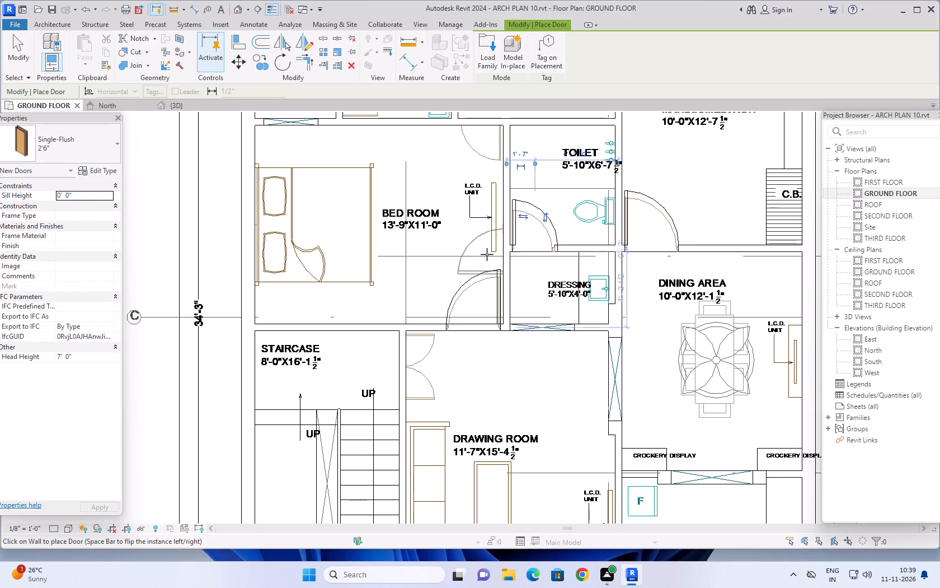
Place a 2'6" door between the 4'-6" wide dressing room and adjoining toilet, about 1'-7" from the bedroom wall, swinging into the toilet.
scroll(355, 203, down, 4)
middle_drag(363, 177, 365, 198)
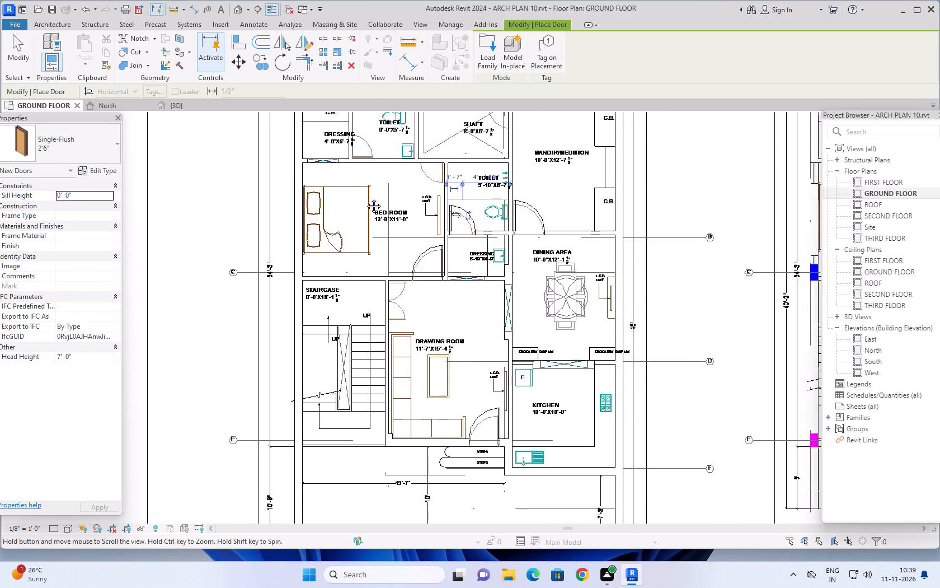
middle_drag(365, 198, 374, 278)
scroll(365, 236, up, 6)
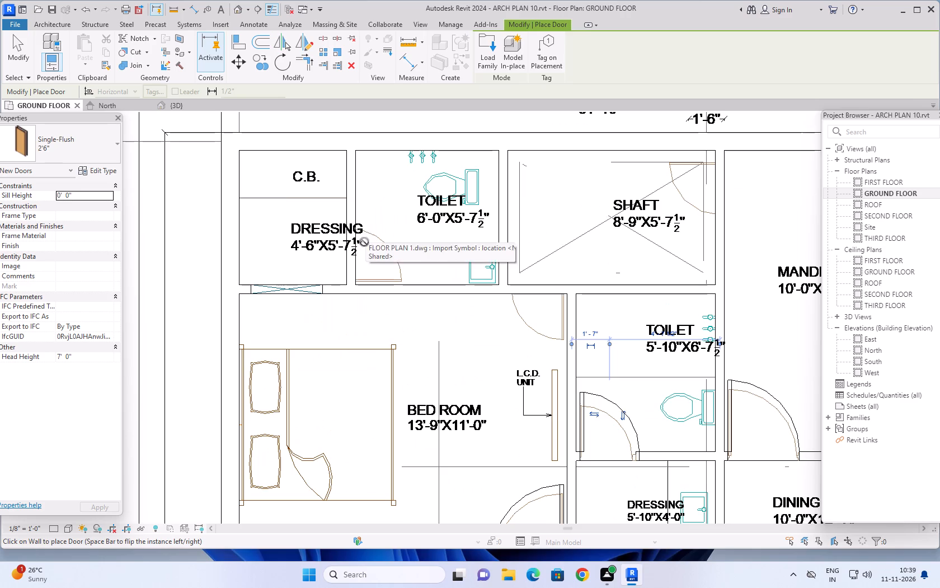
scroll(364, 242, up, 5)
key(space)
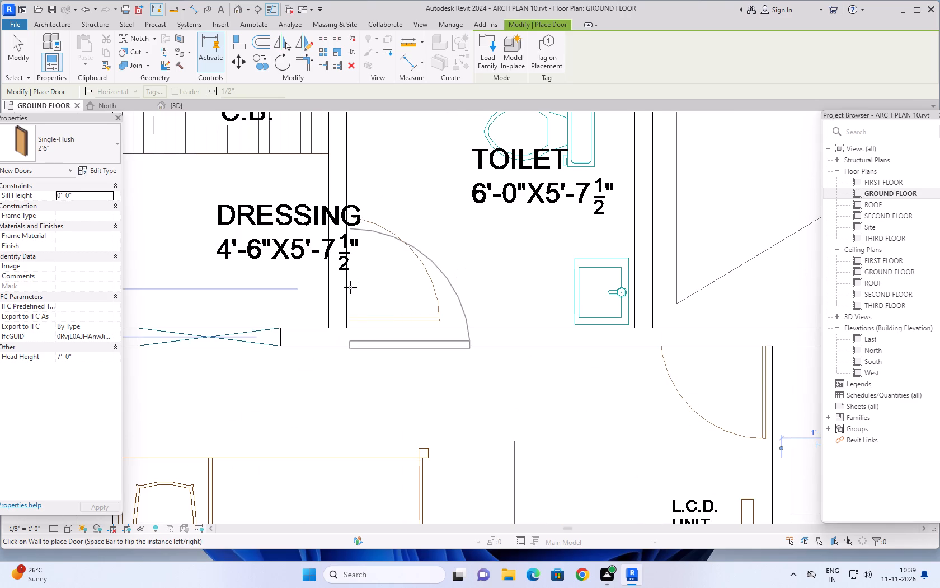
click(347, 259)
Place a 2'6" door between the shaft and mandir room, about 2'-2" from the outer wall on grid A, swinging into the shaft.
scroll(379, 255, down, 5)
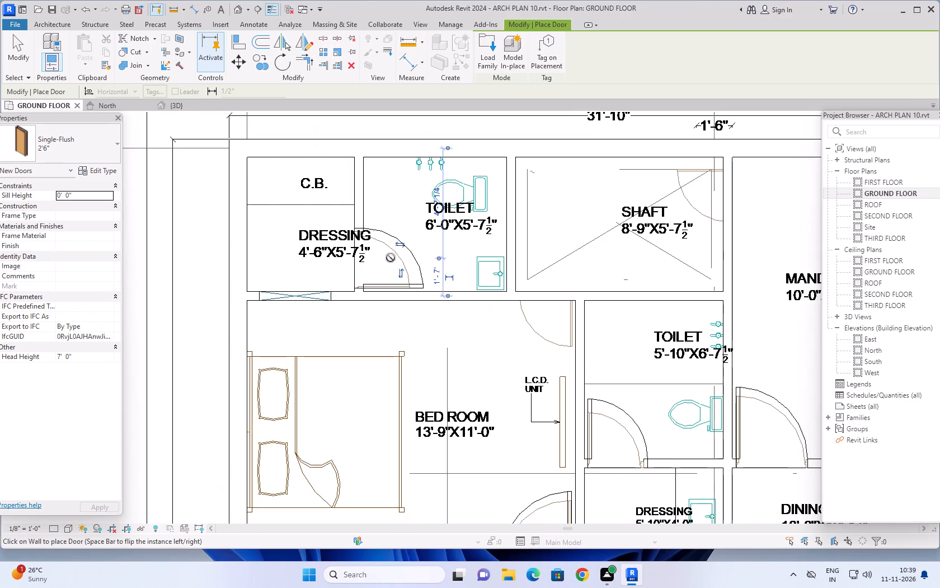
scroll(396, 261, down, 3)
scroll(610, 220, up, 2)
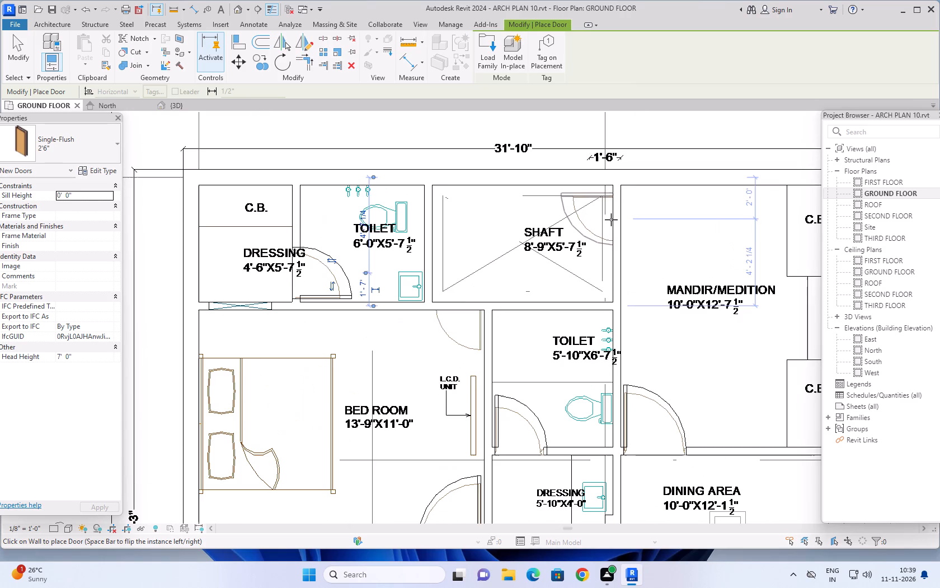
click(612, 223)
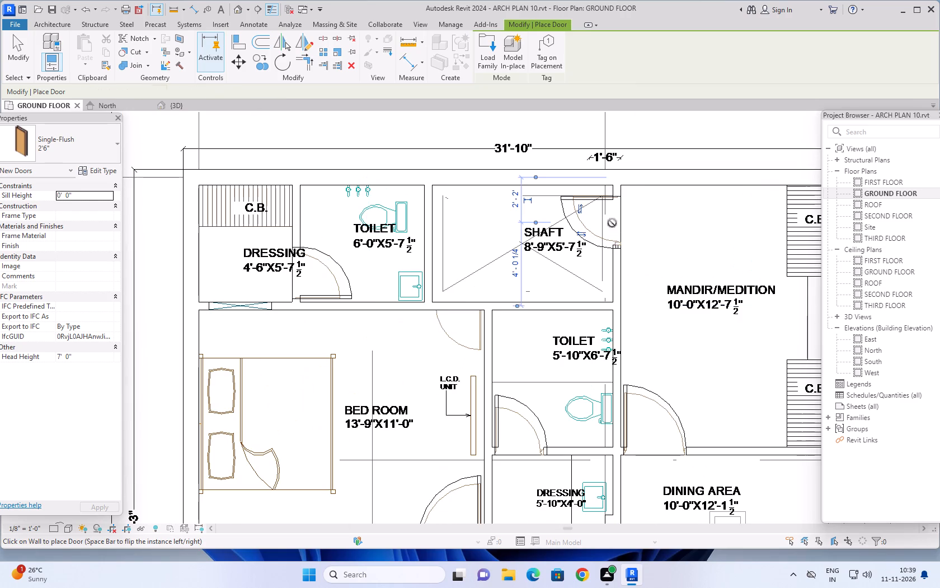
scroll(572, 261, down, 4)
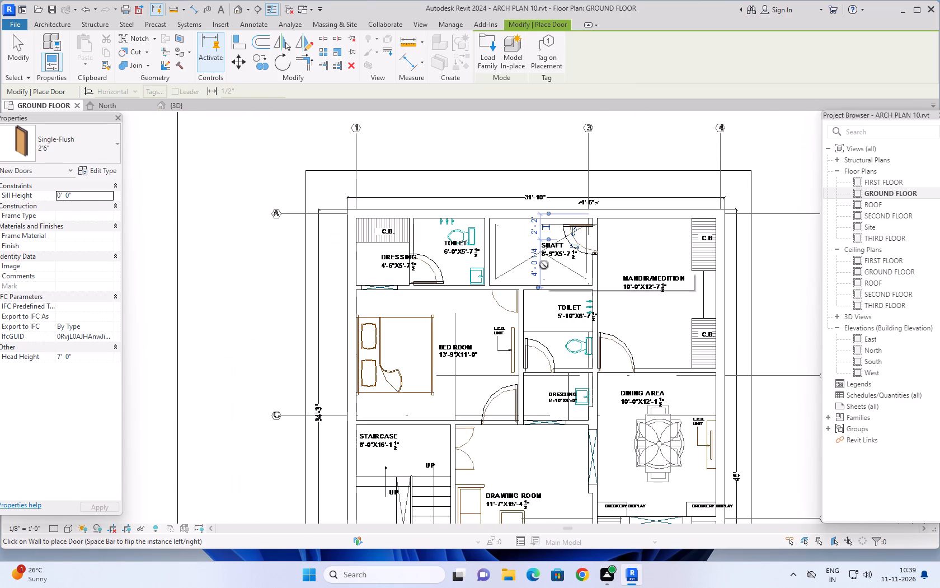
middle_drag(543, 263, 530, 202)
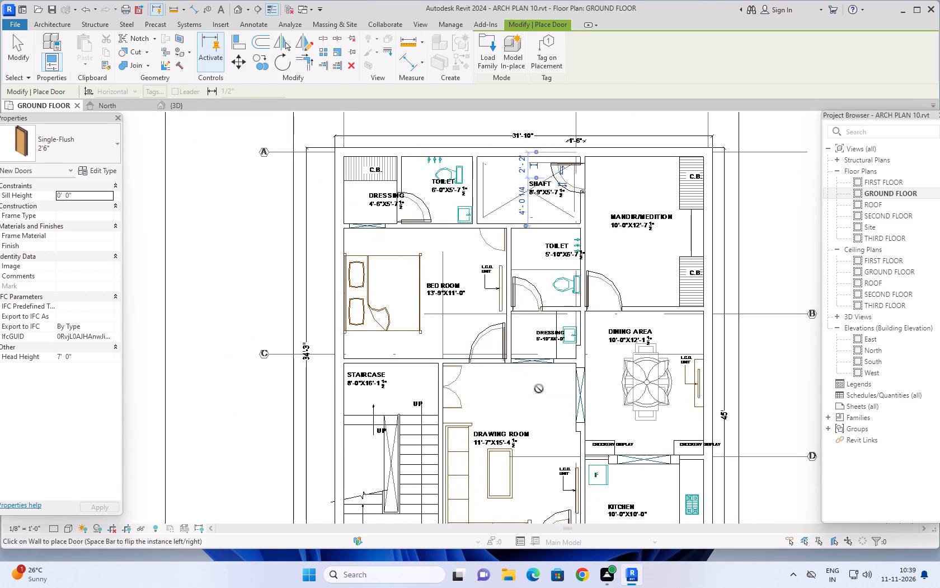
scroll(539, 390, down, 2)
middle_drag(536, 385, 490, 284)
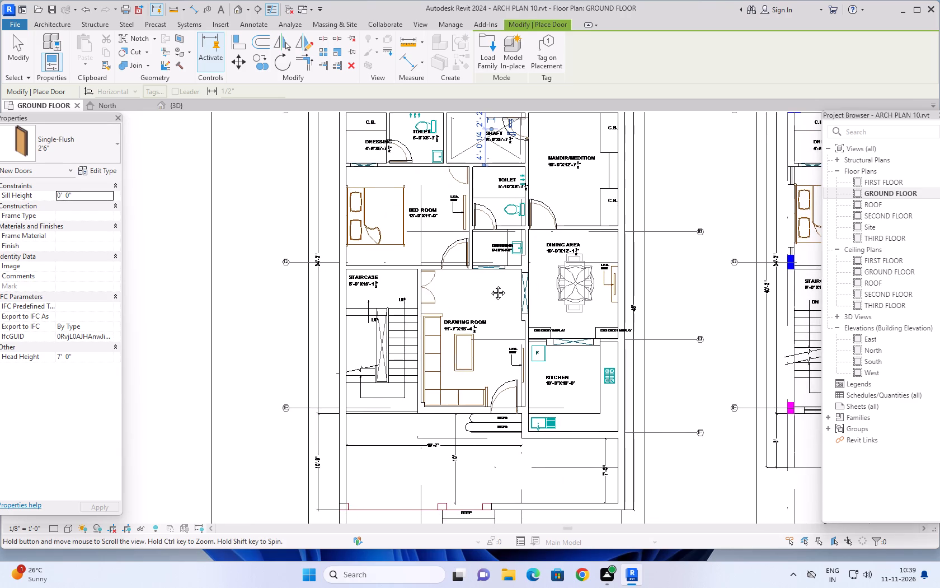
middle_drag(490, 284, 486, 316)
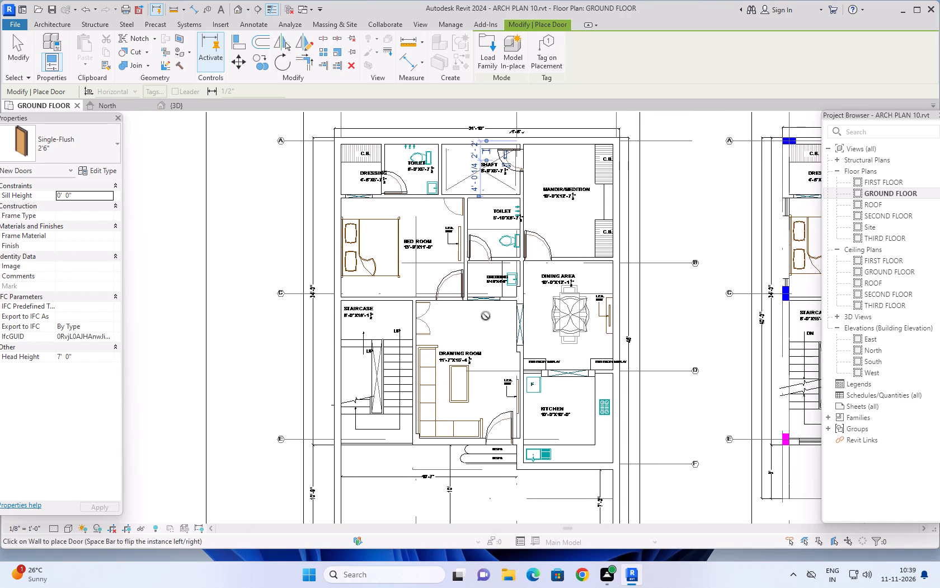
key(Escape)
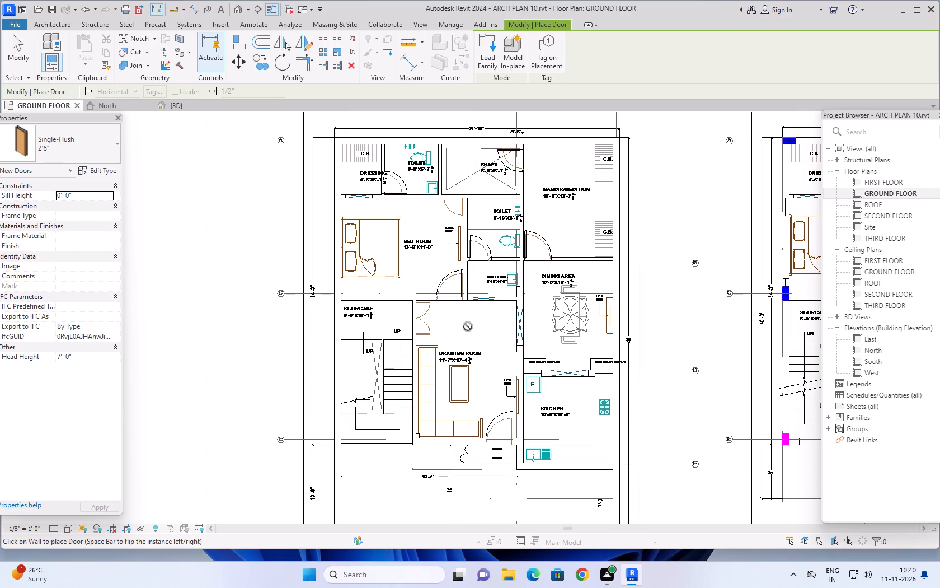
Measure the width of the double-leaf door drawn in the wall between the staircase and drawing room with an aligned dimension.
click(194, 7)
scroll(410, 295, up, 4)
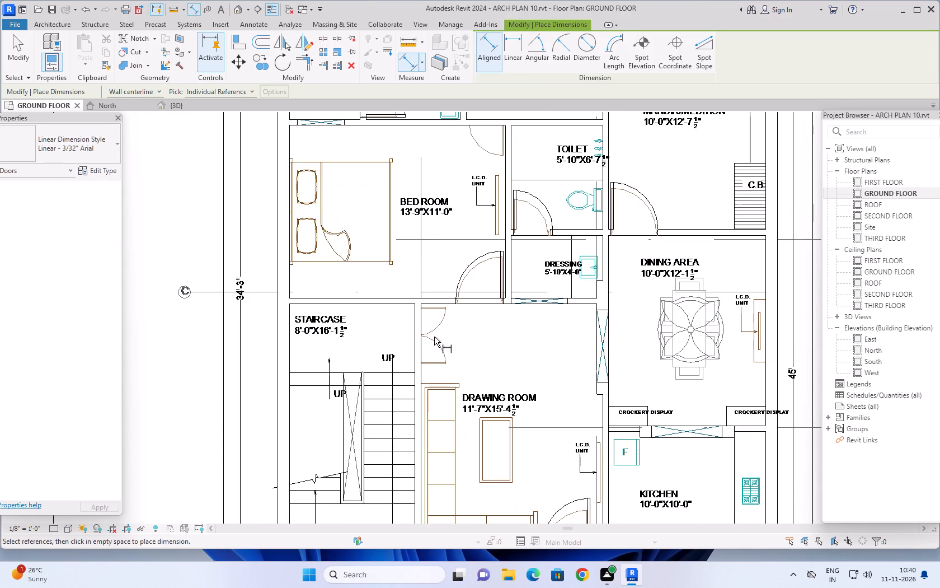
scroll(434, 337, up, 5)
scroll(393, 300, up, 3)
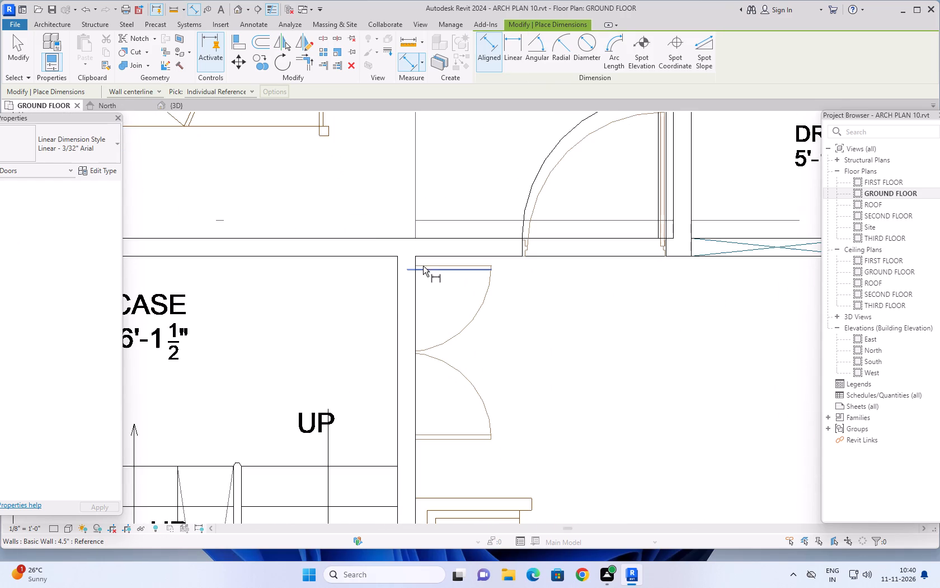
click(427, 265)
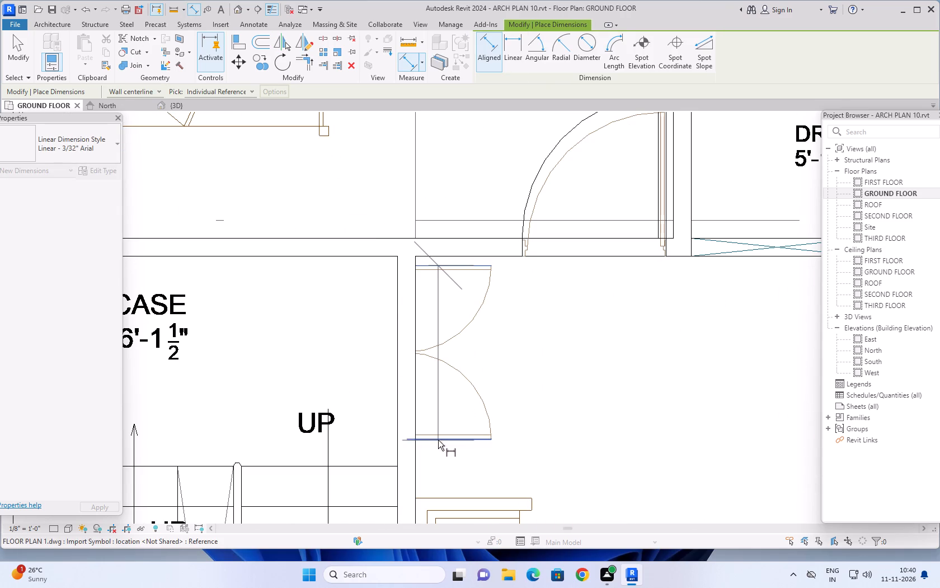
click(438, 440)
scroll(397, 438, down, 3)
scroll(404, 436, up, 6)
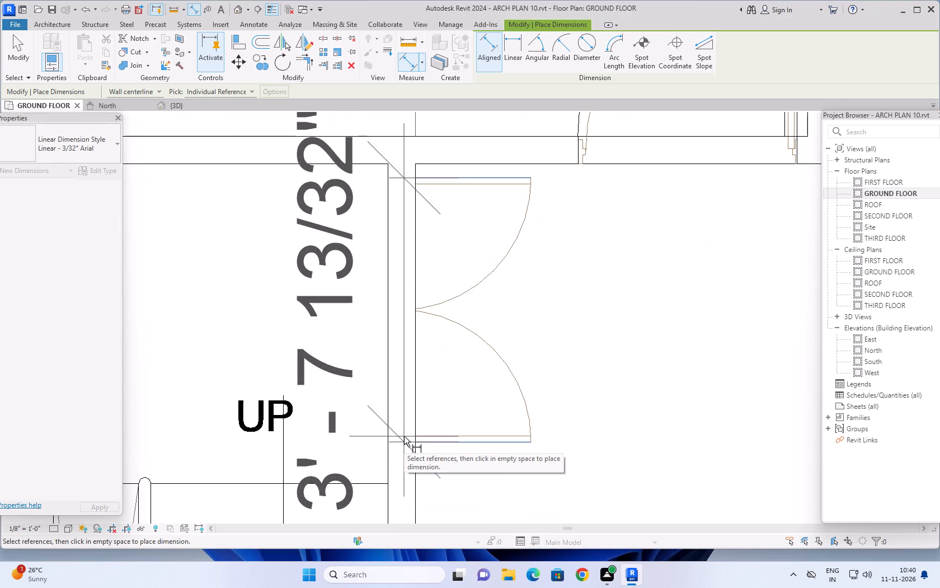
scroll(459, 431, down, 4)
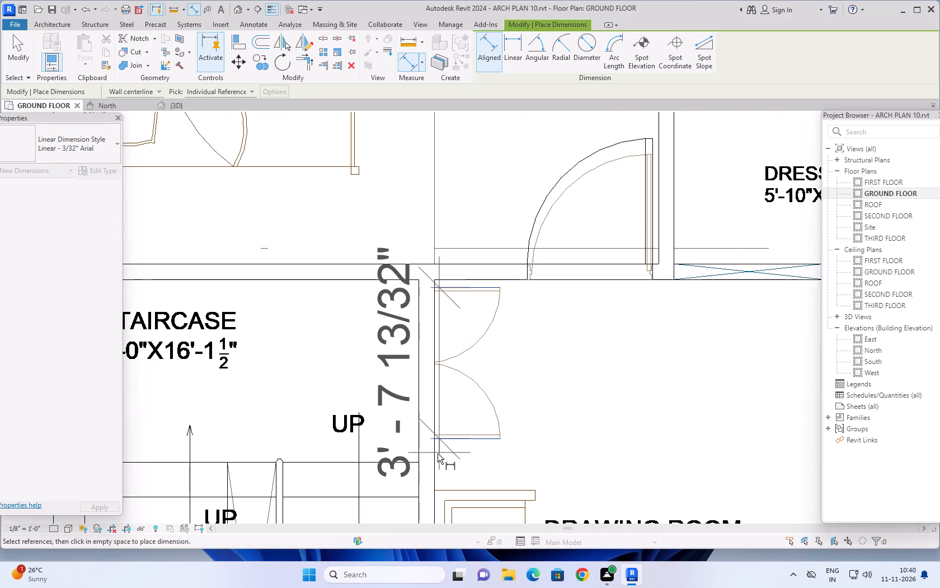
scroll(430, 454, up, 2)
scroll(430, 454, down, 4)
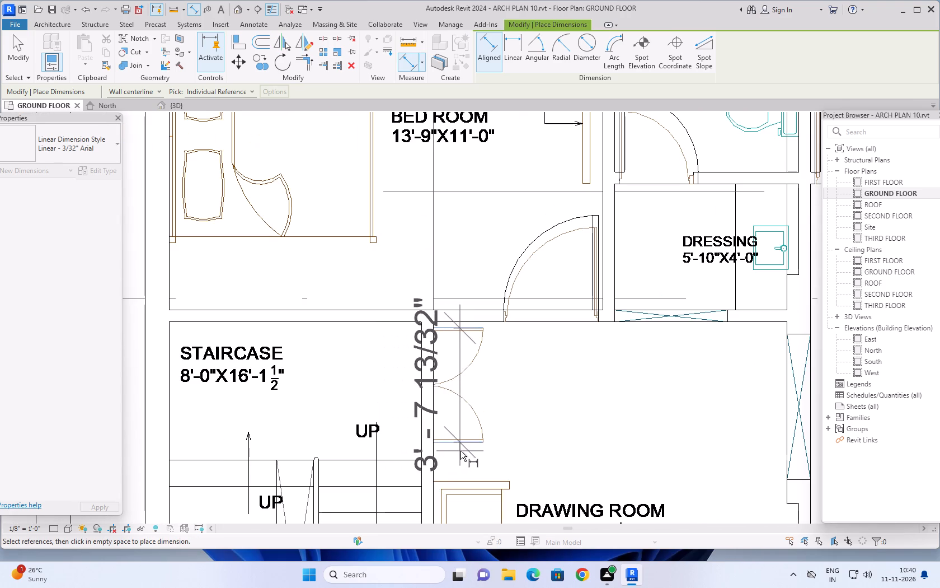
key(Escape)
Set the ground floor plan's visual style to Wireframe.
scroll(488, 414, down, 2)
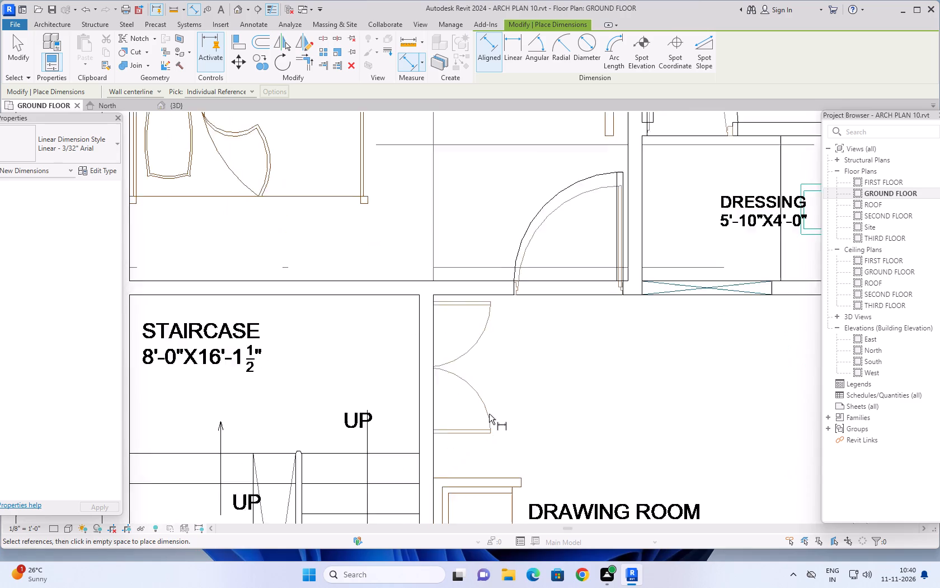
scroll(489, 414, down, 5)
middle_drag(512, 399, 439, 401)
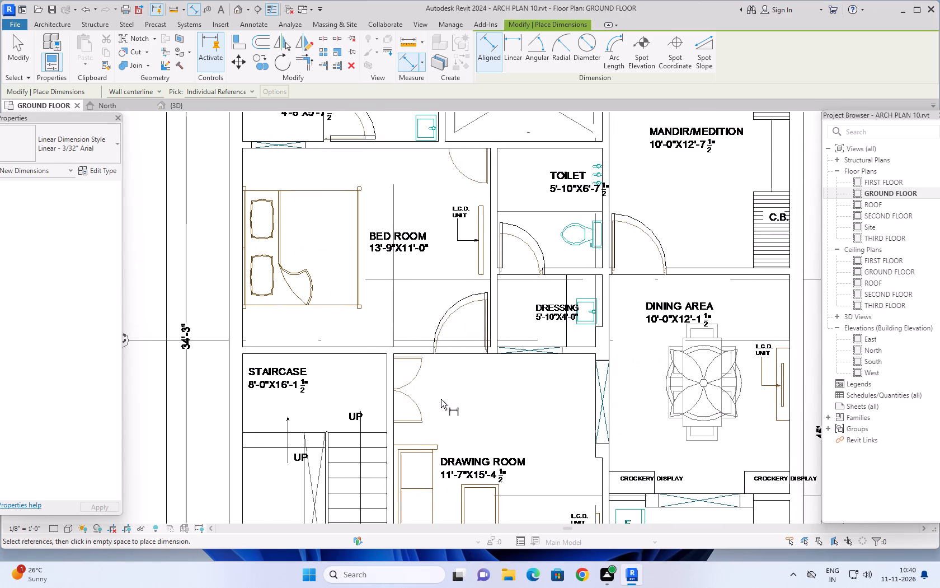
scroll(454, 409, down, 2)
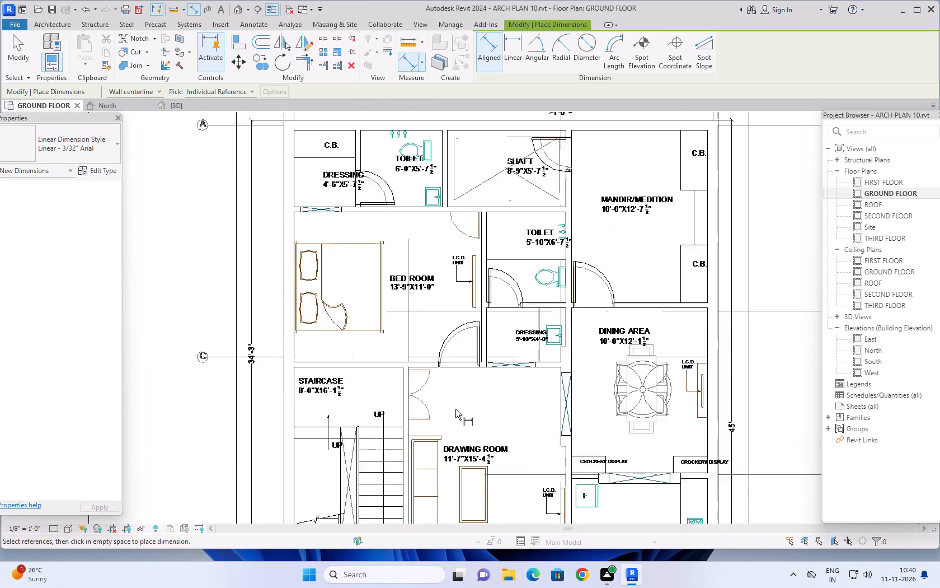
scroll(455, 409, down, 1)
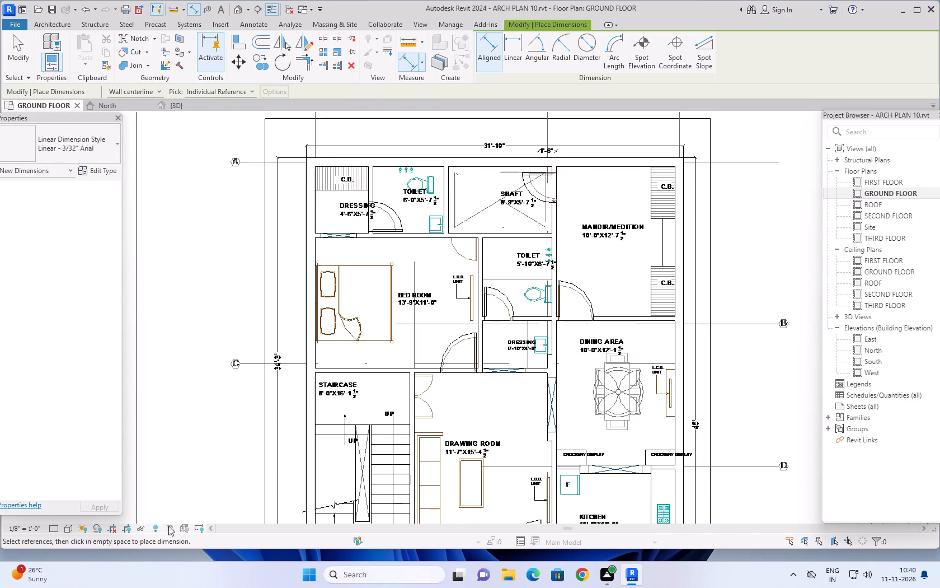
click(65, 531)
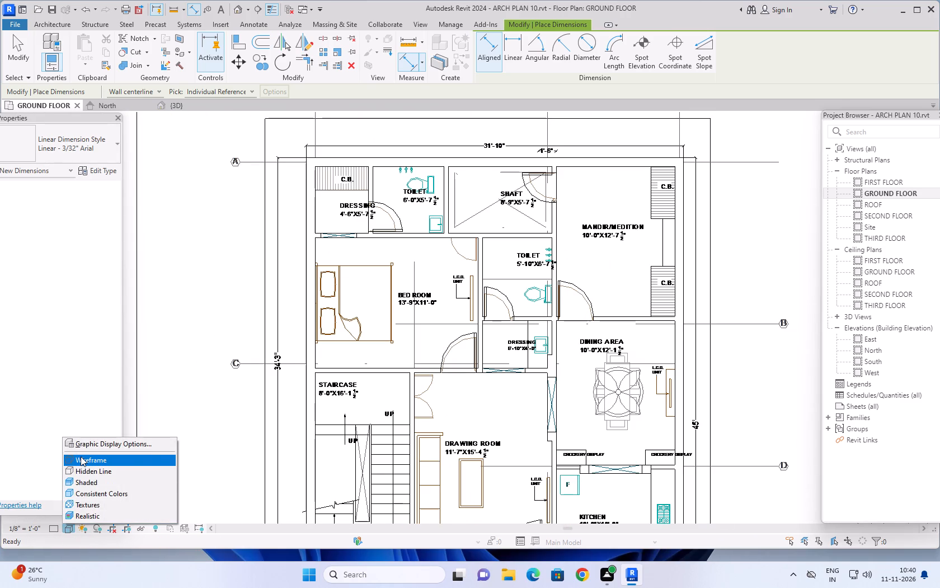
click(81, 455)
Examine the ground floor plan from the bedroom to the main entry, comparing the modelled walls and doors with the imported drawing.
scroll(470, 423, down, 2)
middle_drag(475, 419, 474, 416)
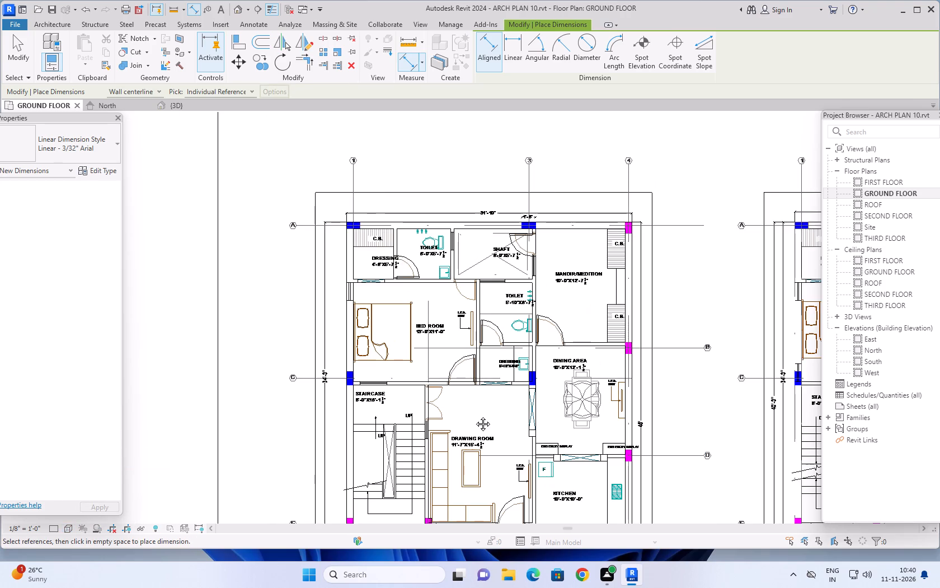
middle_drag(474, 416, 476, 374)
scroll(423, 353, up, 8)
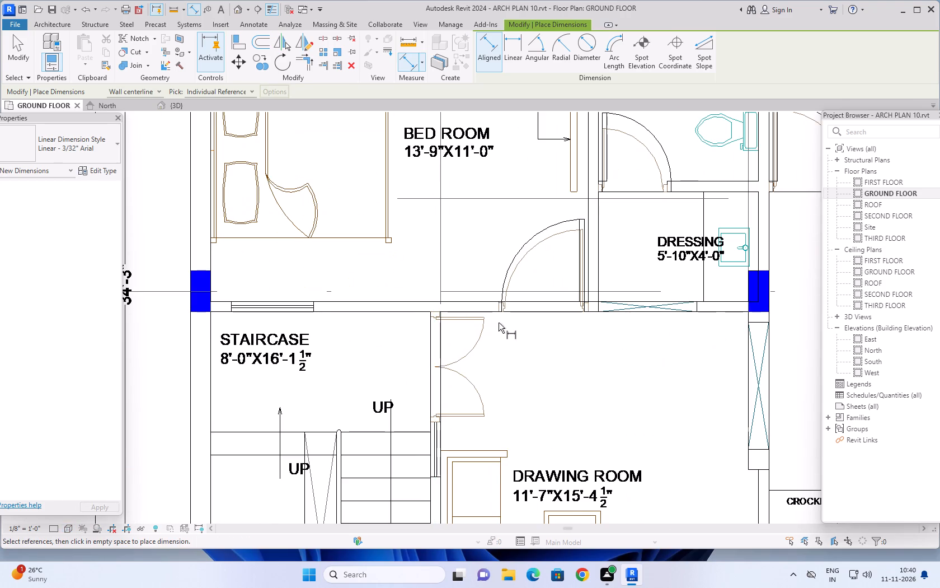
scroll(510, 344, up, 1)
middle_drag(554, 367, 540, 346)
scroll(555, 352, down, 4)
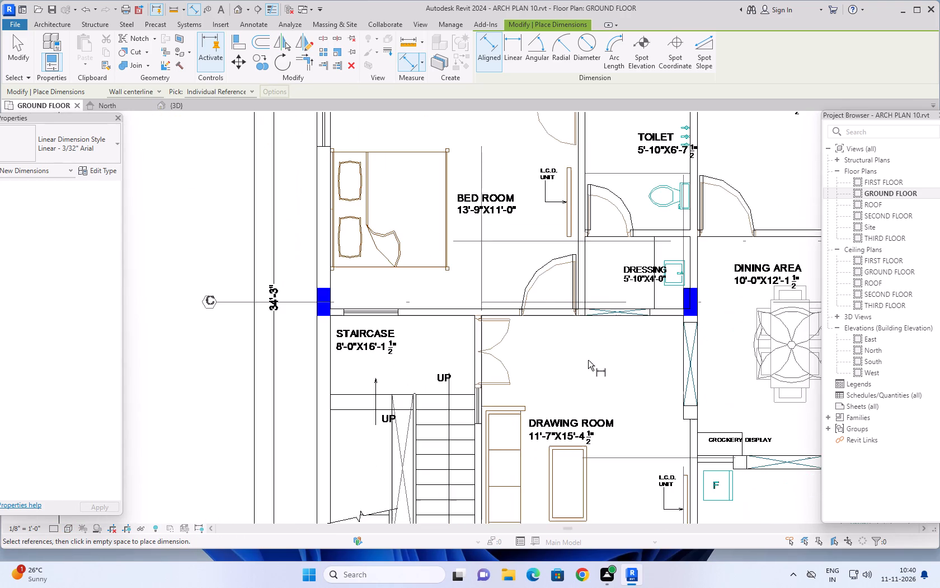
middle_drag(575, 357, 520, 334)
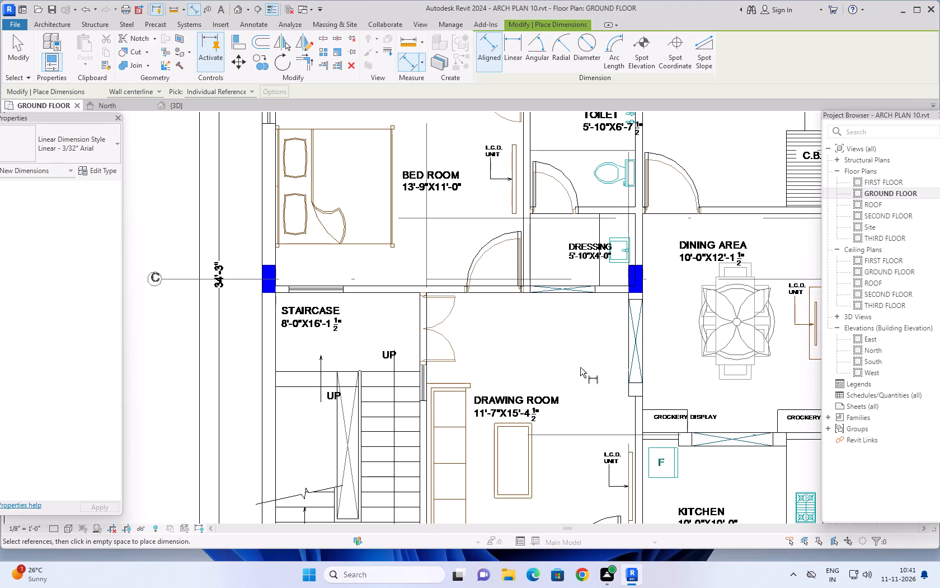
scroll(588, 342, down, 6)
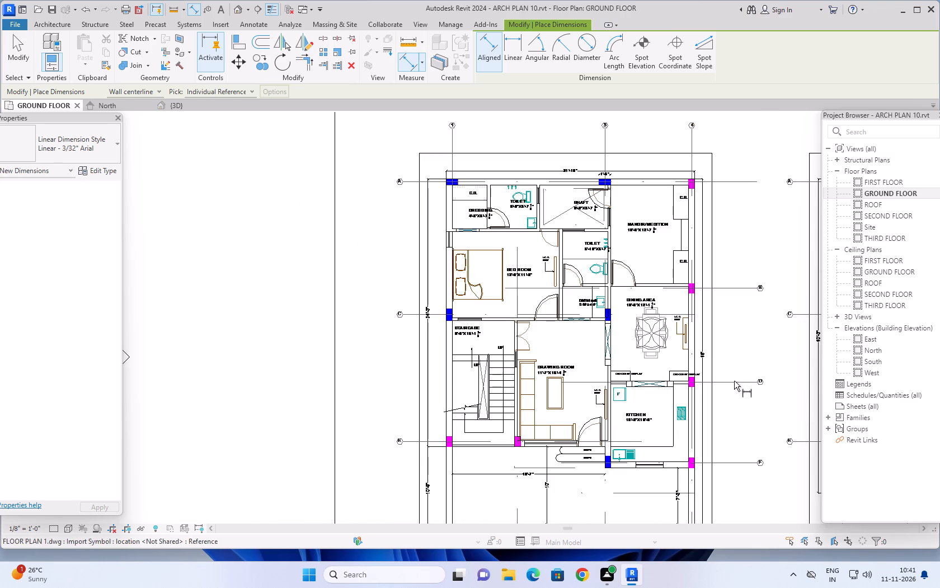
middle_drag(738, 429, 724, 380)
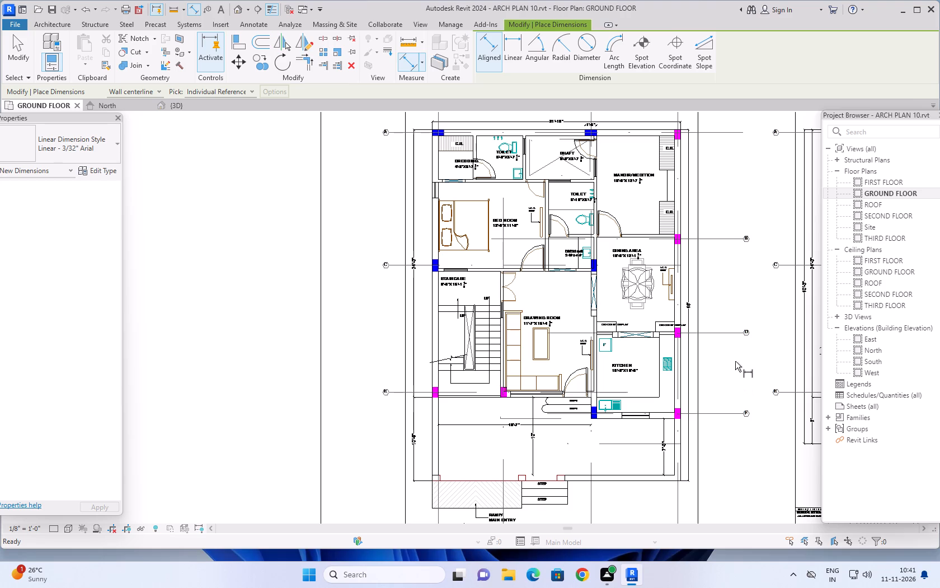
scroll(735, 361, down, 1)
middle_drag(727, 387, 727, 349)
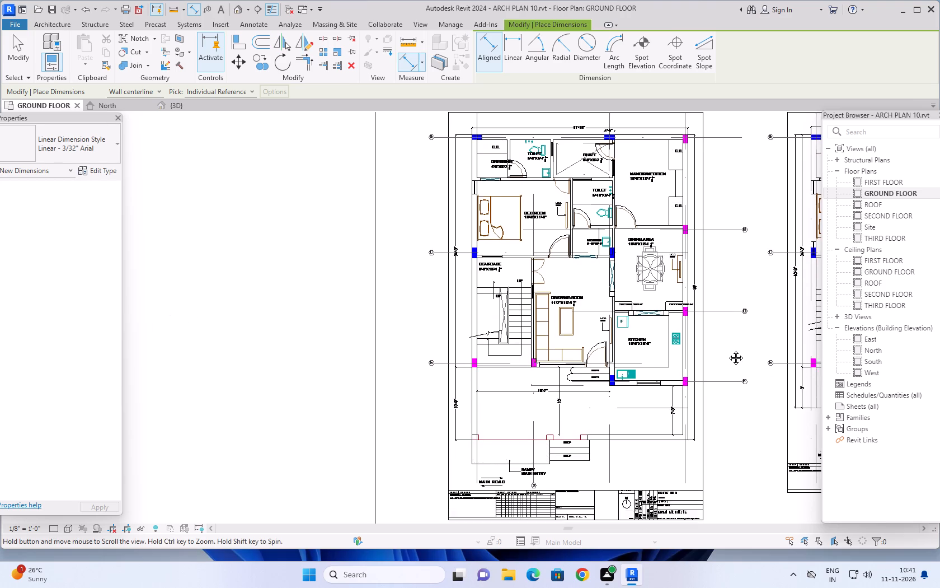
middle_drag(727, 349, 727, 338)
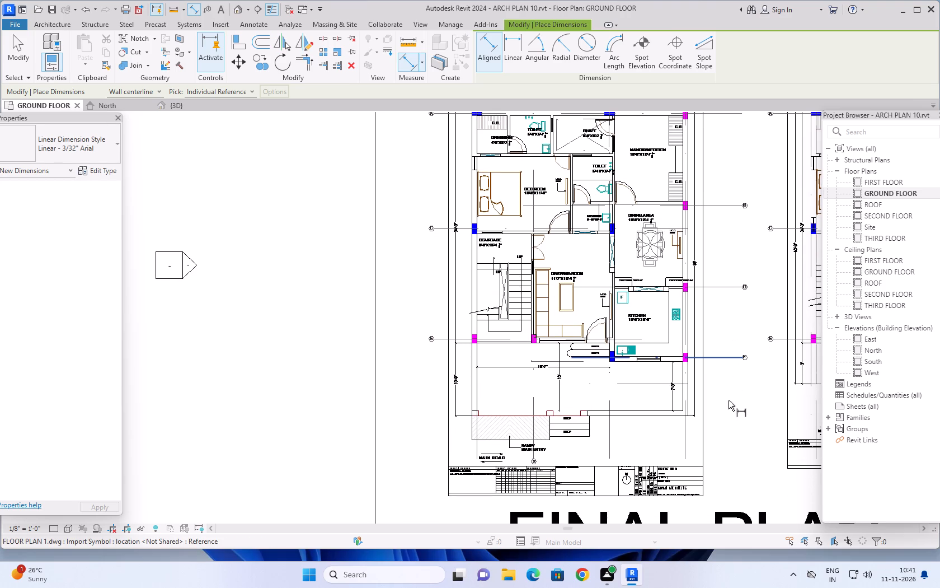
scroll(741, 406, down, 2)
middle_drag(736, 409, 736, 381)
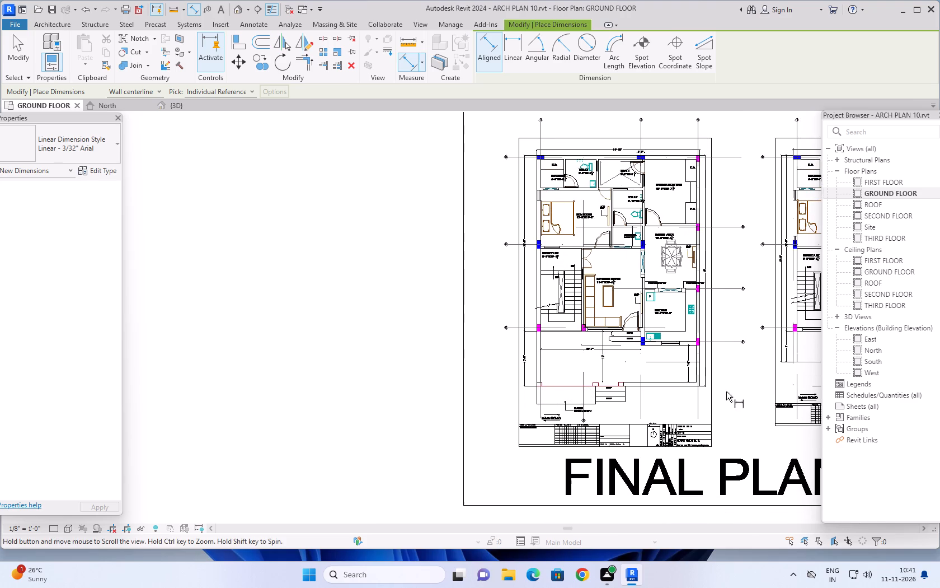
scroll(652, 403, up, 4)
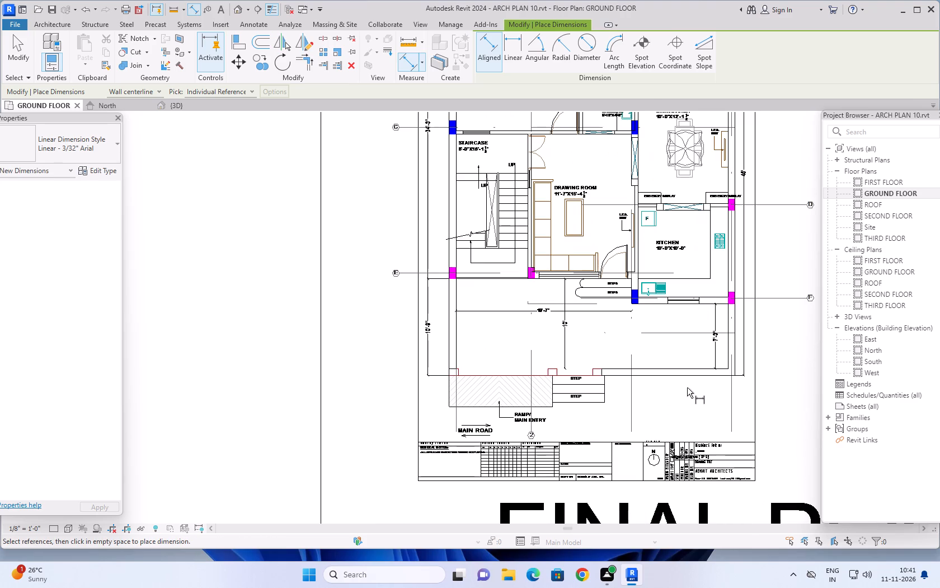
scroll(689, 385, down, 2)
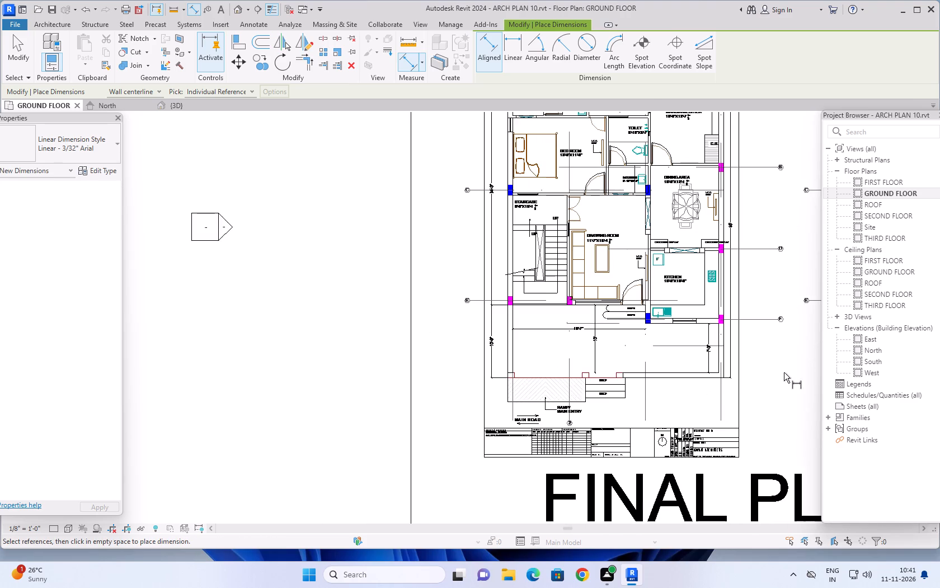
scroll(797, 368, down, 1)
middle_drag(779, 344, 778, 370)
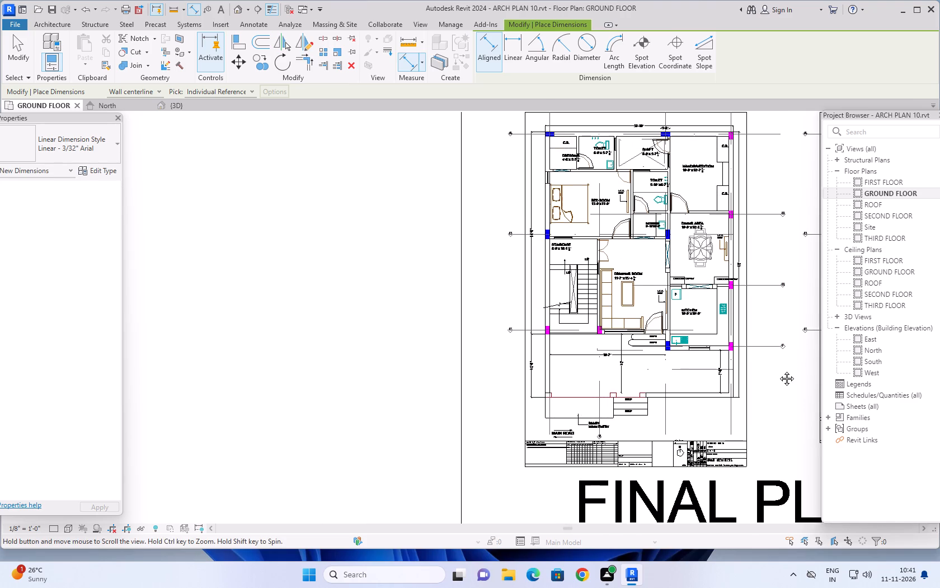
middle_drag(778, 370, 778, 371)
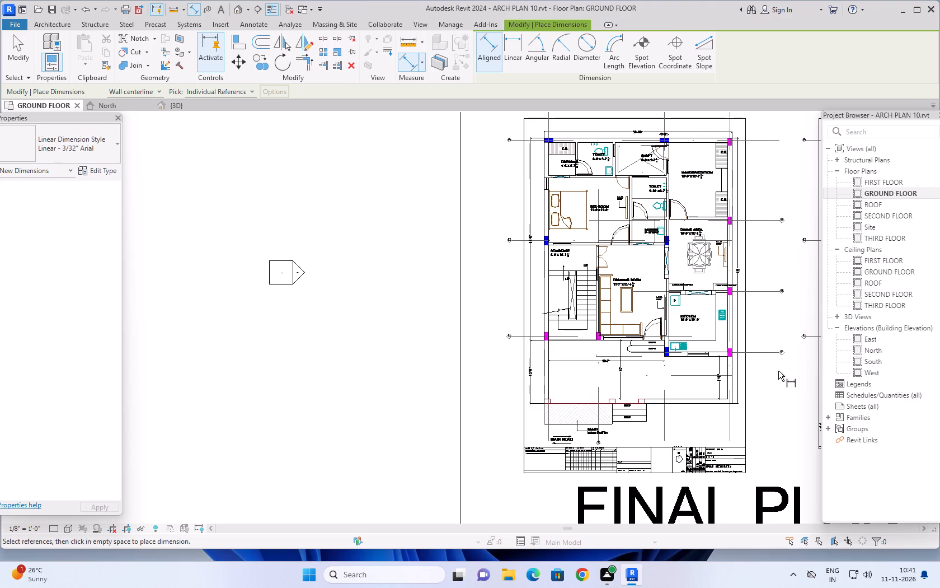
scroll(604, 203, up, 1)
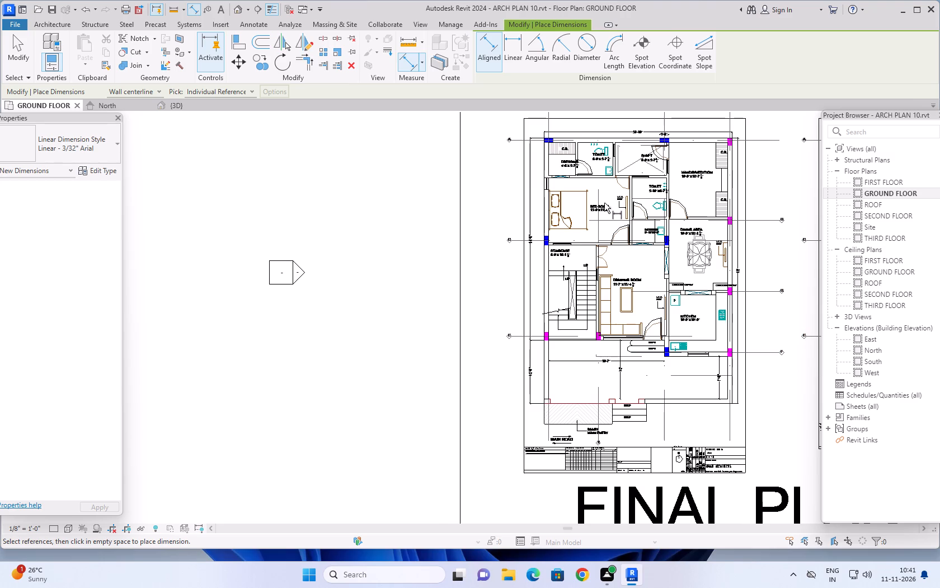
scroll(604, 203, up, 5)
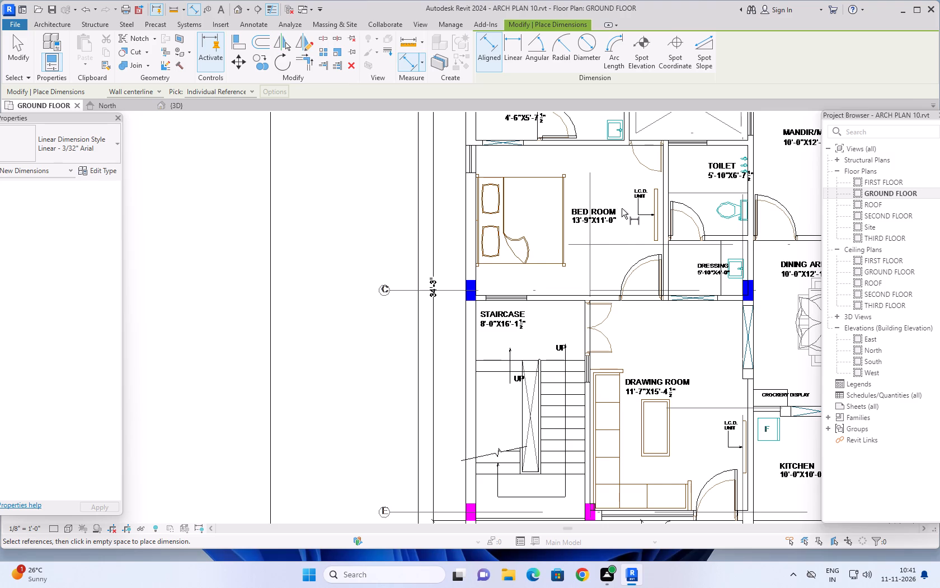
scroll(648, 234, down, 2)
Inspect the modelled walls and doors in the 3D view and return to the GROUND FLOOR plan.
click(189, 109)
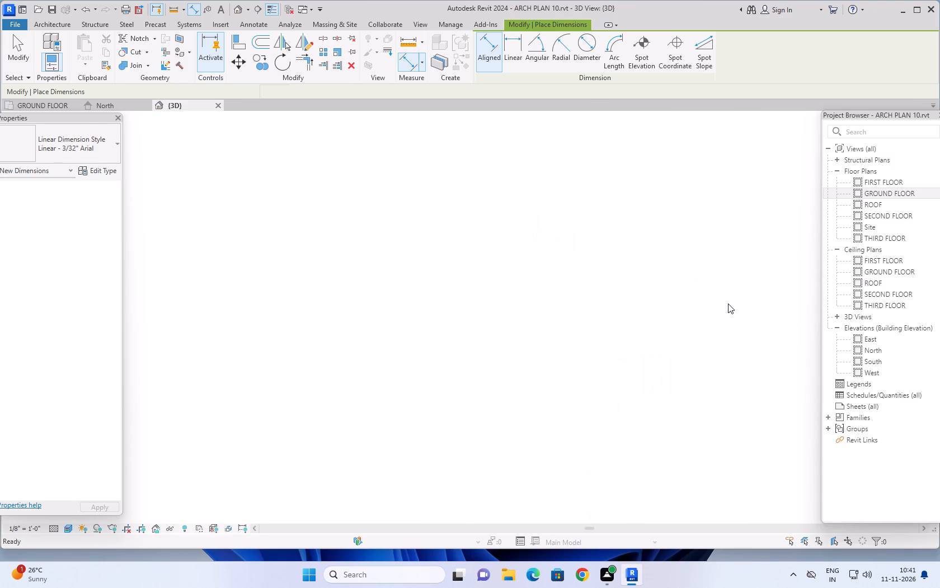
scroll(466, 313, up, 1)
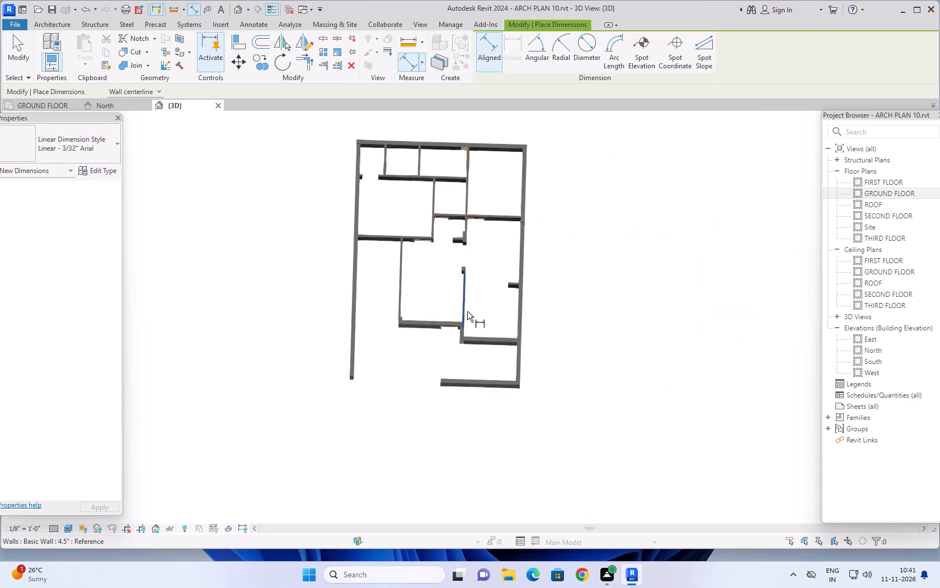
scroll(467, 311, up, 1)
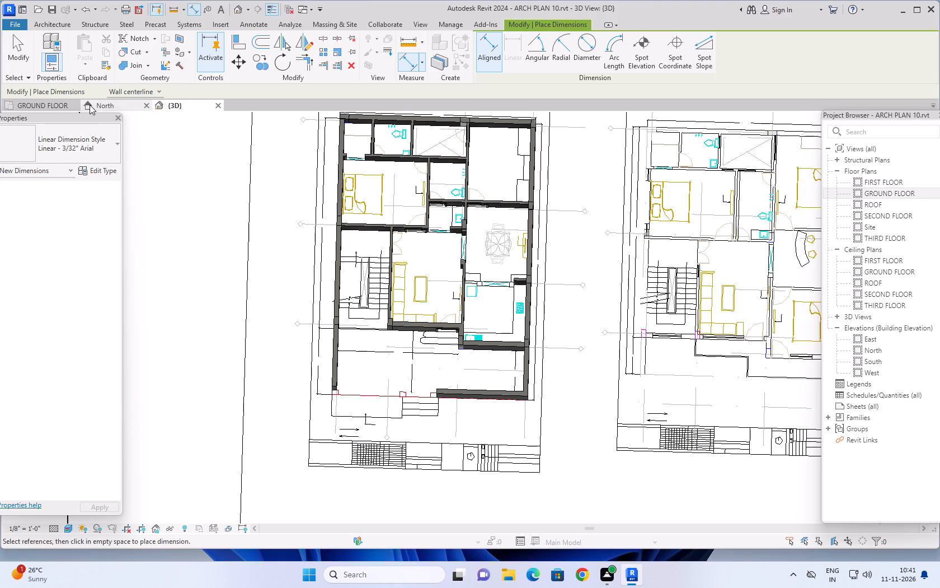
click(43, 102)
Draw two short 9" Basic Wall segments across the kitchen–dining wall, one at each end of the drawn opening.
scroll(694, 300, down, 2)
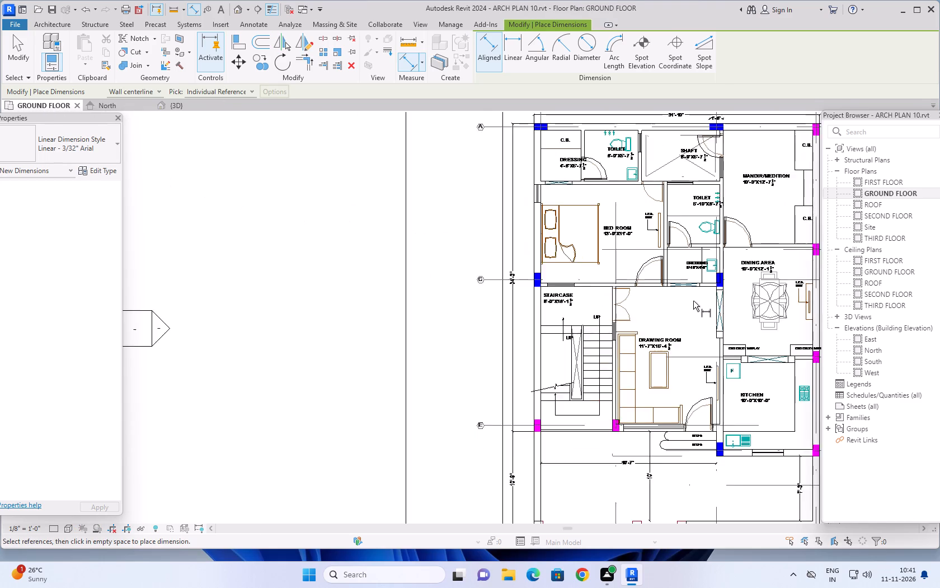
middle_drag(683, 302, 595, 291)
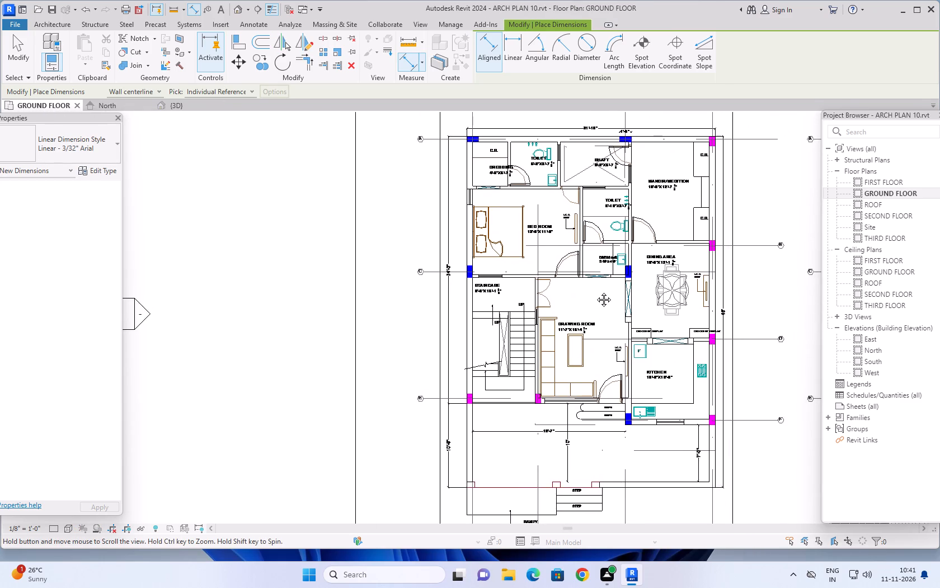
middle_drag(595, 291, 586, 269)
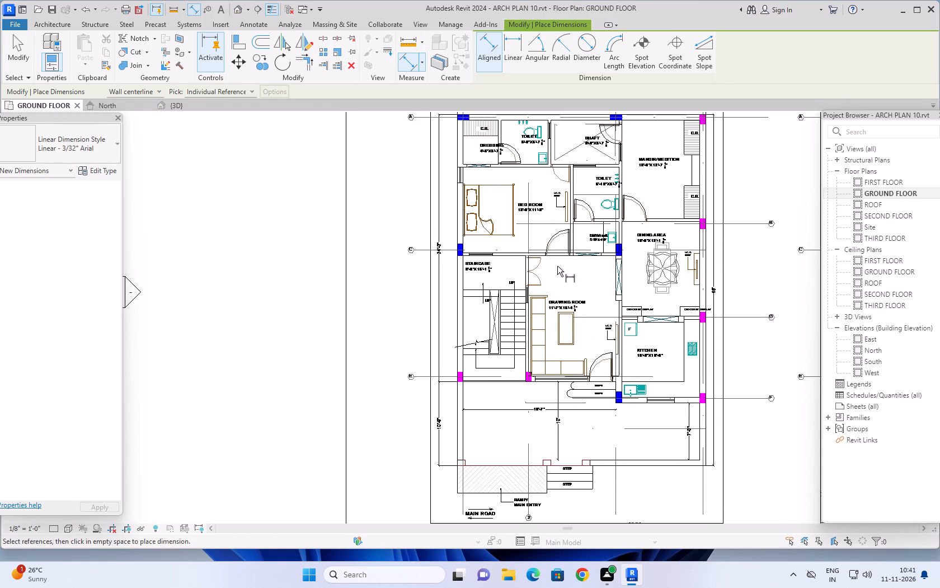
click(55, 24)
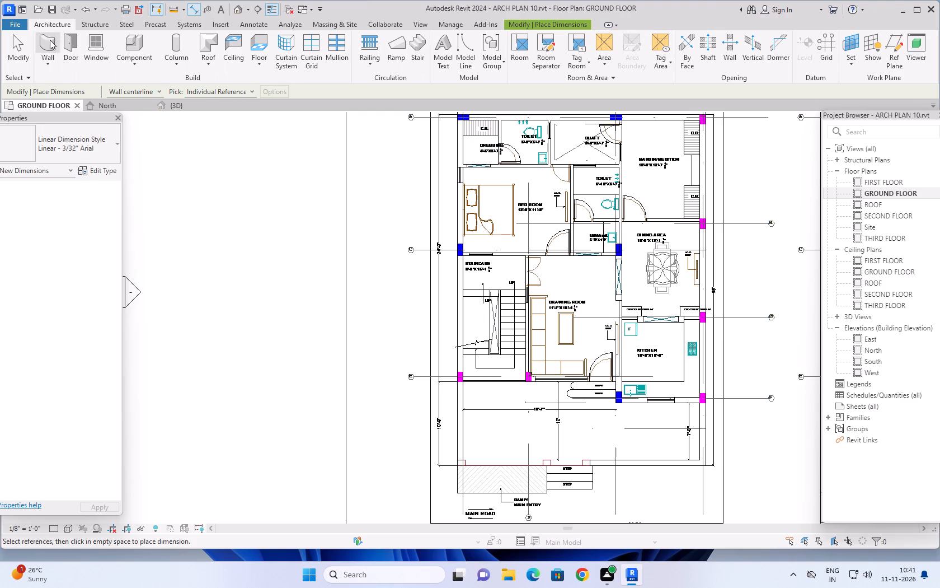
click(40, 44)
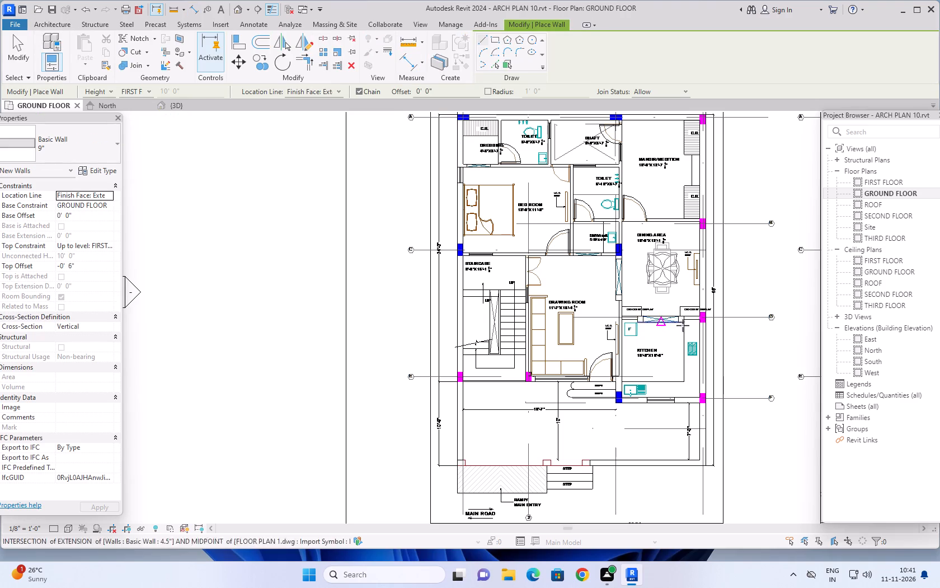
scroll(684, 326, up, 10)
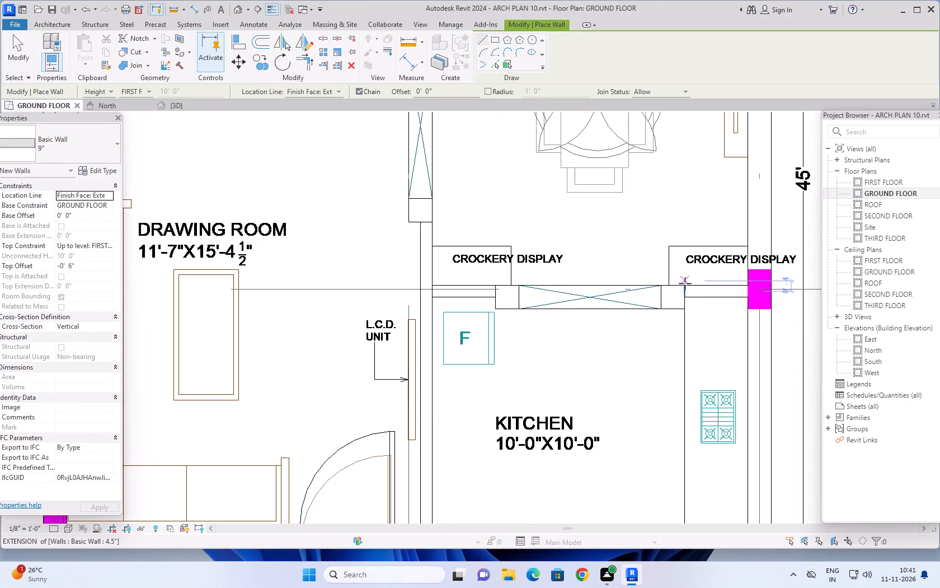
click(683, 286)
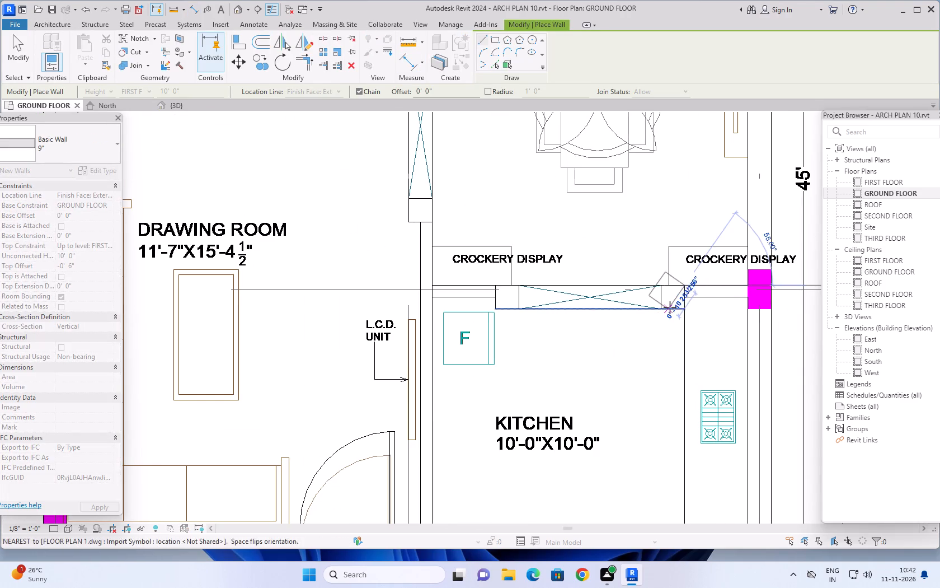
click(685, 311)
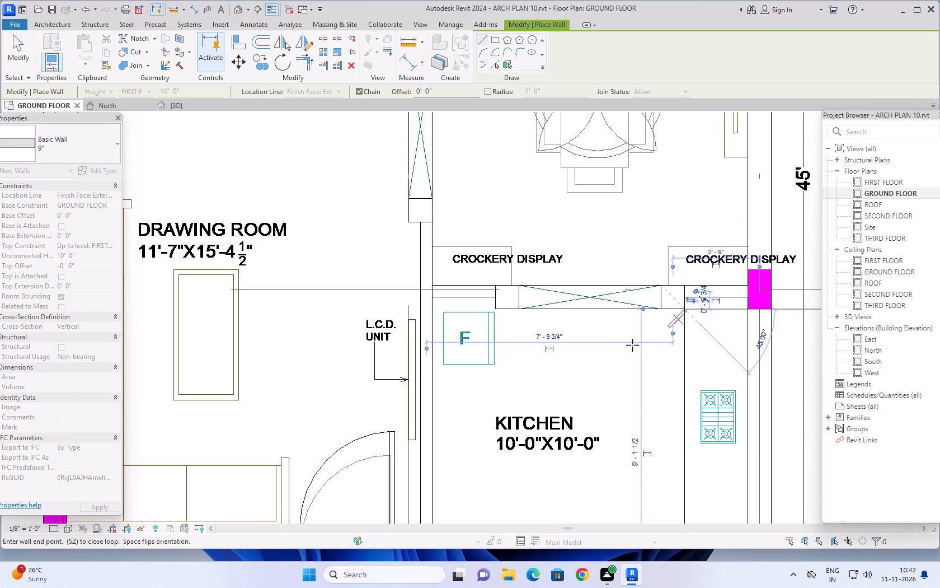
key(Escape)
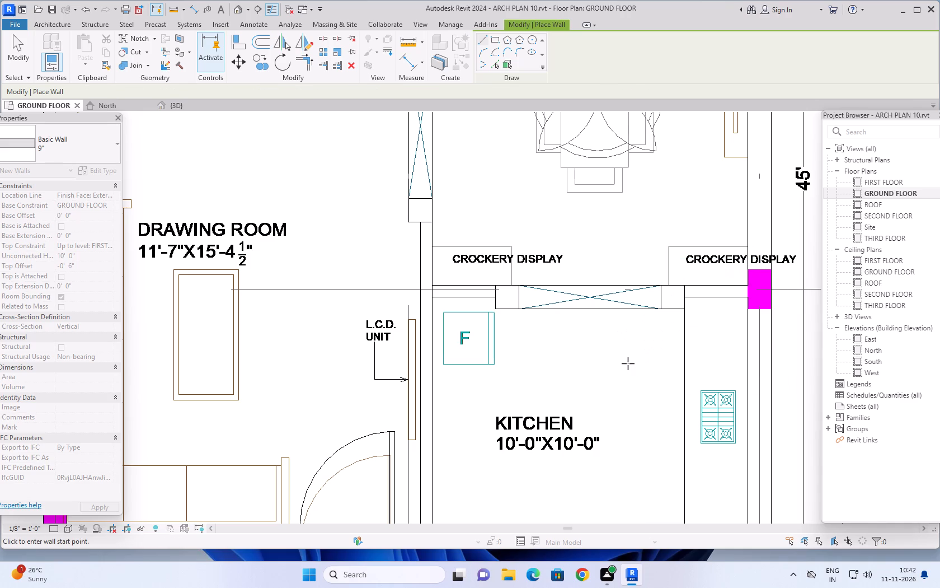
click(496, 308)
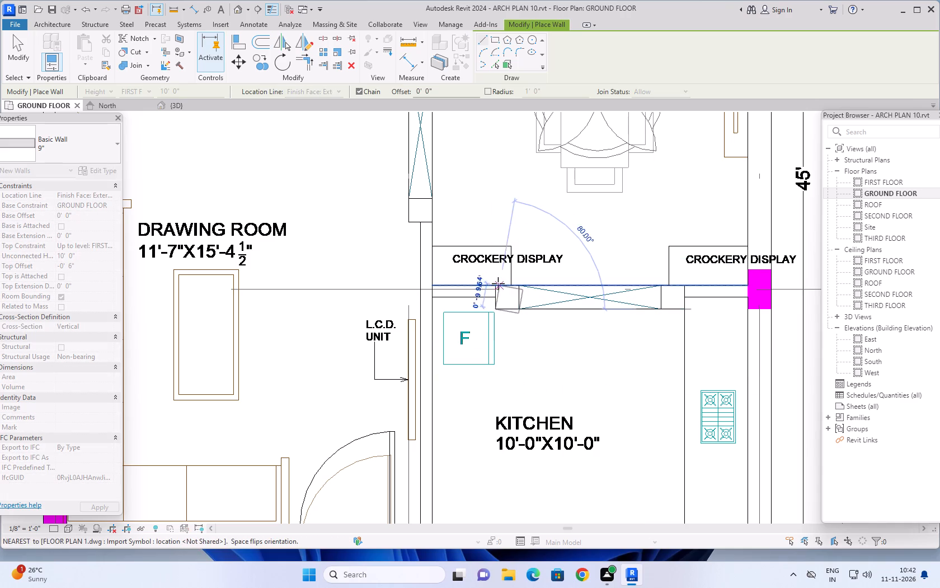
click(497, 283)
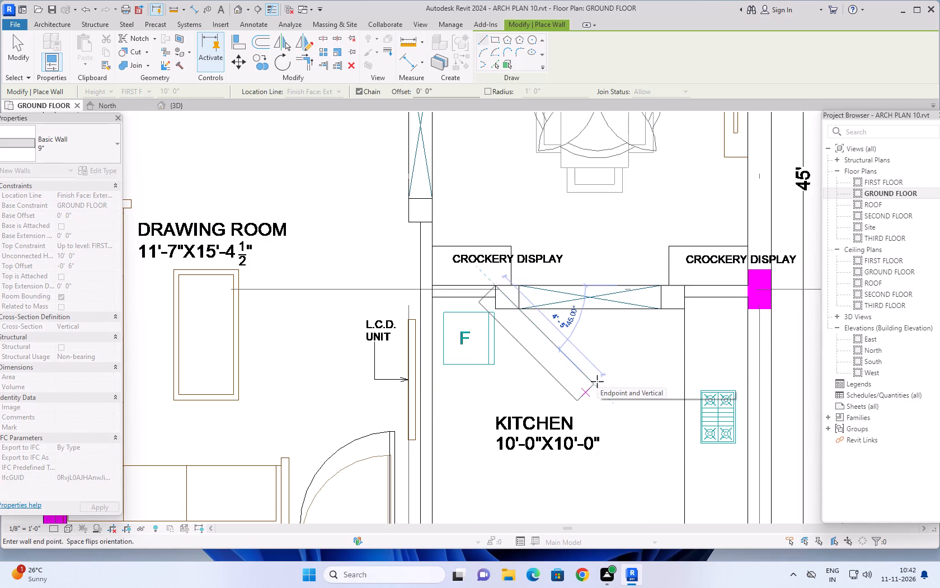
key(Escape)
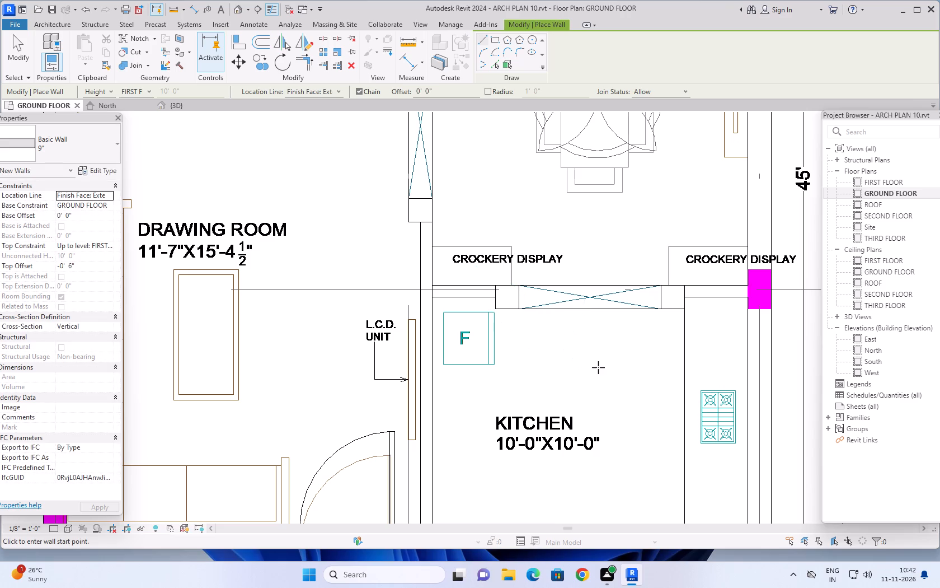
Draw a 2'-0" long 4.5" Basic Wall from the drawing room wall to the nearer 9" segment beside the kitchen opening.
scroll(491, 314, up, 3)
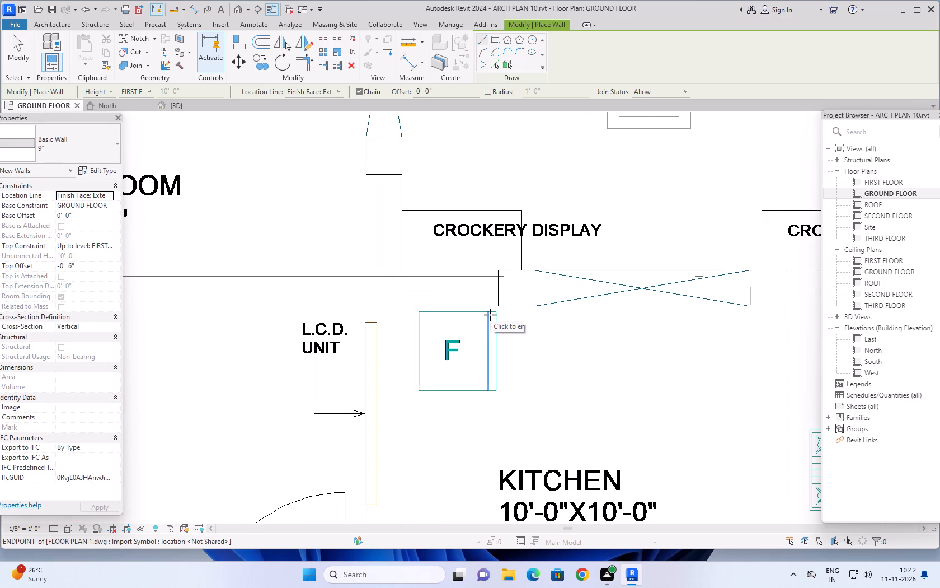
click(96, 146)
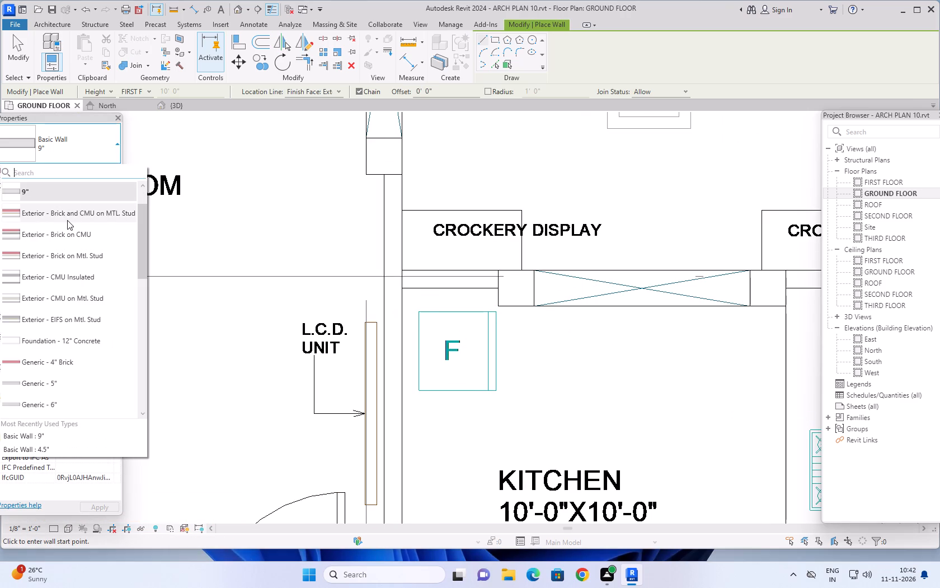
scroll(67, 220, up, 3)
click(60, 208)
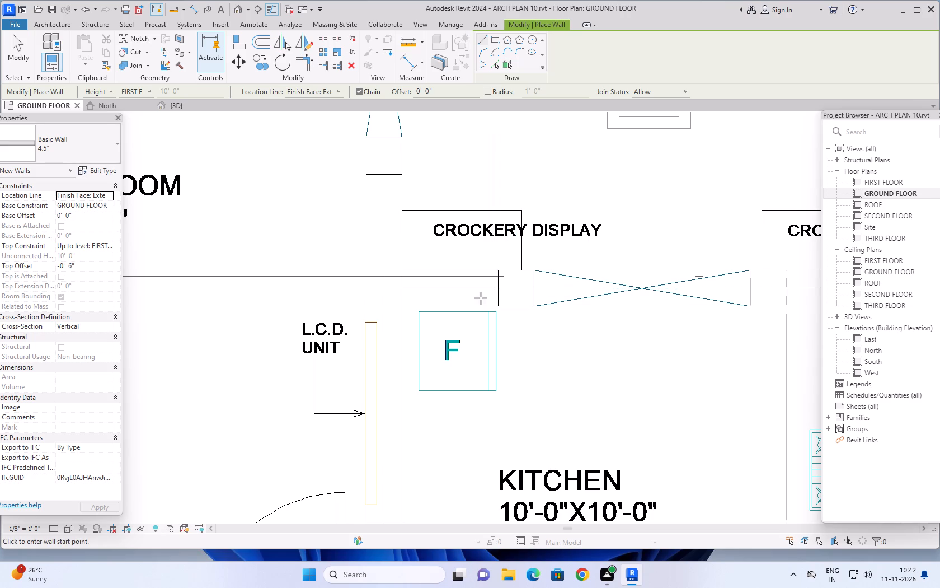
click(399, 288)
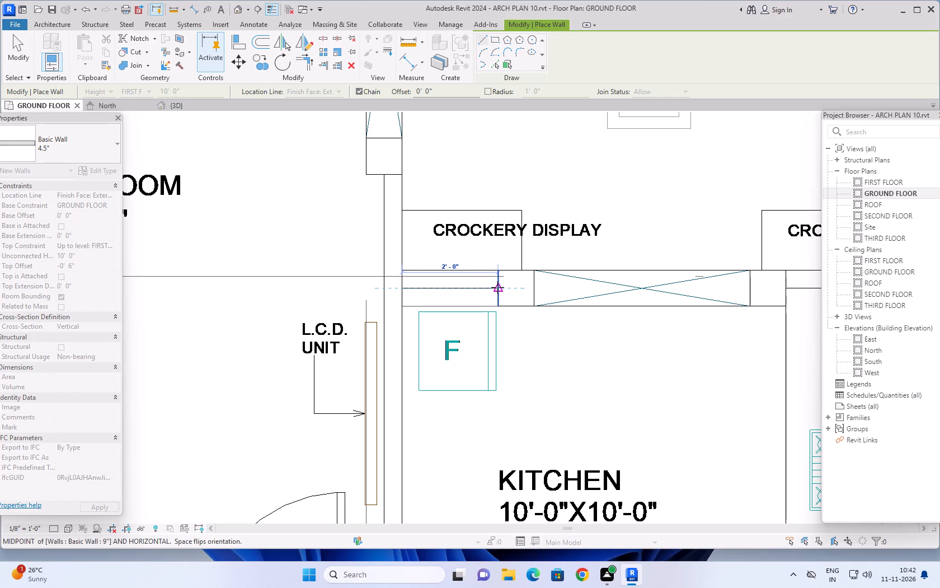
key(space)
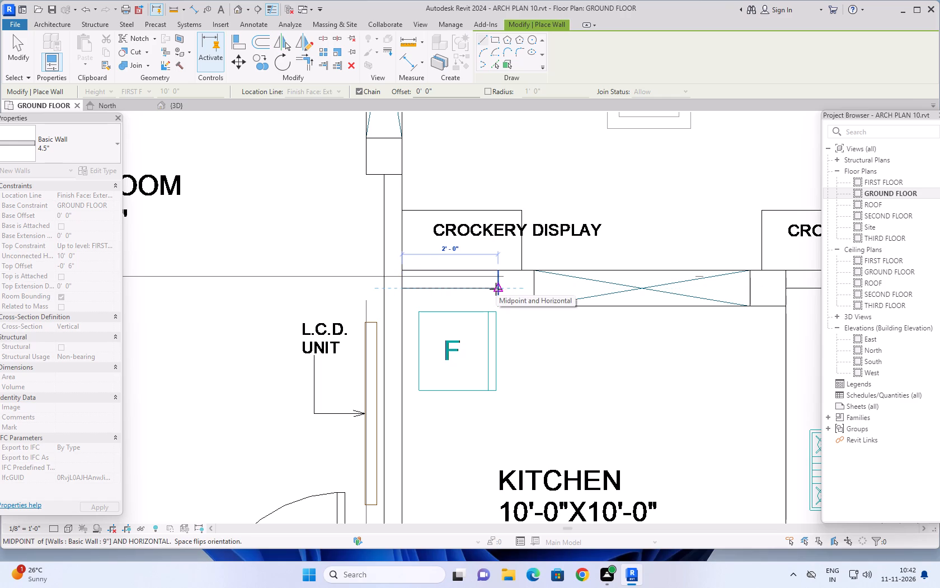
click(498, 289)
scroll(585, 347, down, 1)
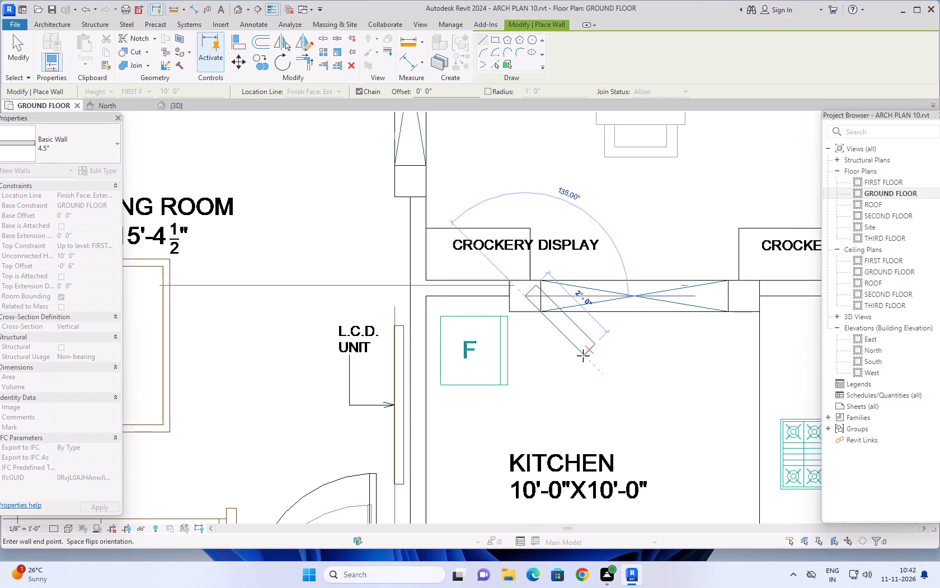
scroll(582, 357, down, 1)
key(Escape)
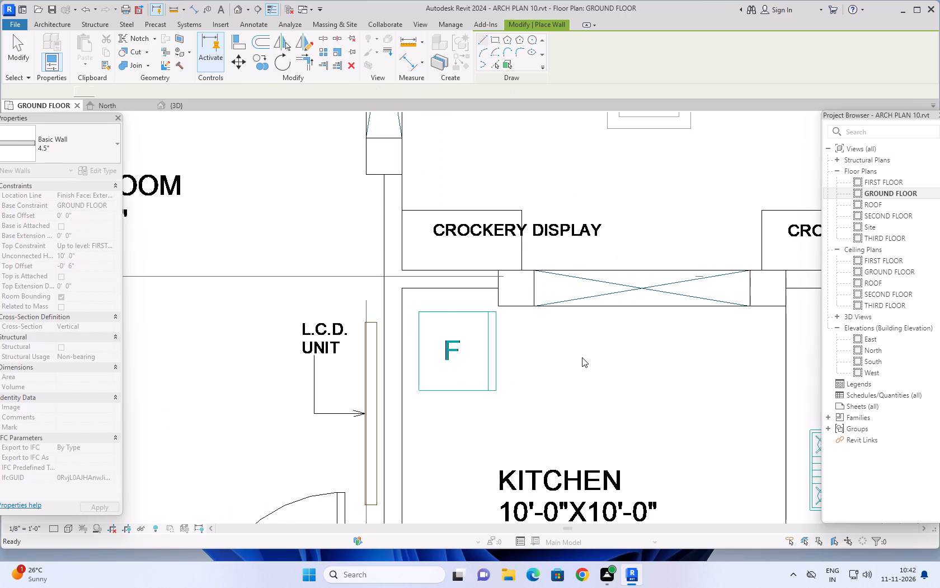
Examine the ground floor plan around the kitchen, dining area and drawing room, and leave the Wall tool.
scroll(544, 340, down, 4)
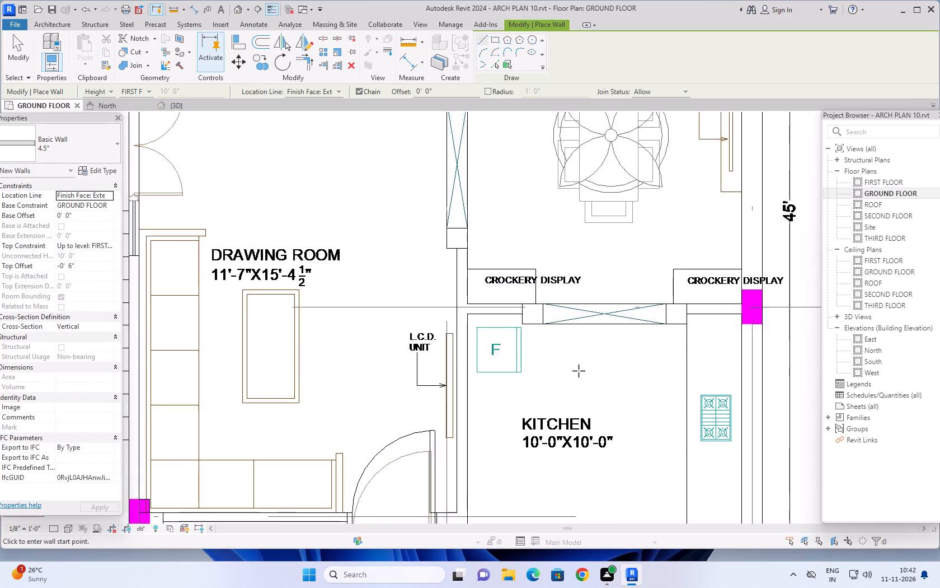
scroll(579, 371, down, 3)
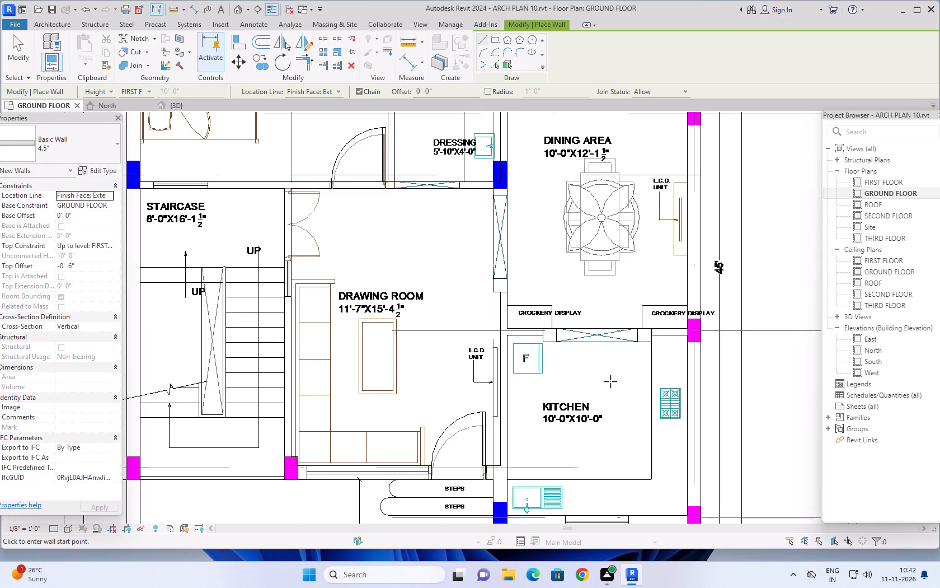
middle_drag(610, 381, 599, 374)
scroll(460, 319, up, 1)
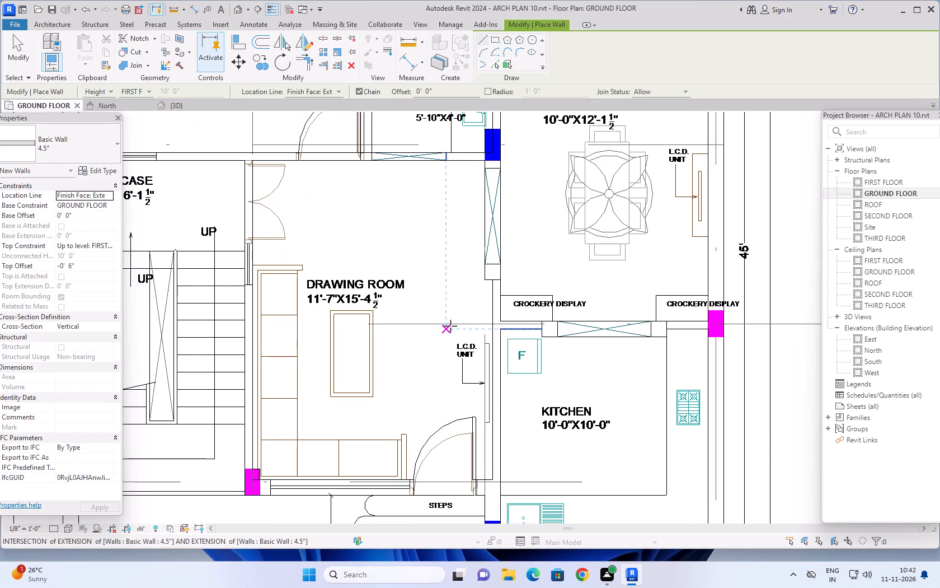
scroll(597, 388, down, 4)
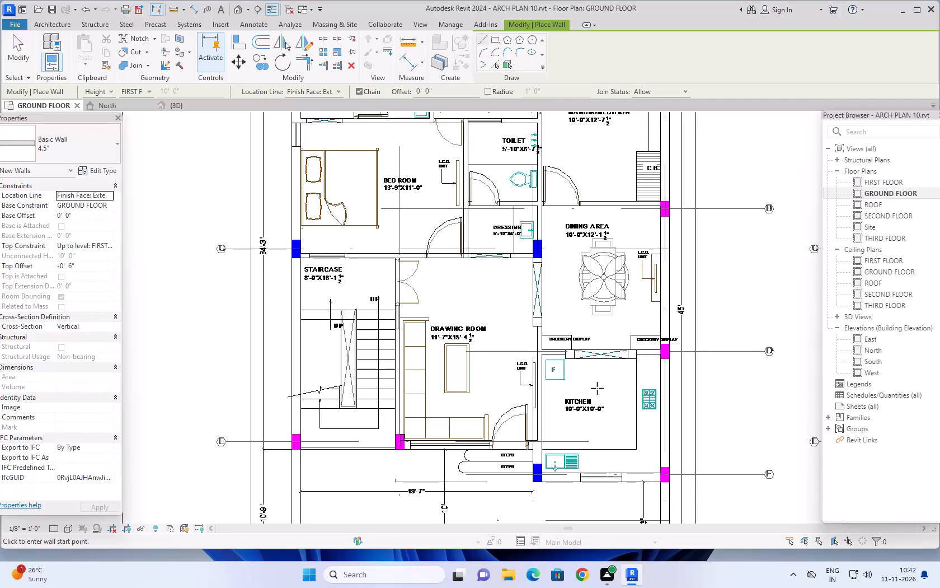
scroll(597, 388, down, 2)
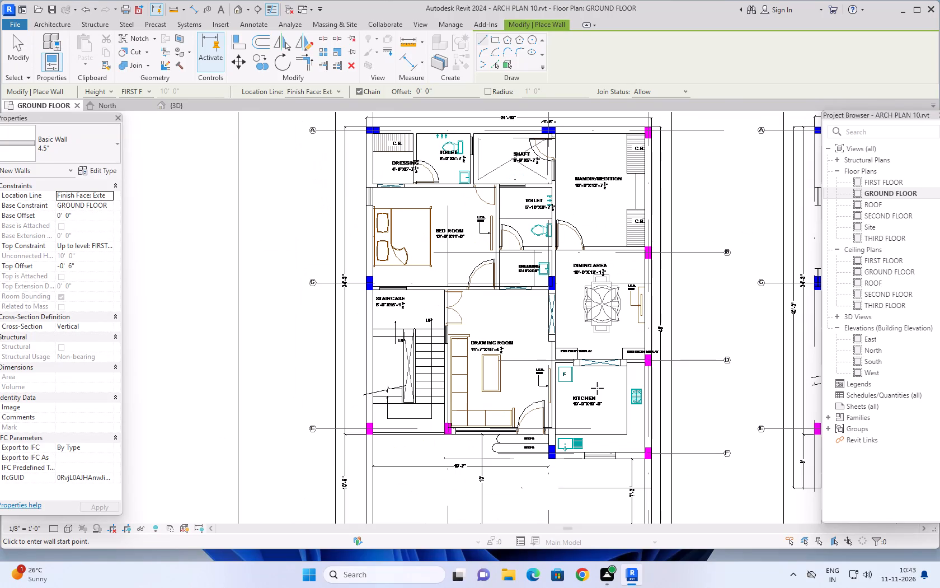
key(Escape)
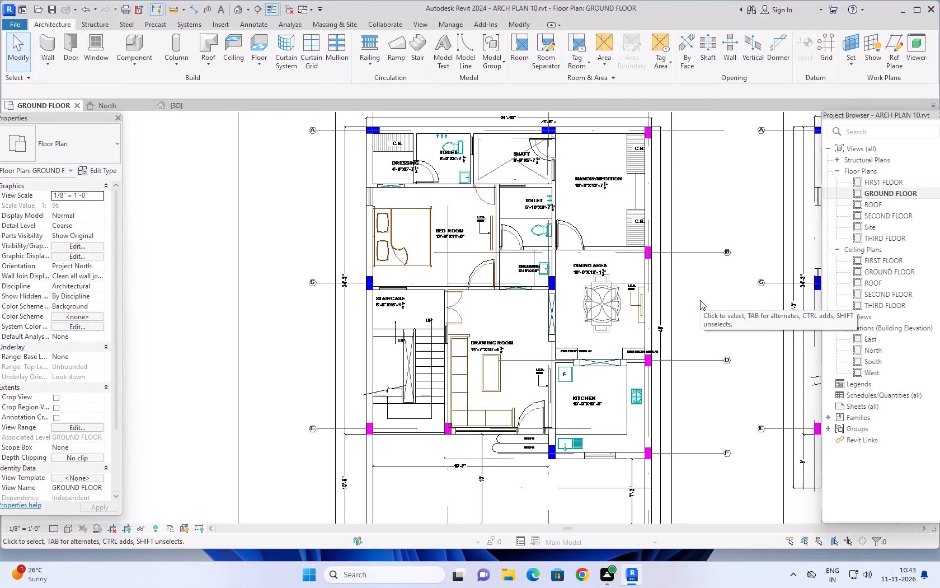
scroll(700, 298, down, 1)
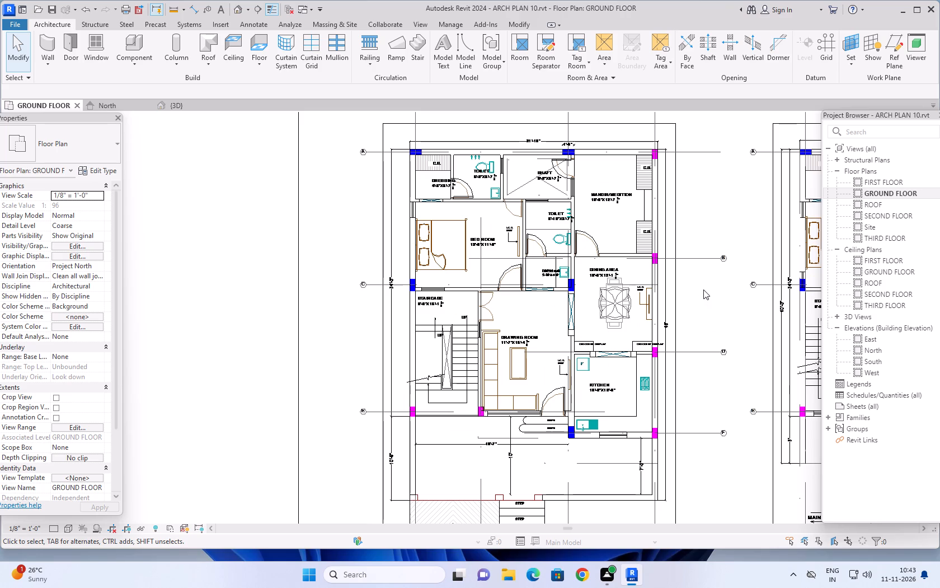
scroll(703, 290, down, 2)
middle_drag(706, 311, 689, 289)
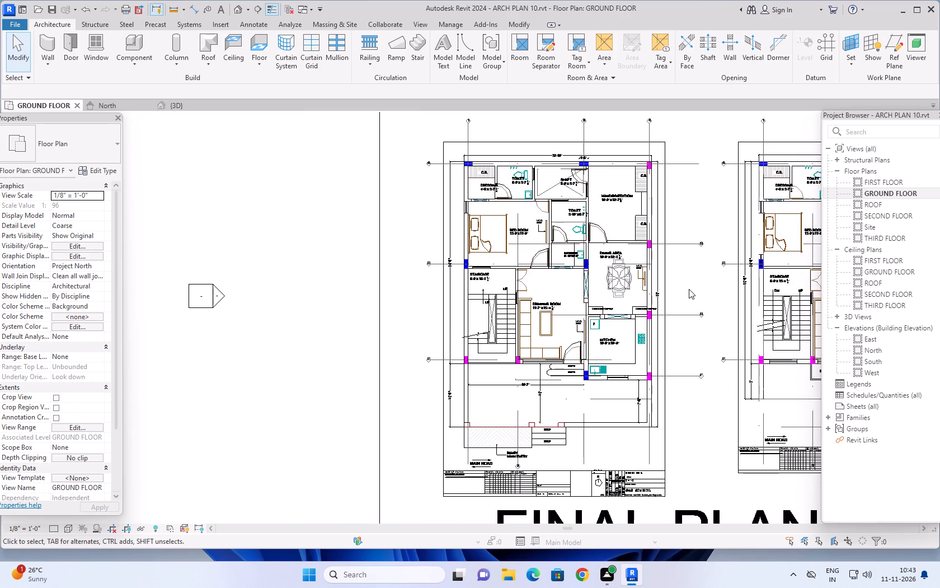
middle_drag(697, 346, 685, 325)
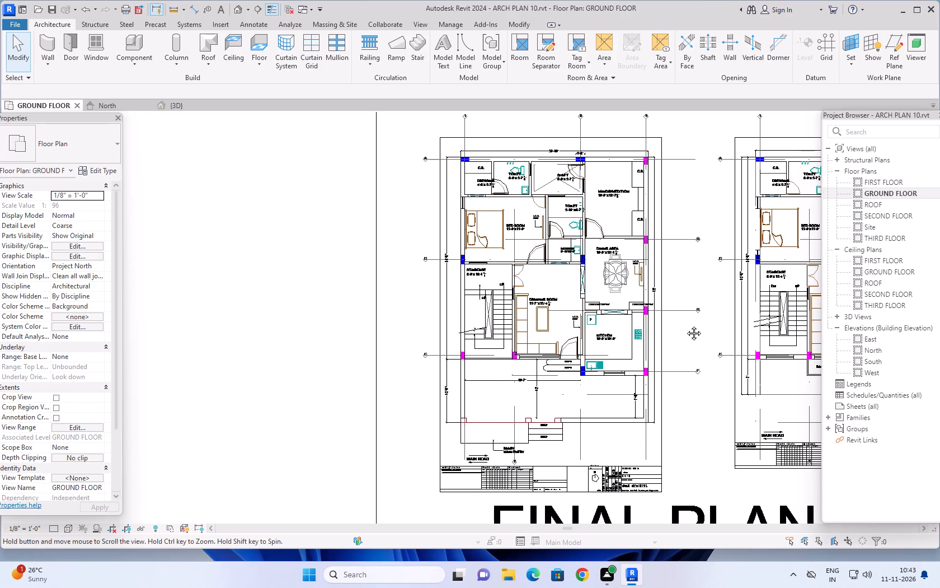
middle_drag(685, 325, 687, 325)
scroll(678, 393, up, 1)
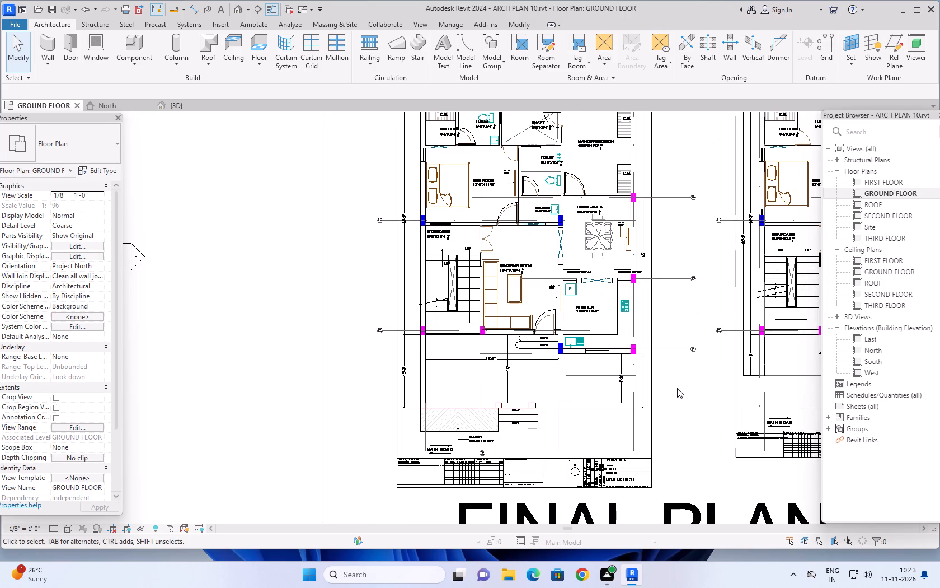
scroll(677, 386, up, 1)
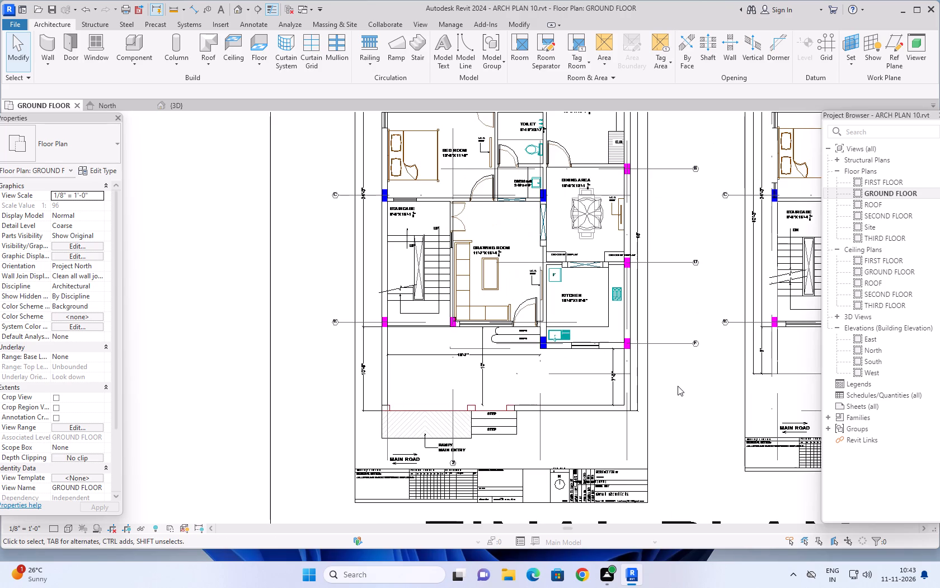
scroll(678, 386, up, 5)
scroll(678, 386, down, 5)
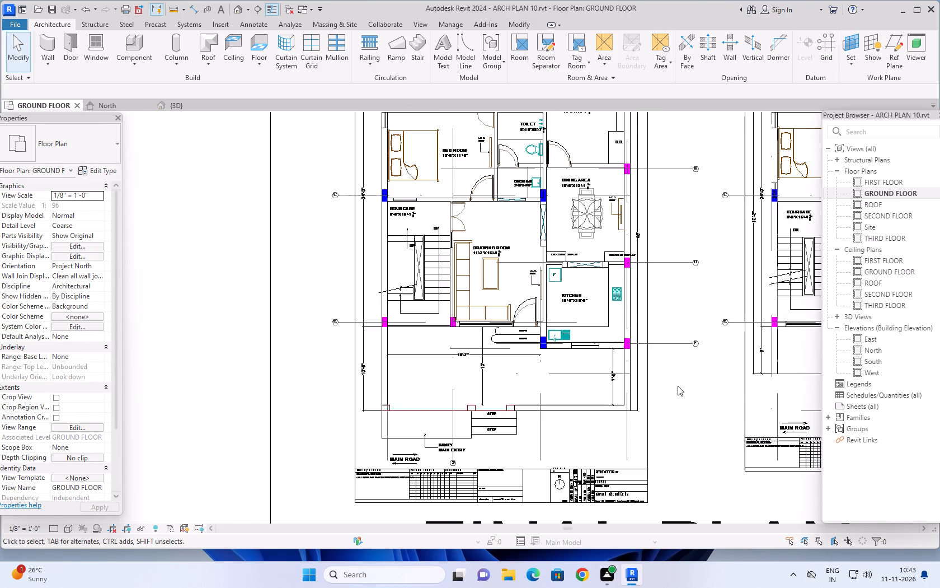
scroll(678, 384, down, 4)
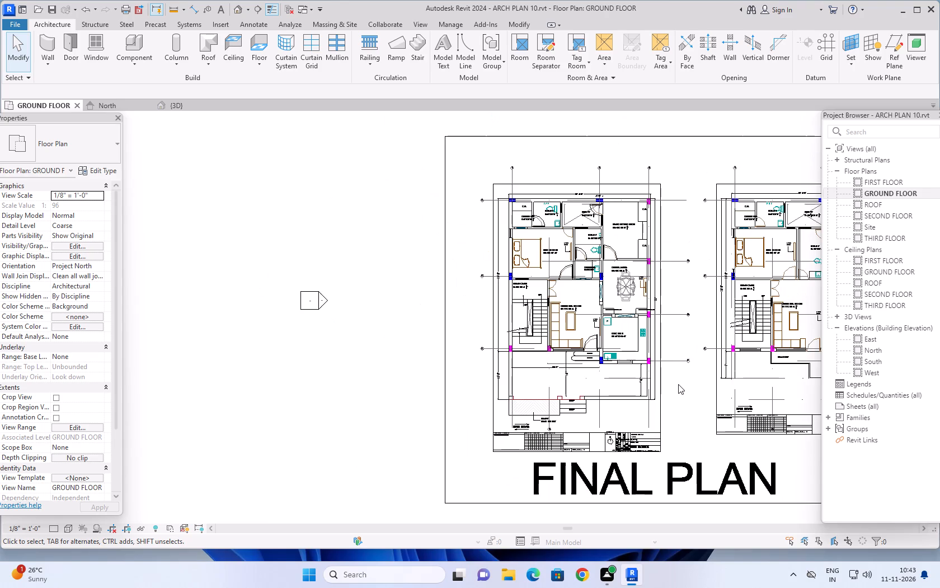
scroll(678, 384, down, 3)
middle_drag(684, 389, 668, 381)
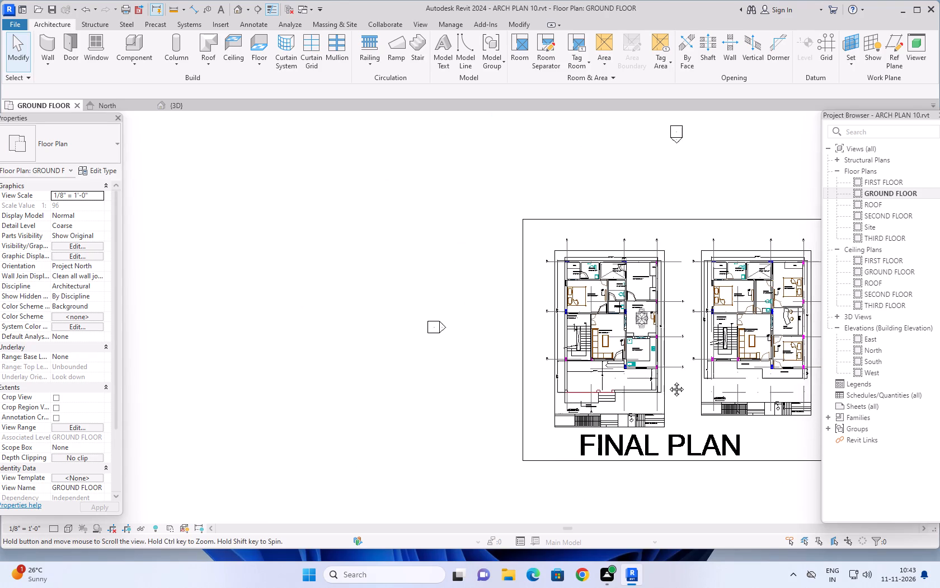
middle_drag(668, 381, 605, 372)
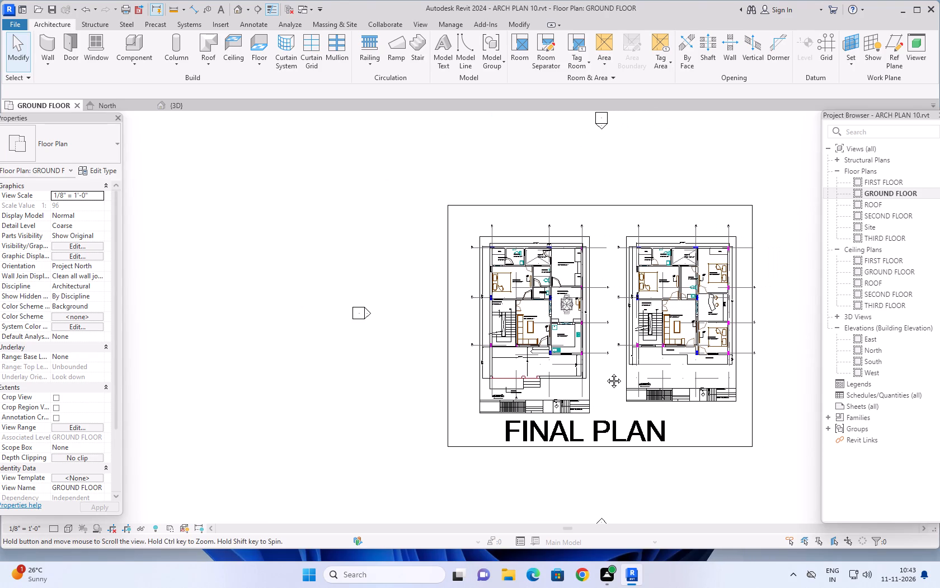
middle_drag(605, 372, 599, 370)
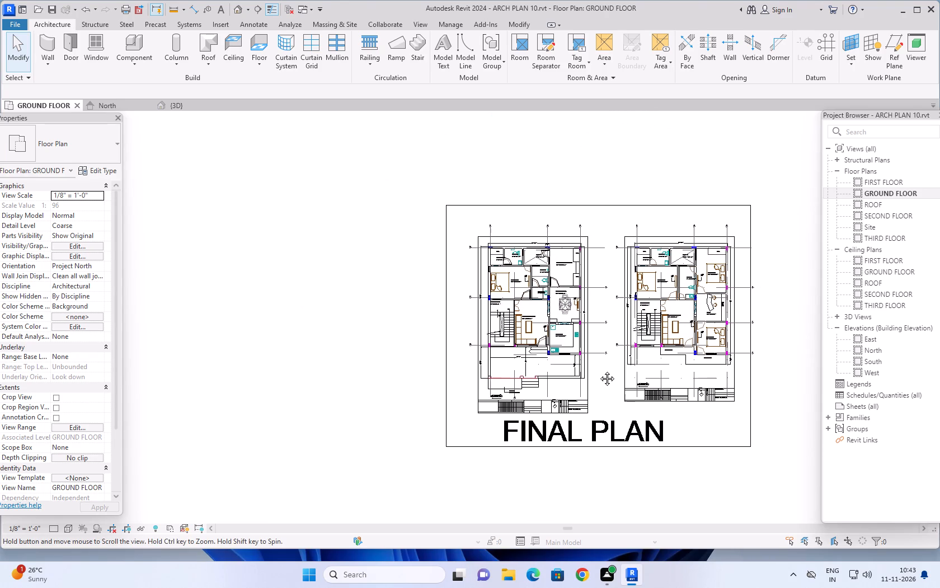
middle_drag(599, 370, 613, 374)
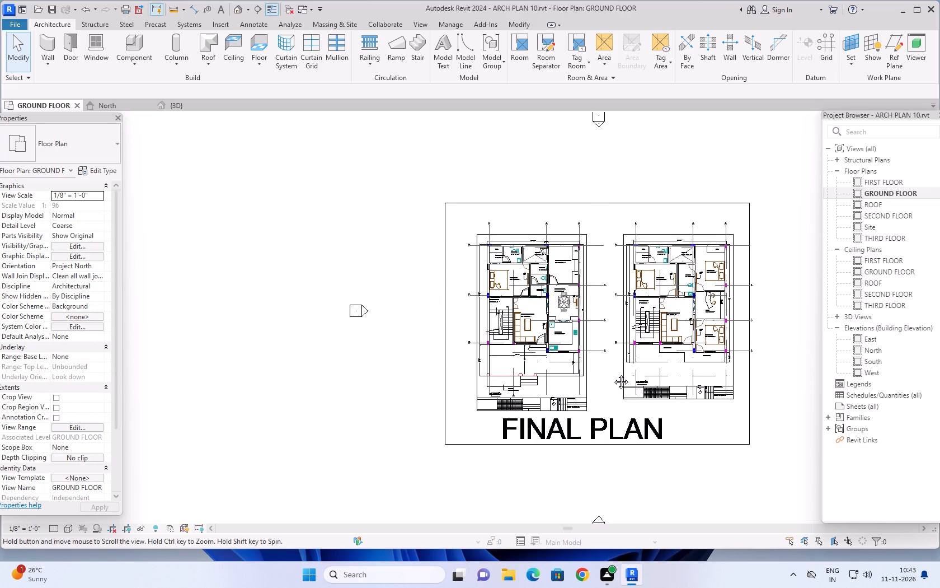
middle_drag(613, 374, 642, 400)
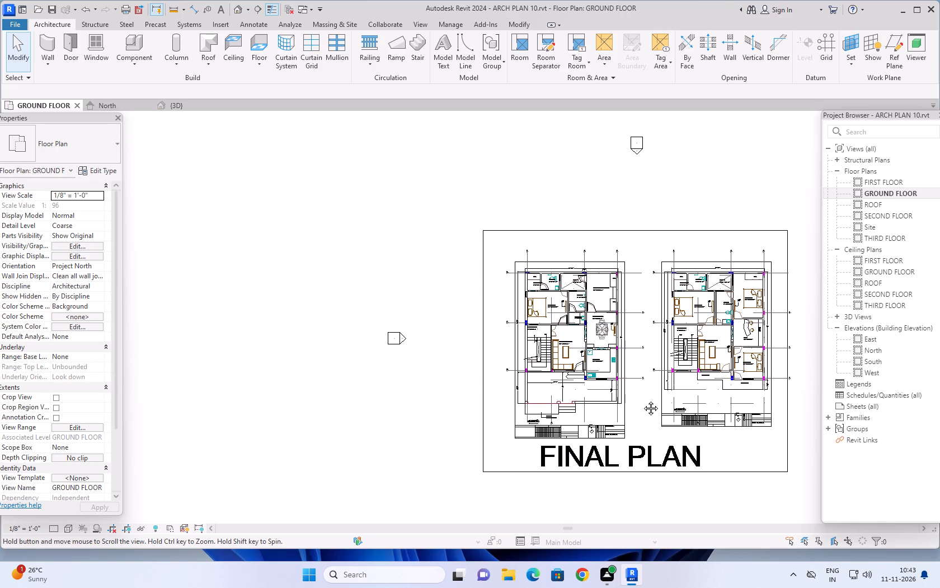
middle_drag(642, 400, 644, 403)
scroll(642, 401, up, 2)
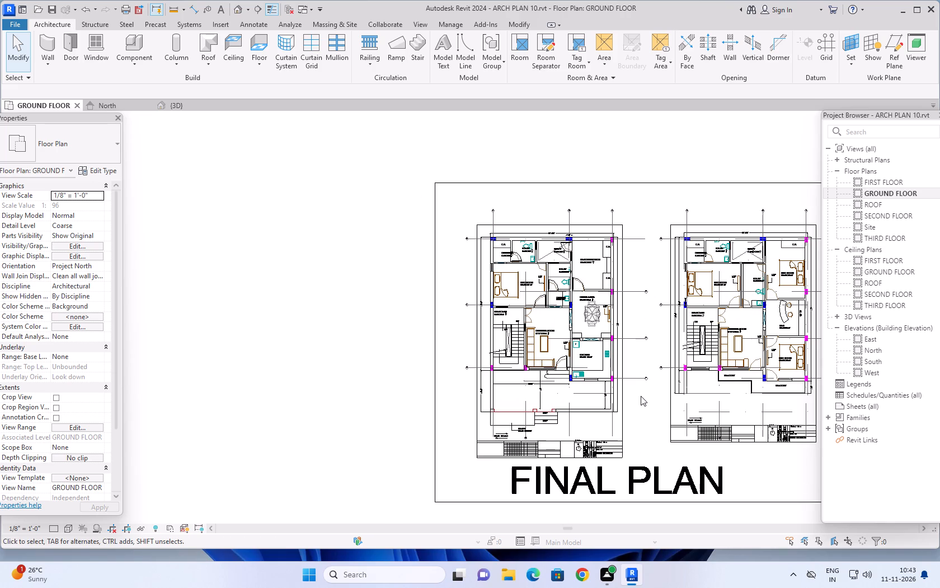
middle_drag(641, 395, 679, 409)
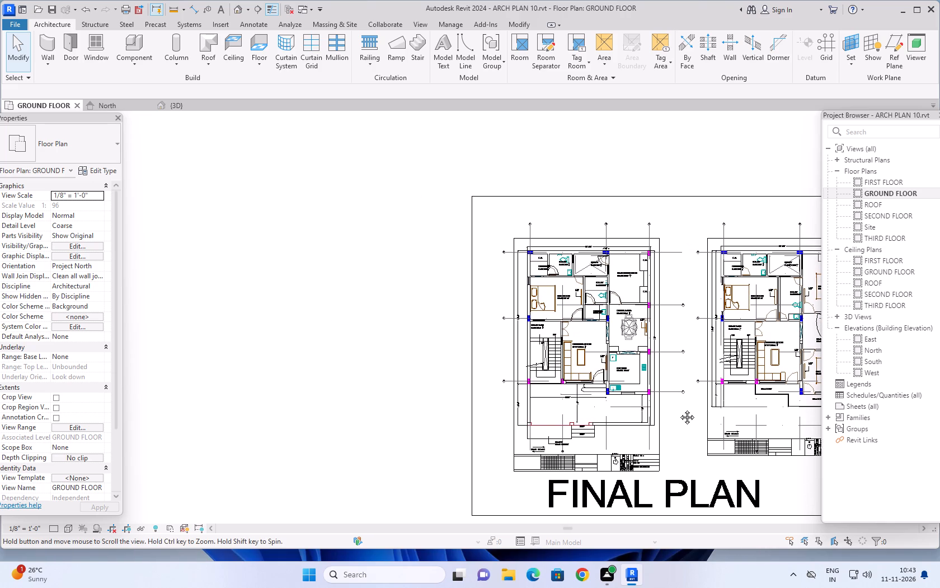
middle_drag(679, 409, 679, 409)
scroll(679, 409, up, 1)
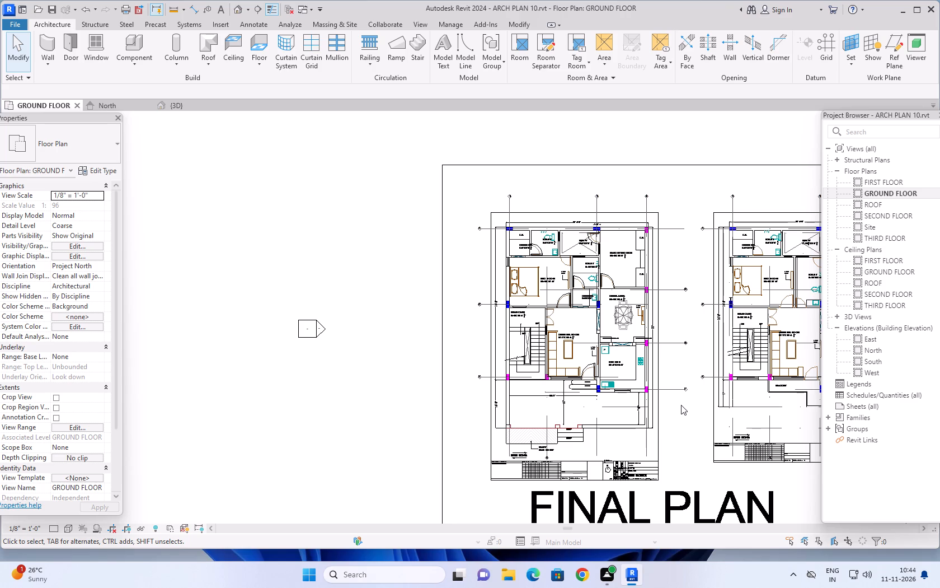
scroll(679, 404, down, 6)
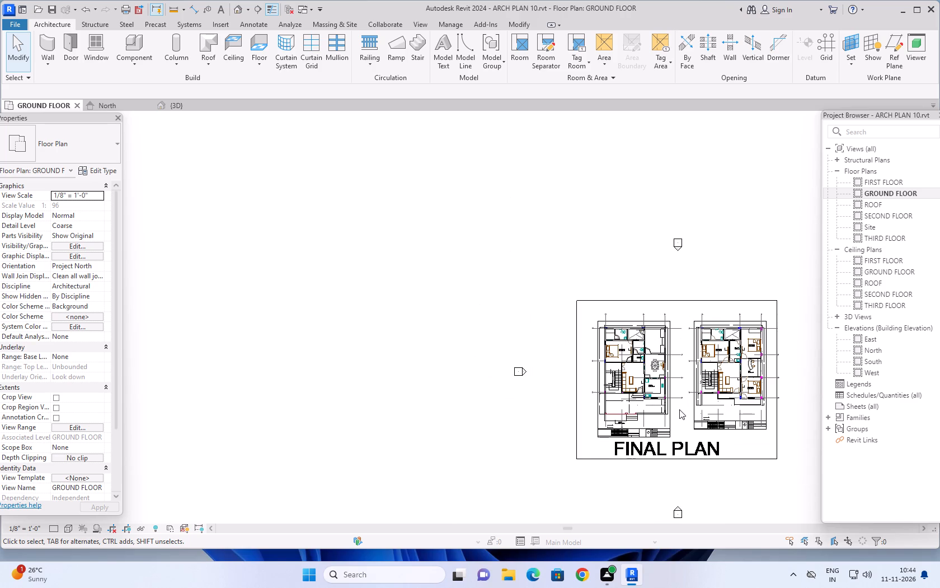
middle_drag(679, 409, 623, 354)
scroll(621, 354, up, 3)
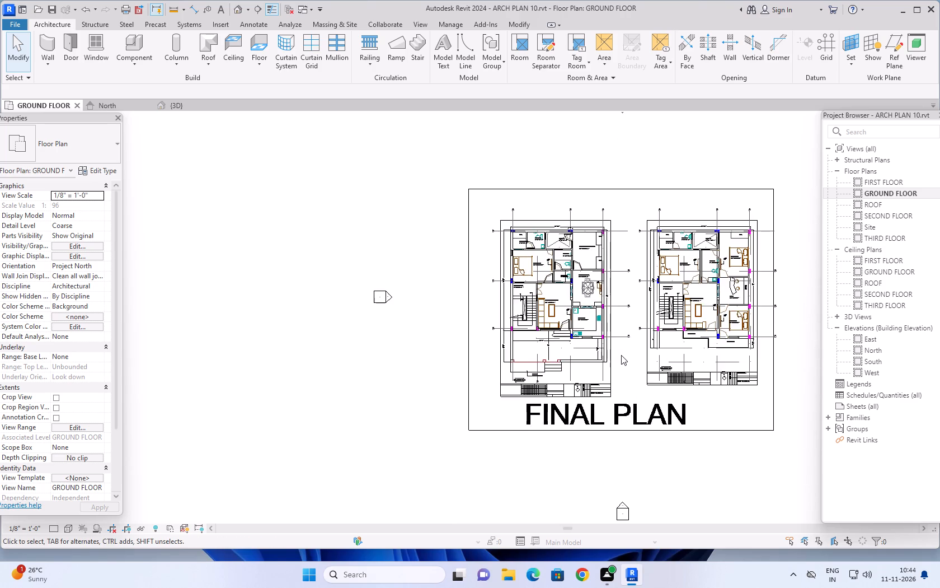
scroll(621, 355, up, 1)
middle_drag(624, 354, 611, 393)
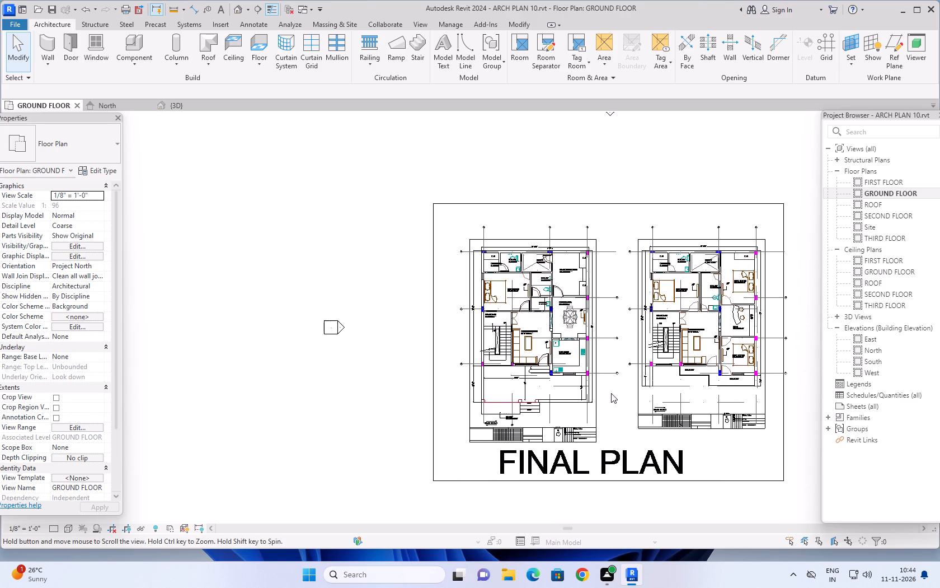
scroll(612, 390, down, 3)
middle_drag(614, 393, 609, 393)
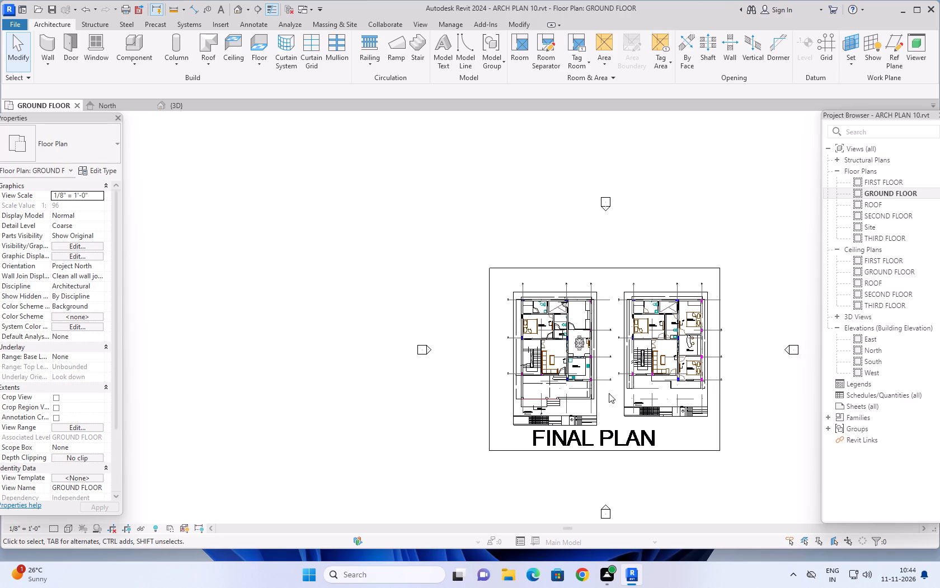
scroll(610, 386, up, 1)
Examine the door openings around the drawing room, staircase, dining area and kitchen on the ground floor plan drawing.
scroll(610, 386, up, 11)
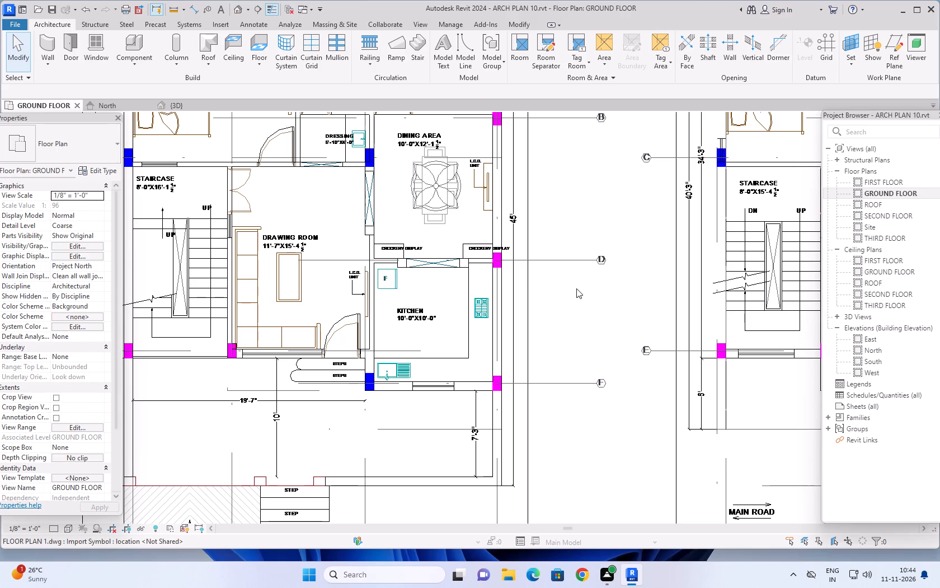
scroll(595, 307, down, 9)
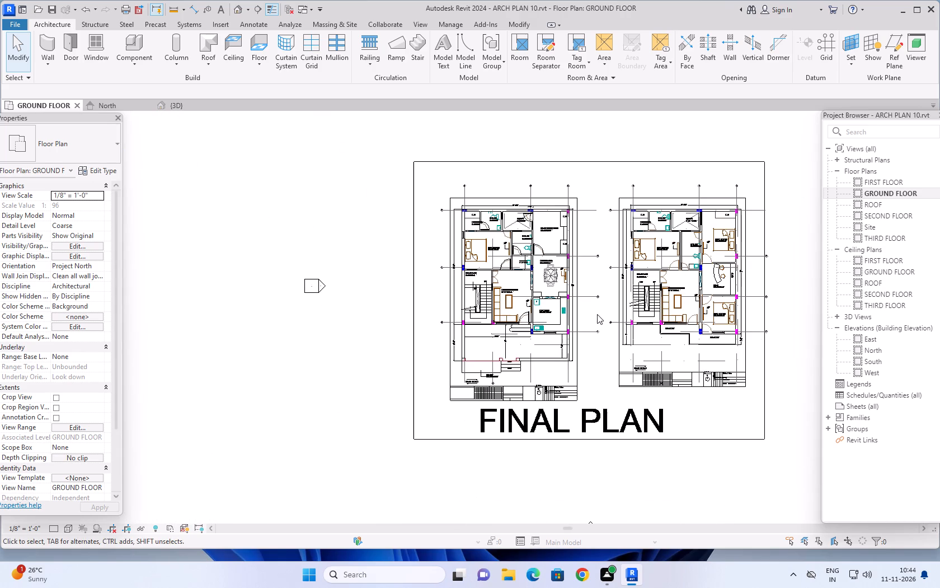
middle_drag(597, 314, 603, 302)
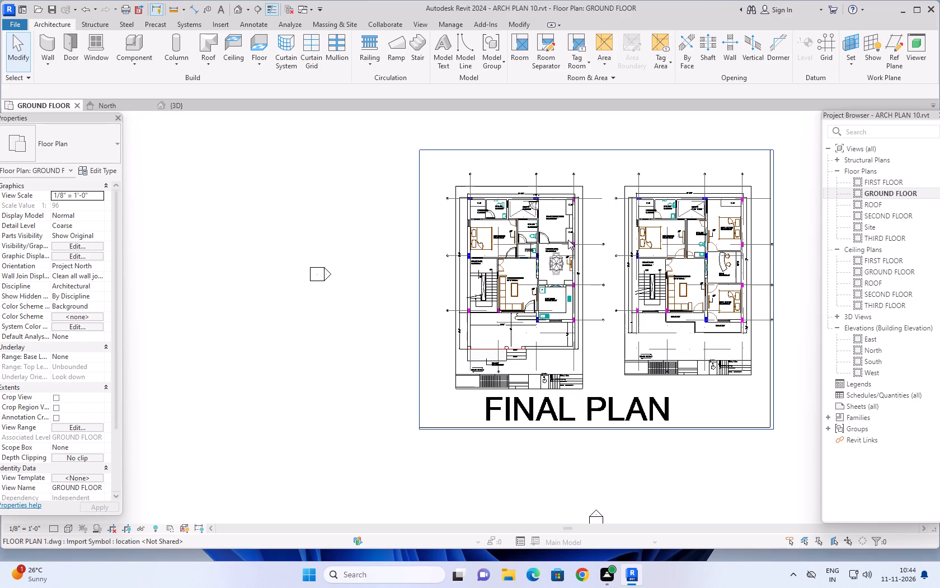
scroll(568, 240, up, 6)
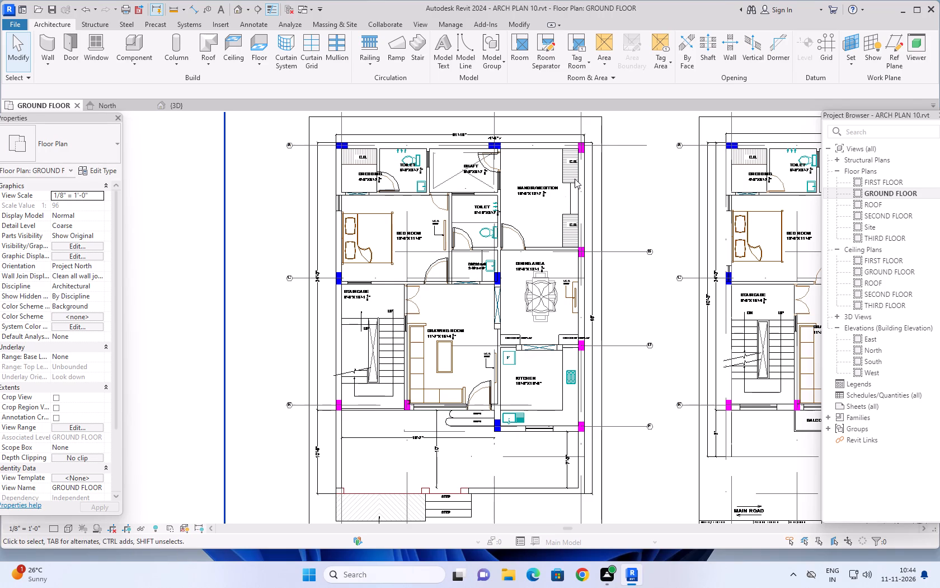
scroll(612, 212, down, 3)
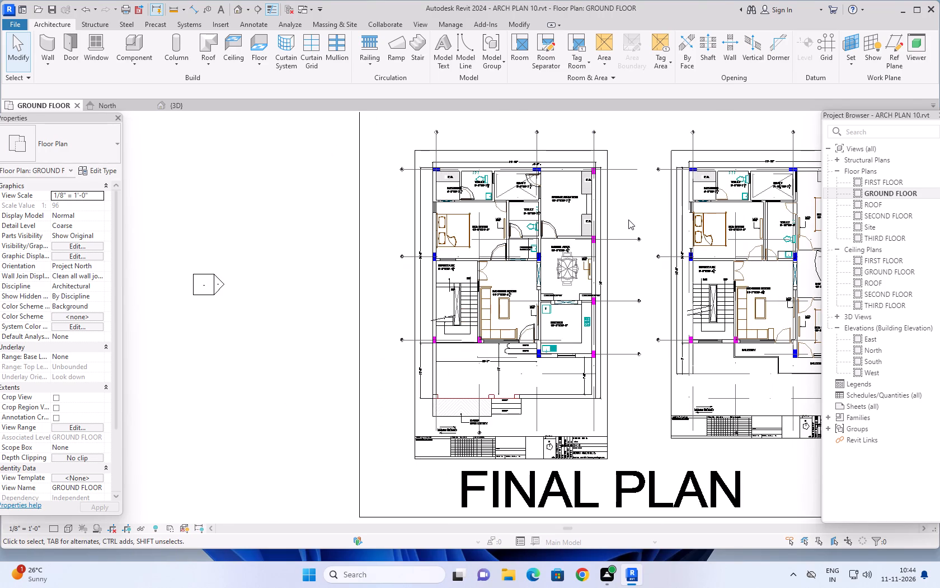
scroll(631, 220, down, 4)
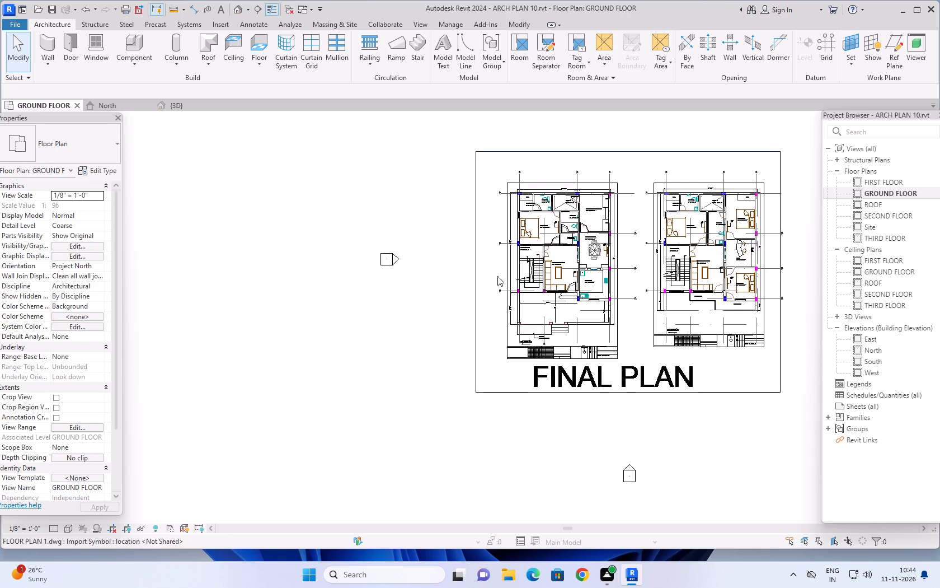
scroll(538, 204, up, 4)
scroll(592, 297, up, 1)
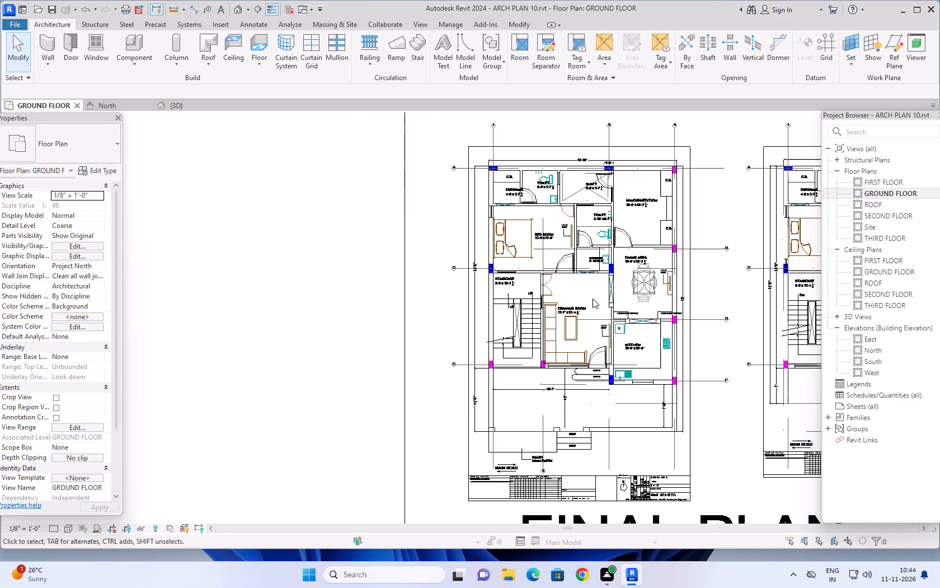
scroll(593, 298, up, 4)
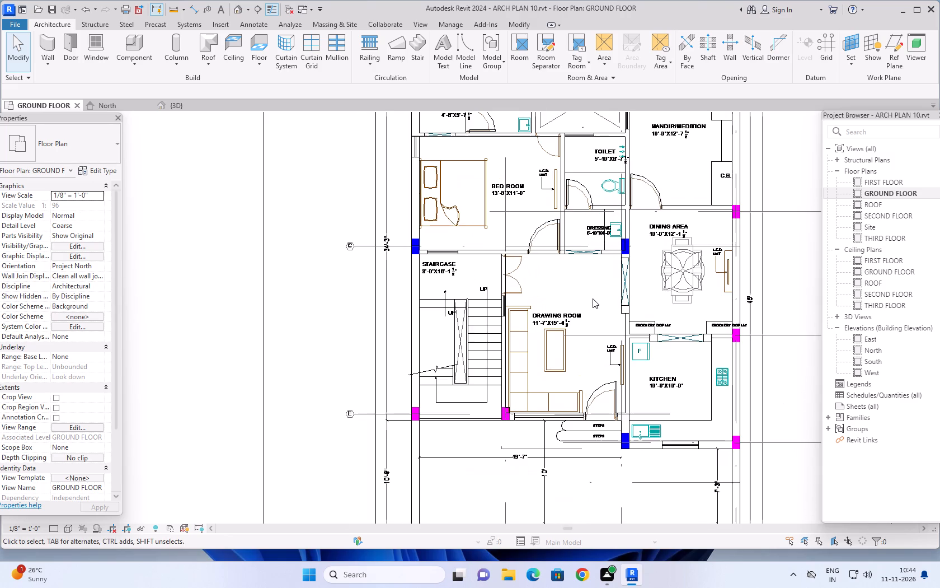
scroll(593, 298, up, 1)
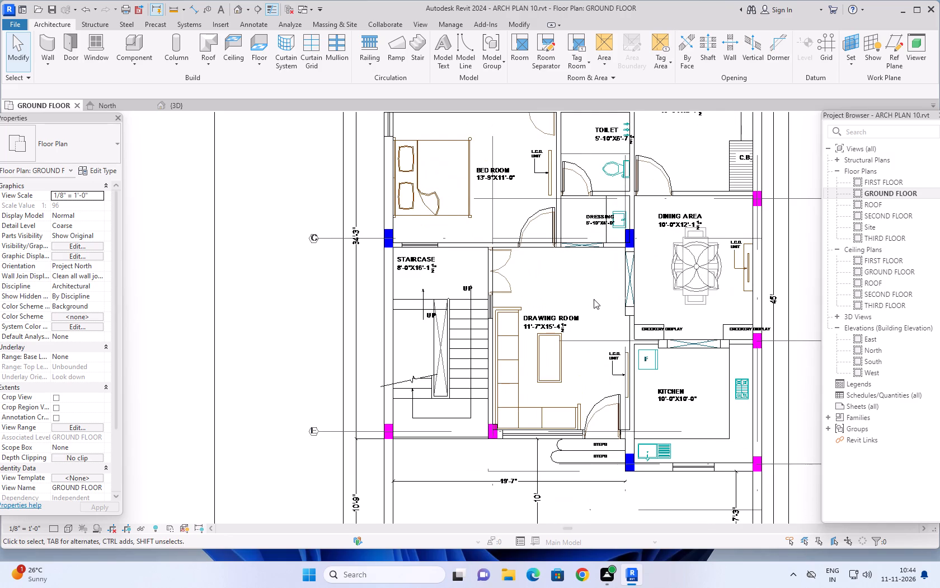
scroll(594, 299, up, 1)
scroll(594, 299, down, 1)
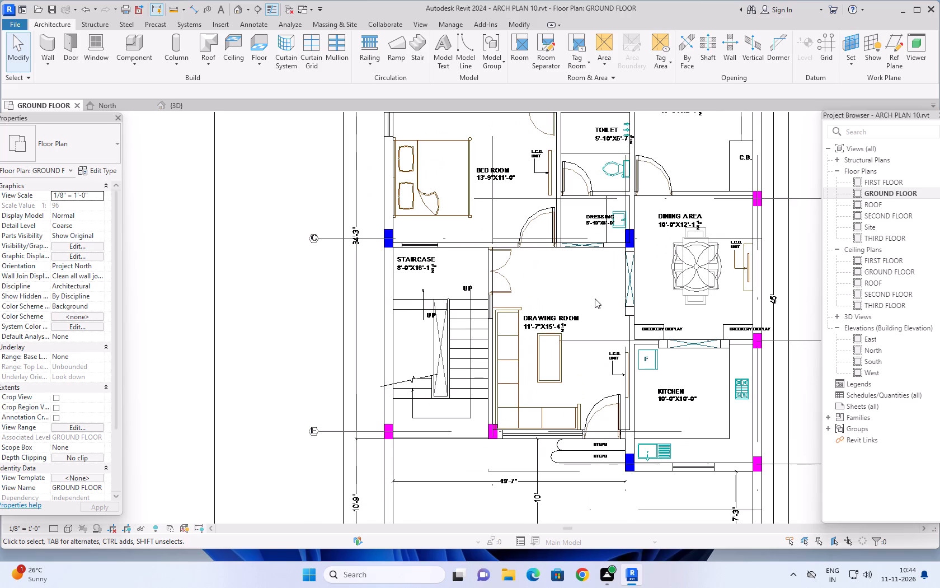
scroll(595, 298, down, 1)
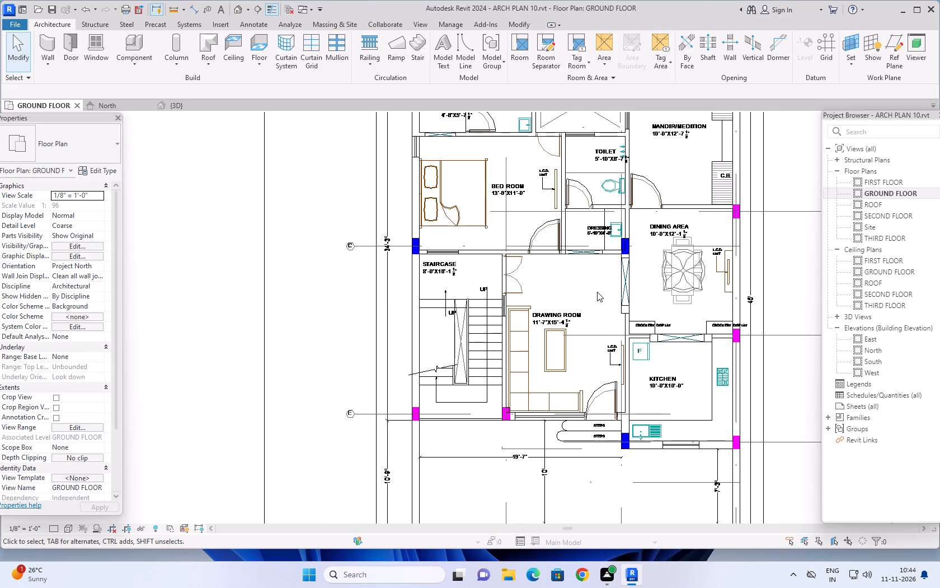
Load the Door-Double-Flush_Panel family from the US Doors library with its 68" x 80" type for door placement.
click(69, 48)
click(92, 170)
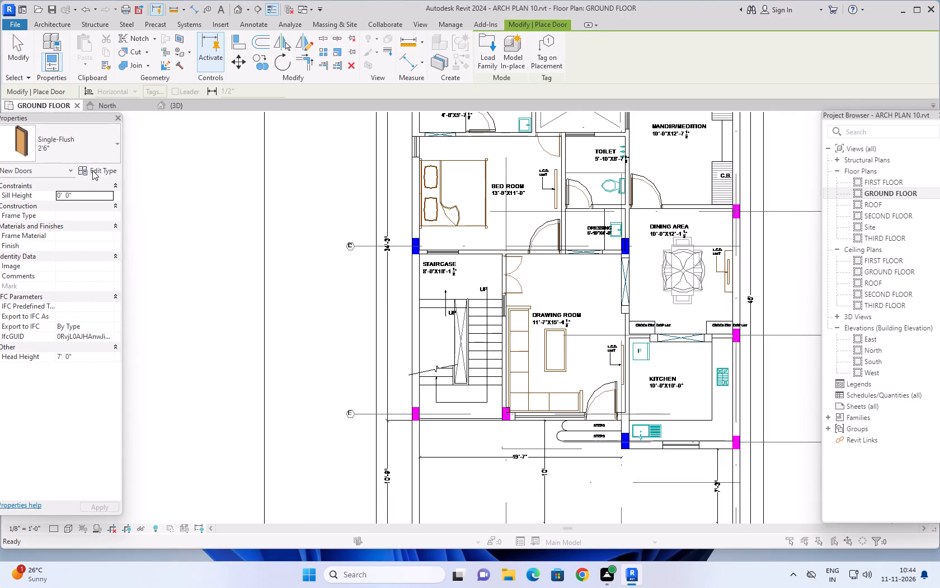
click(789, 110)
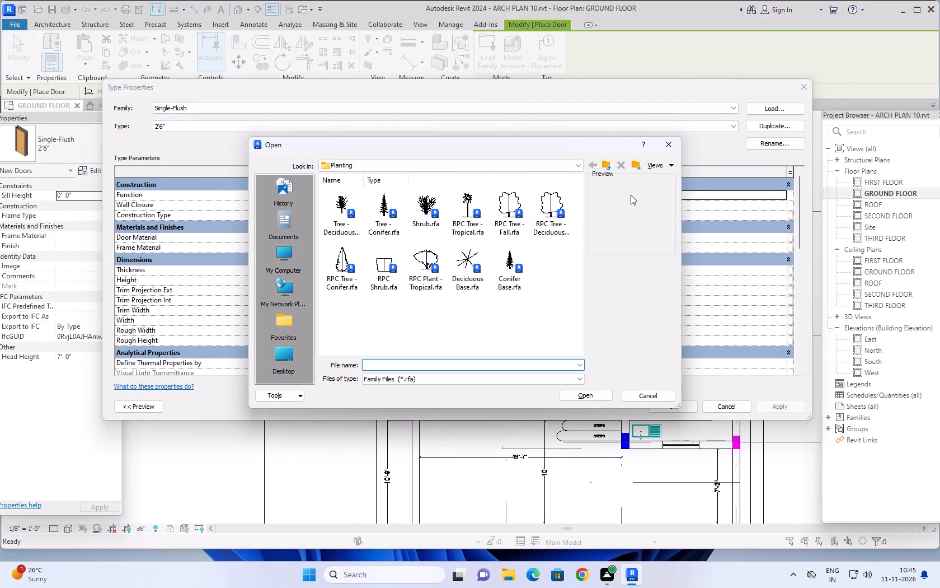
click(605, 170)
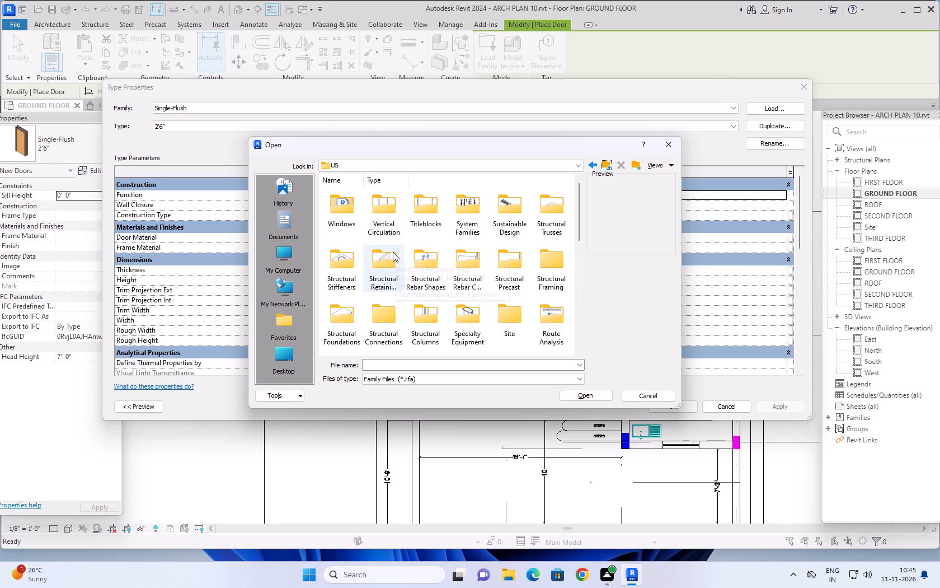
scroll(393, 250, up, 1)
scroll(393, 246, down, 7)
scroll(421, 290, up, 12)
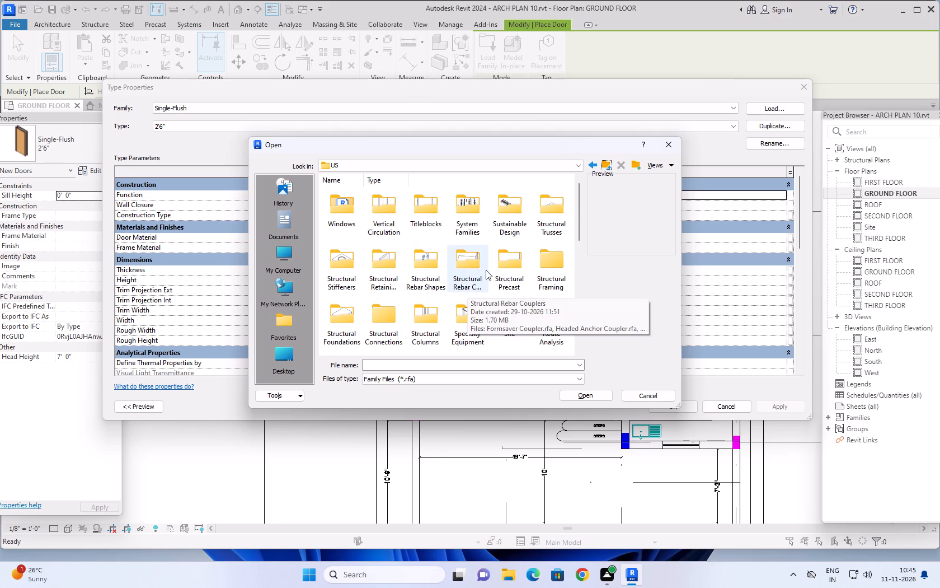
scroll(411, 265, down, 1)
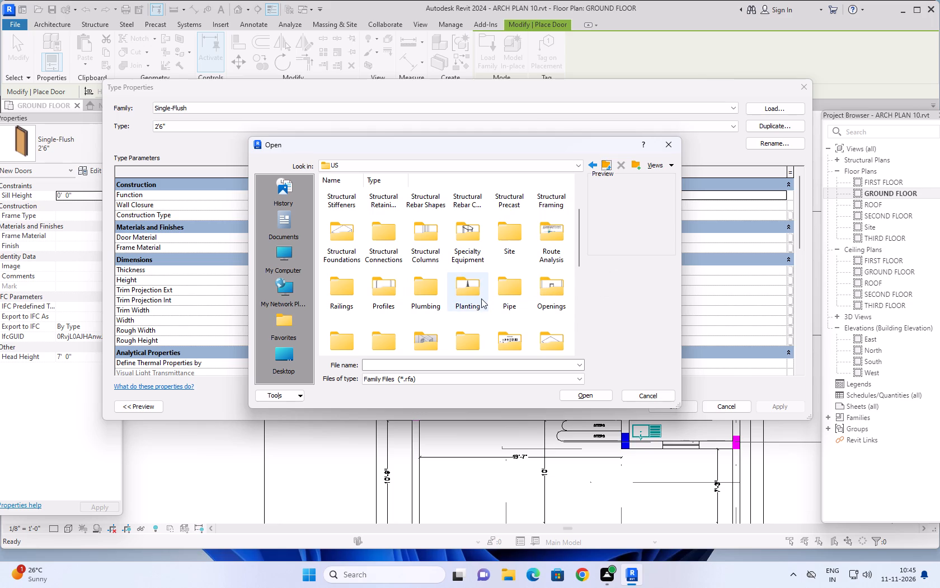
scroll(482, 298, down, 1)
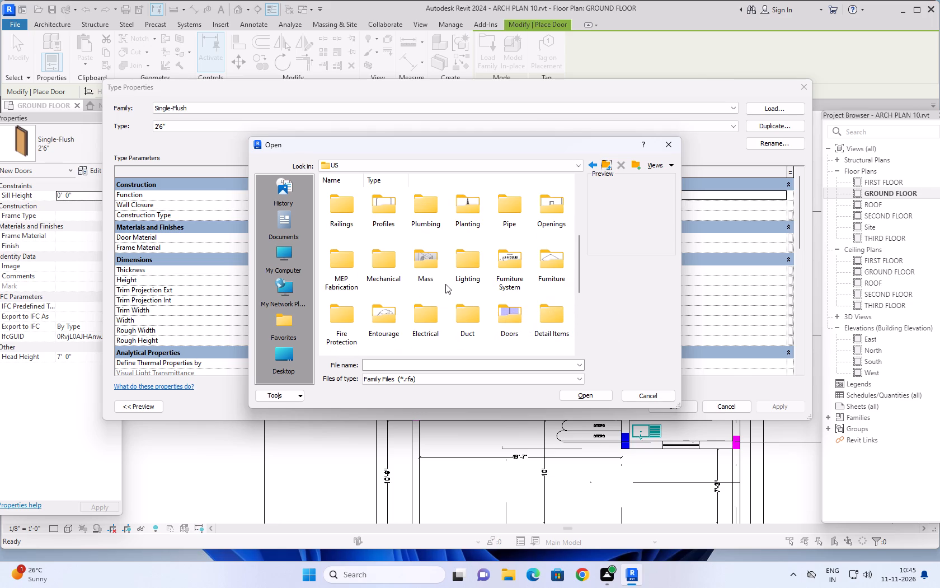
scroll(454, 276, down, 1)
double_click(505, 231)
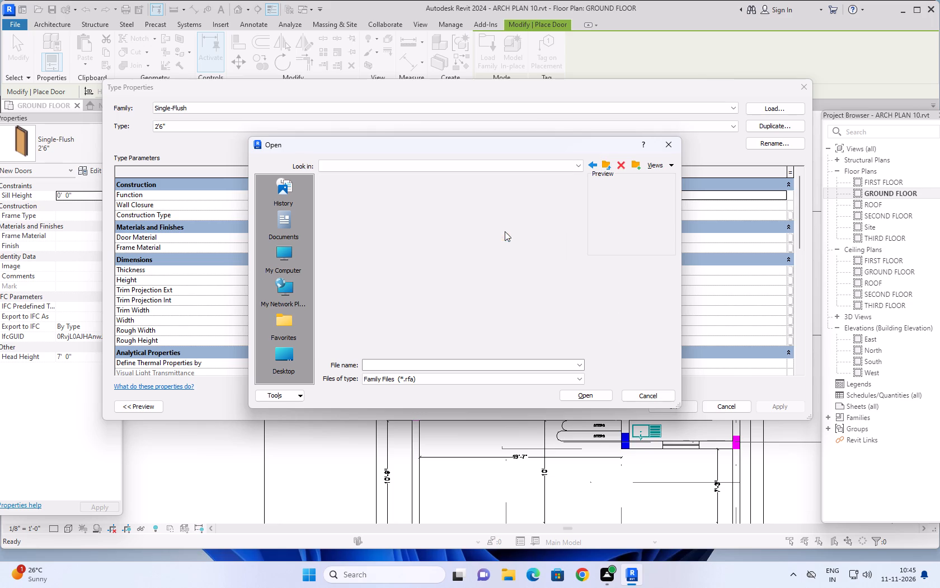
click(546, 258)
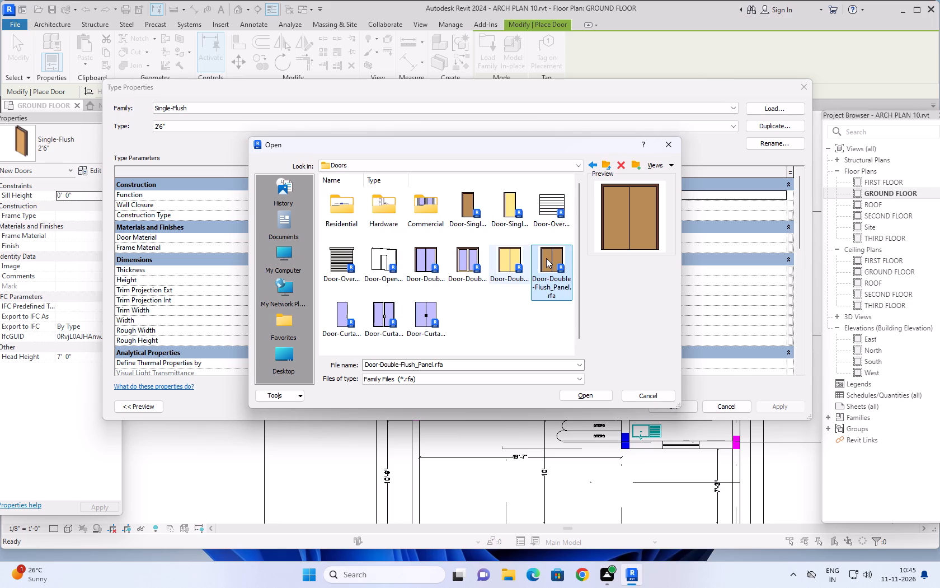
click(581, 392)
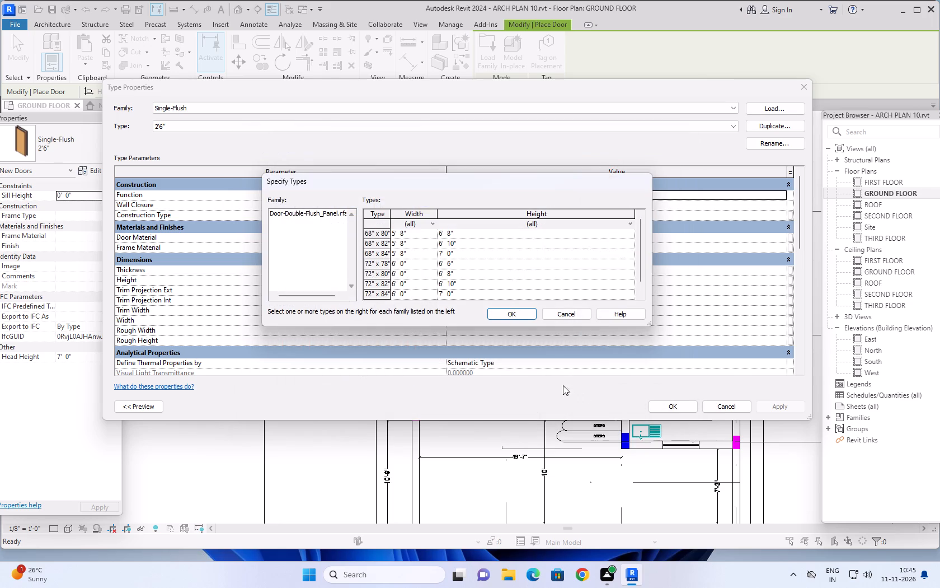
click(419, 235)
click(506, 319)
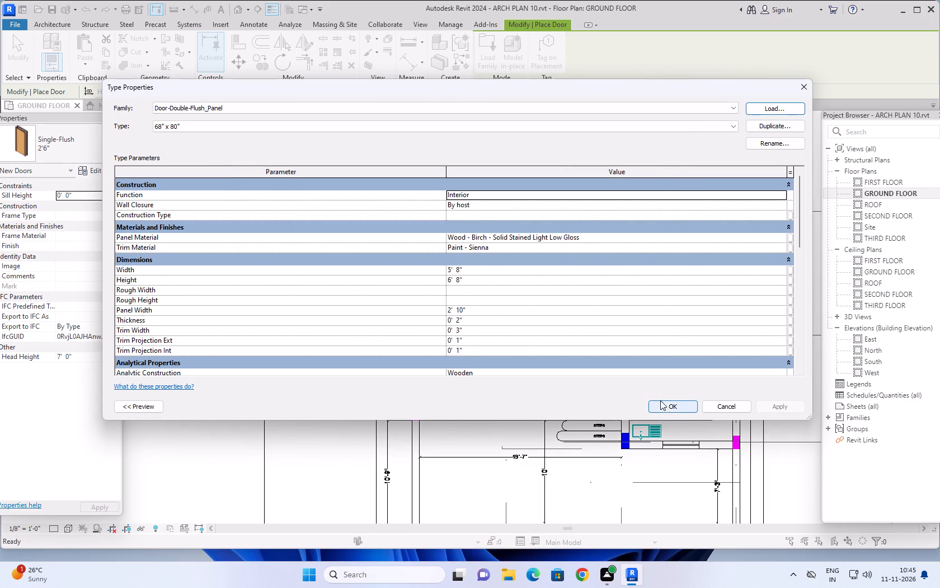
Duplicate the 68" x 80" Door-Double-Flush_Panel type under the name 4'X7'.
scroll(524, 273, up, 5)
click(774, 127)
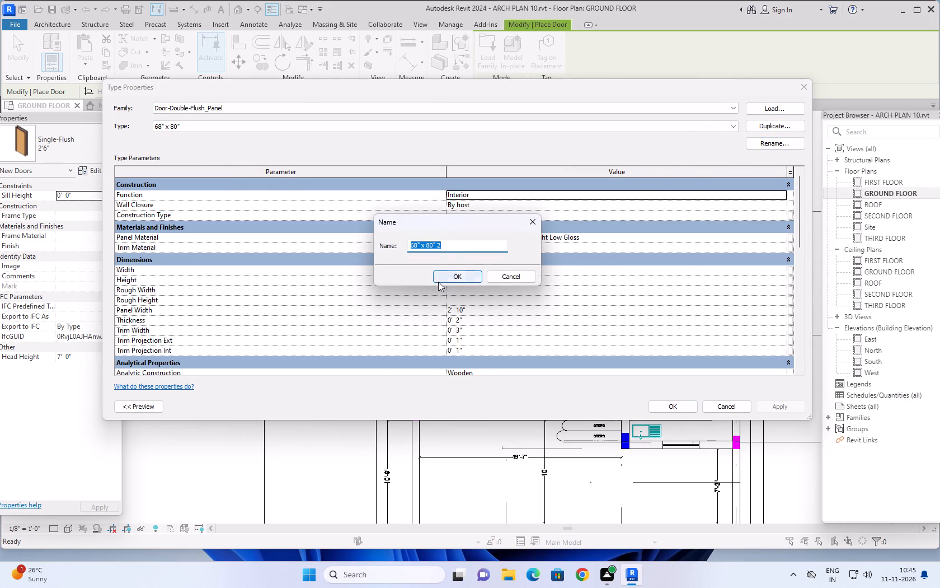
key(4)
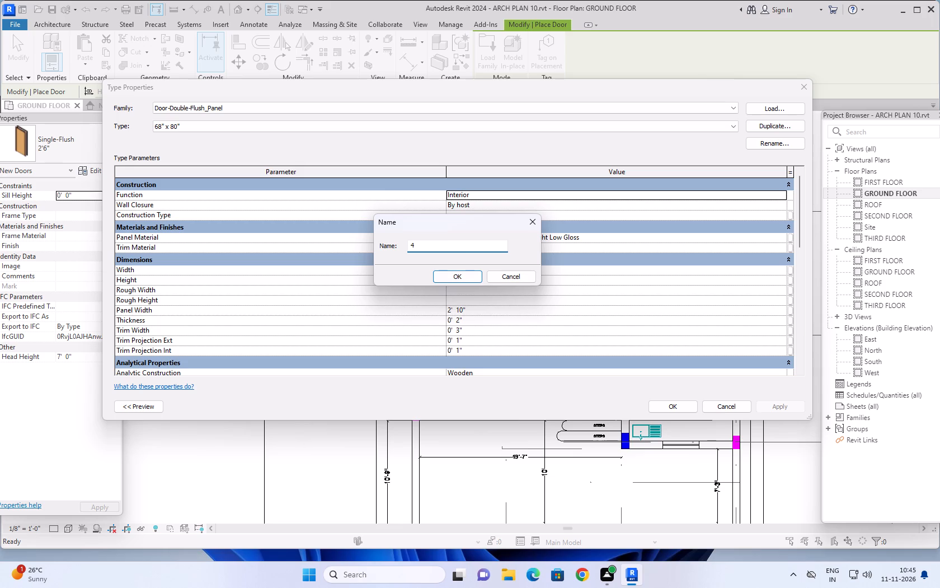
key(apostrophe)
key(x)
key(7)
key(apostrophe)
key(Return)
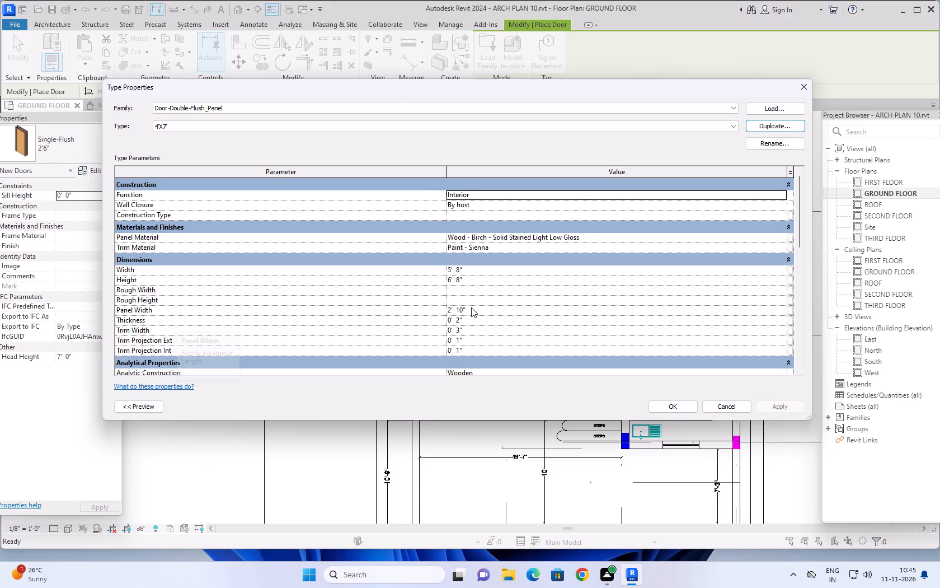
Set the 4'X7' double door type's width to 4' and height to 7', and apply the type properties.
scroll(316, 291, up, 2)
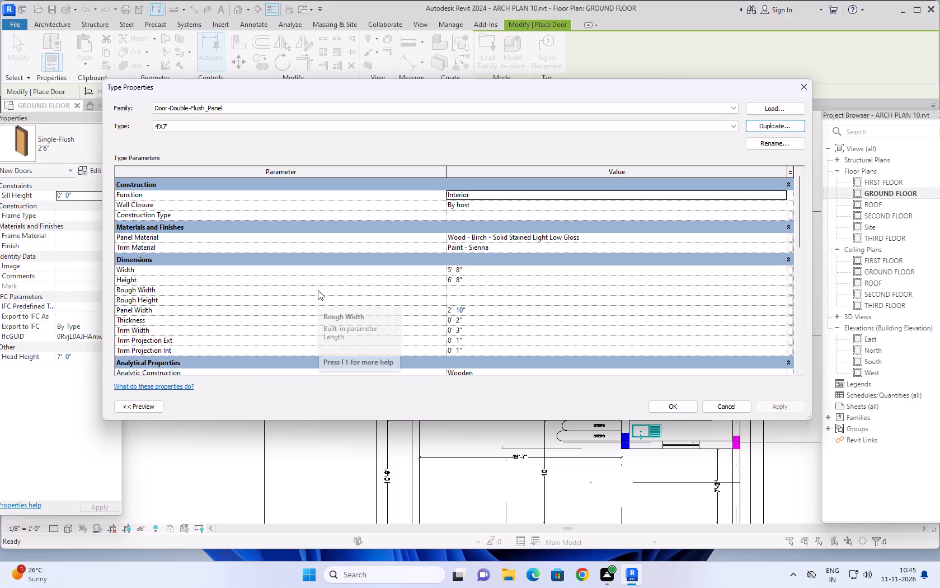
scroll(318, 290, up, 1)
click(485, 268)
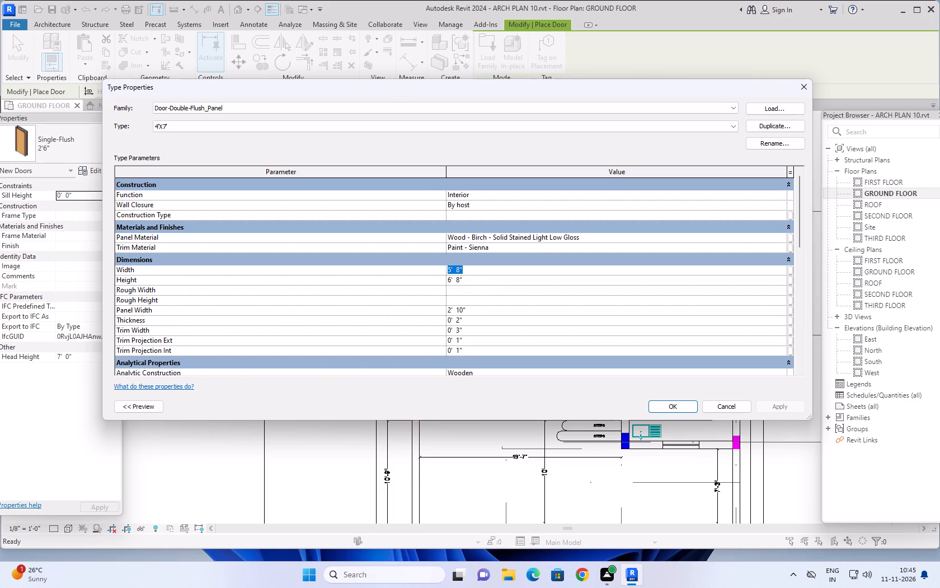
key(4)
key(apostrophe)
click(467, 283)
drag(467, 283, 446, 283)
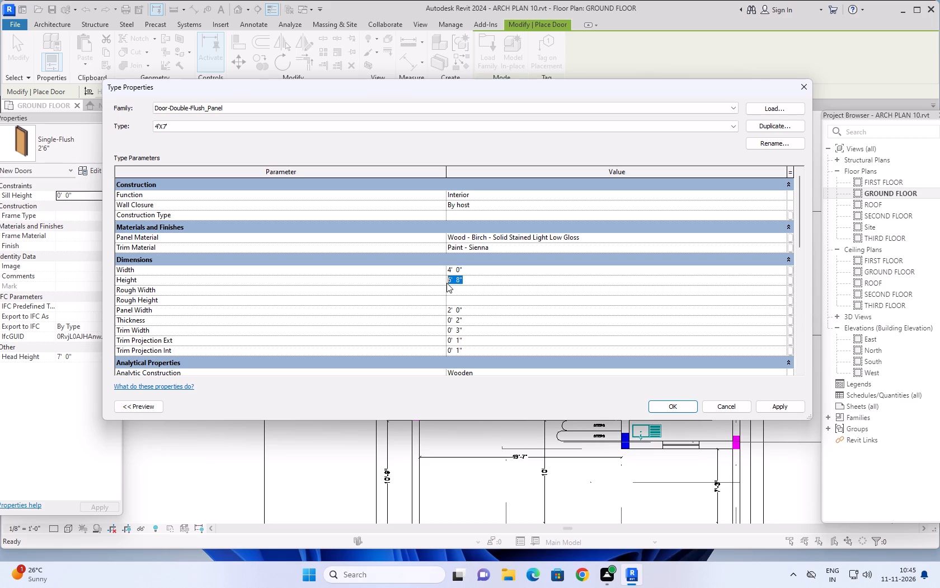
key(7)
key(apostrophe)
key(Return)
click(783, 408)
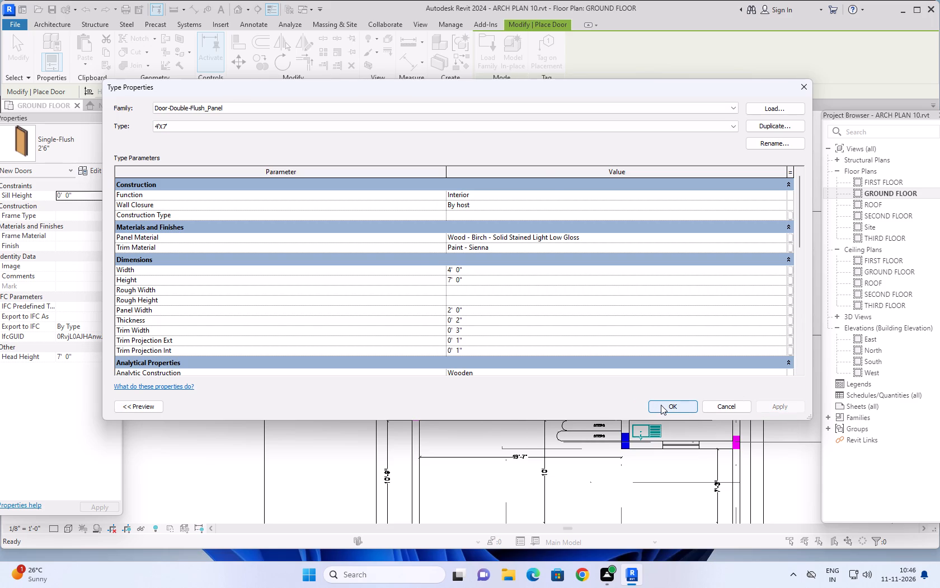
click(661, 405)
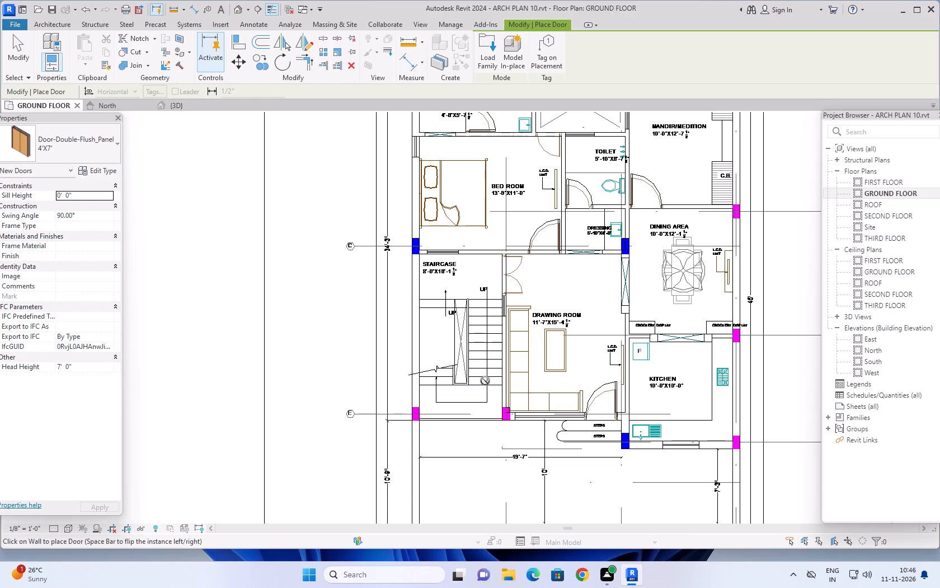
Place the 4'X7' double-flush door in the wall between the staircase and drawing room, opening into the drawing room.
scroll(513, 273, up, 9)
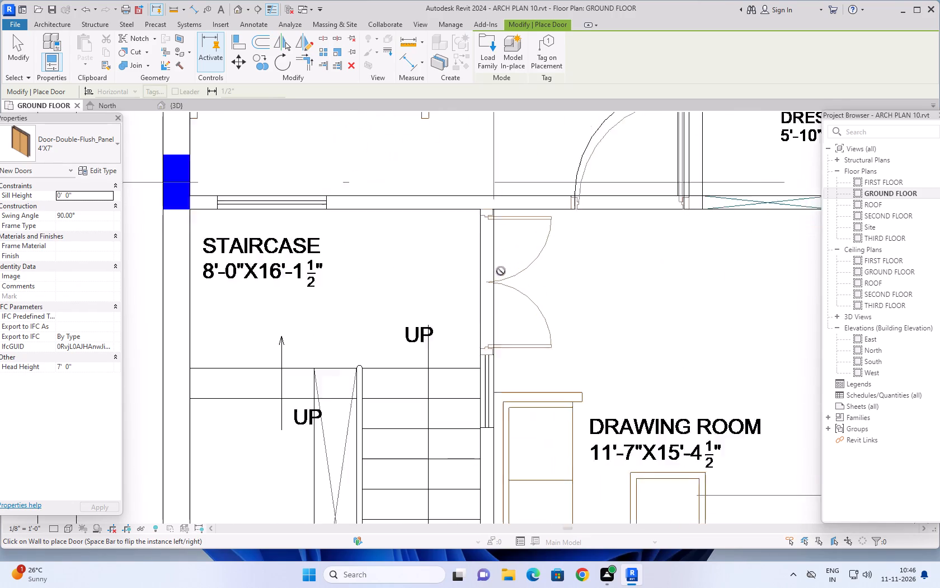
scroll(501, 271, up, 2)
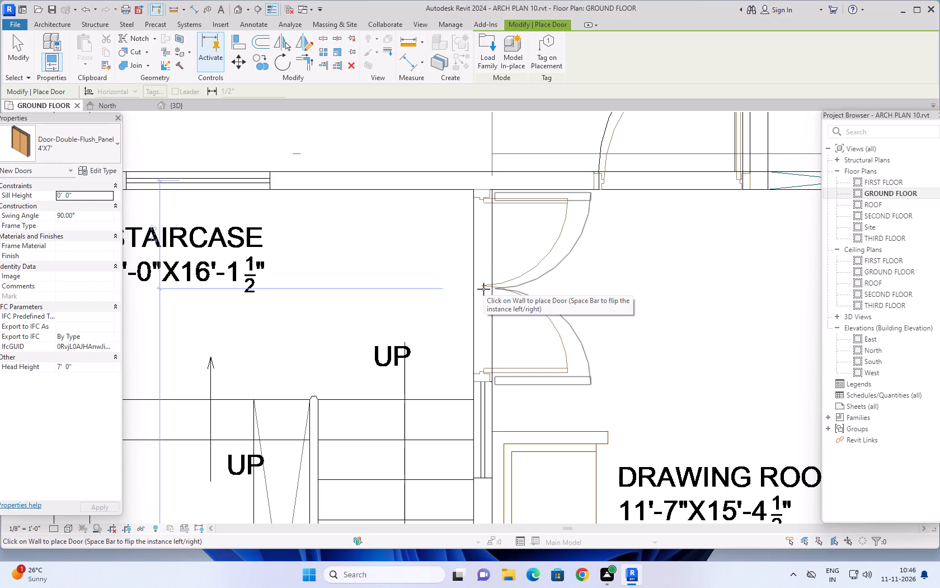
click(483, 289)
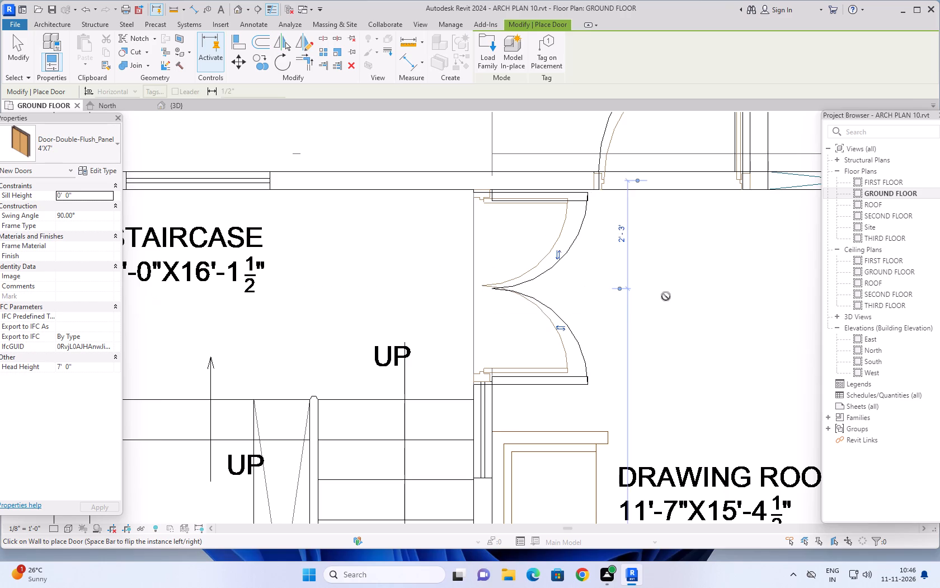
scroll(676, 305, down, 1)
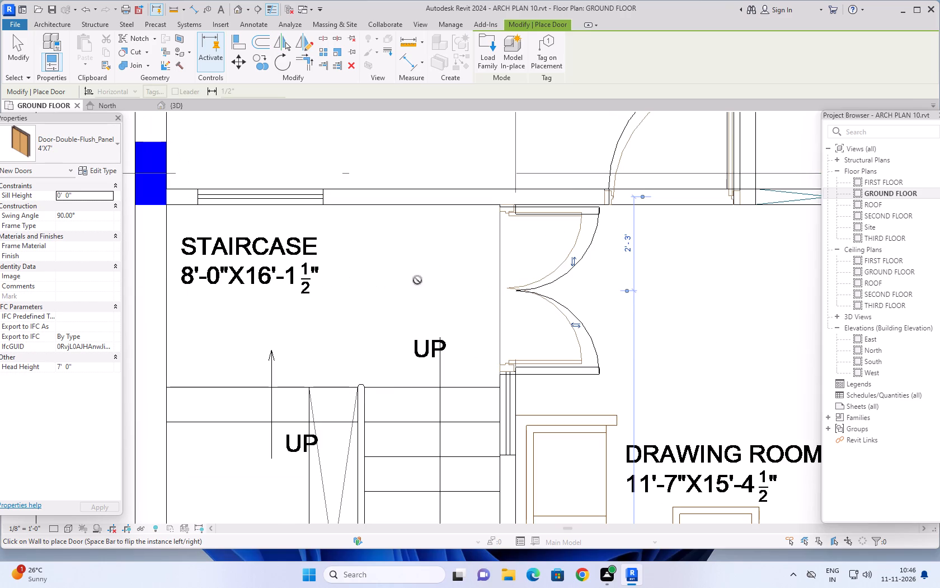
key(Escape)
key(Escape)
key(Escape)
key(Escape)
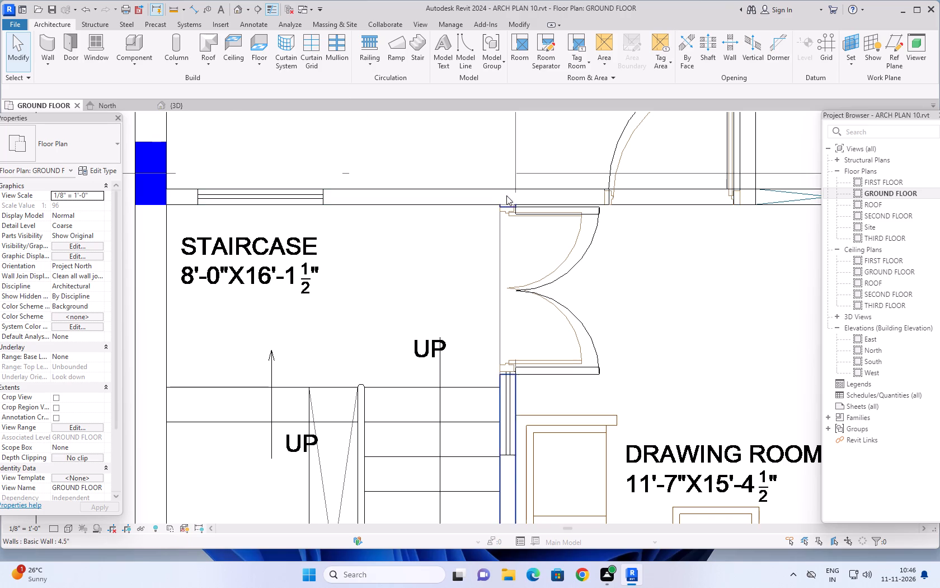
Align the double door's bedroom-side edge with the adjacent face of the wall separating the bedroom from the staircase and drawing room.
scroll(502, 207, up, 5)
scroll(464, 236, up, 1)
middle_drag(462, 237, 412, 261)
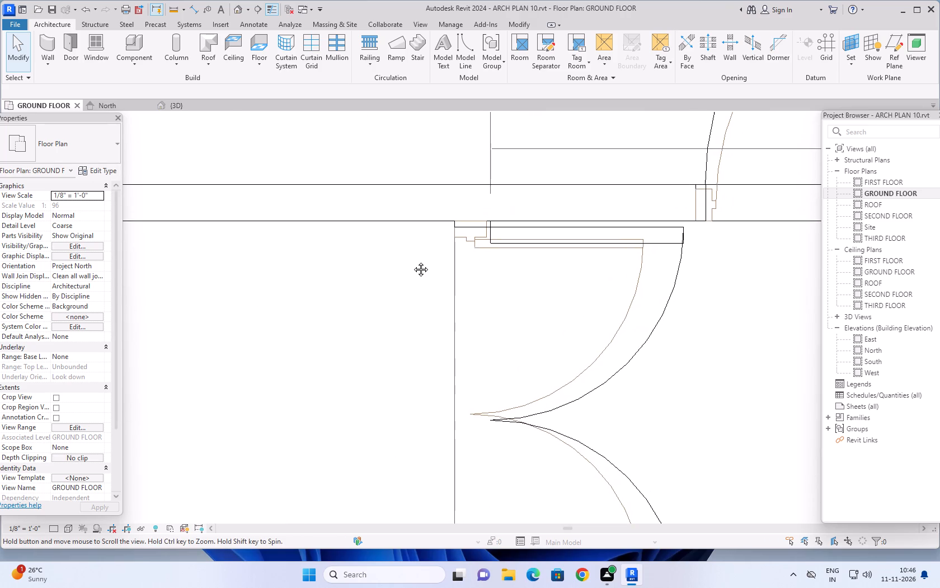
middle_drag(412, 261, 408, 269)
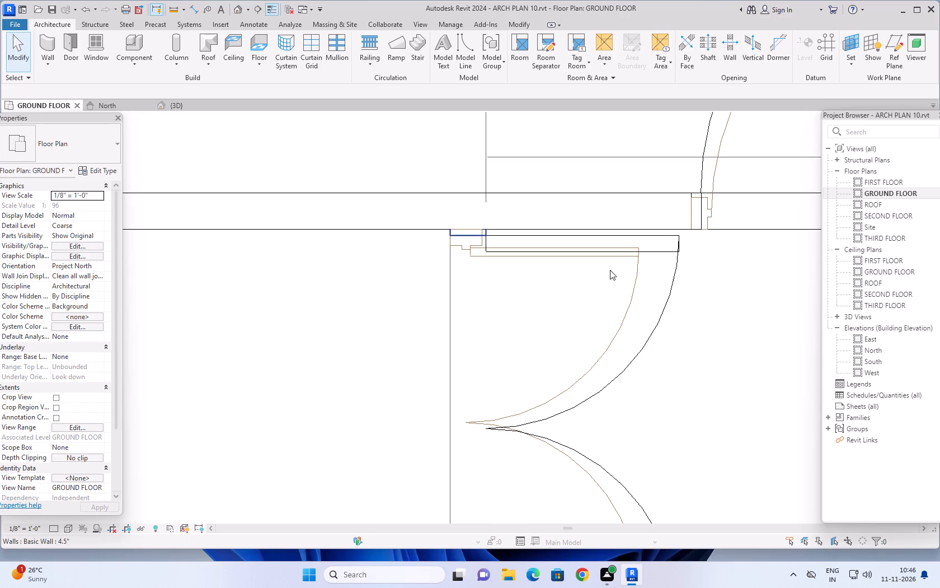
scroll(656, 258, up, 6)
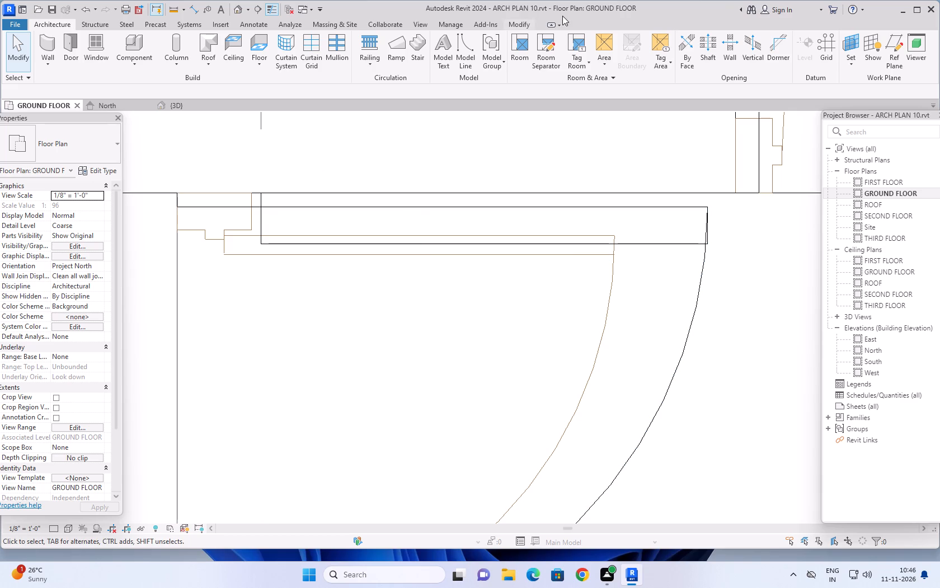
click(531, 24)
click(241, 41)
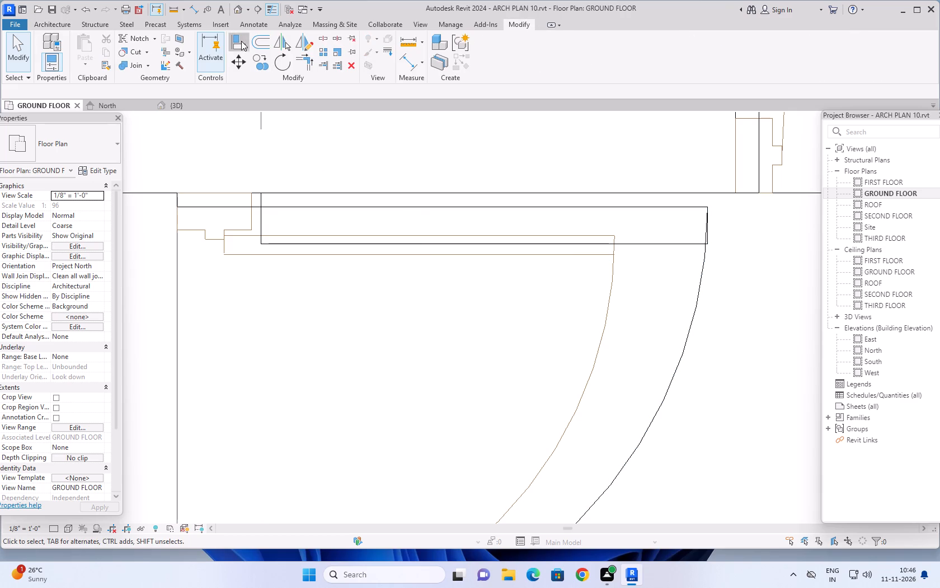
click(420, 190)
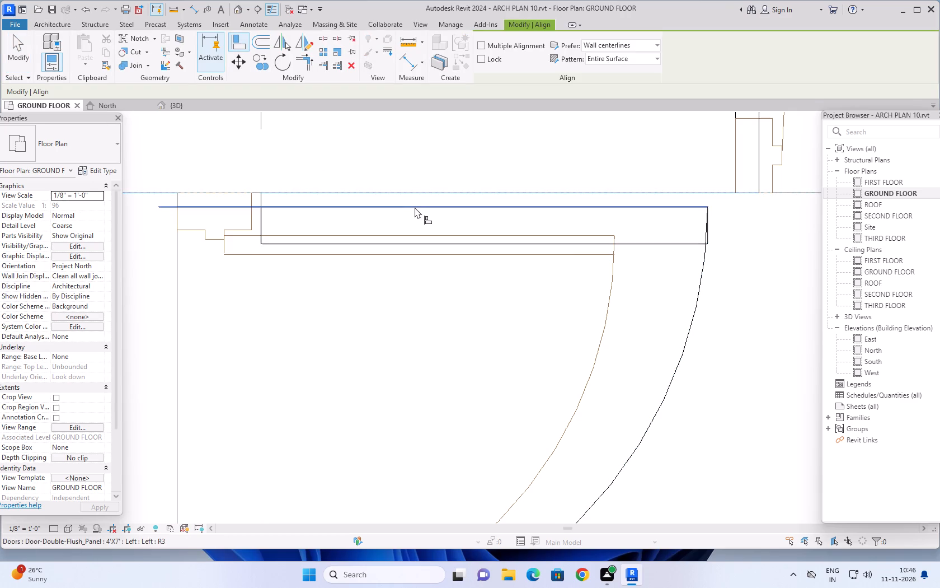
click(415, 207)
scroll(392, 254, down, 17)
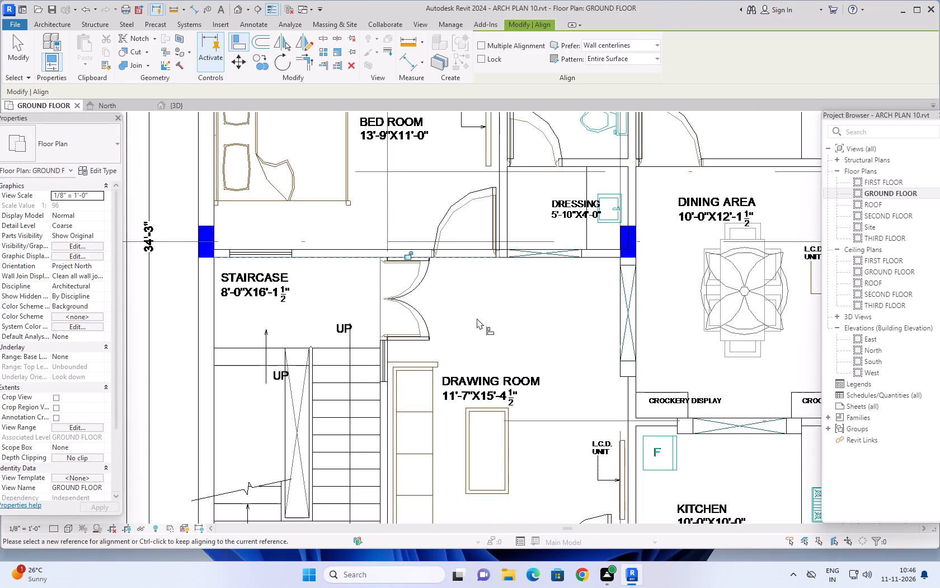
middle_drag(482, 320, 511, 286)
scroll(466, 306, up, 3)
key(Escape)
key(Escape)
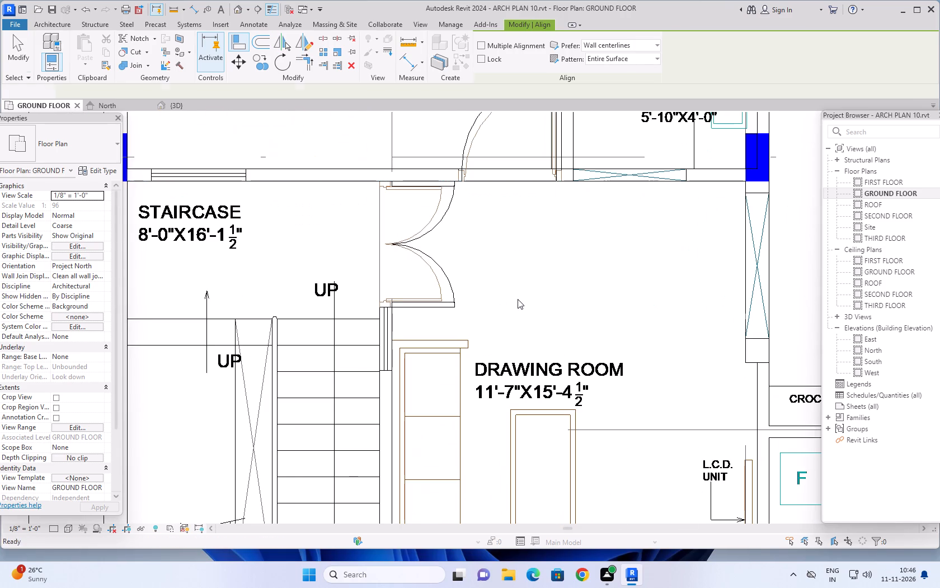
middle_drag(518, 298, 532, 244)
key(Escape)
key(Escape)
Examine the ground floor drawing and the neighbouring floor plan around the staircase, drawing room, kitchen and front entry.
scroll(582, 253, down, 7)
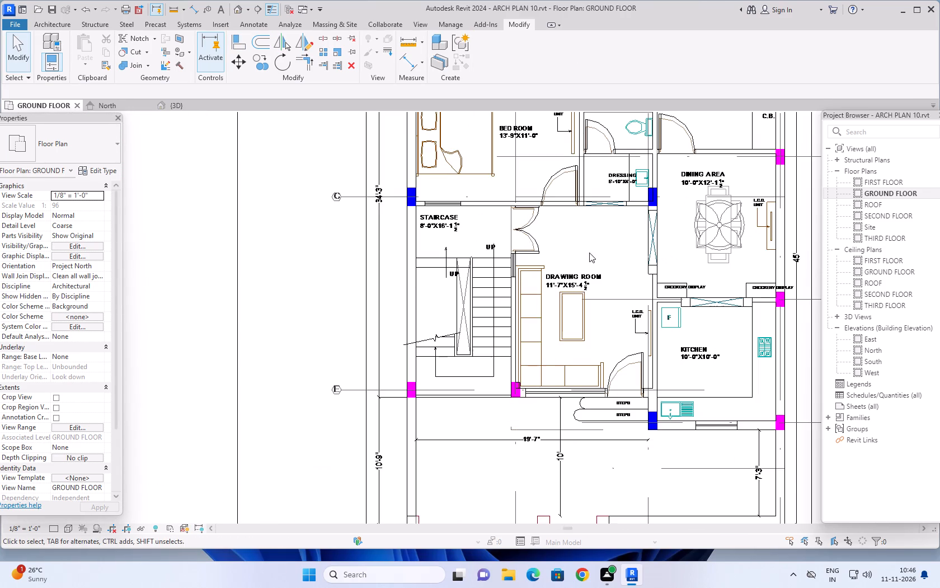
middle_drag(589, 253, 565, 329)
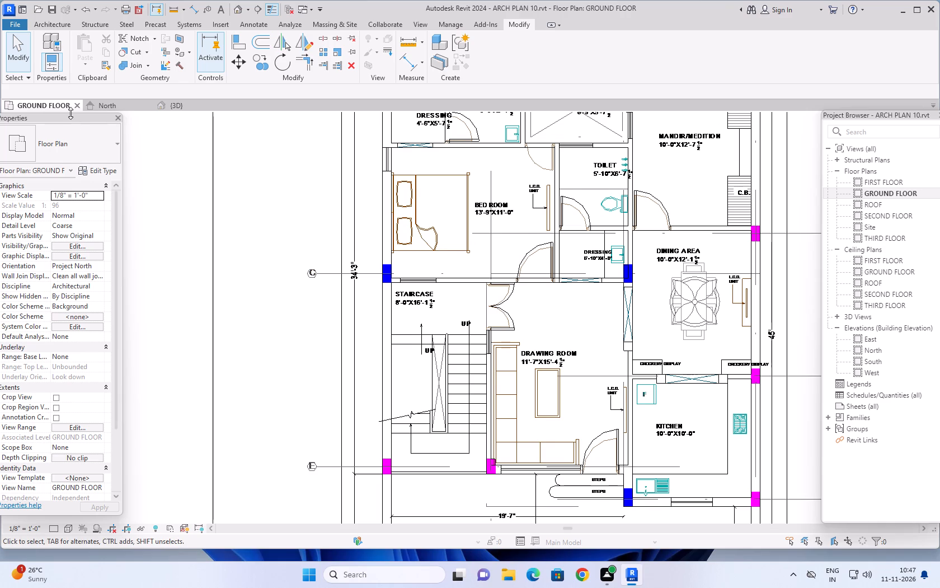
scroll(463, 264, down, 1)
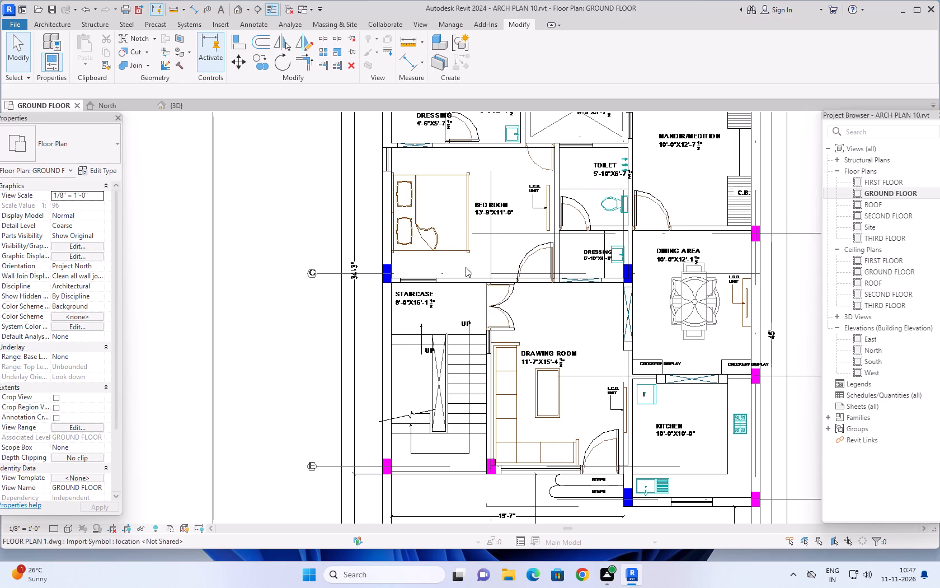
scroll(466, 267, down, 6)
scroll(688, 354, up, 5)
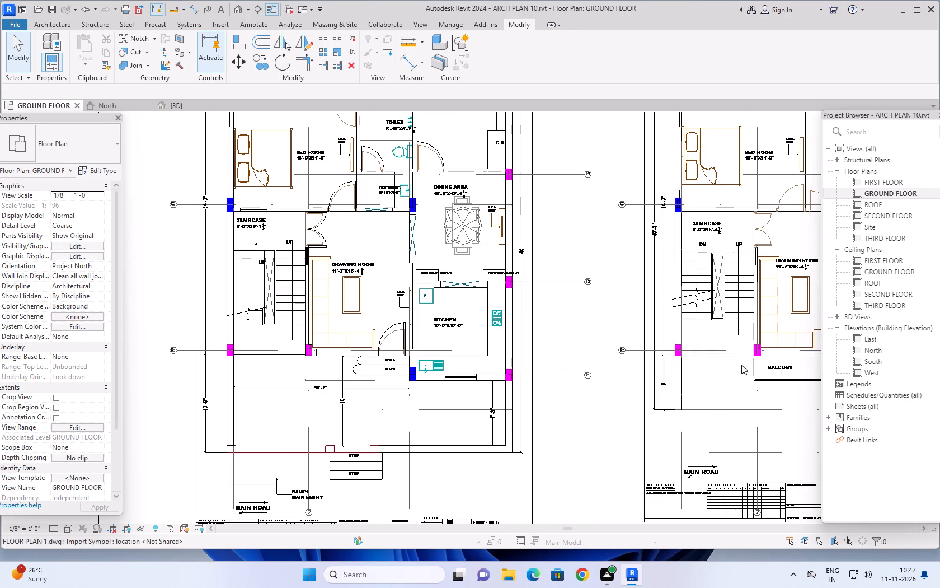
scroll(730, 366, up, 8)
scroll(742, 351, down, 1)
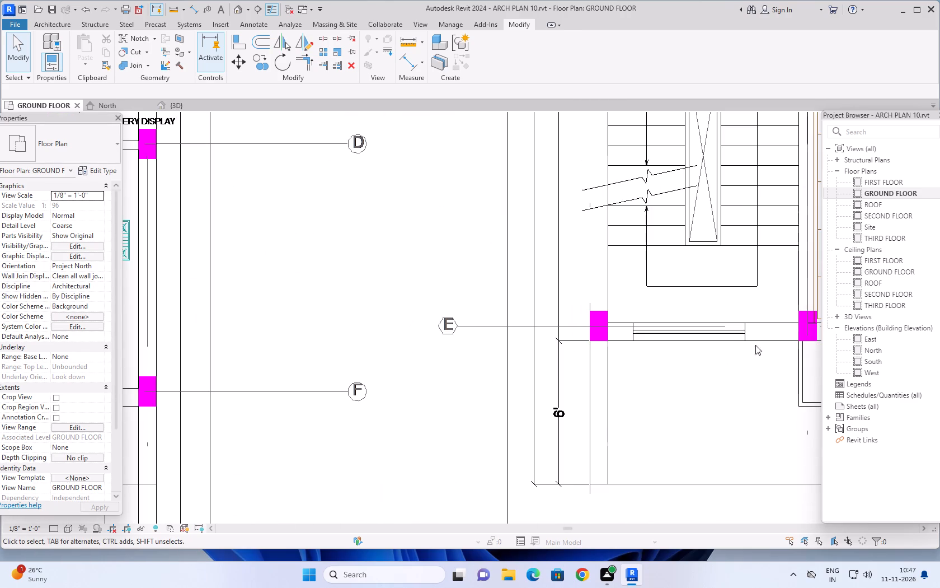
scroll(762, 342, down, 7)
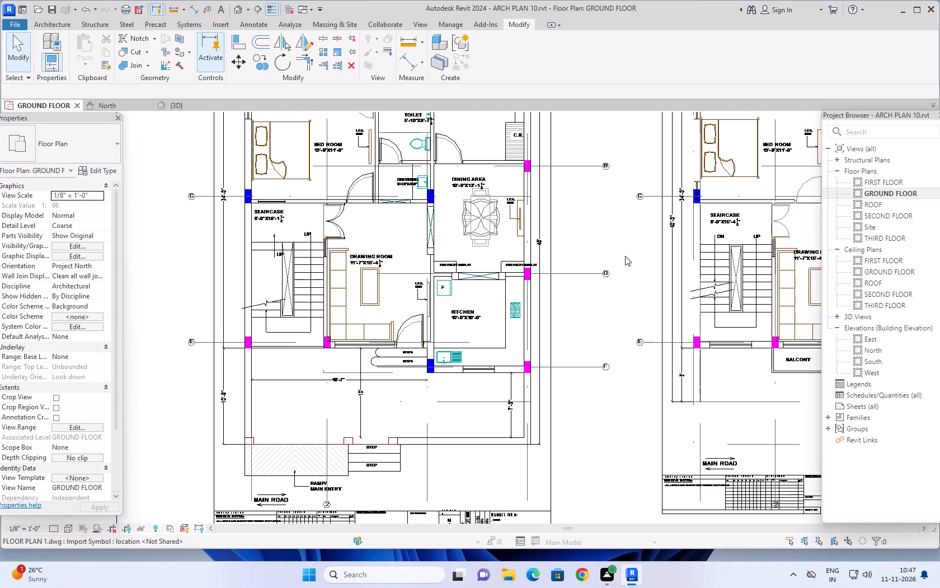
scroll(600, 313, down, 1)
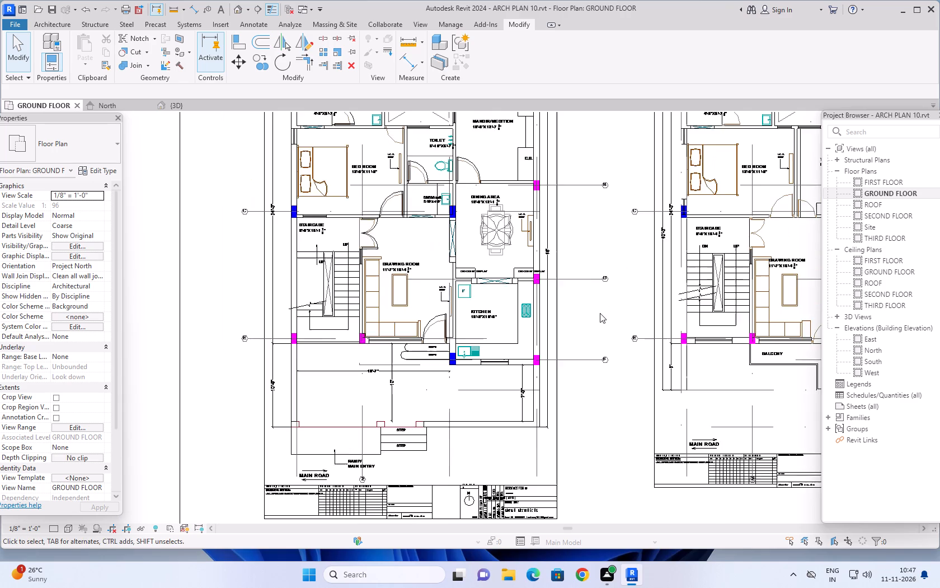
scroll(600, 313, down, 1)
middle_drag(595, 324, 612, 286)
scroll(259, 309, up, 2)
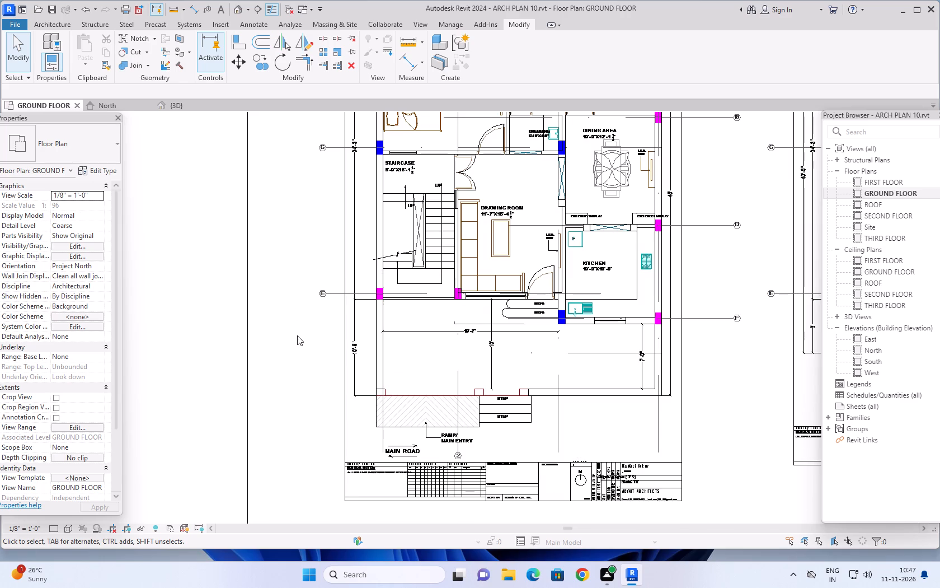
middle_drag(304, 336, 281, 353)
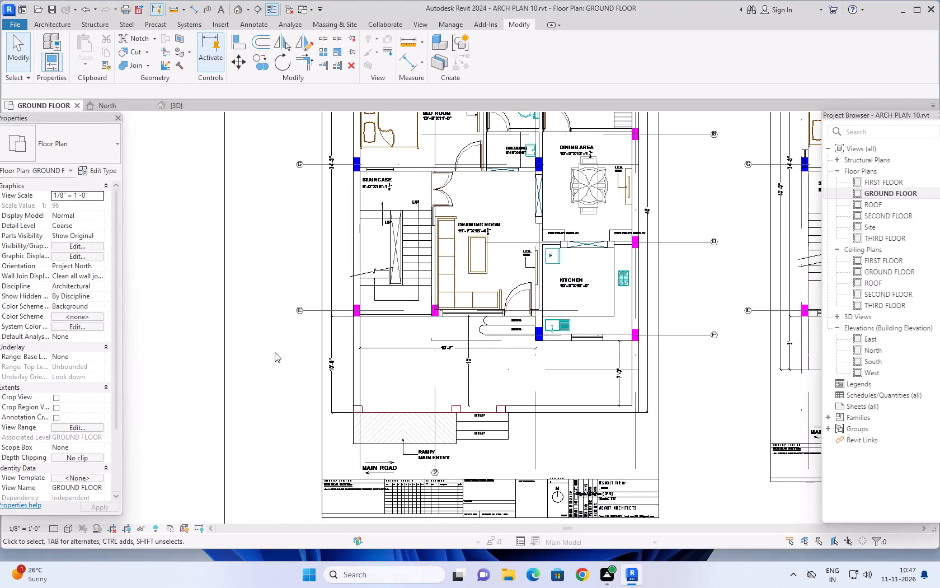
scroll(392, 329, up, 4)
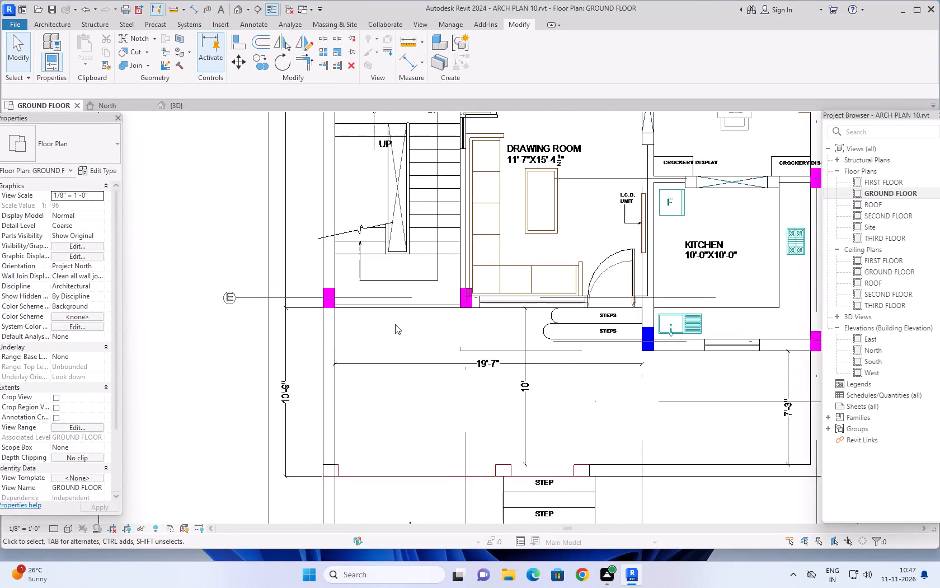
Examine the ground floor plan around the staircase, drawing room, kitchen and front entry, comparing it with the neighbouring plan.
scroll(395, 324, up, 1)
middle_drag(403, 320, 419, 352)
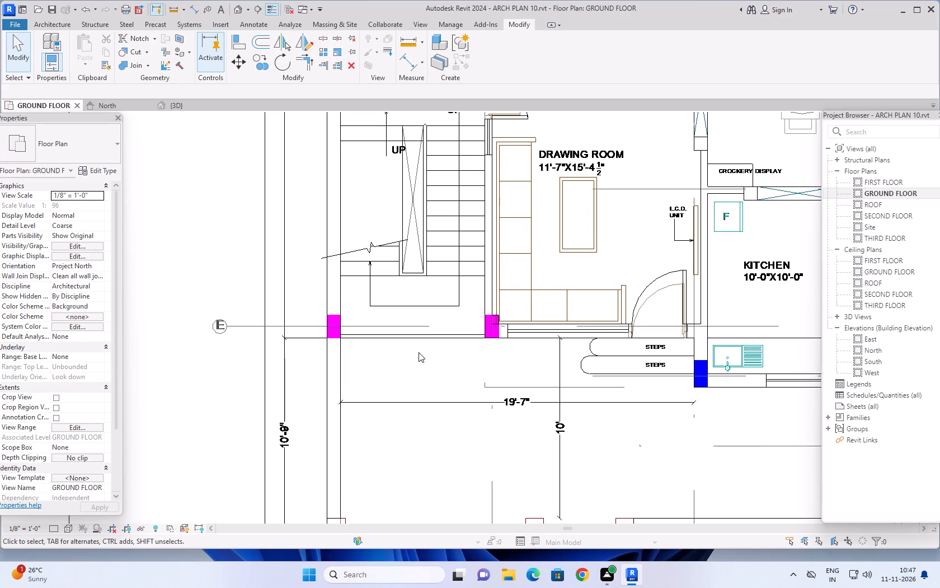
scroll(419, 352, down, 6)
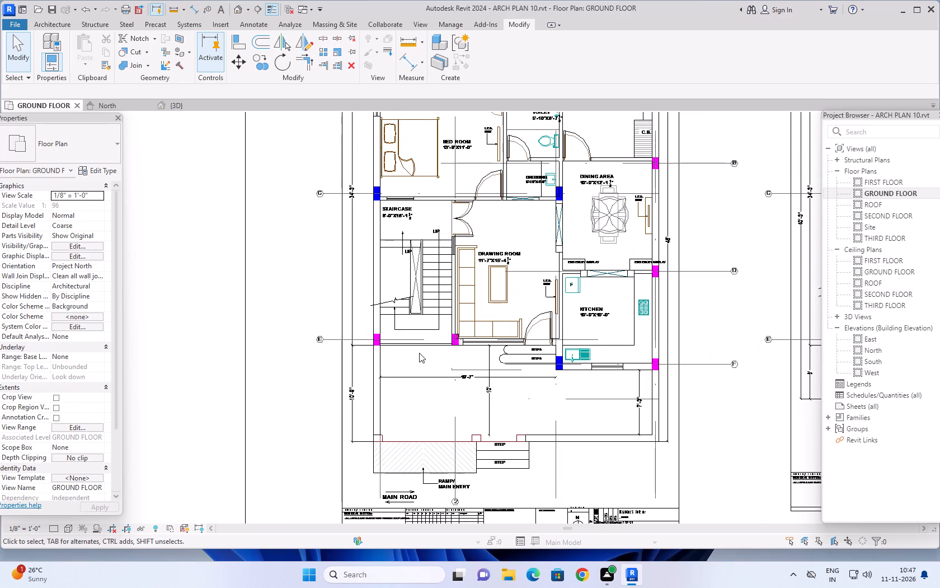
middle_drag(419, 353, 400, 358)
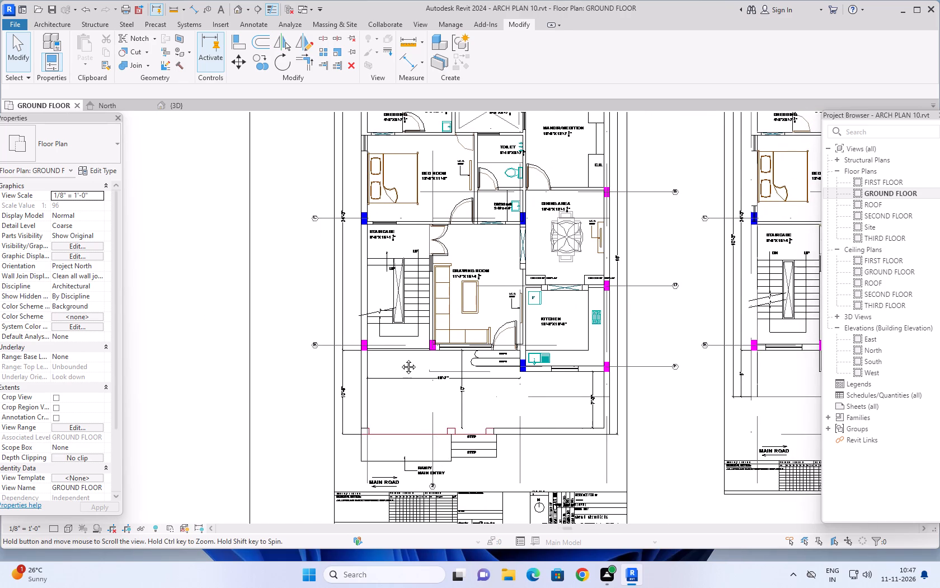
middle_drag(400, 358, 399, 373)
scroll(405, 369, up, 2)
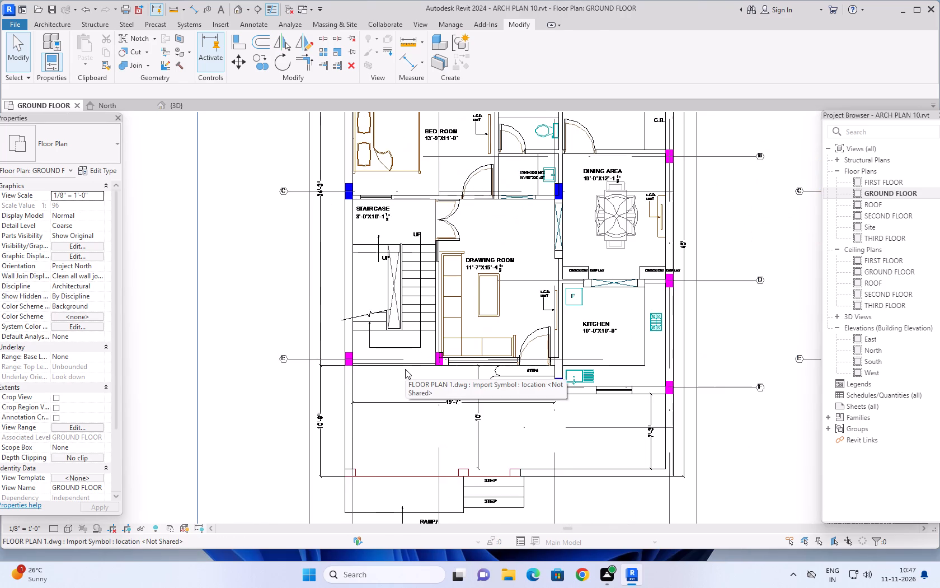
scroll(405, 369, up, 1)
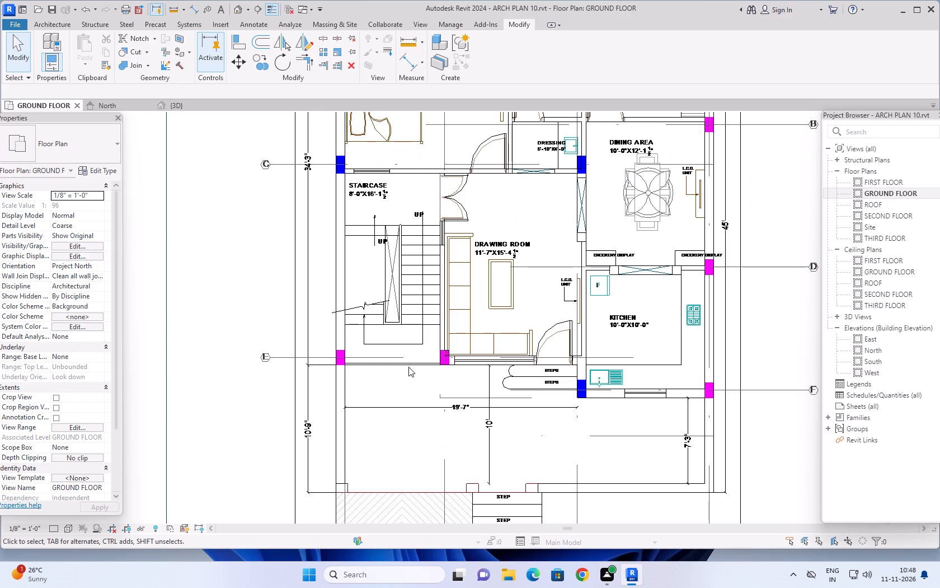
scroll(412, 369, up, 3)
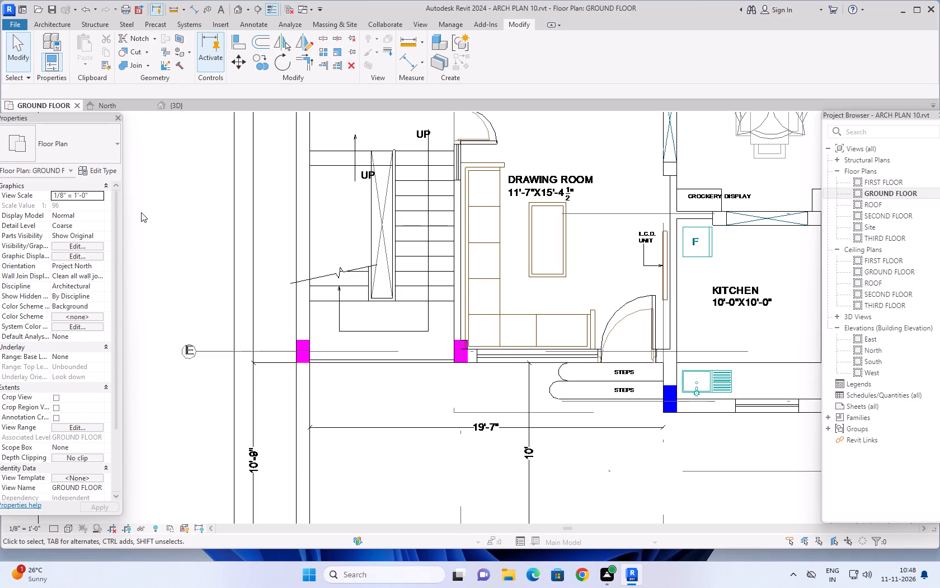
Measure the distance from the lowest stair line to the outer face line of the staircase's front wall.
click(195, 8)
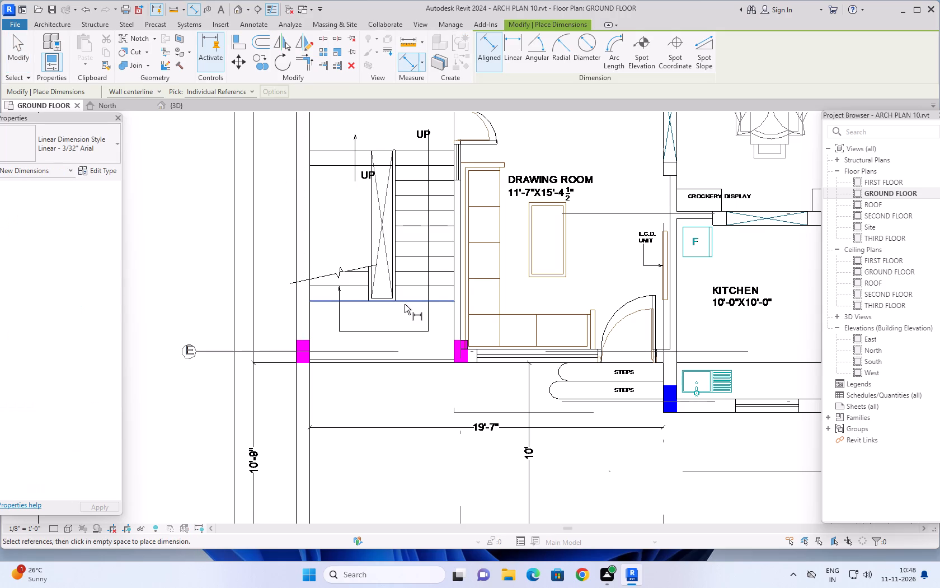
click(405, 304)
click(408, 361)
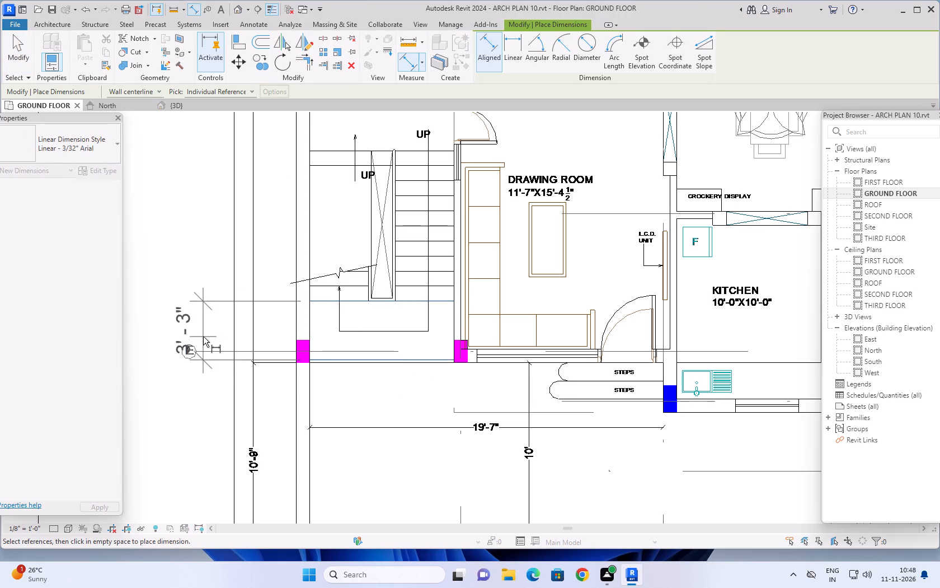
key(Escape)
Inspect the staircase's front wall line near the column beside the drawing room and the surrounding ground floor plan.
scroll(423, 365, up, 1)
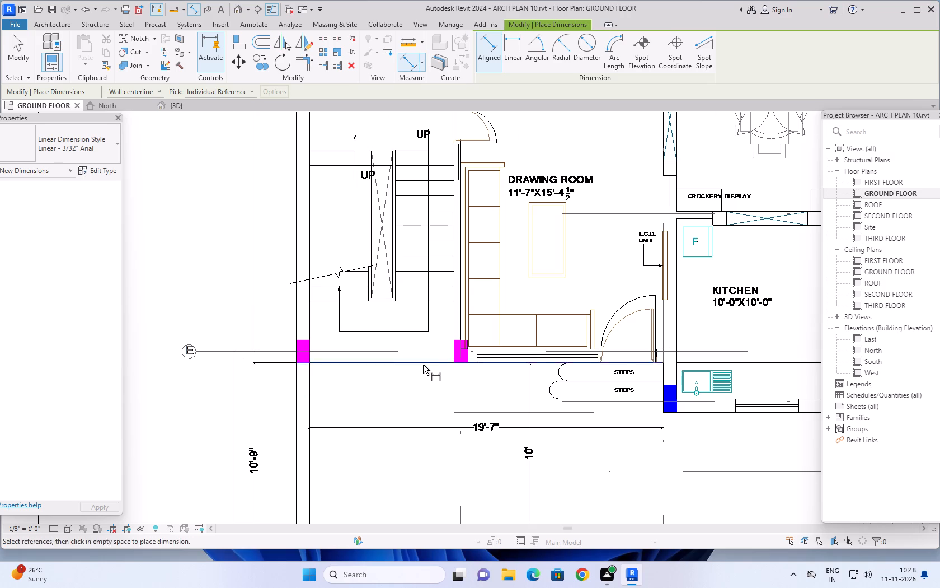
scroll(423, 365, up, 7)
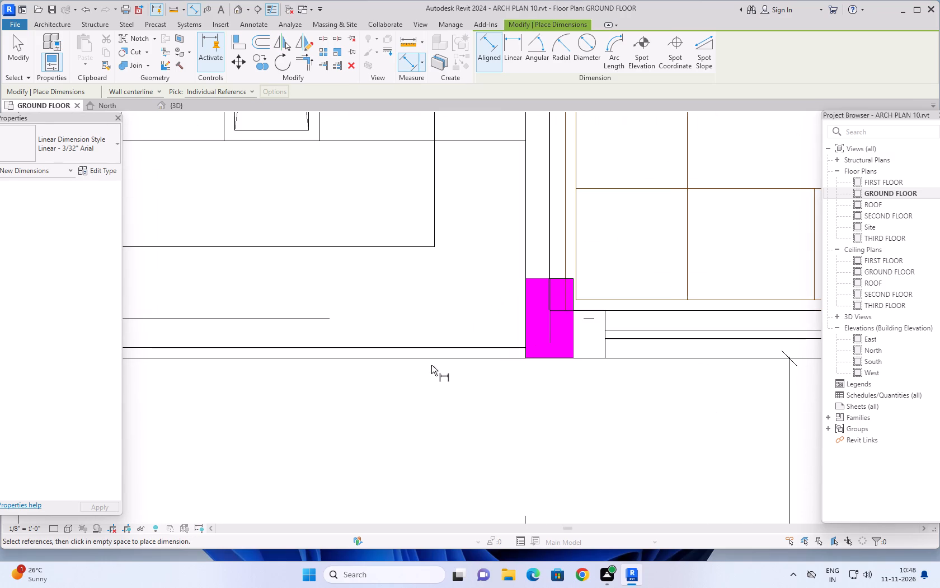
scroll(431, 365, up, 1)
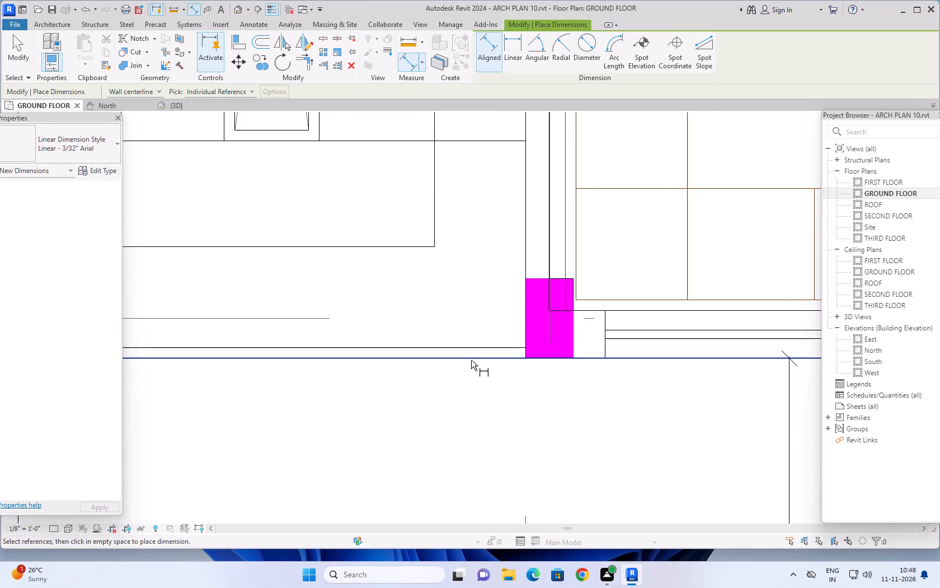
scroll(459, 388, down, 9)
middle_drag(460, 401, 471, 369)
scroll(472, 369, down, 3)
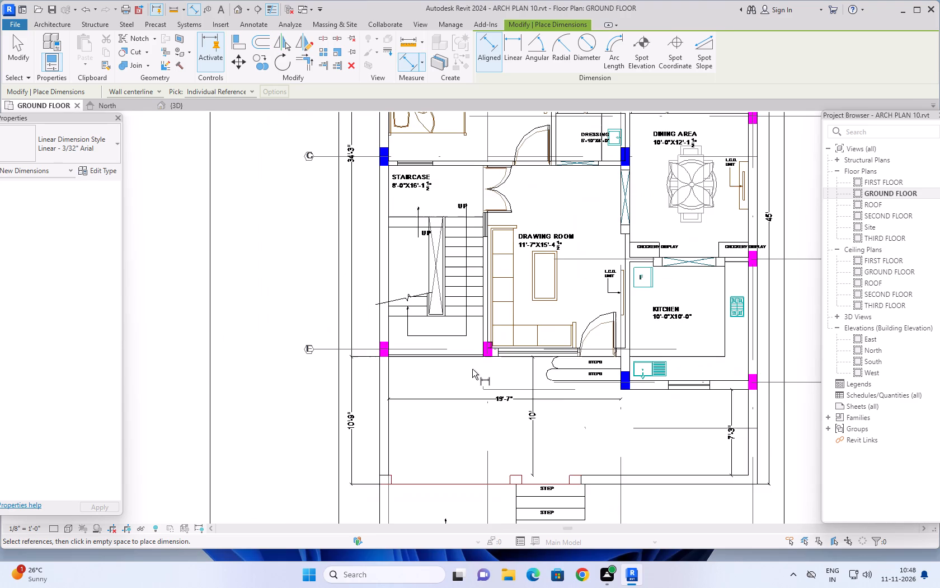
middle_drag(473, 370, 478, 356)
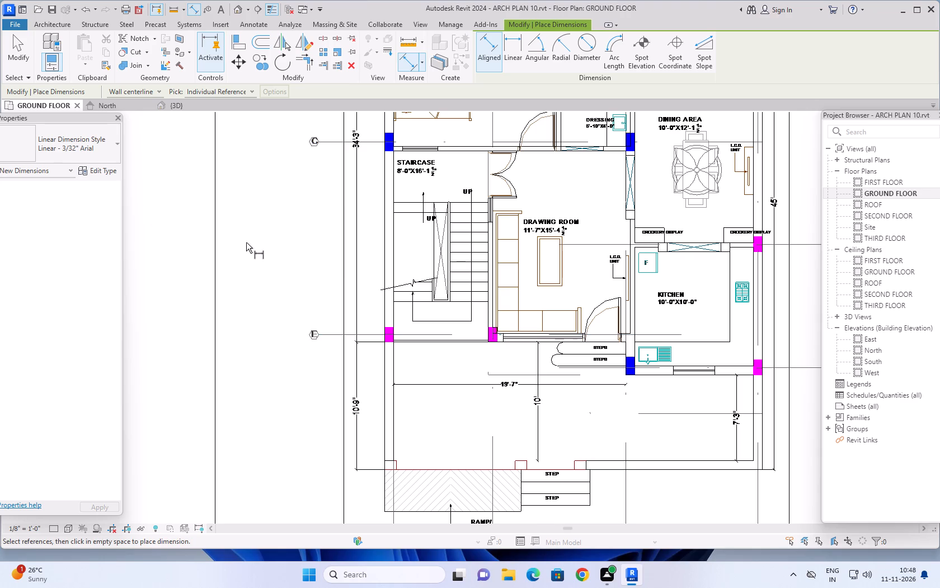
scroll(322, 265, down, 2)
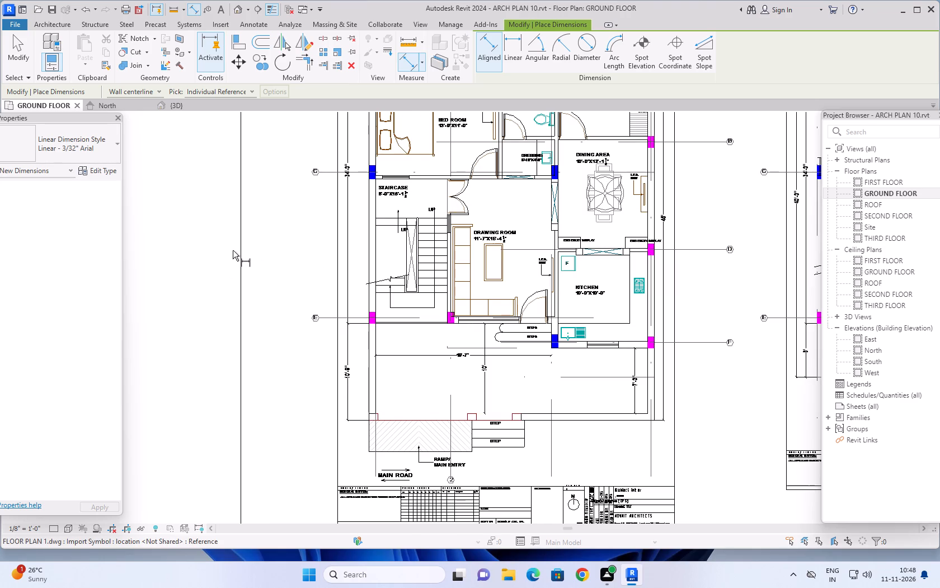
key(Escape)
key(Escape)
key(Escape)
key(Escape)
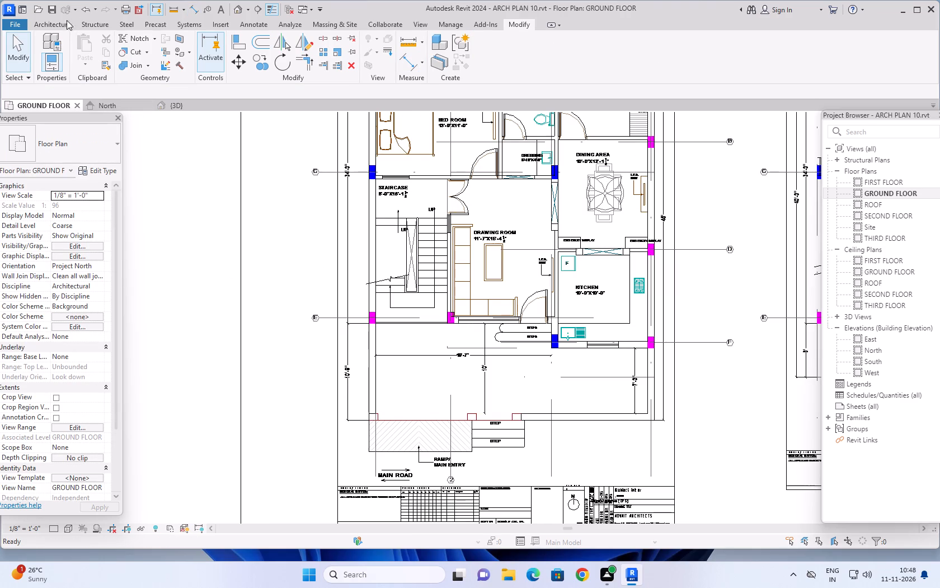
Start placing a window and duplicate the Fixed 36" x 48" window type as 4'X4'.
click(63, 25)
key(Escape)
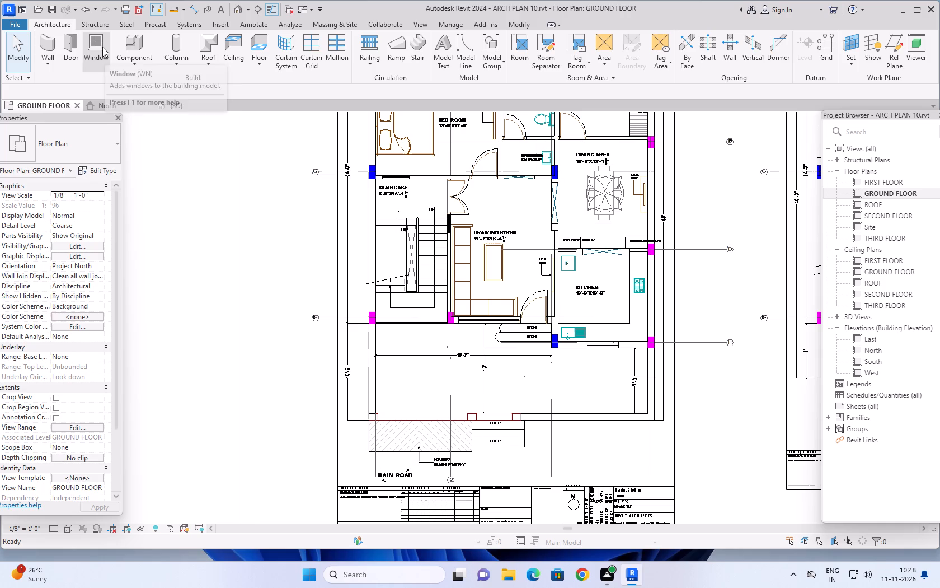
click(102, 47)
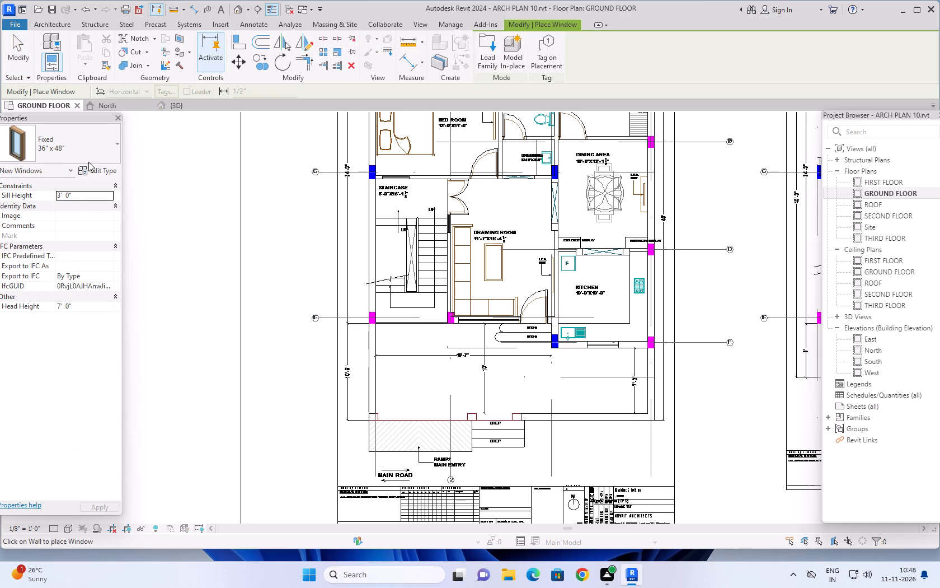
click(104, 167)
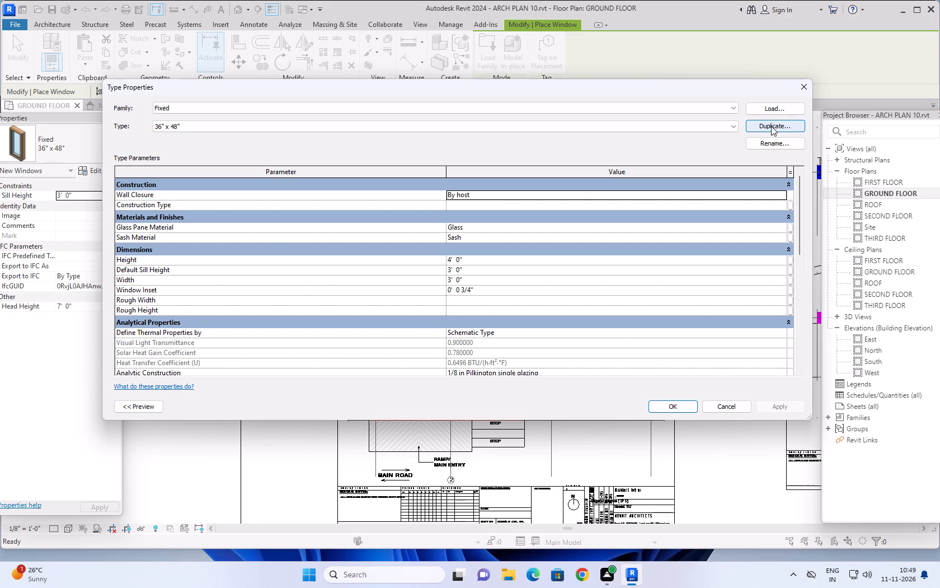
click(771, 126)
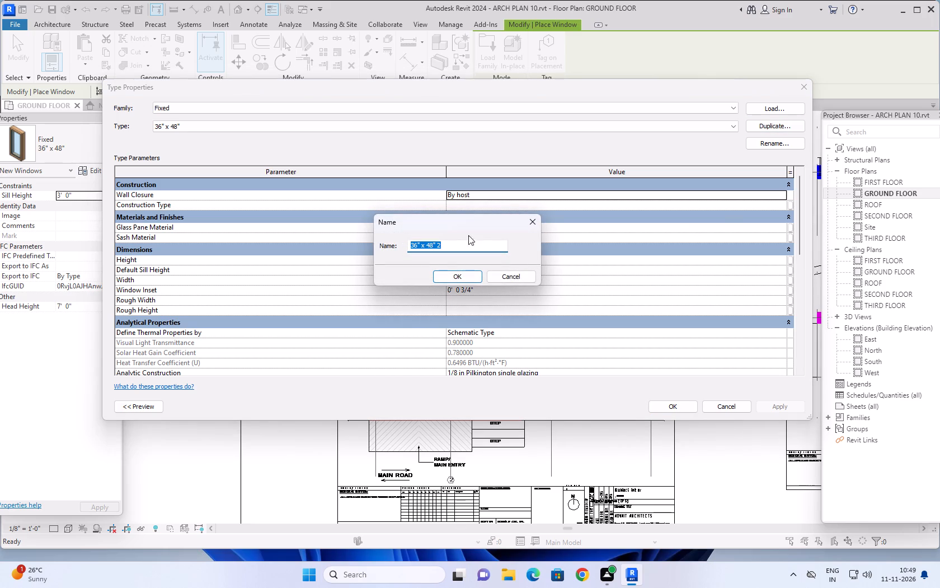
key(4)
key(apostrophe)
key(x)
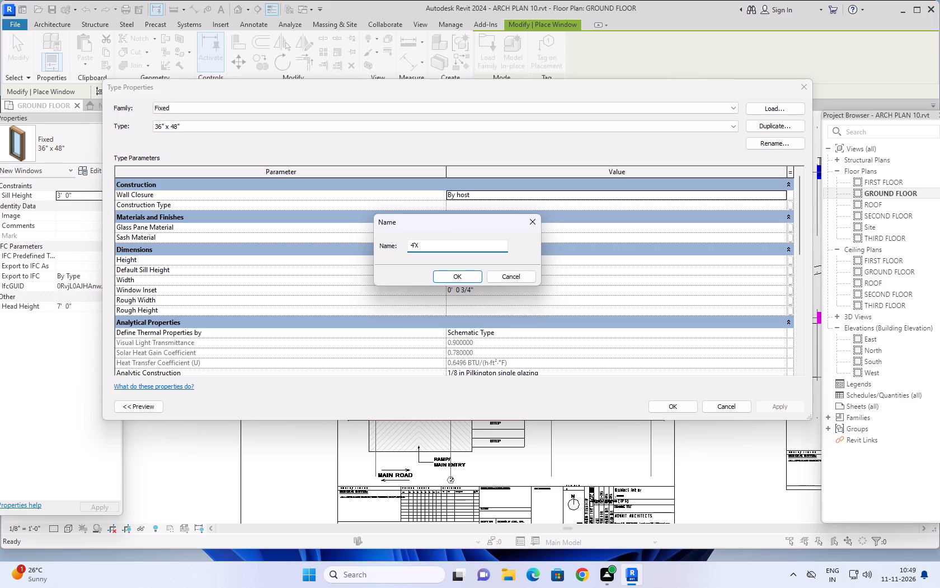
key(4)
key(apostrophe)
key(Return)
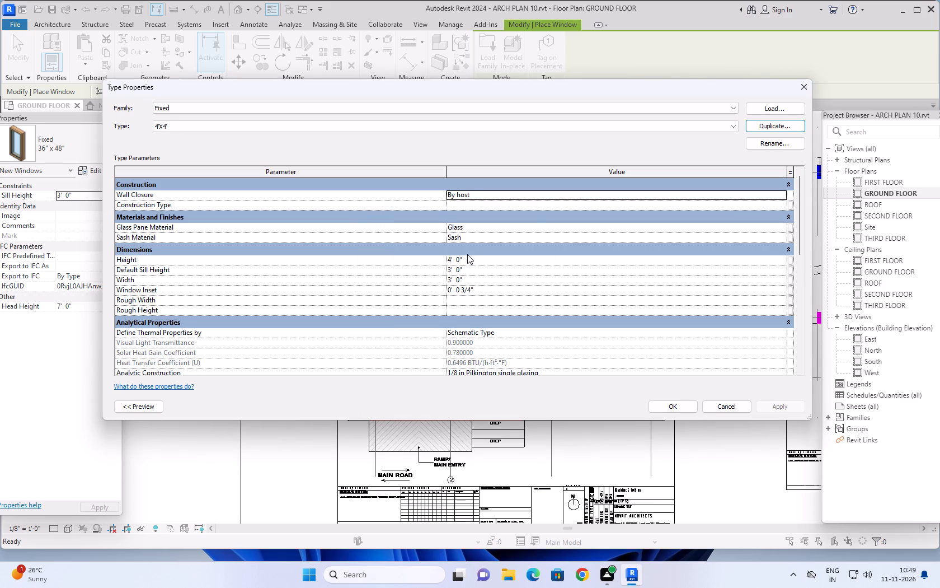
Set the Fixed 4'X4' window type's width to 4' and apply the type properties.
click(468, 283)
text(4')
key(Return)
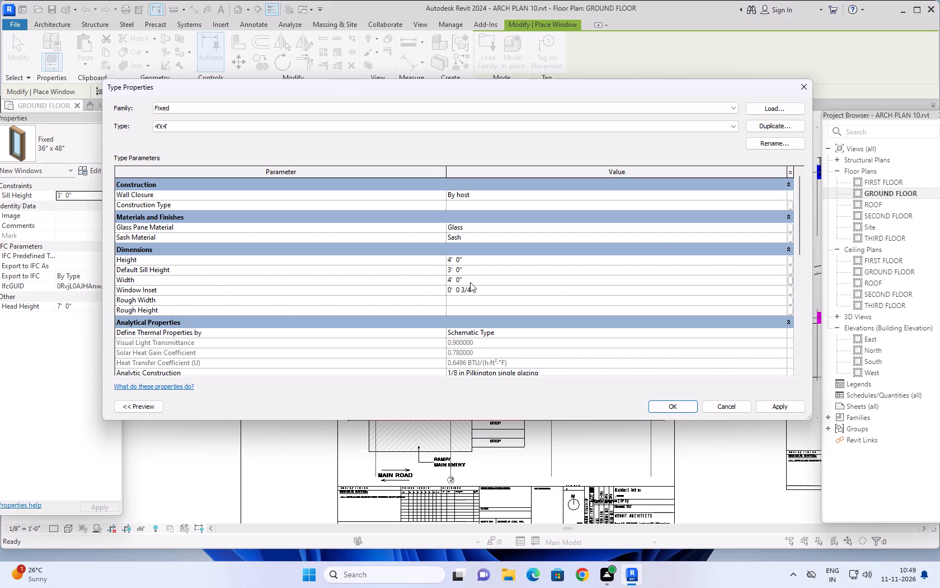
click(779, 406)
click(670, 404)
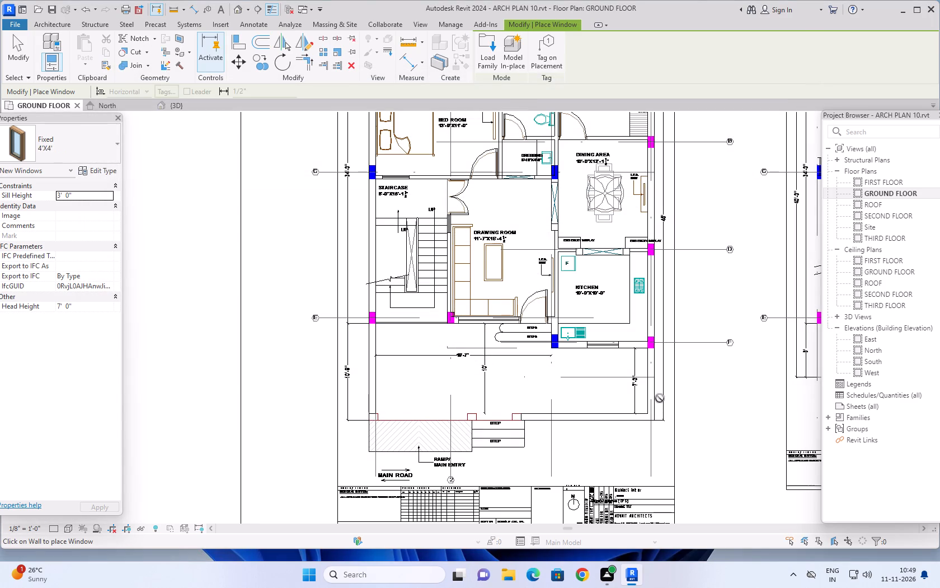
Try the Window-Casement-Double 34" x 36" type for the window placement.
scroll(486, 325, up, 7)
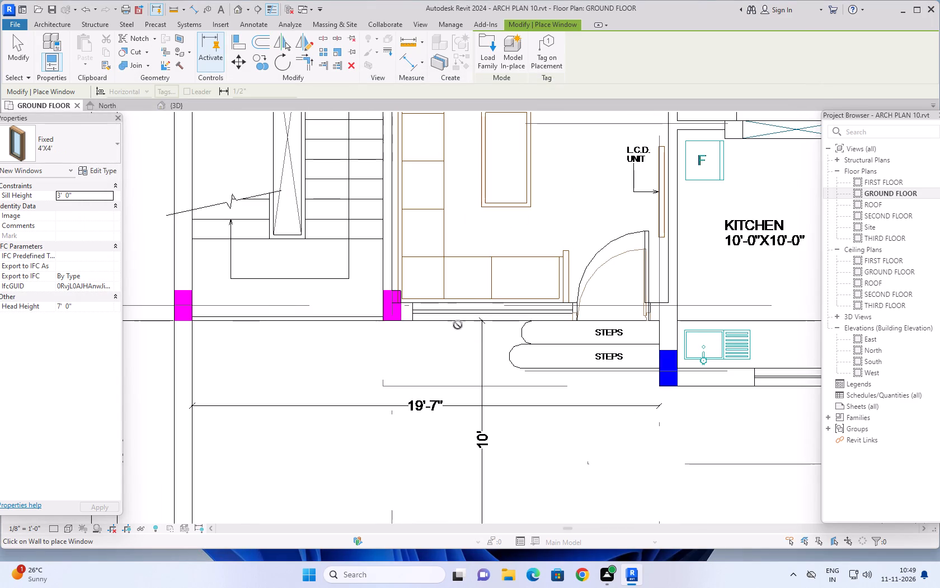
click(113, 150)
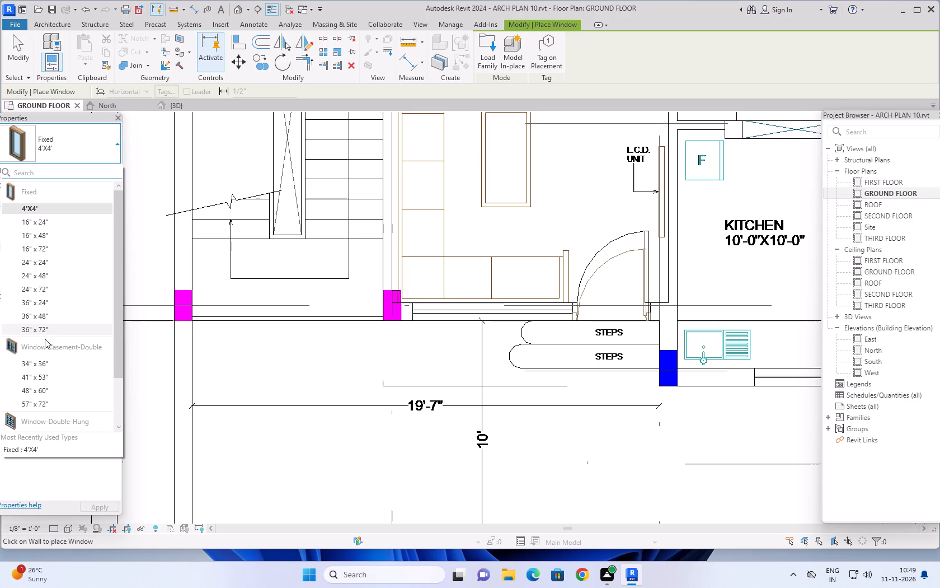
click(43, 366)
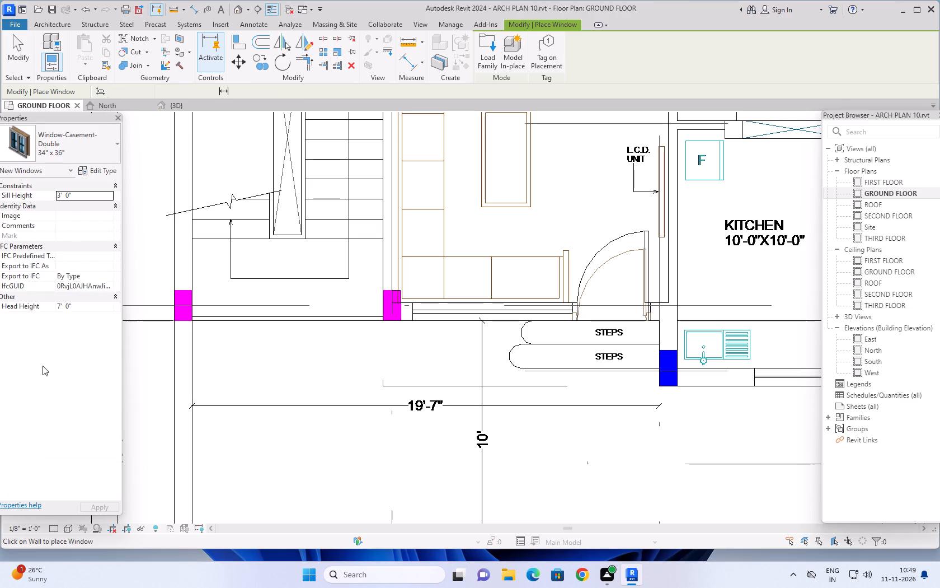
Choose the Window-Double-Hung 24" x 42" type for placement and duplicate it as a new type named 4'X4'.
click(103, 149)
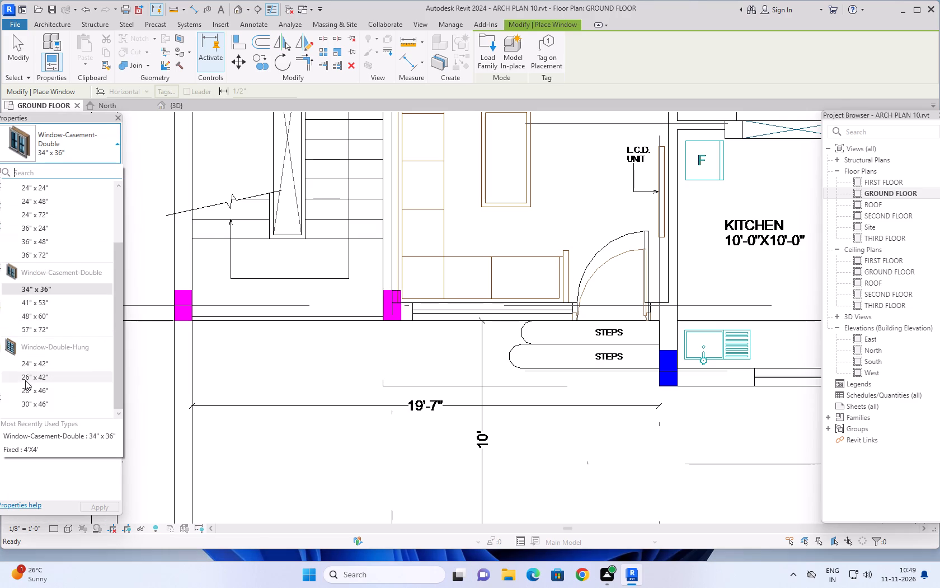
scroll(21, 389, down, 2)
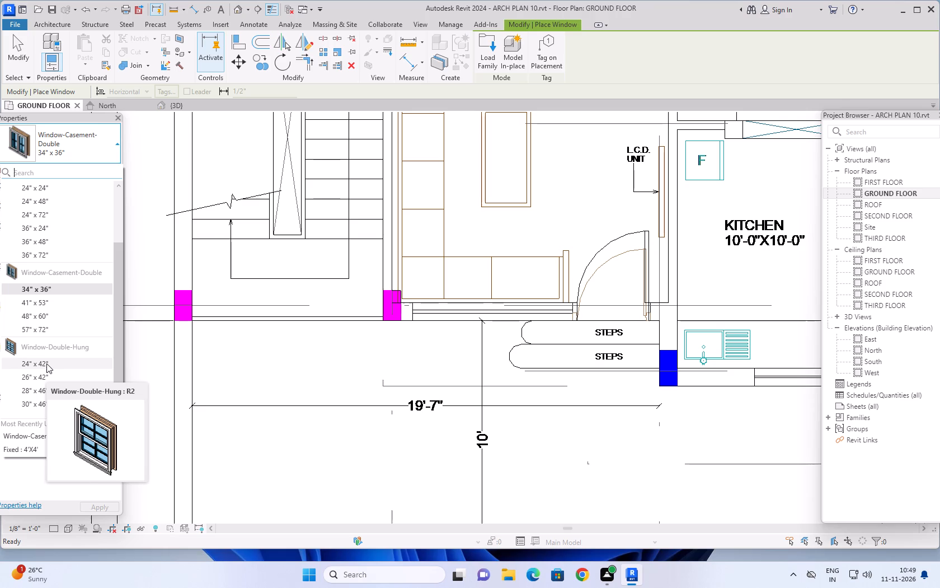
click(46, 363)
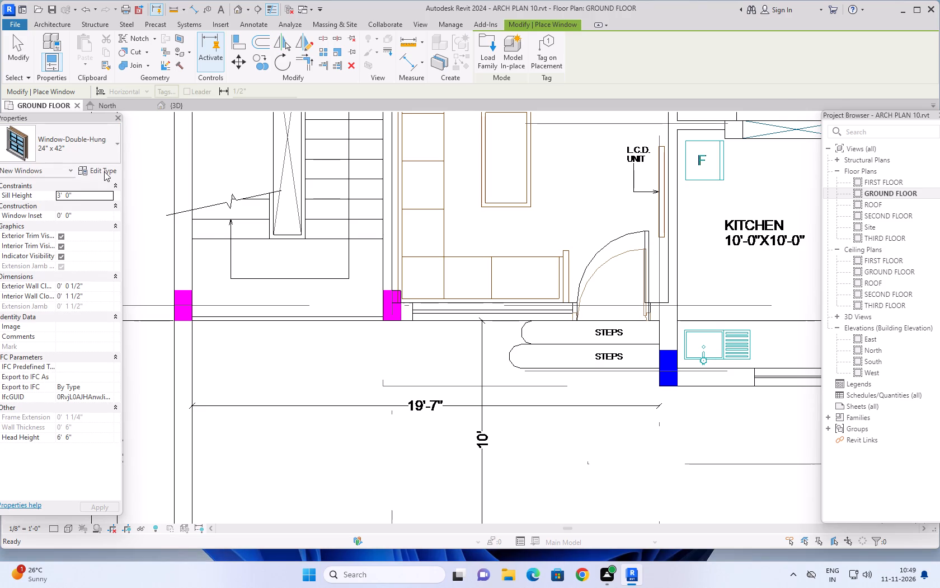
click(104, 171)
click(795, 125)
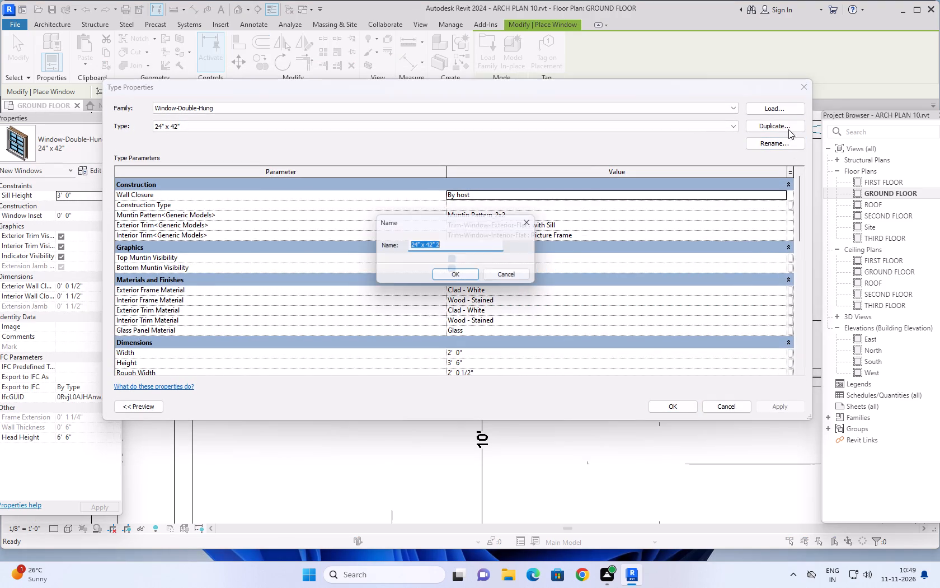
key(4)
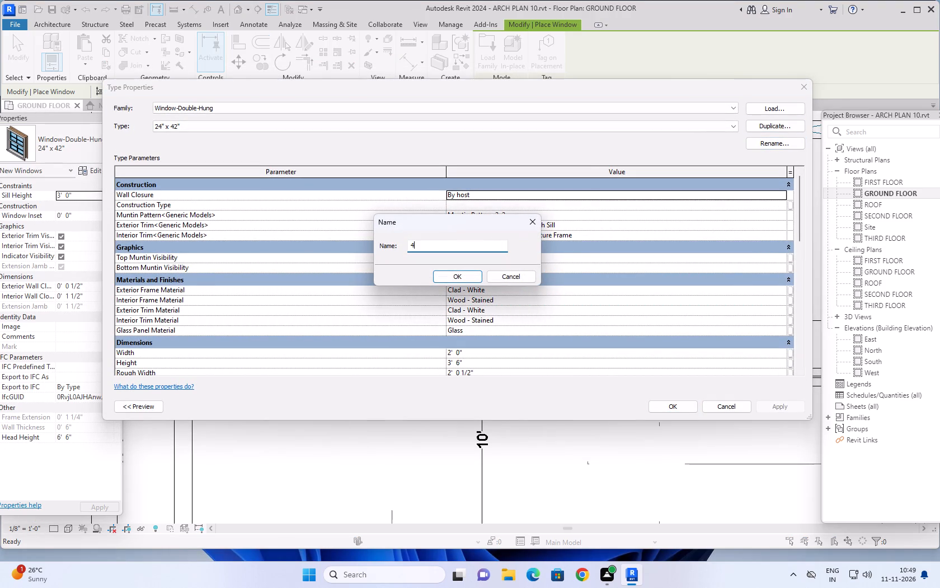
key(apostrophe)
text(X4)
key(apostrophe)
key(Return)
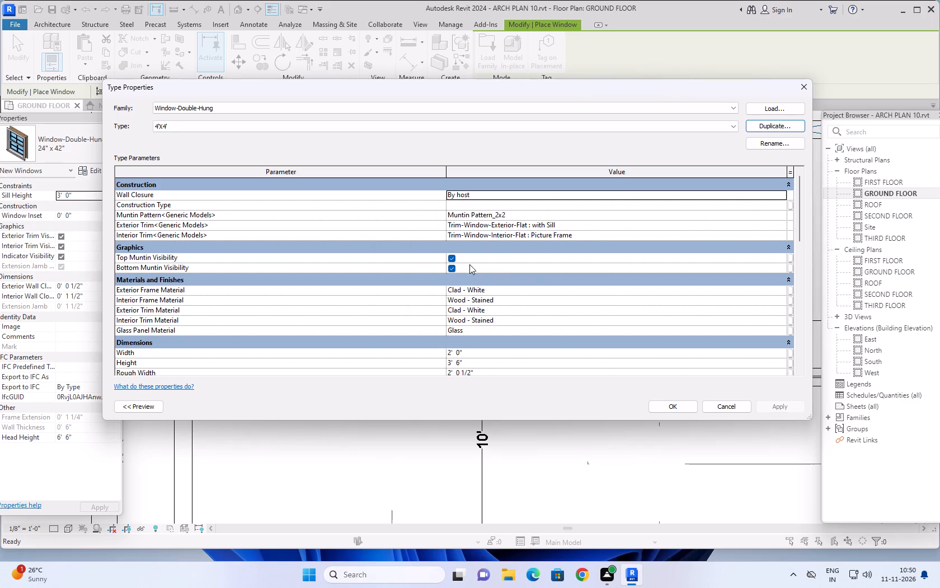
Set the height and width of the double-hung 4'X4' window type to 4' each.
scroll(473, 277, down, 1)
click(487, 341)
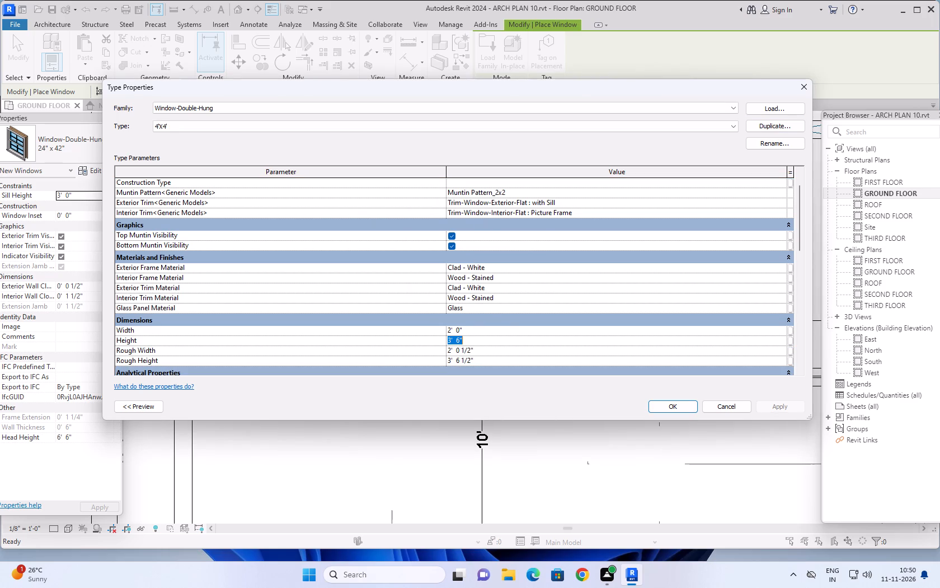
text(4')
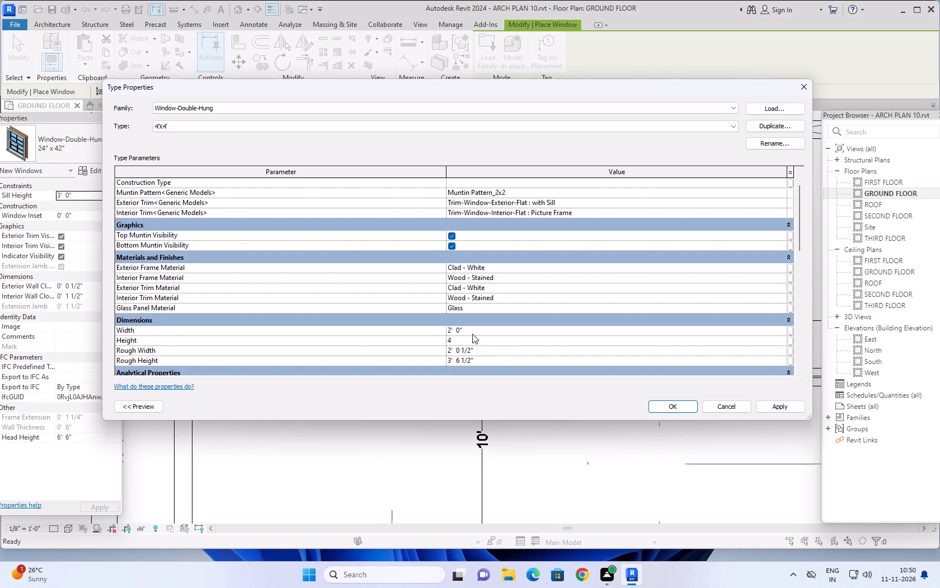
click(469, 334)
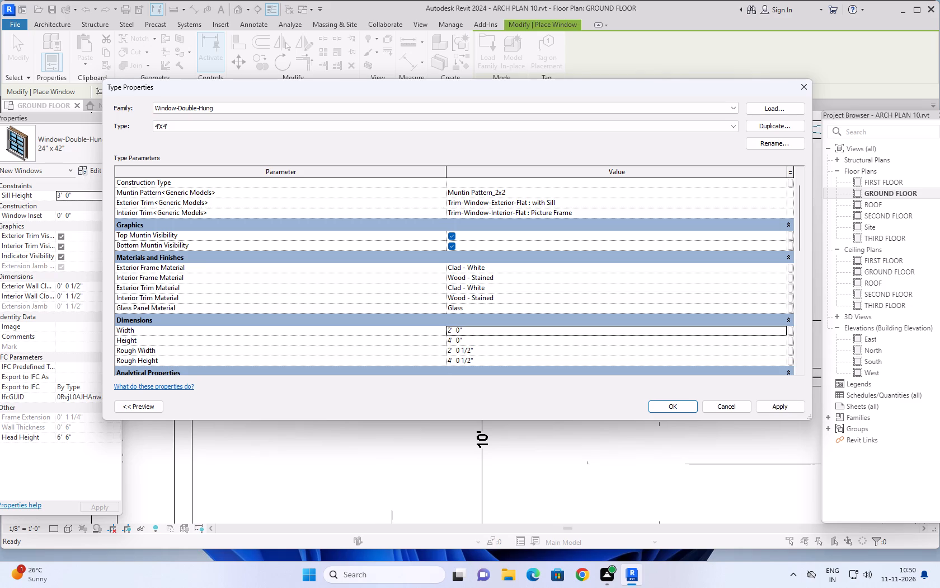
text(4')
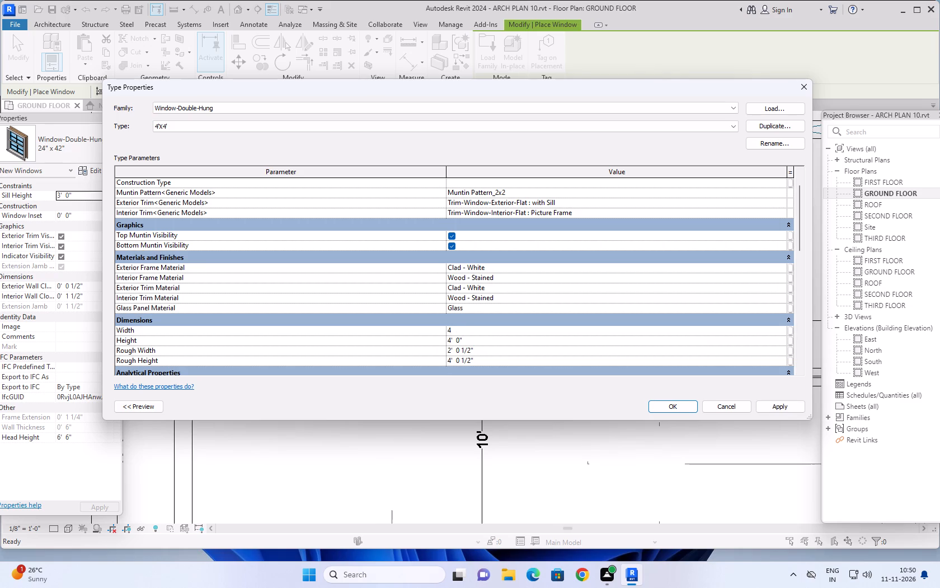
key(Return)
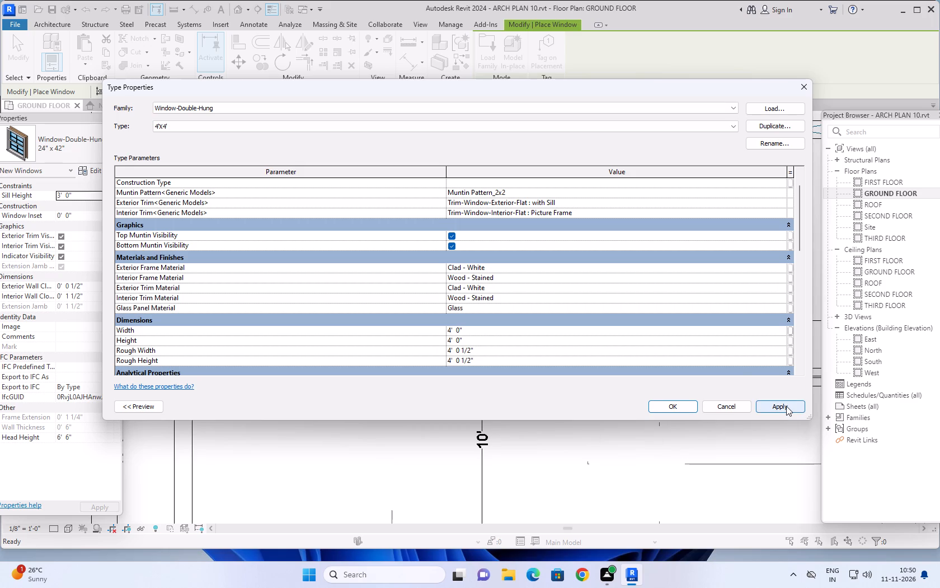
Review the remaining parameters of the double-hung 4'X4' type and apply the type properties.
scroll(720, 364, down, 1)
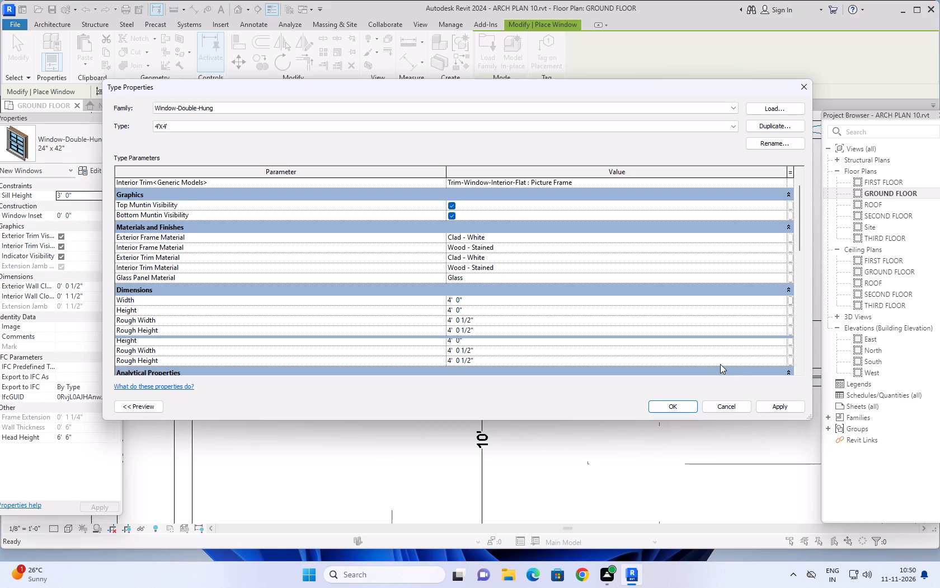
scroll(720, 364, down, 1)
scroll(679, 309, down, 1)
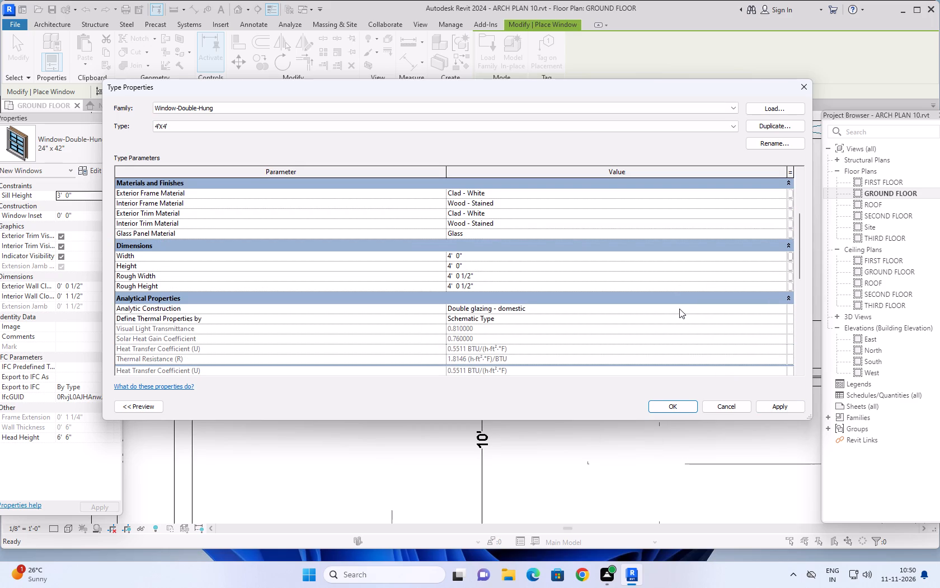
scroll(685, 304, down, 3)
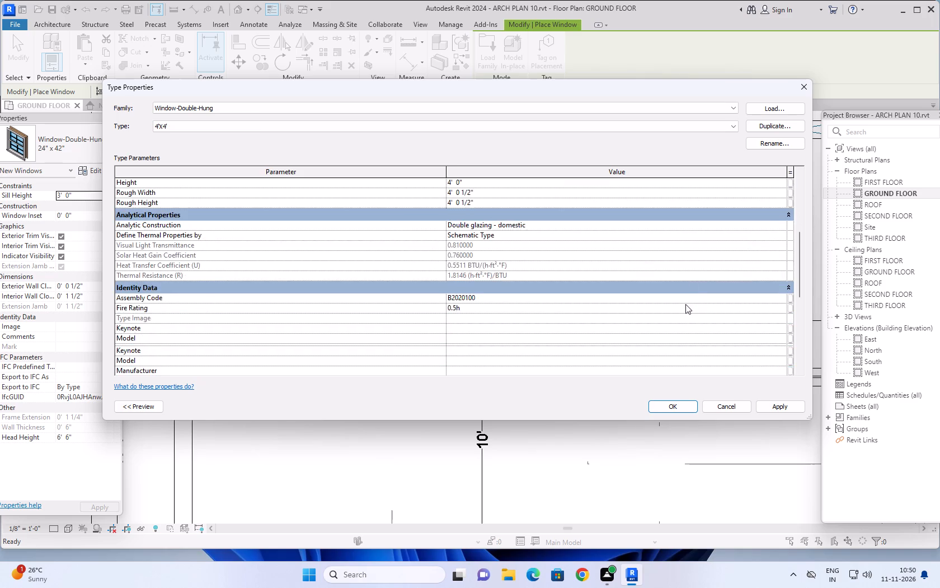
scroll(685, 304, down, 1)
scroll(685, 304, up, 14)
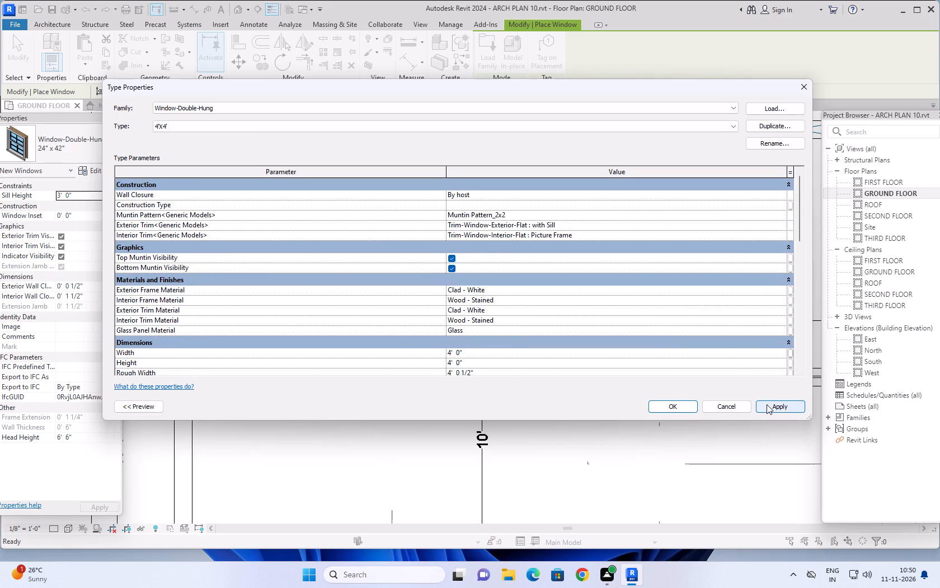
scroll(547, 316, down, 3)
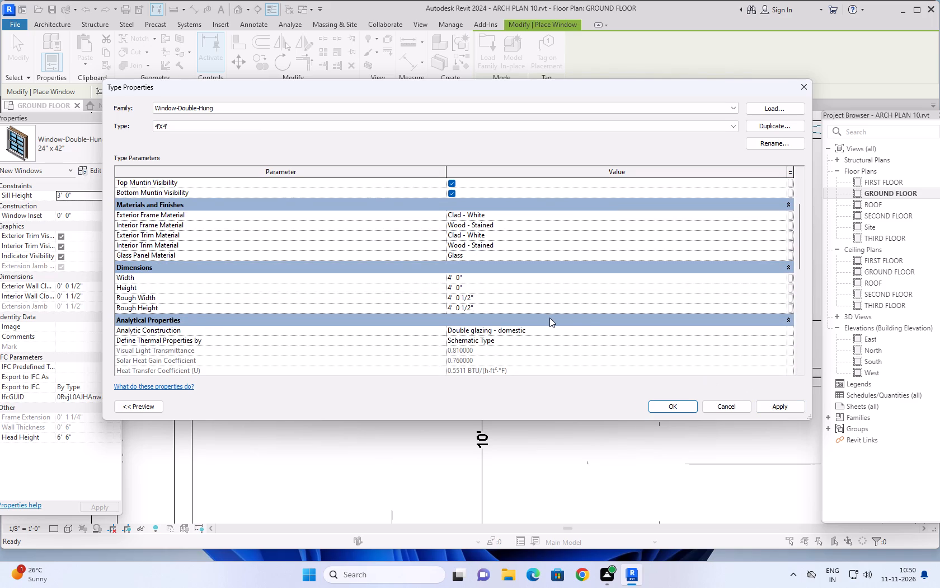
scroll(590, 326, down, 1)
click(770, 405)
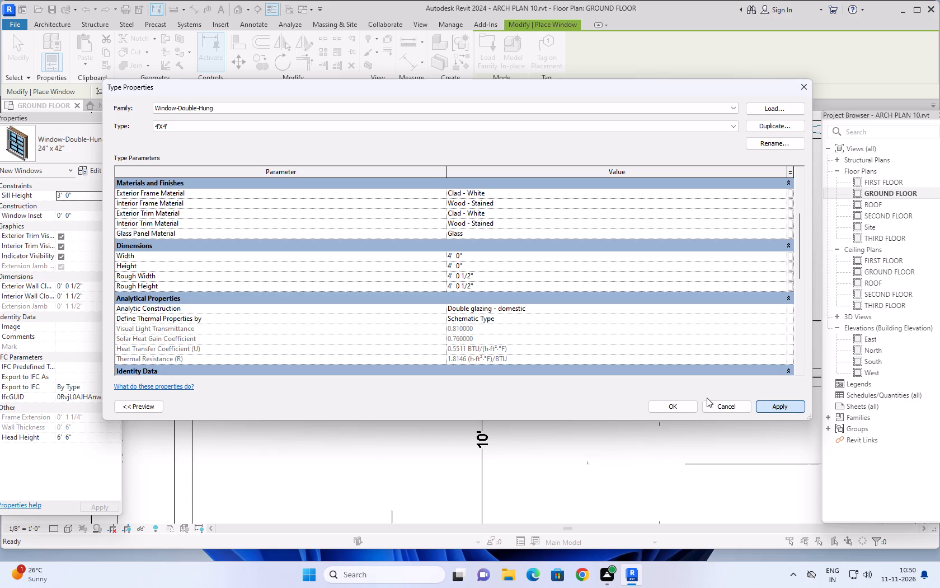
click(676, 405)
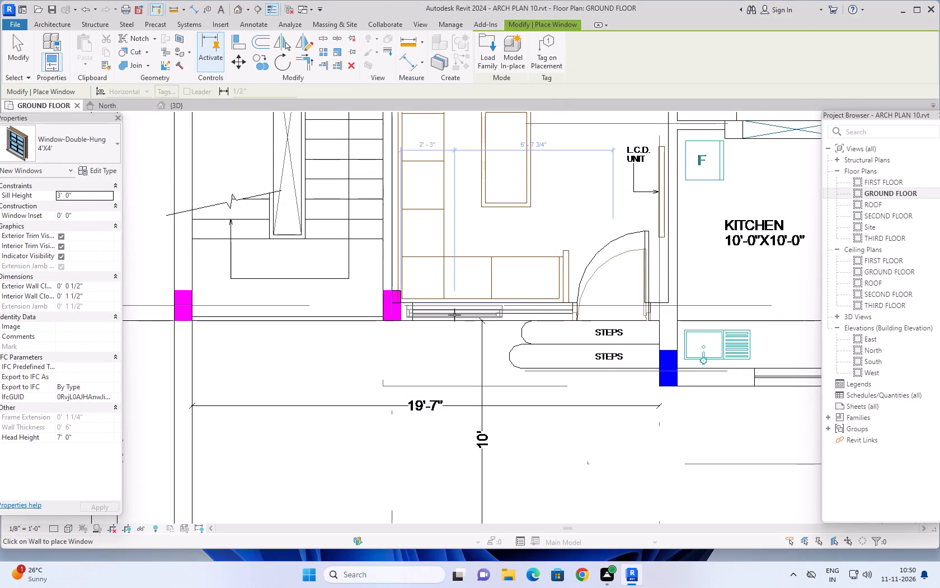
Place a 4'X4' double-hung window in the drawing room's front wall, centred about 4'-0" from the column beside the staircase.
click(496, 324)
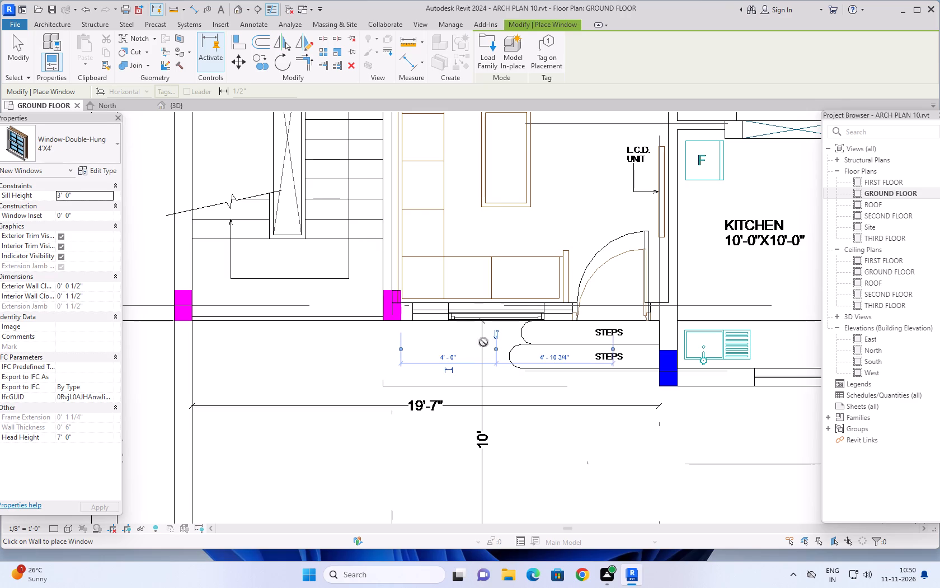
Check the dimensions and other type parameters of the double-hung 4'X4' window without changing them.
click(95, 168)
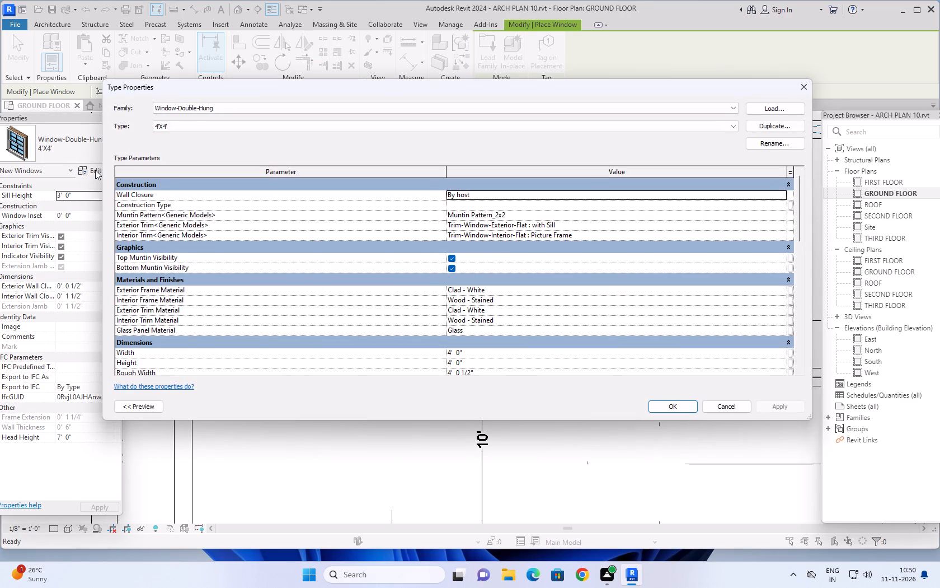
scroll(383, 245, down, 5)
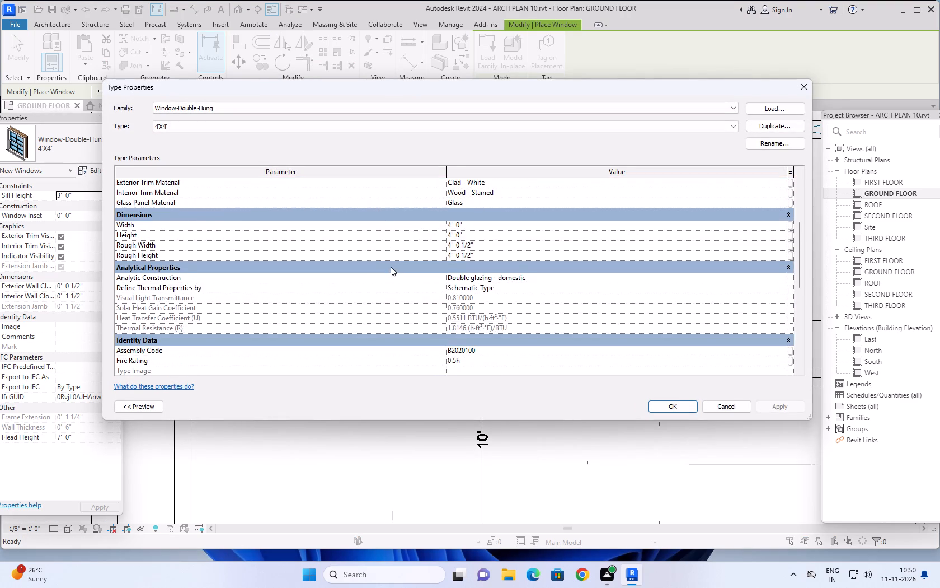
scroll(396, 264, down, 3)
click(809, 83)
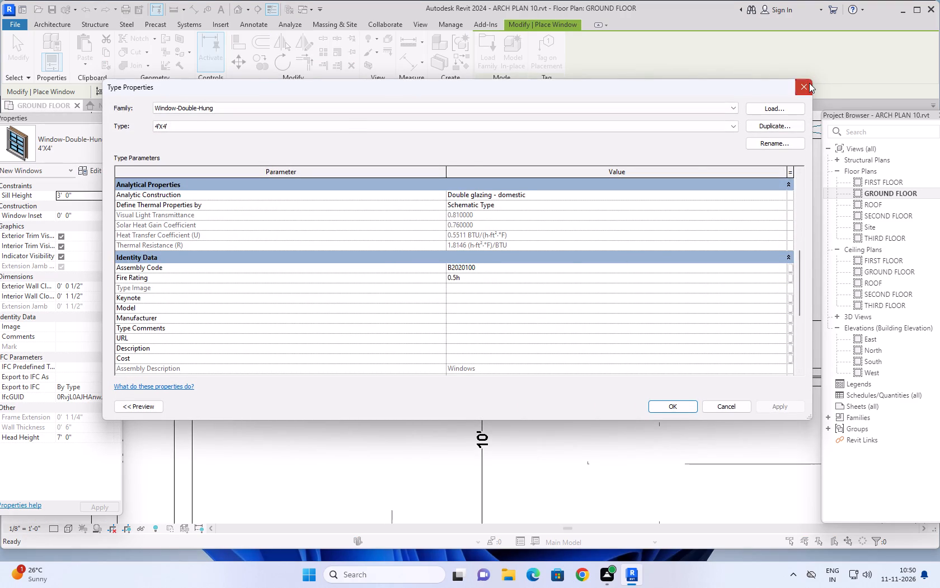
Place 4'X4' windows in the grid 1 outer wall: staircase about 5'-6" from its grid E end, bedroom about 4'-6" from its grid C end.
scroll(433, 329, down, 3)
scroll(391, 353, down, 3)
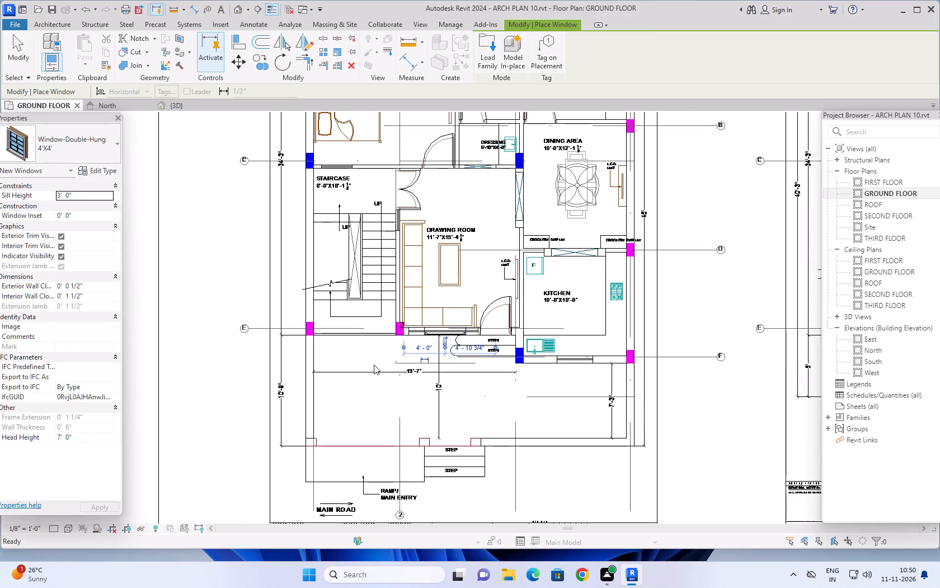
middle_drag(385, 365, 554, 414)
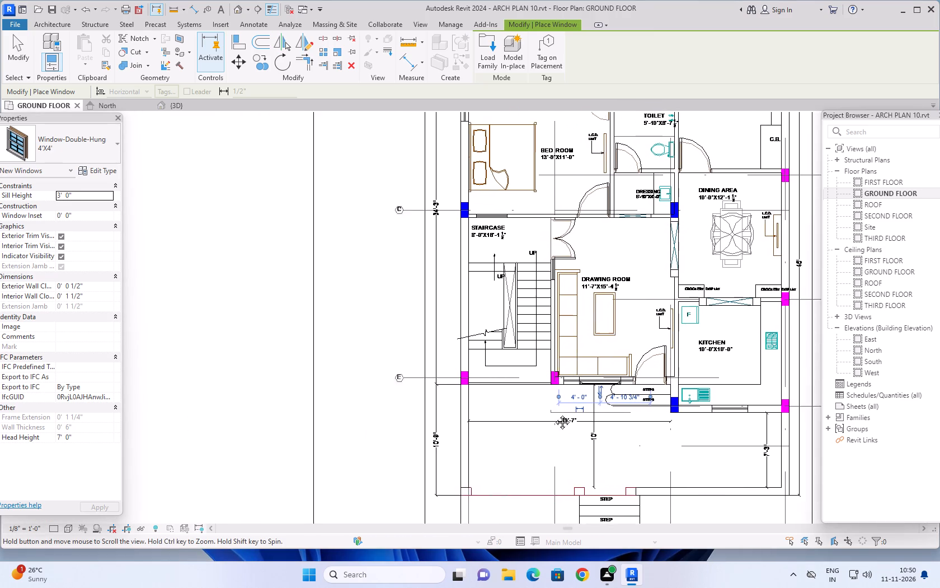
middle_drag(554, 414, 562, 408)
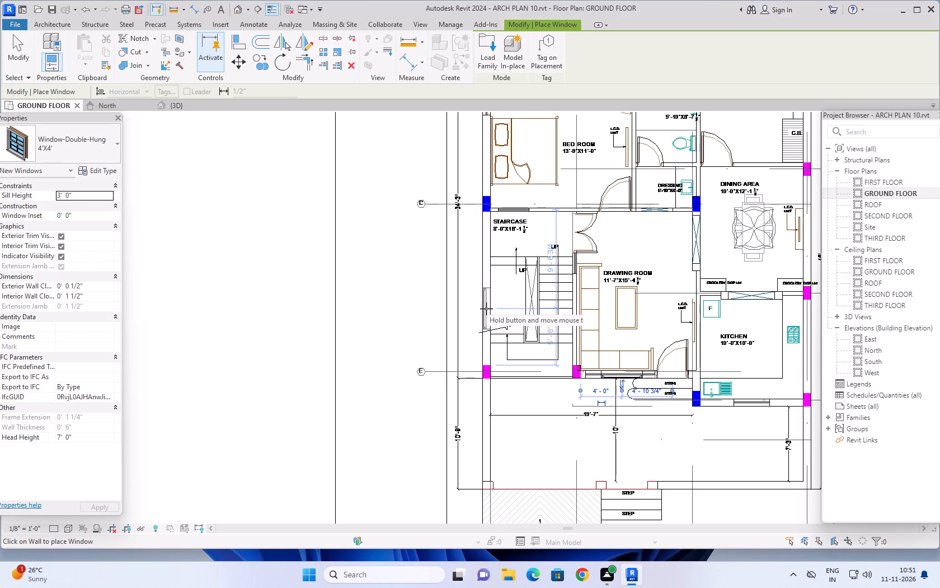
click(486, 309)
scroll(452, 266, down, 2)
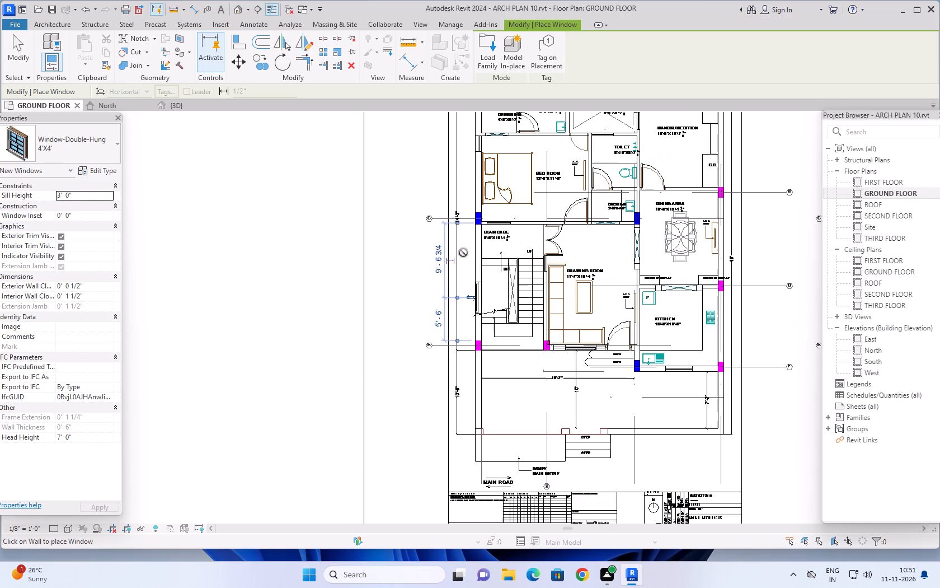
middle_drag(463, 253, 450, 381)
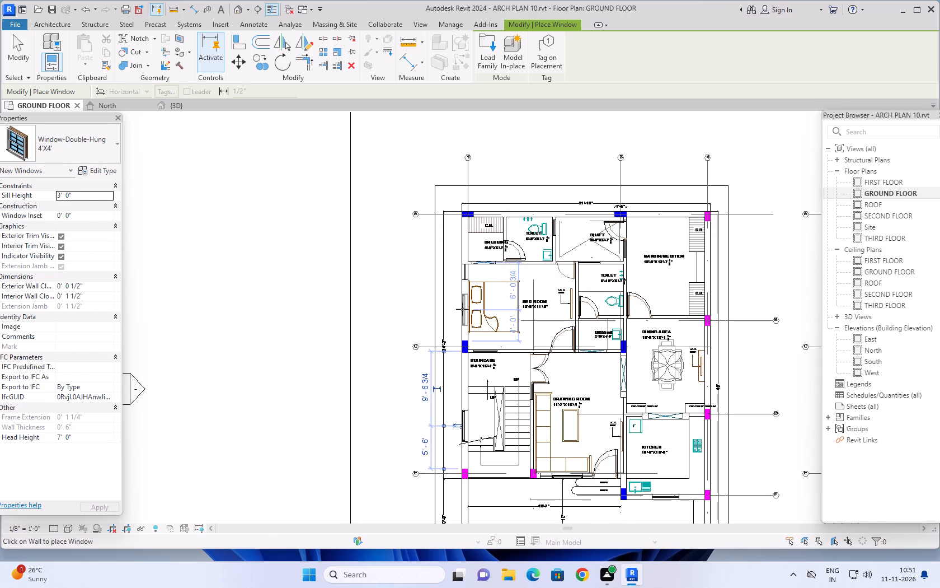
click(462, 307)
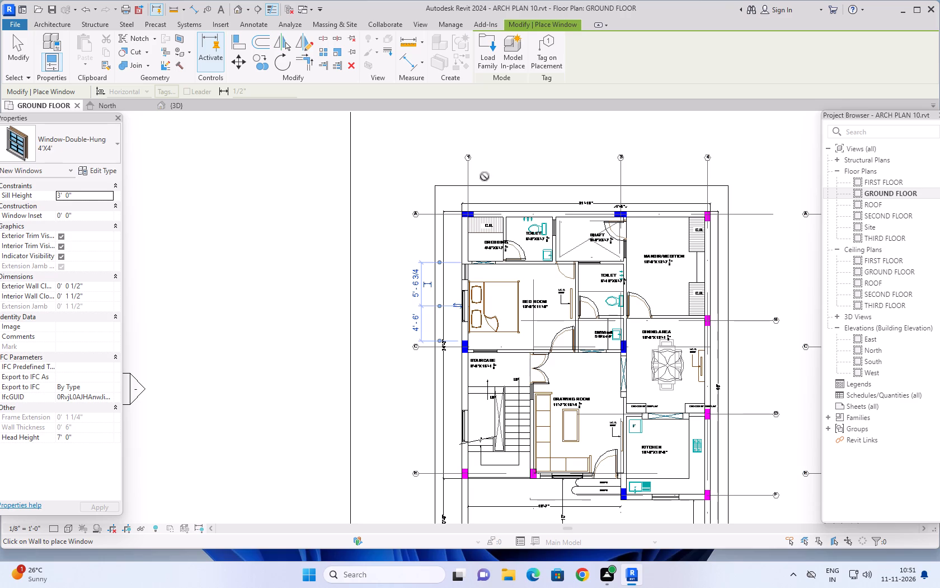
Place 4'X4' windows in the Mandir room's outer walls: grid A about 4'-6" from the grid 4 wall, grid 4 about 6'-0" from the grid A wall.
scroll(511, 203, up, 8)
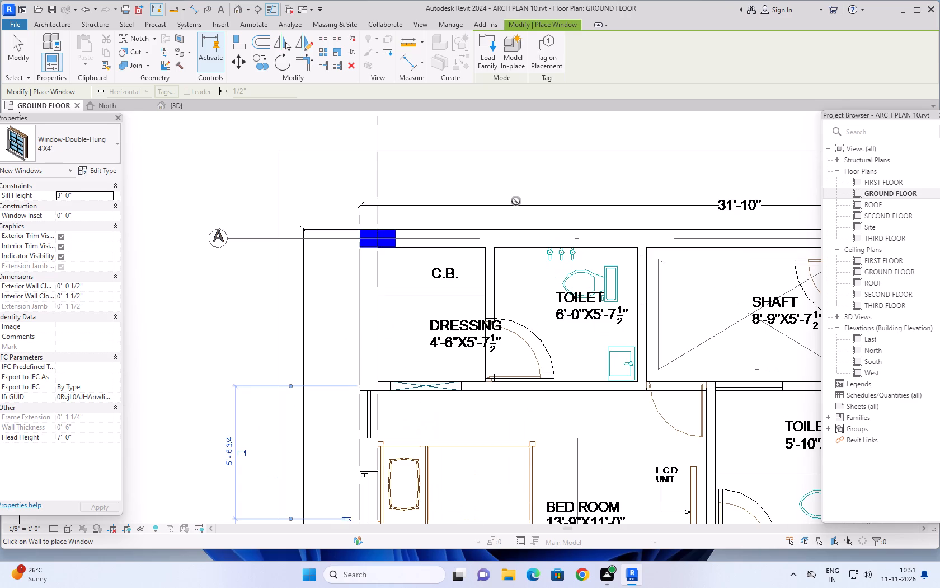
scroll(607, 210, down, 4)
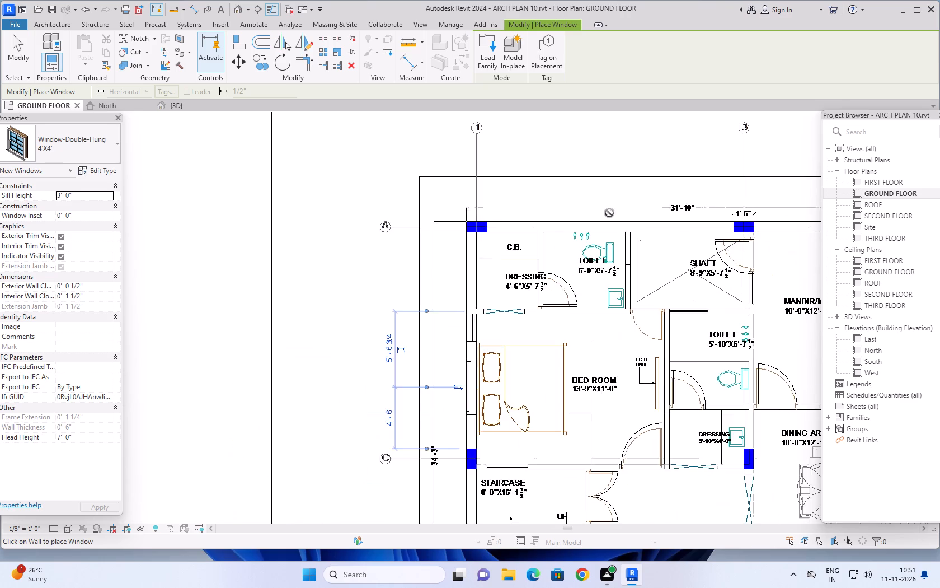
scroll(612, 212, down, 1)
middle_drag(601, 214, 456, 207)
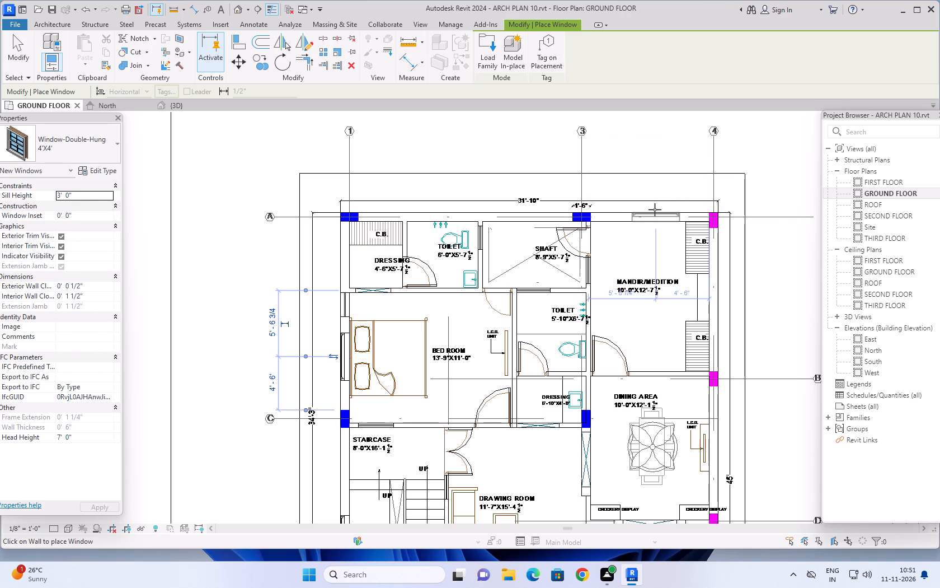
click(655, 209)
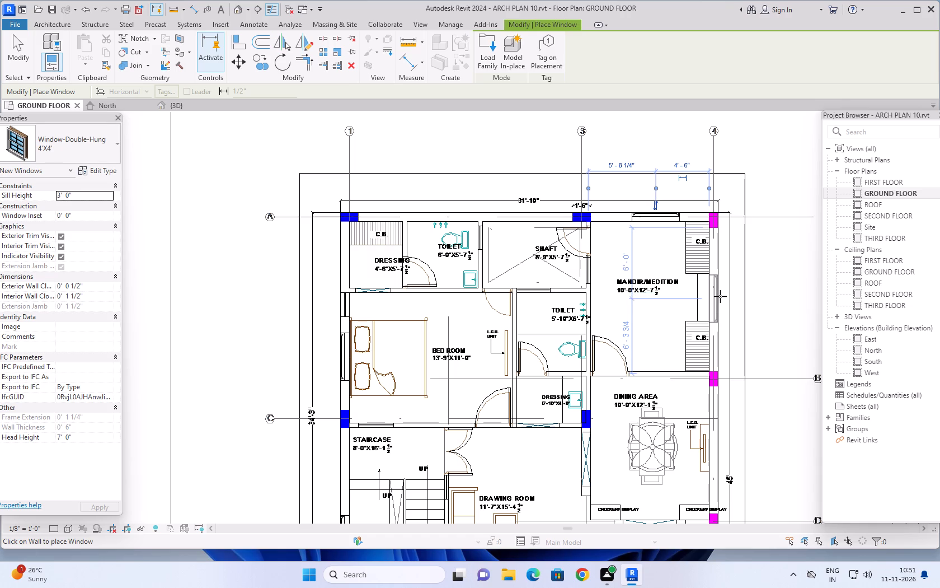
click(721, 296)
scroll(747, 321, down, 2)
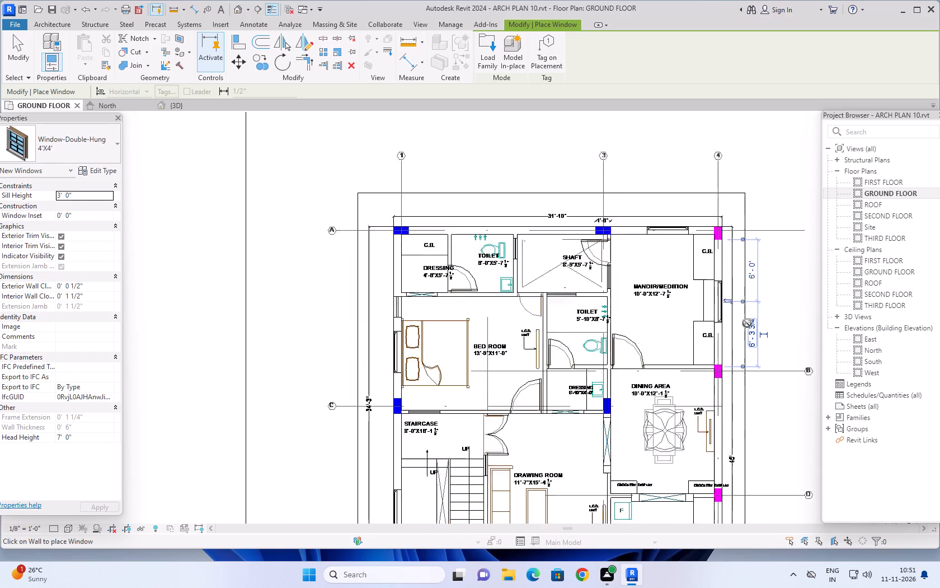
Place 4'X4' windows in the grid 4 outer wall: dining area about 4'-8" from its grid B end, kitchen midway between grids D and F.
scroll(747, 323, down, 2)
middle_drag(764, 378, 722, 321)
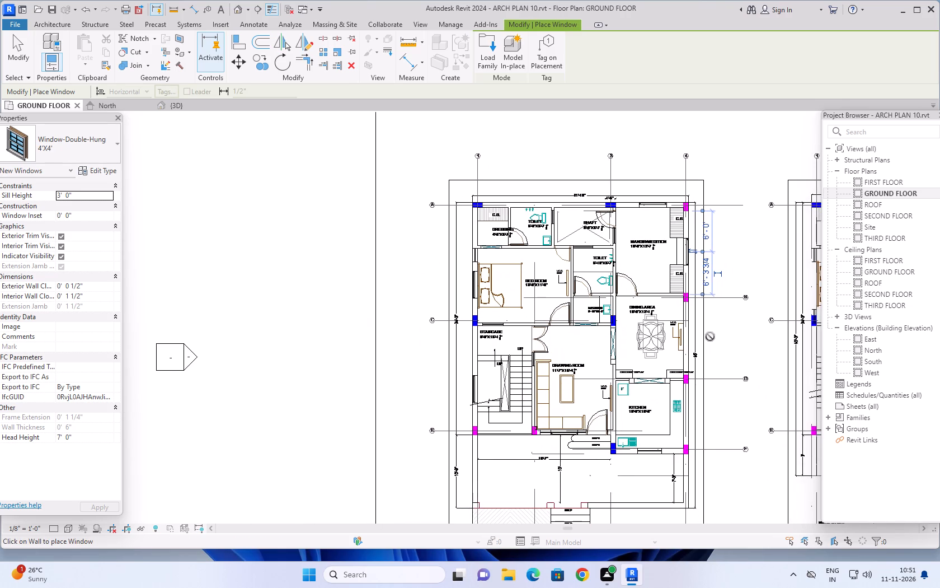
scroll(699, 342, up, 7)
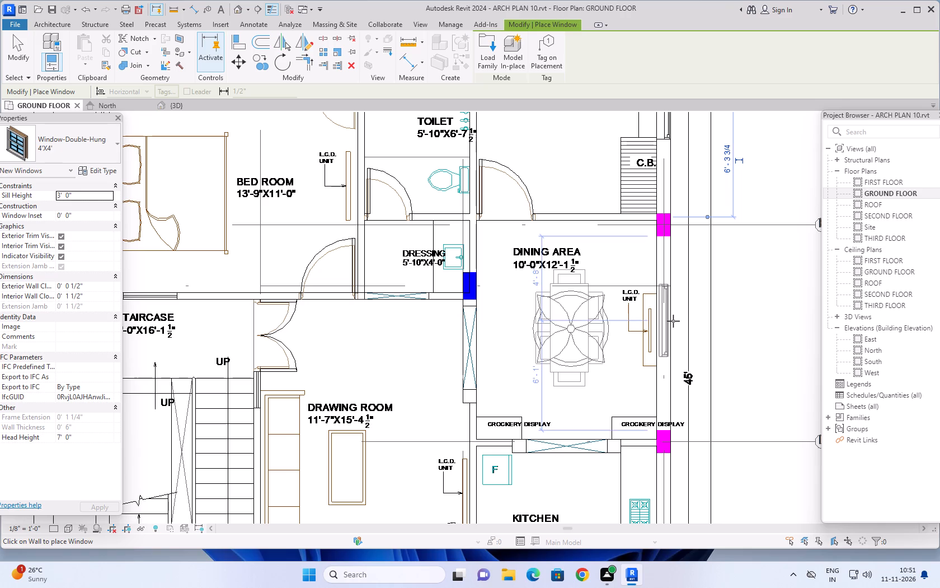
click(673, 321)
scroll(703, 339, down, 6)
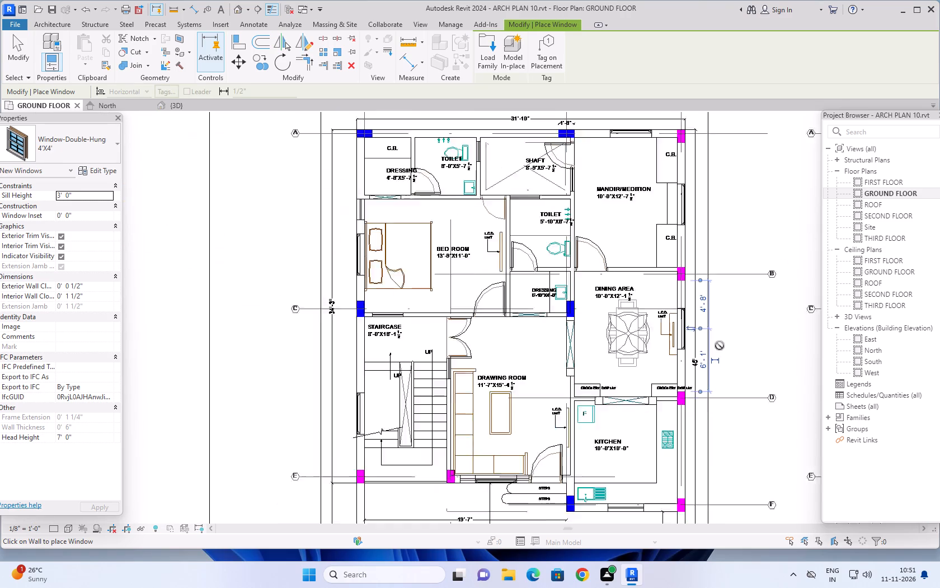
middle_drag(721, 404, 687, 335)
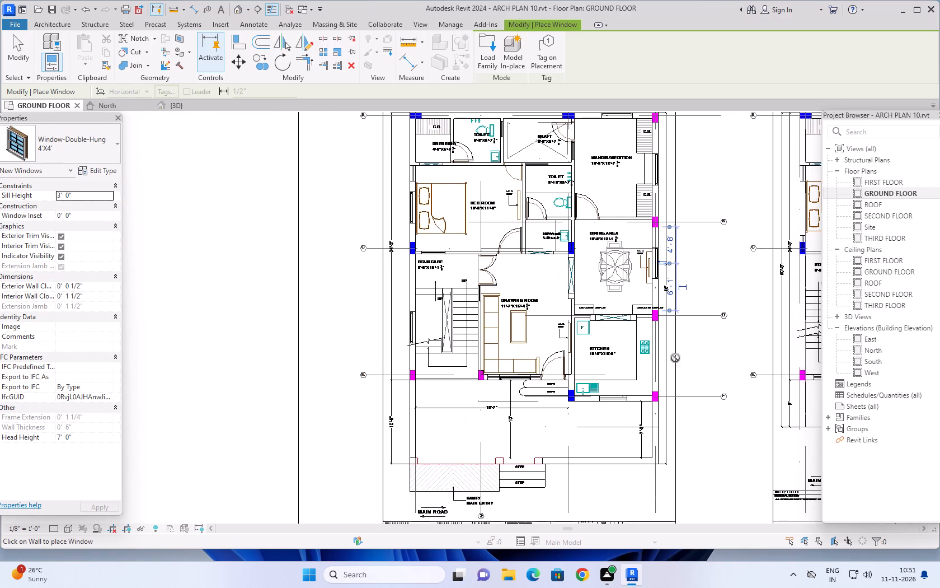
scroll(675, 358, up, 5)
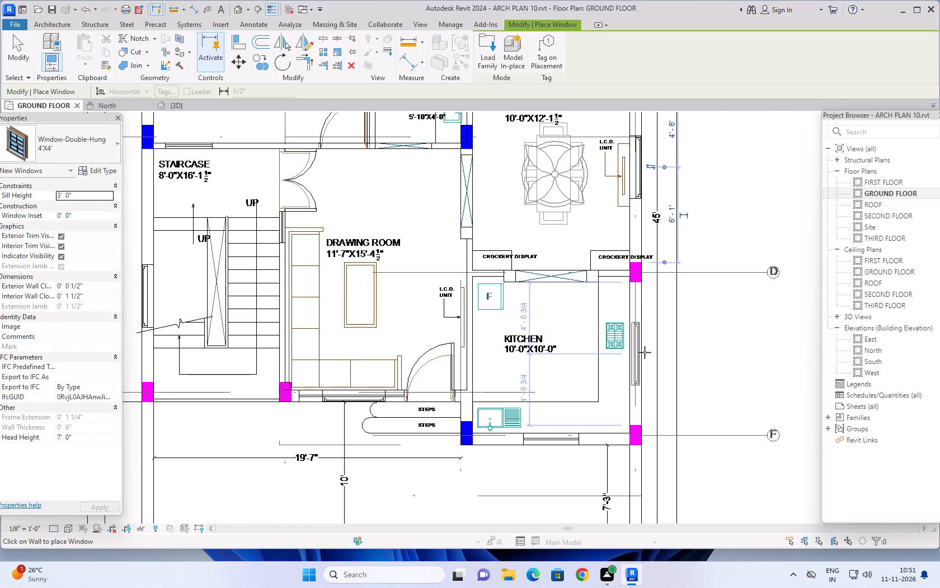
click(645, 352)
scroll(728, 359, down, 4)
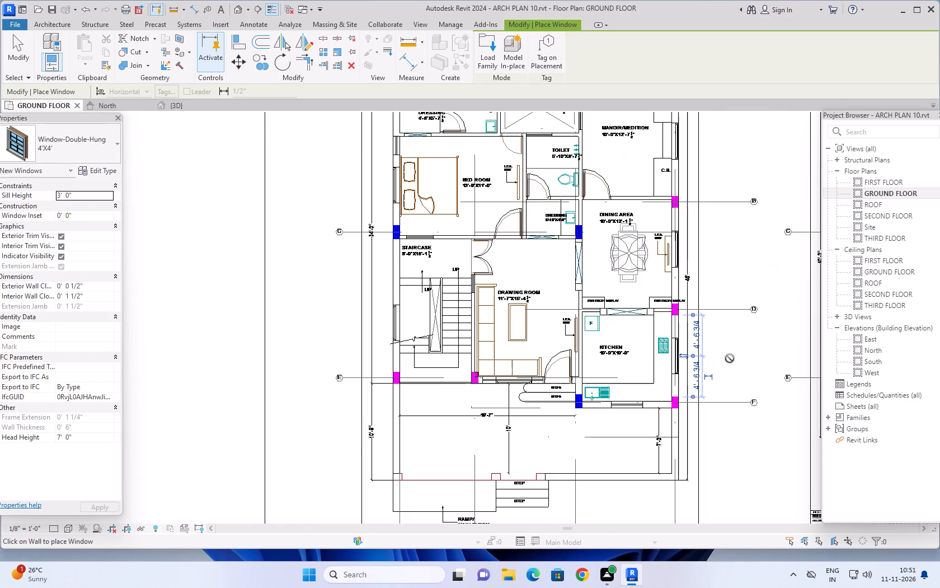
Place a 4'X4' window in the kitchen's grid F wall, centred about 4'-11" from the grid 3 column, and finish placing windows.
middle_drag(732, 367, 728, 313)
scroll(635, 358, up, 6)
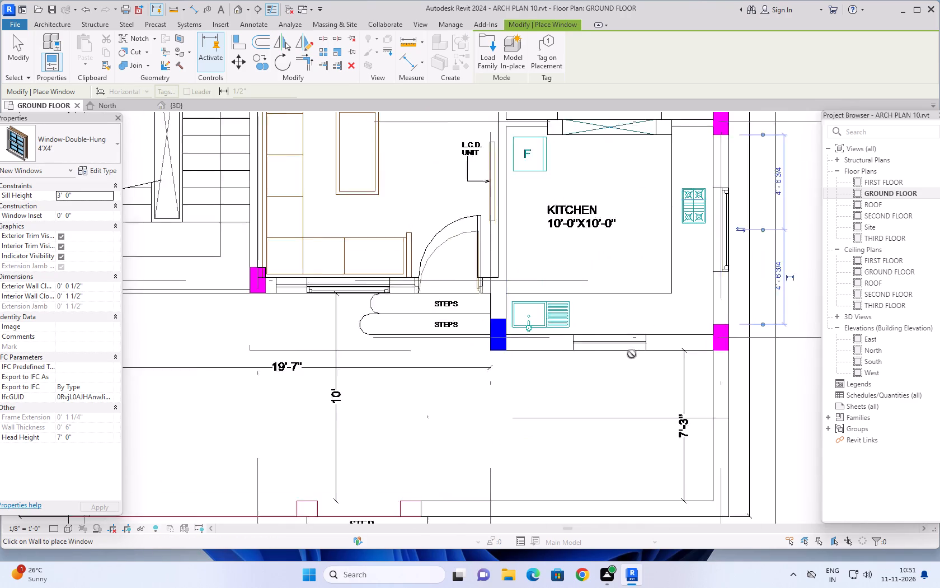
scroll(632, 354, up, 1)
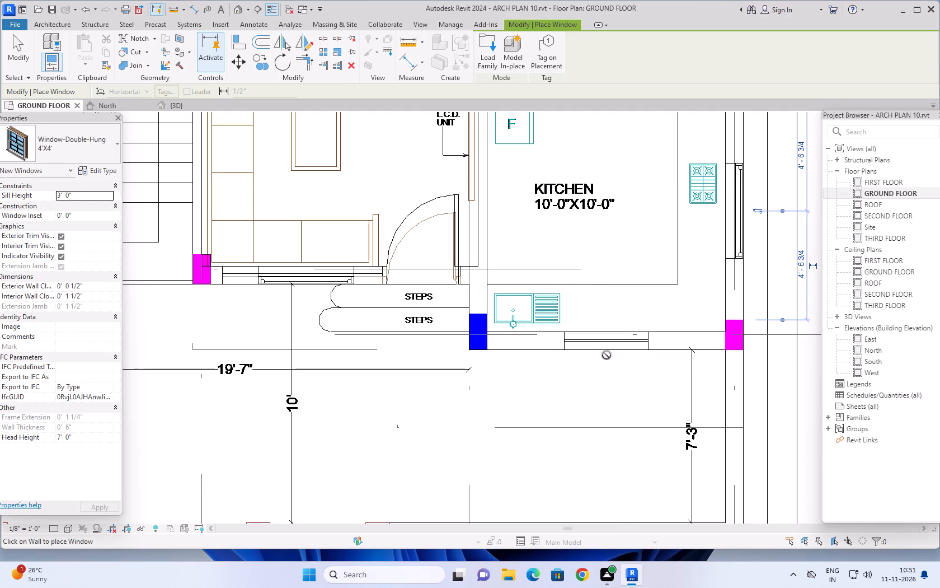
click(604, 353)
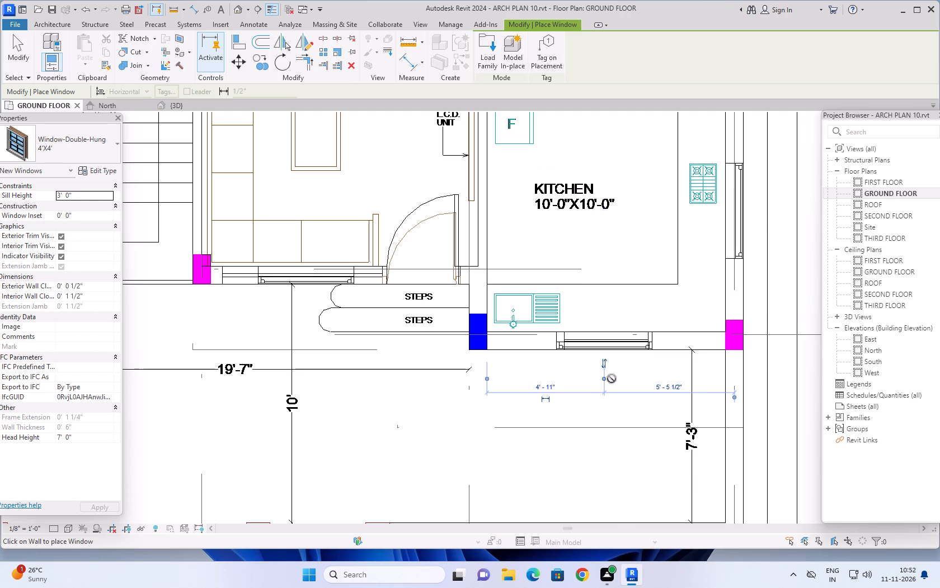
scroll(621, 396, down, 2)
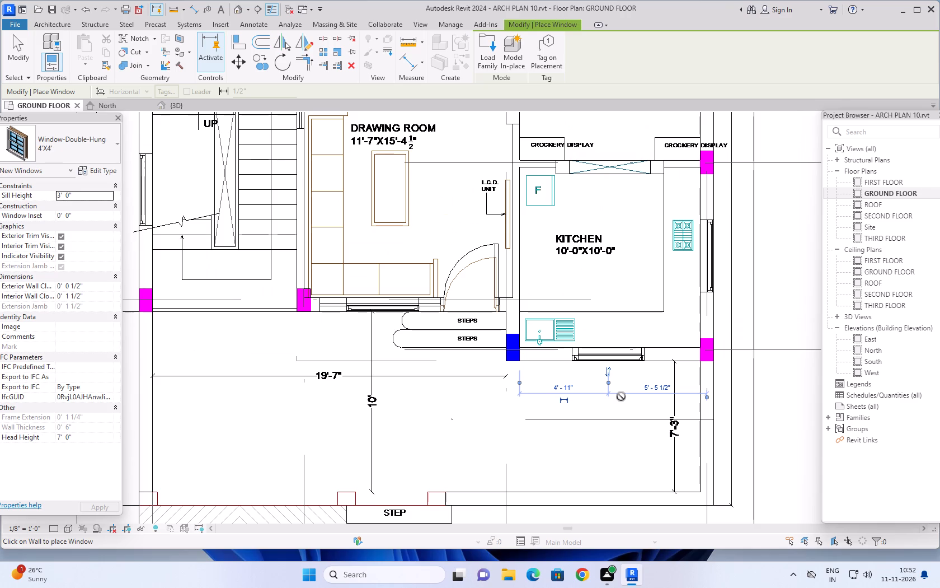
scroll(621, 396, down, 2)
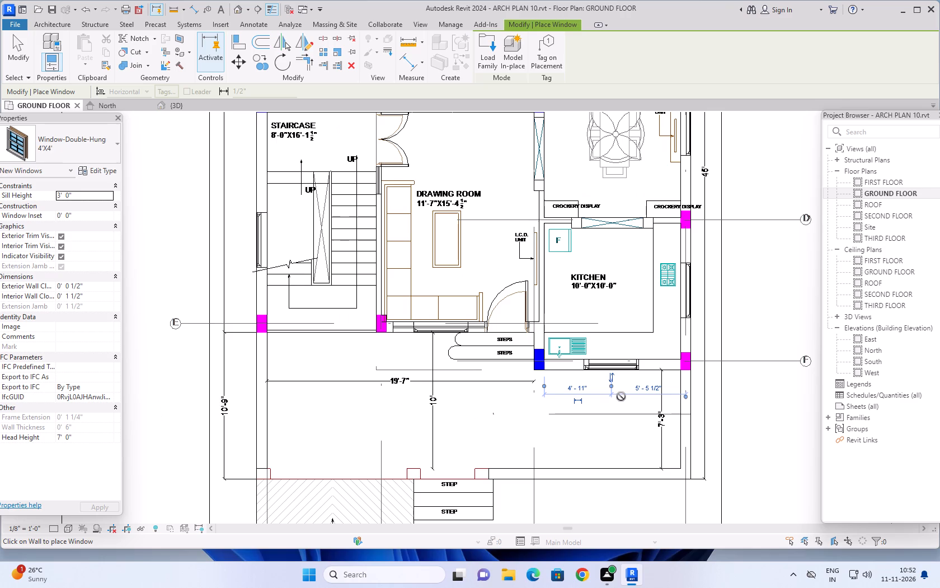
scroll(613, 391, down, 4)
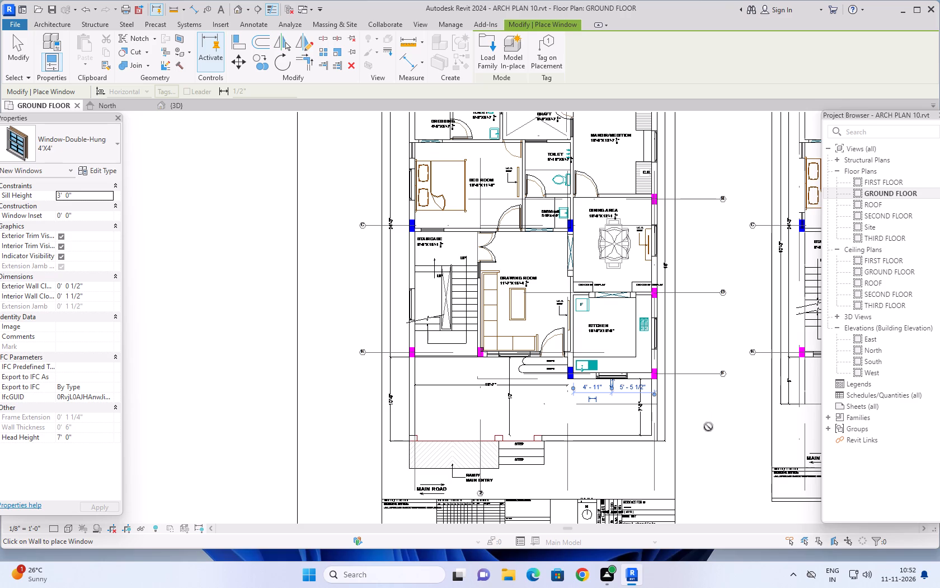
scroll(708, 427, down, 2)
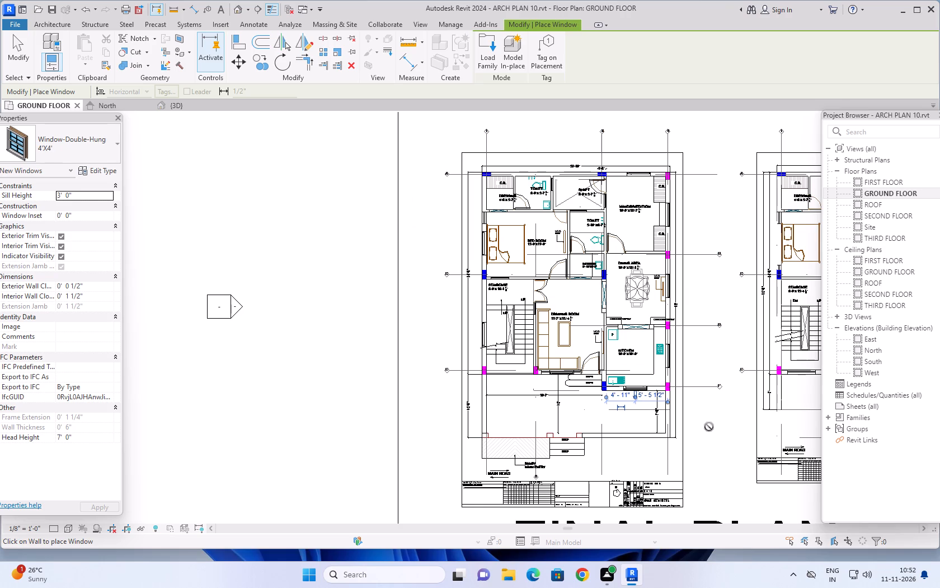
scroll(709, 427, down, 2)
scroll(706, 444, up, 4)
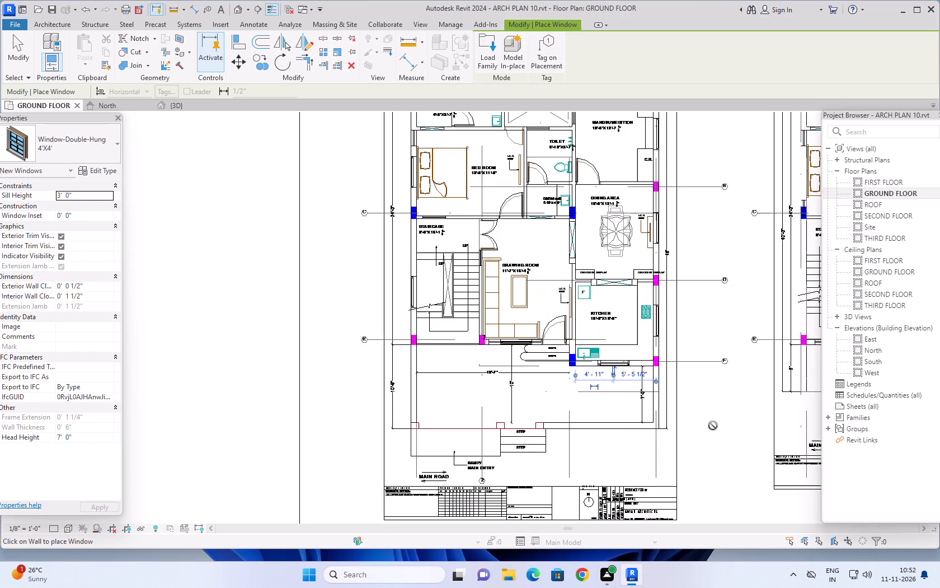
scroll(713, 426, up, 1)
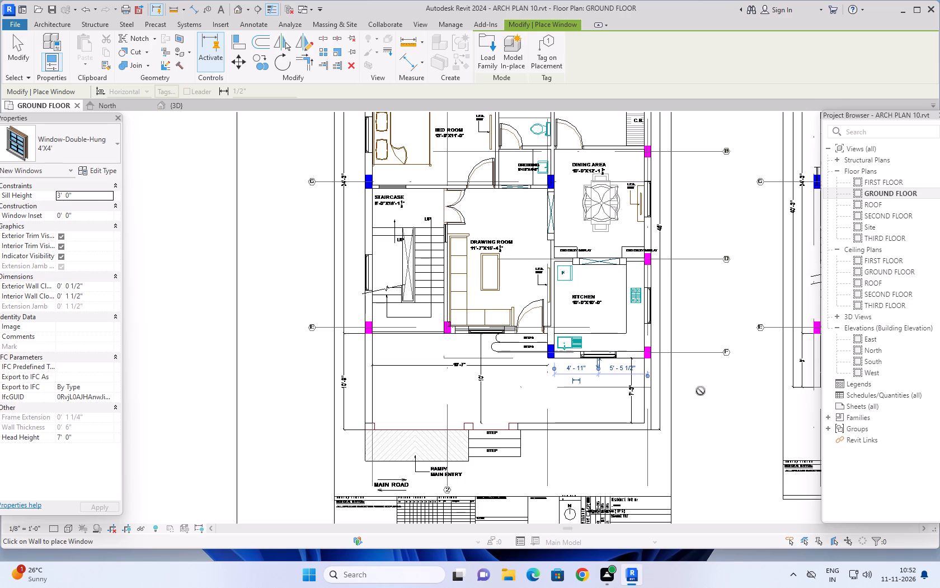
key(Escape)
scroll(701, 391, down, 3)
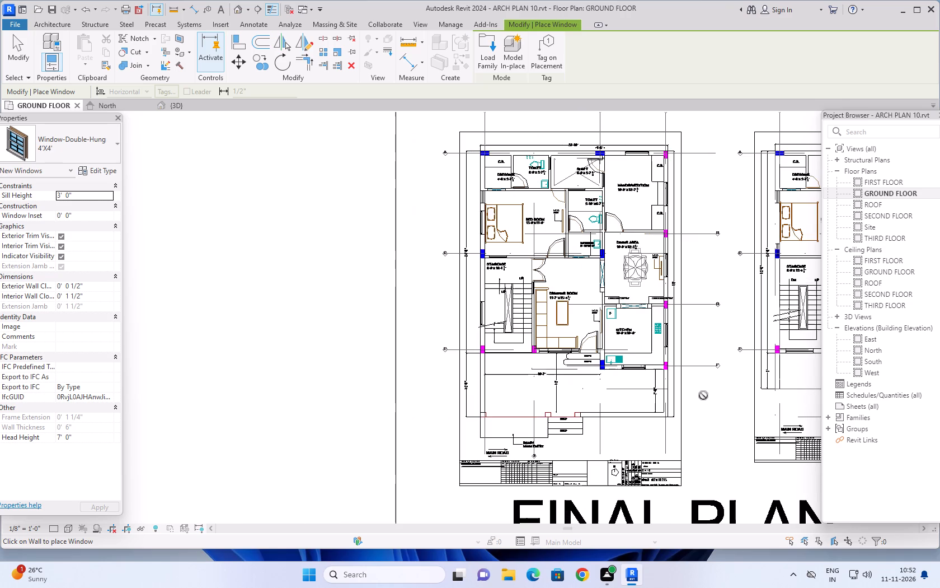
middle_drag(702, 390, 724, 396)
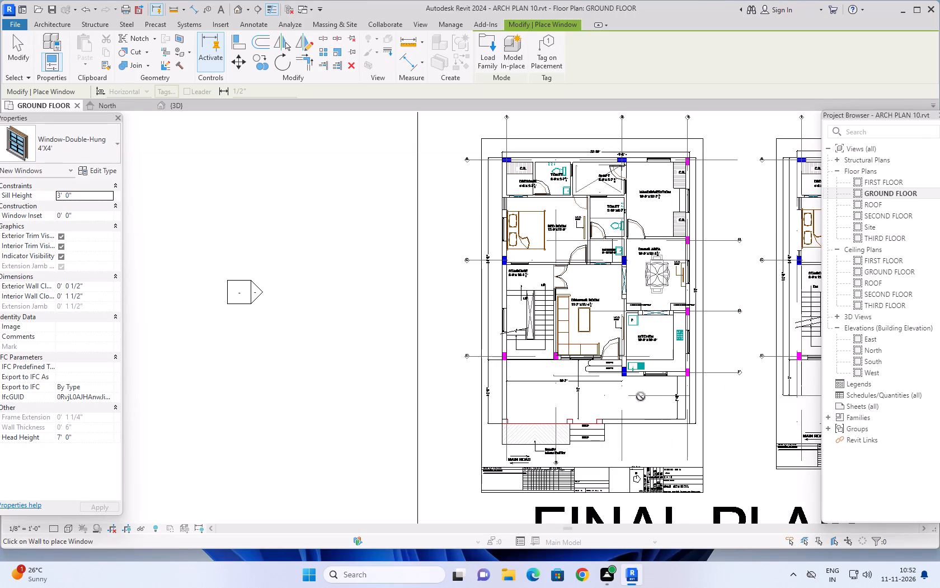
scroll(642, 394, up, 4)
key(Escape)
key(Escape)
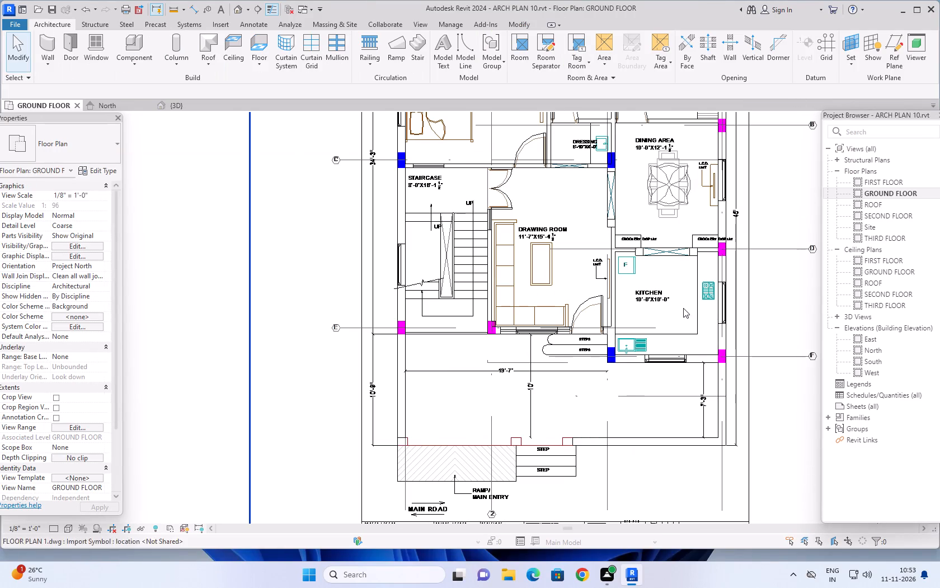
key(Escape)
key(Escape)
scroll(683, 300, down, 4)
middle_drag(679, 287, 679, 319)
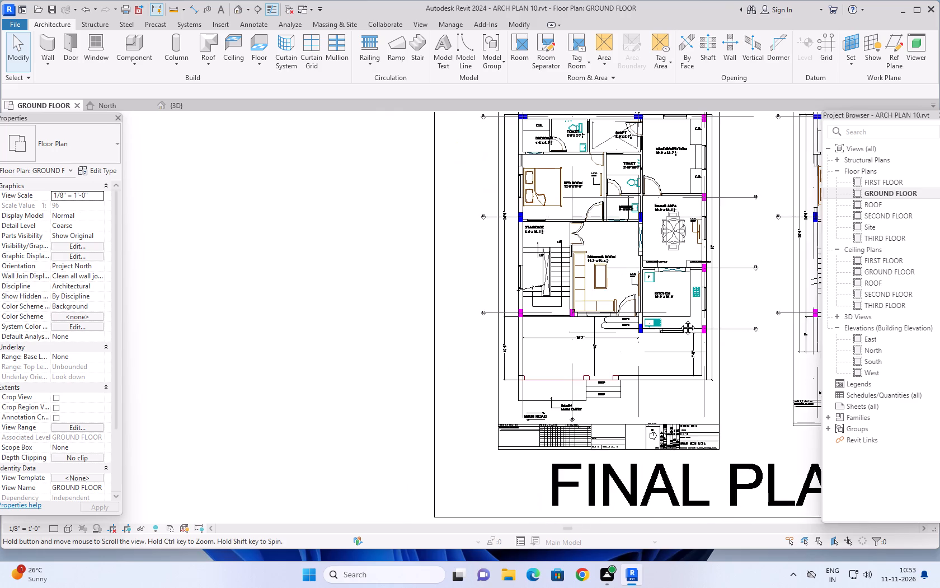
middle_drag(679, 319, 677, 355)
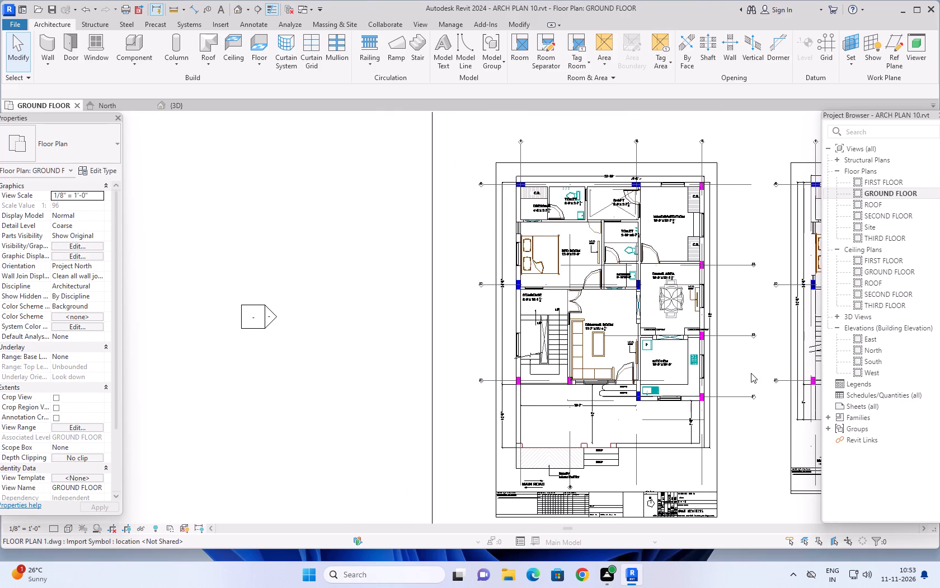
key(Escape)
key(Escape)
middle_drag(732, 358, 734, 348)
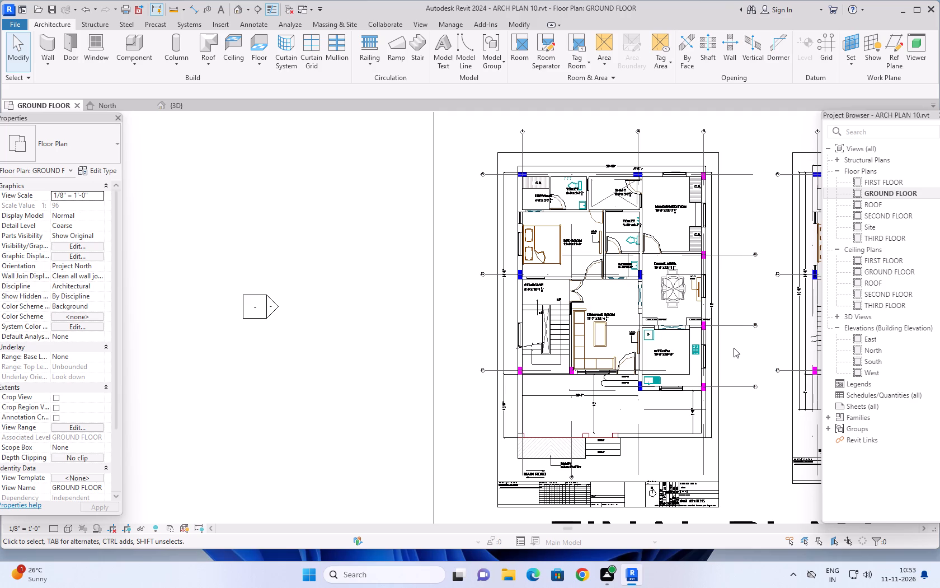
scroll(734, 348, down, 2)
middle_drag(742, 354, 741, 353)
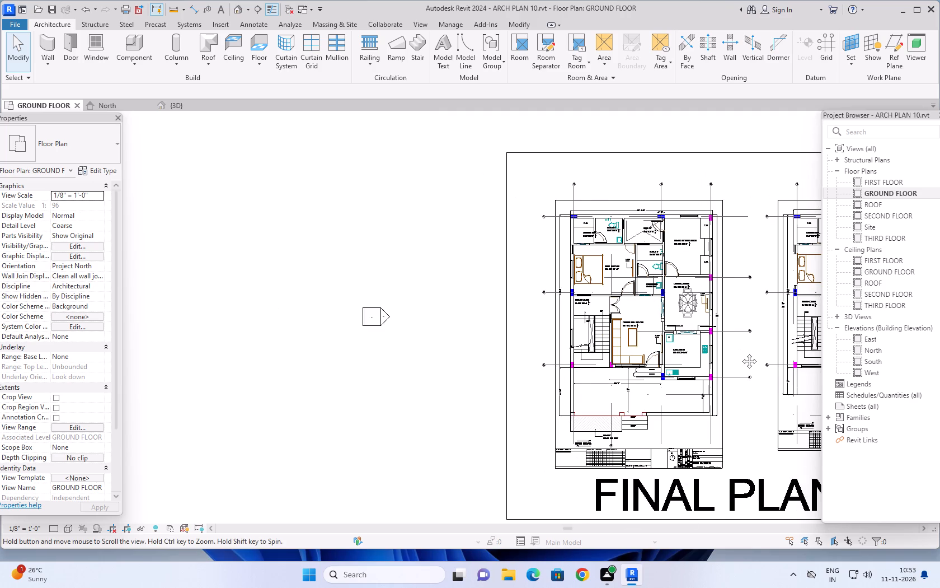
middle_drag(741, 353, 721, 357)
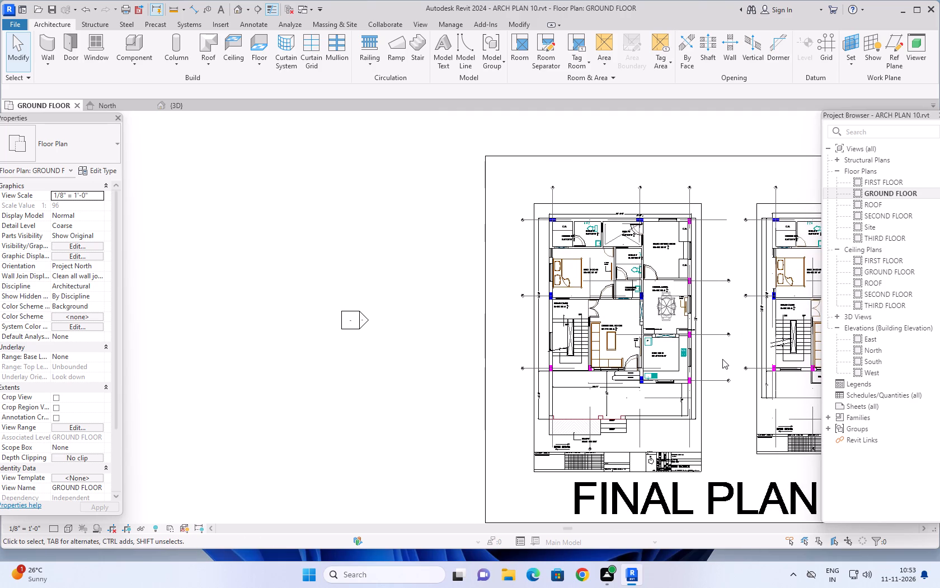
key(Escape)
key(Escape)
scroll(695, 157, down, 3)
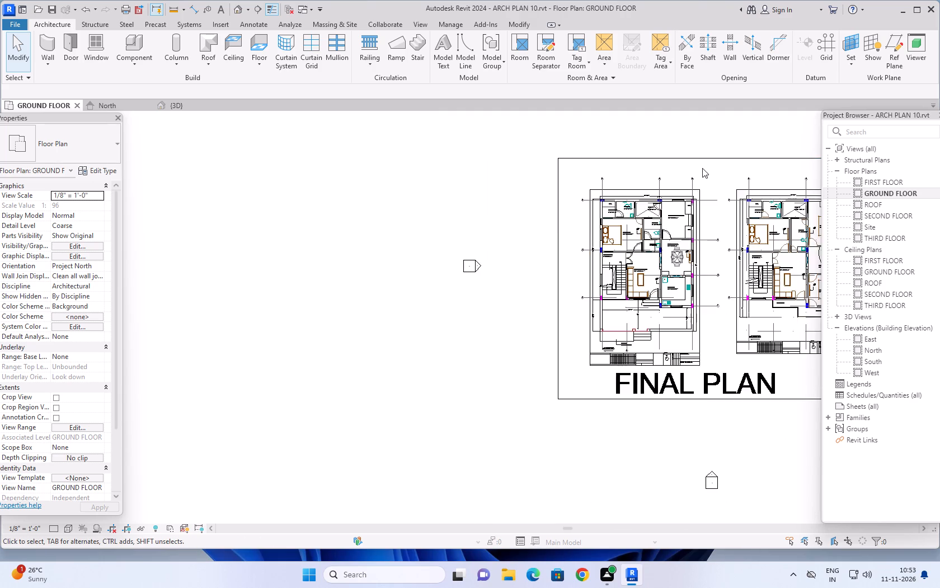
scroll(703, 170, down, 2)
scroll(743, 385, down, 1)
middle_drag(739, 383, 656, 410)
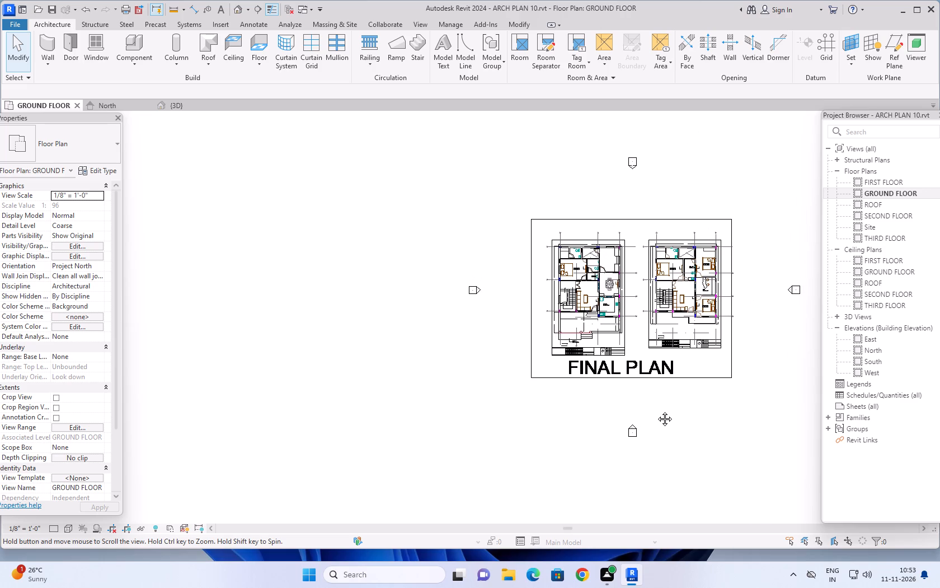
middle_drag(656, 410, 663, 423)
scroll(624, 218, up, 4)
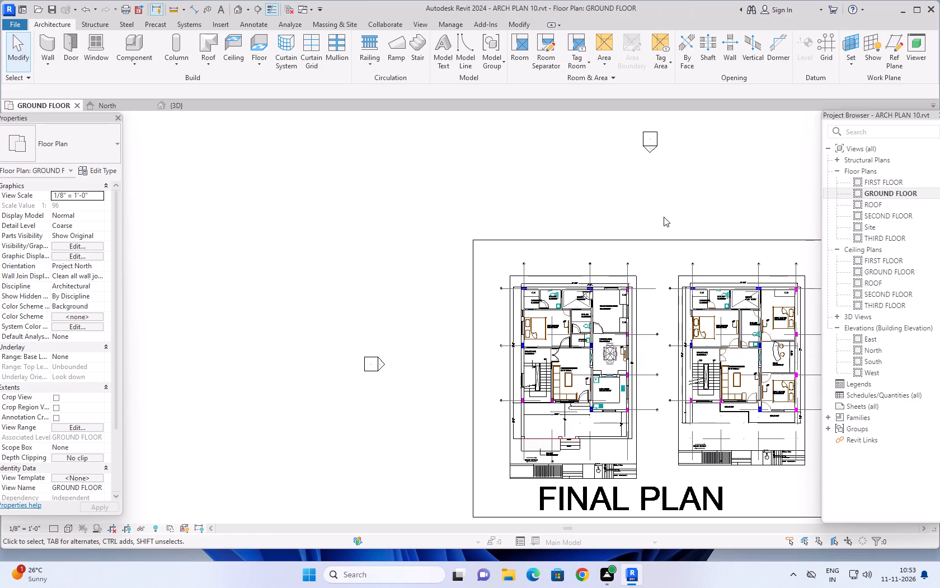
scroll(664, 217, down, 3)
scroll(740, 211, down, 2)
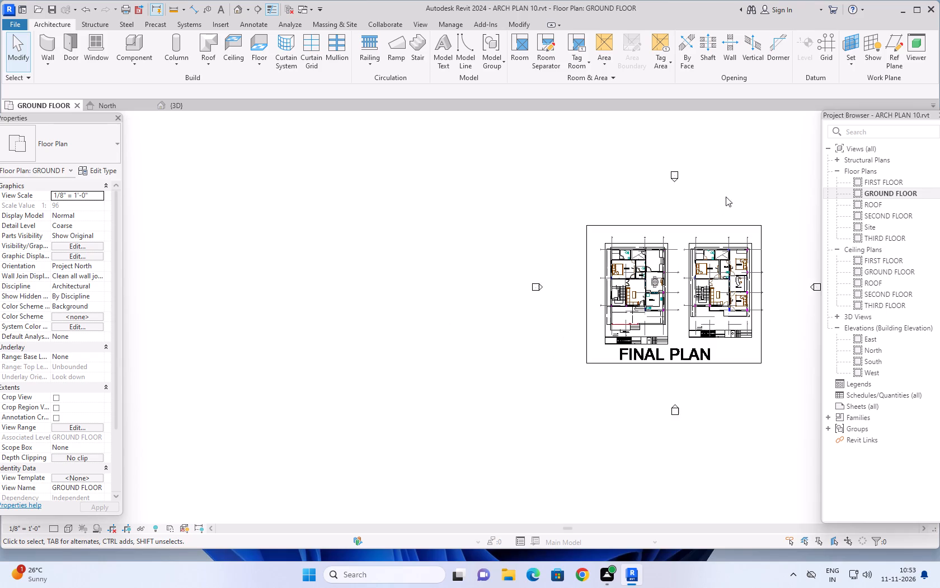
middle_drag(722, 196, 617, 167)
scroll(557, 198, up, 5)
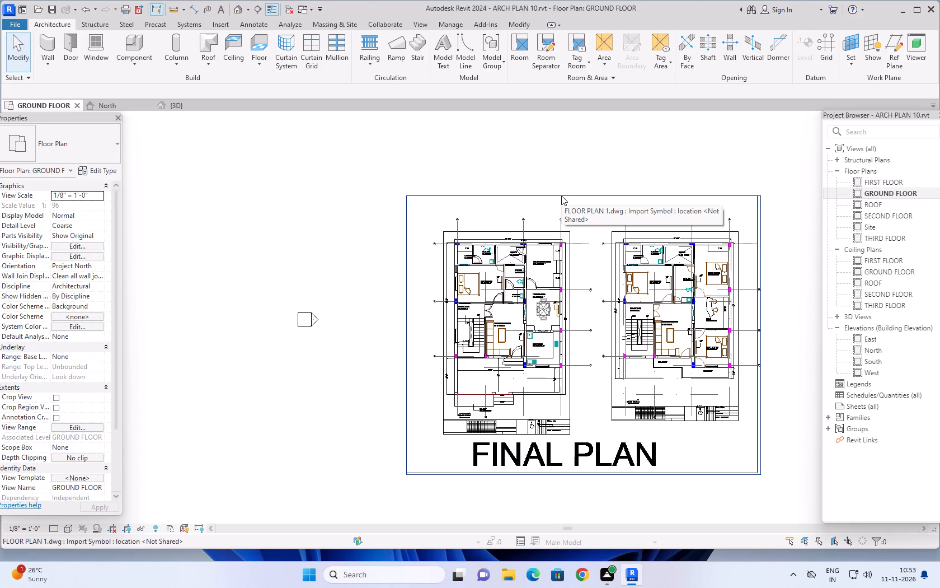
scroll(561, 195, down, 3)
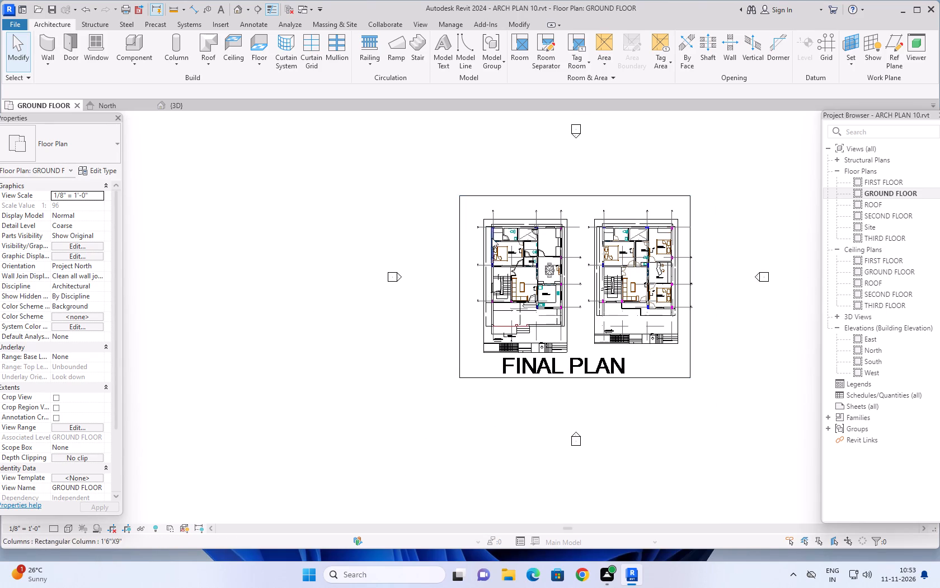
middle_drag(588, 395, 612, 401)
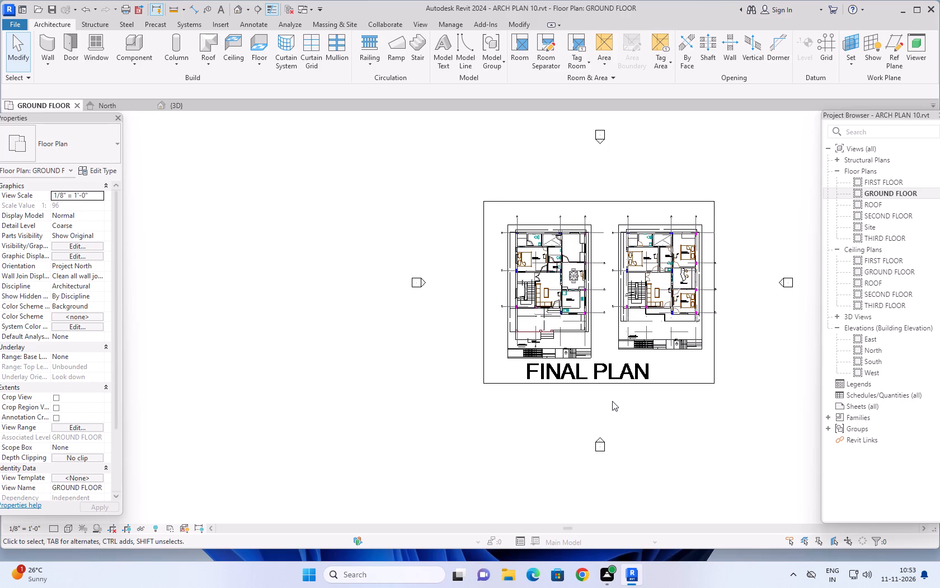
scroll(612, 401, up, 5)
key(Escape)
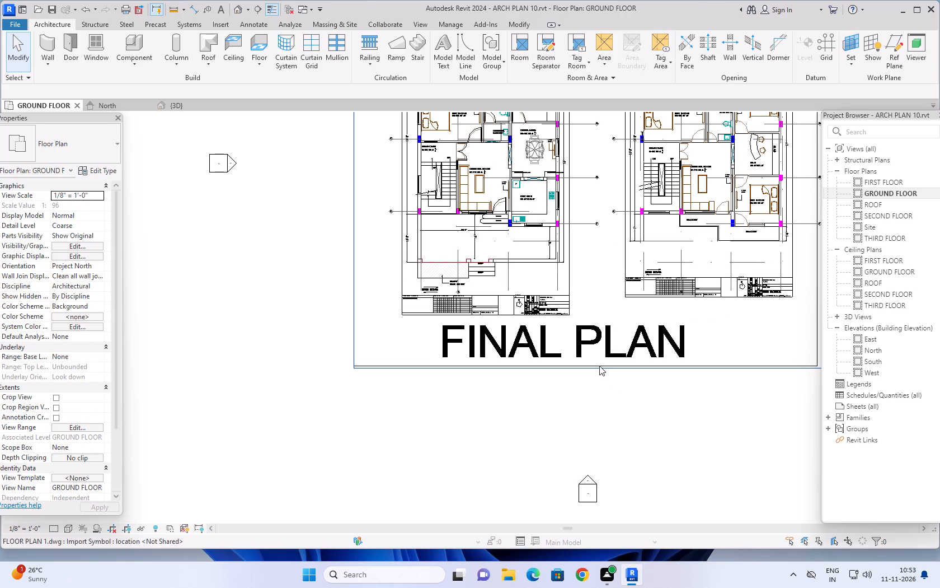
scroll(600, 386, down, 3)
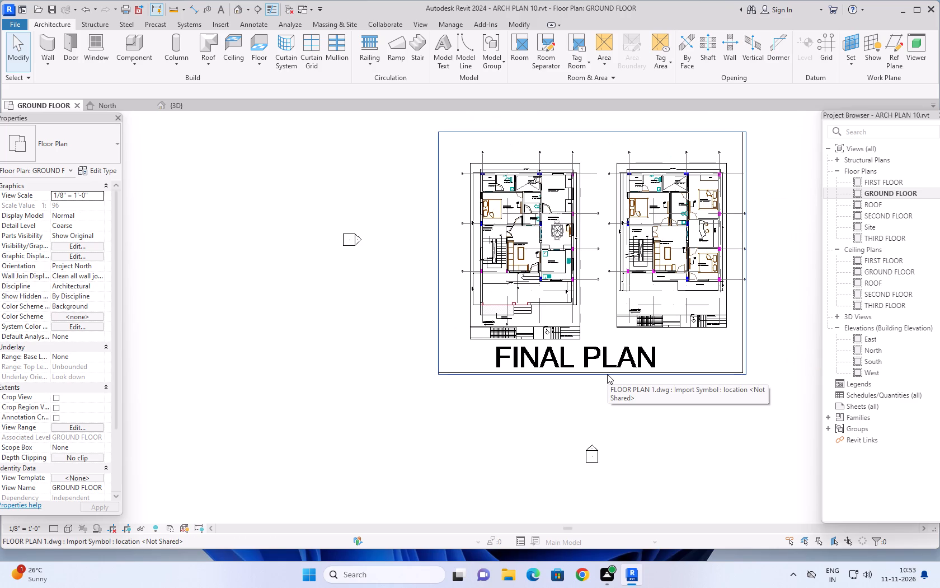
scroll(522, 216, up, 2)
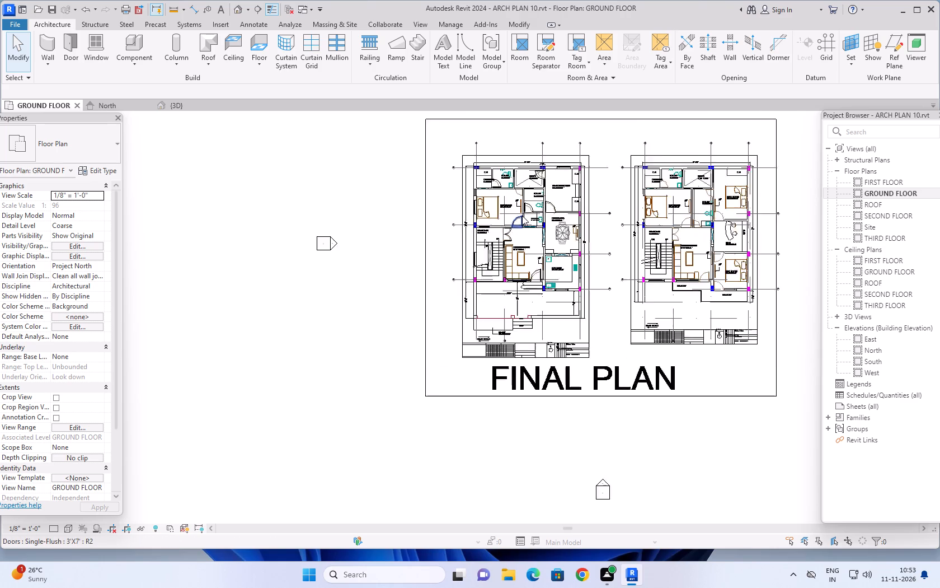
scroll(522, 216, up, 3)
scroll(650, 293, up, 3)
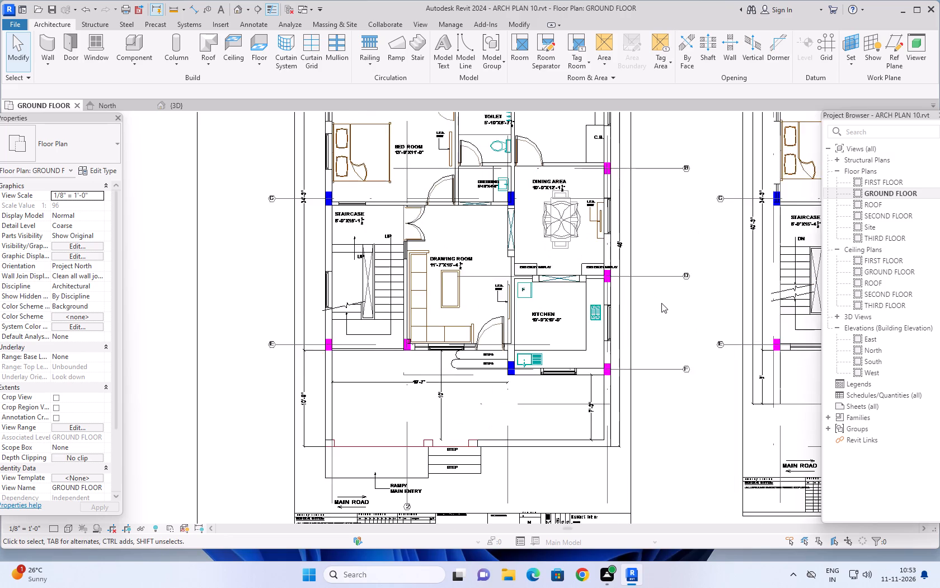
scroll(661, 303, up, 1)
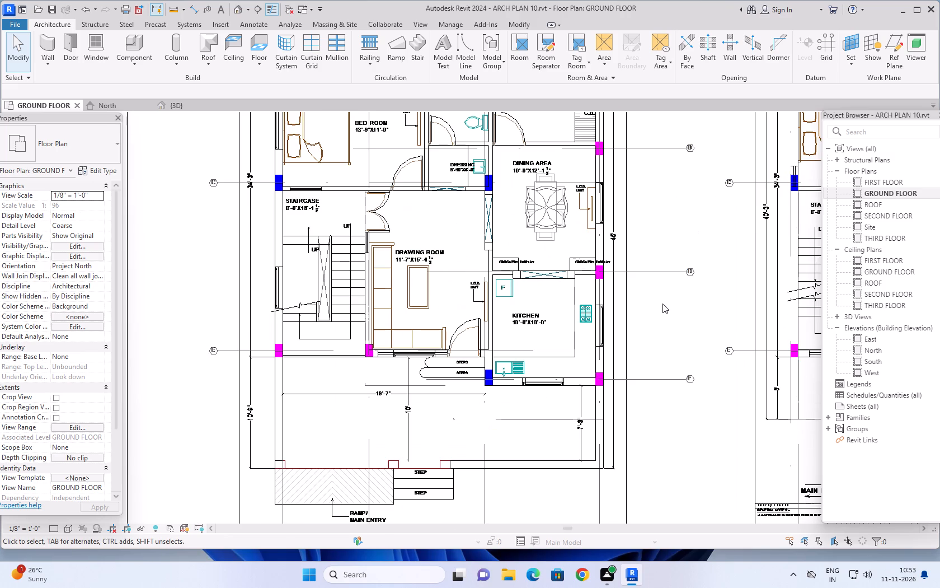
Look over the imported drawing's plan sheets and the ground floor plan from the rear rooms to the staircase, kitchen and front entry.
scroll(655, 296, down, 1)
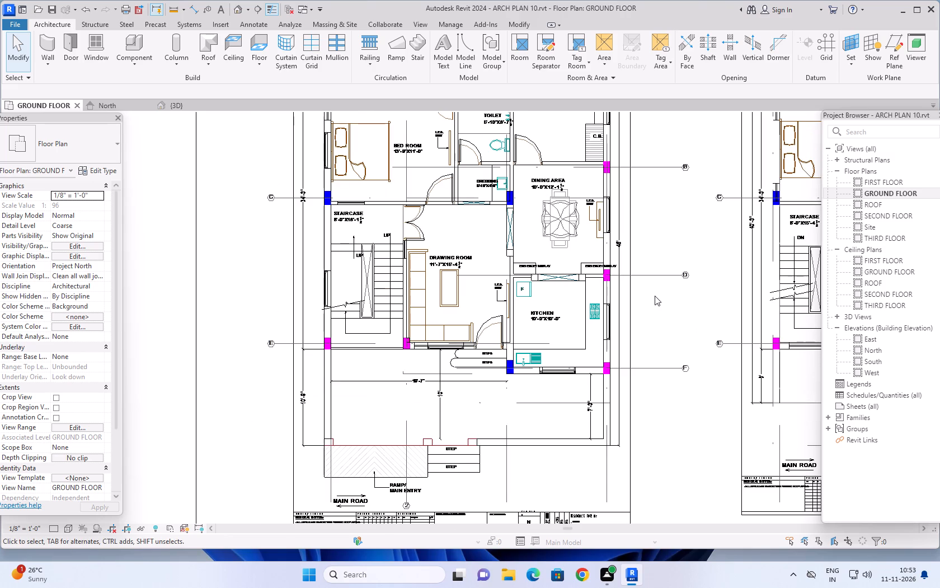
scroll(655, 296, down, 1)
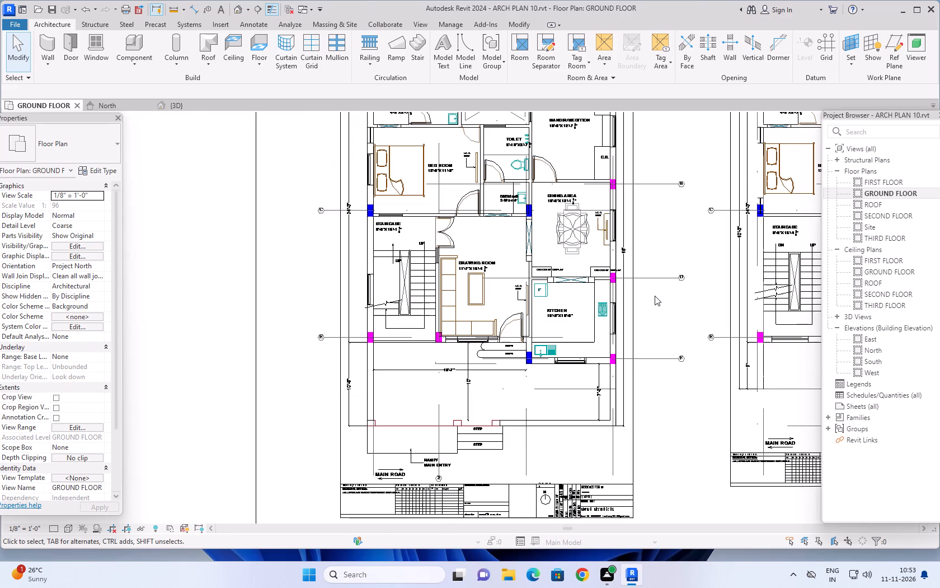
scroll(655, 296, down, 2)
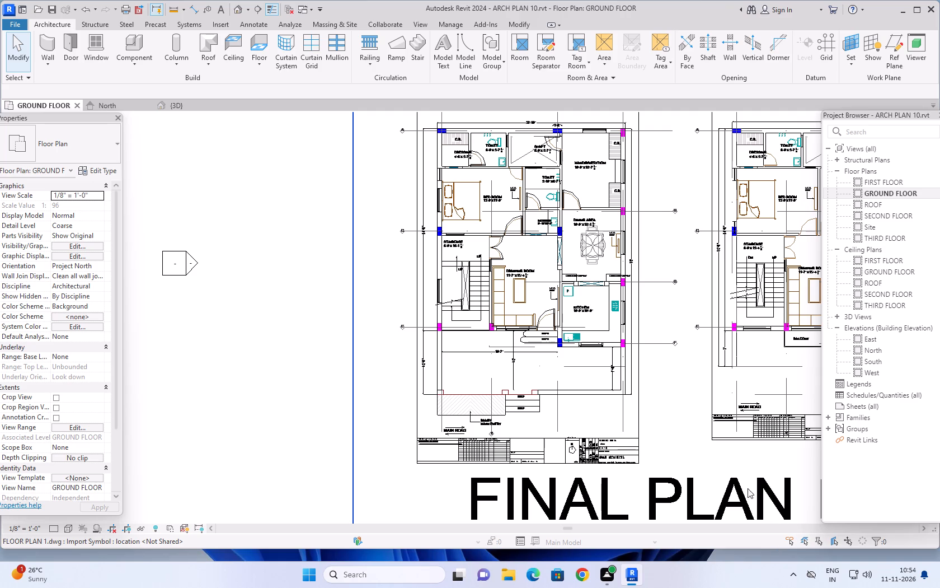
scroll(665, 445, down, 2)
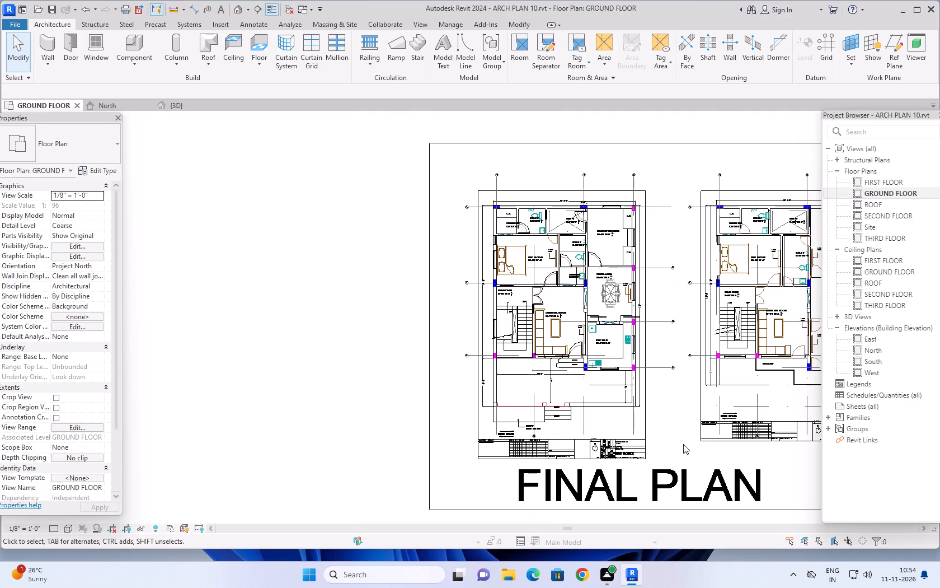
middle_drag(679, 441, 558, 418)
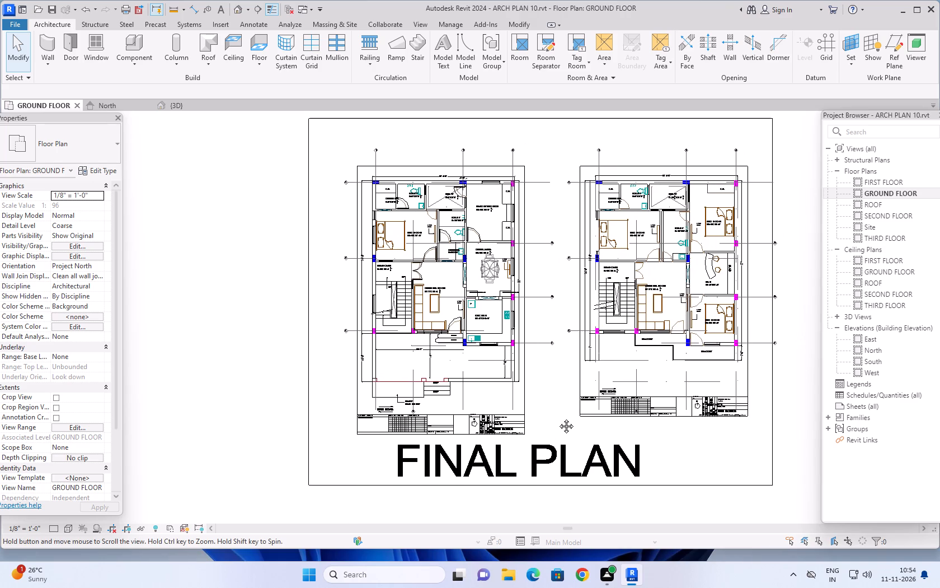
middle_drag(558, 418, 558, 418)
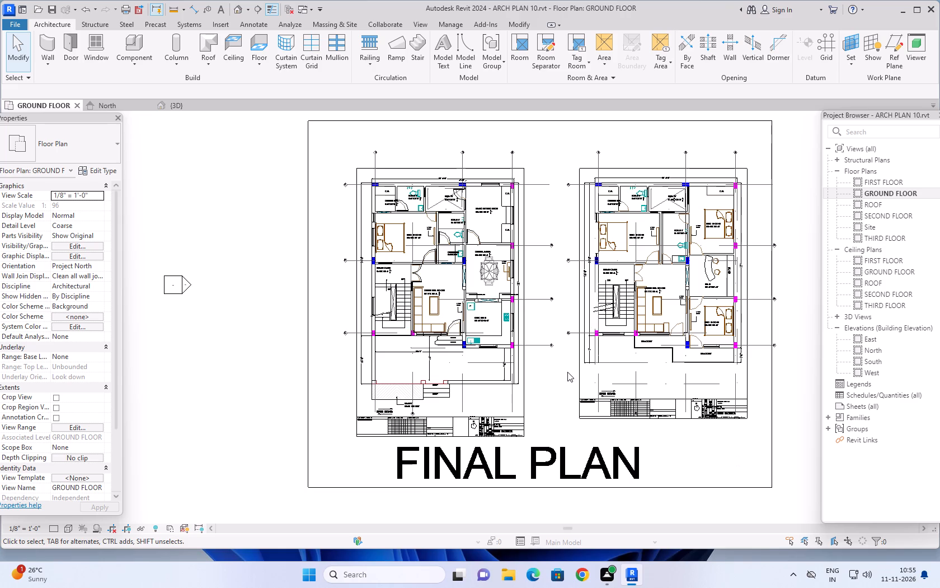
scroll(557, 389, down, 3)
middle_drag(549, 402, 621, 386)
scroll(621, 386, up, 4)
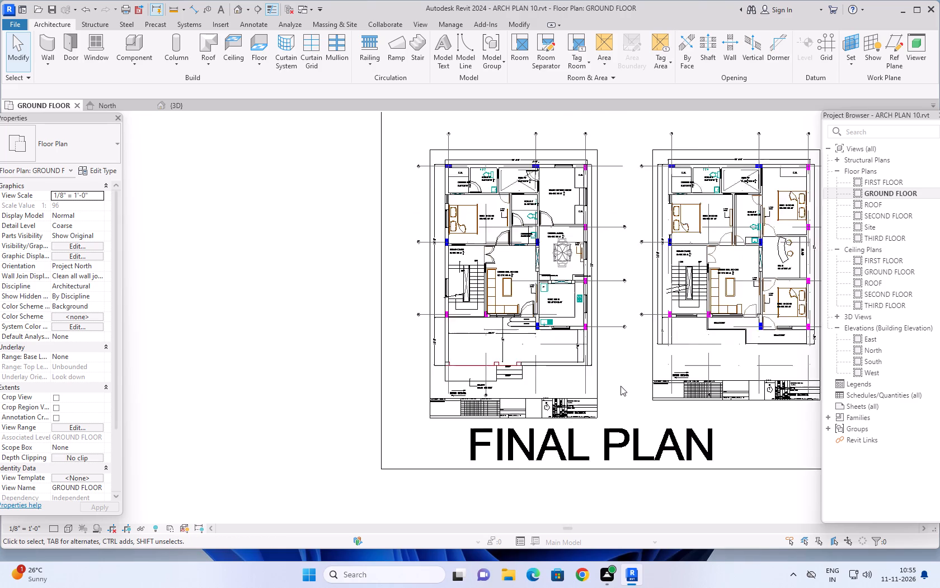
middle_drag(630, 366, 680, 405)
scroll(680, 405, up, 3)
middle_drag(661, 363, 664, 373)
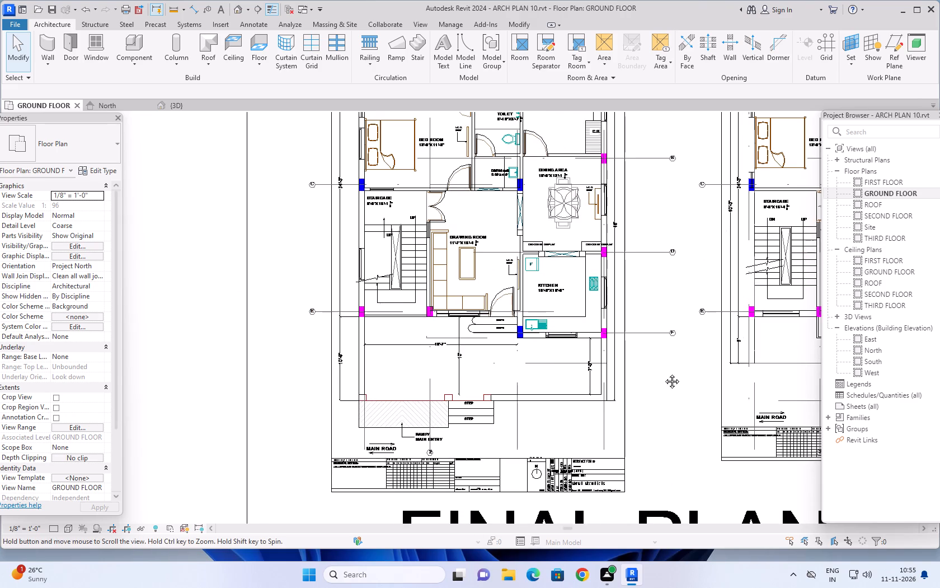
middle_drag(664, 373, 683, 425)
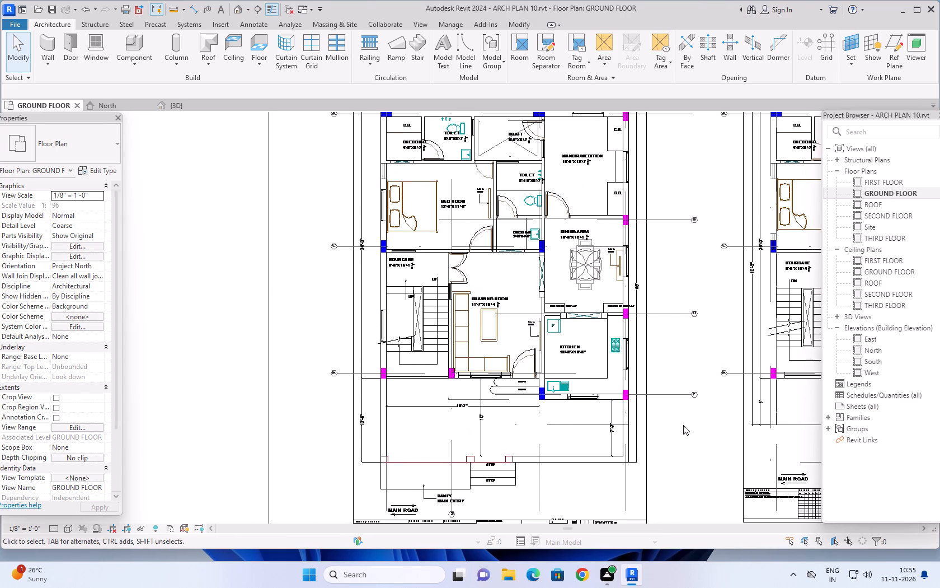
scroll(683, 425, down, 2)
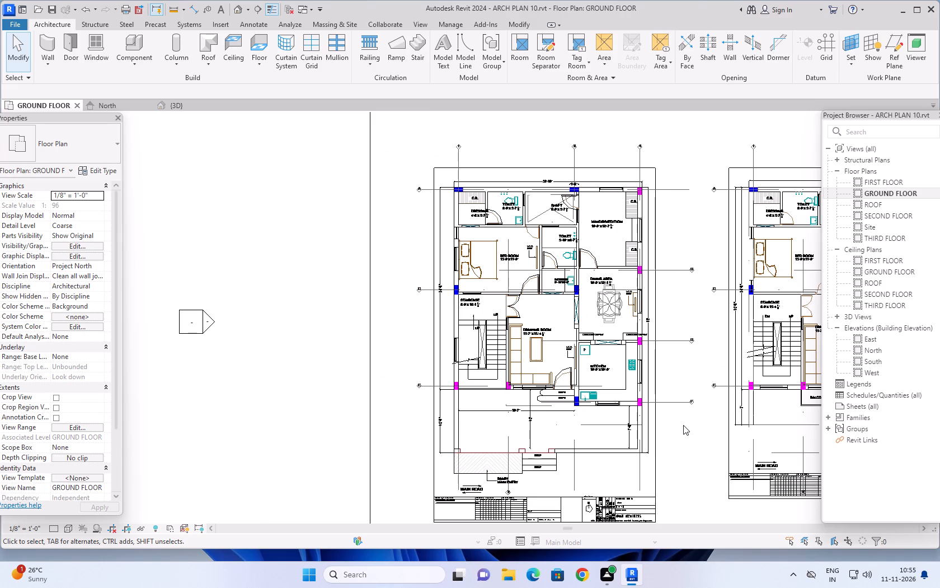
scroll(657, 367, up, 4)
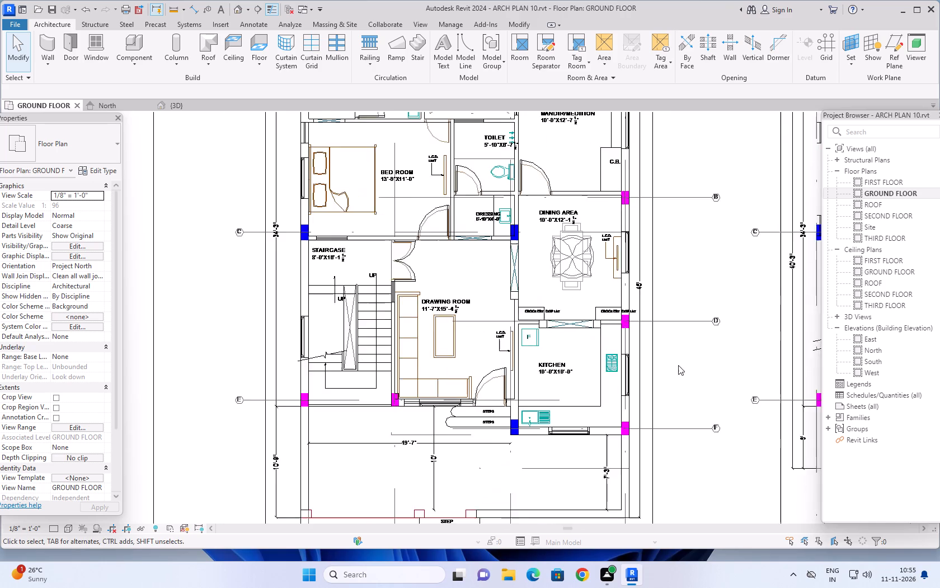
scroll(678, 365, up, 1)
scroll(695, 355, down, 3)
middle_drag(695, 368, 703, 367)
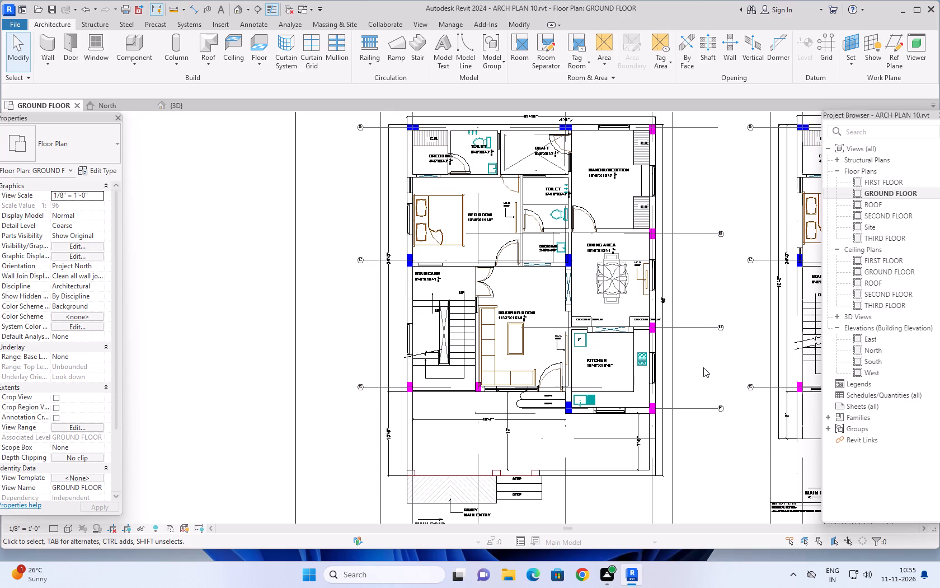
scroll(288, 332, down, 2)
middle_drag(331, 349, 366, 344)
scroll(366, 344, up, 2)
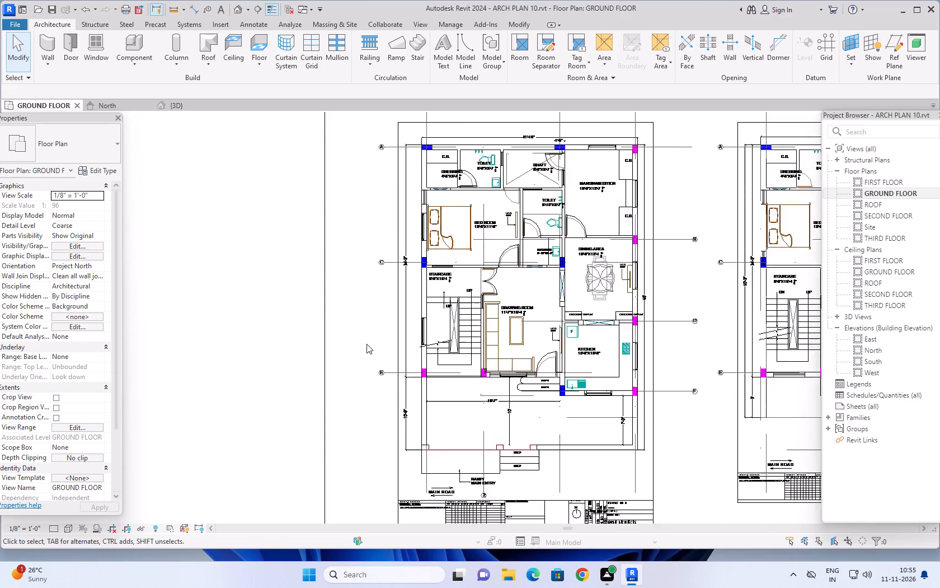
scroll(366, 344, up, 3)
key(Escape)
key(Escape)
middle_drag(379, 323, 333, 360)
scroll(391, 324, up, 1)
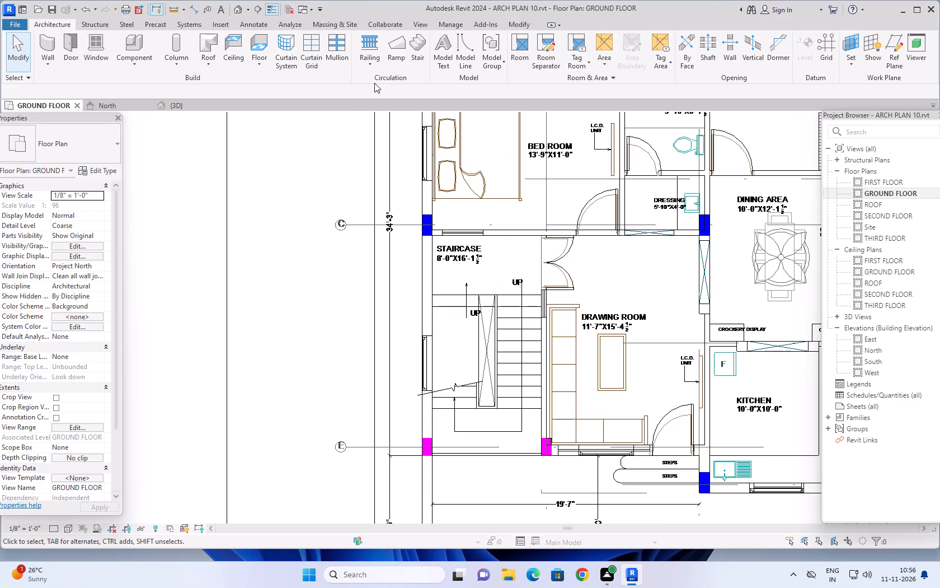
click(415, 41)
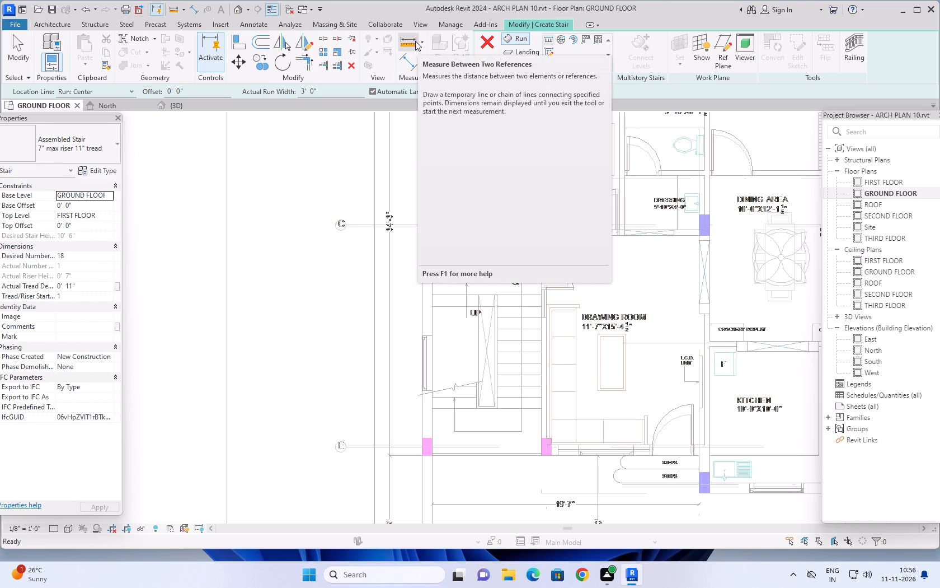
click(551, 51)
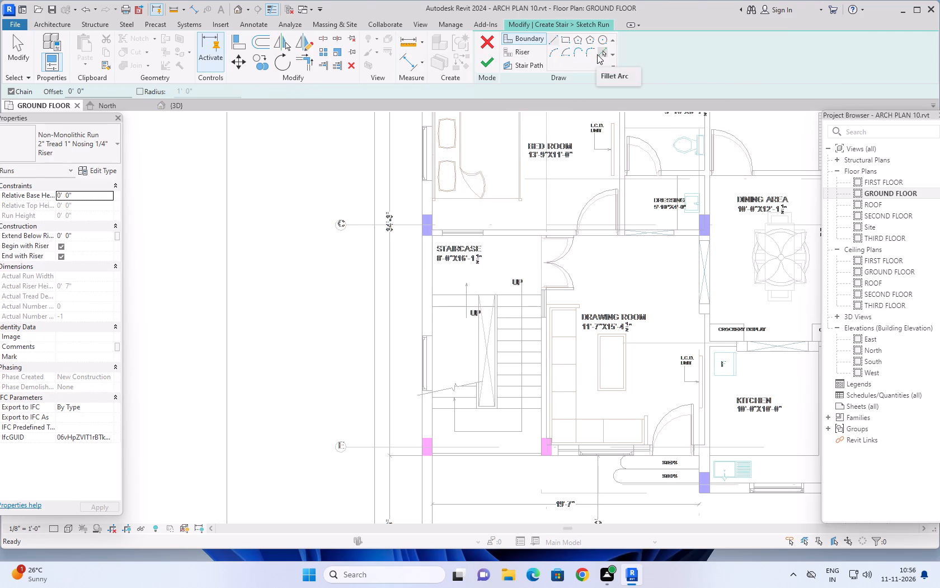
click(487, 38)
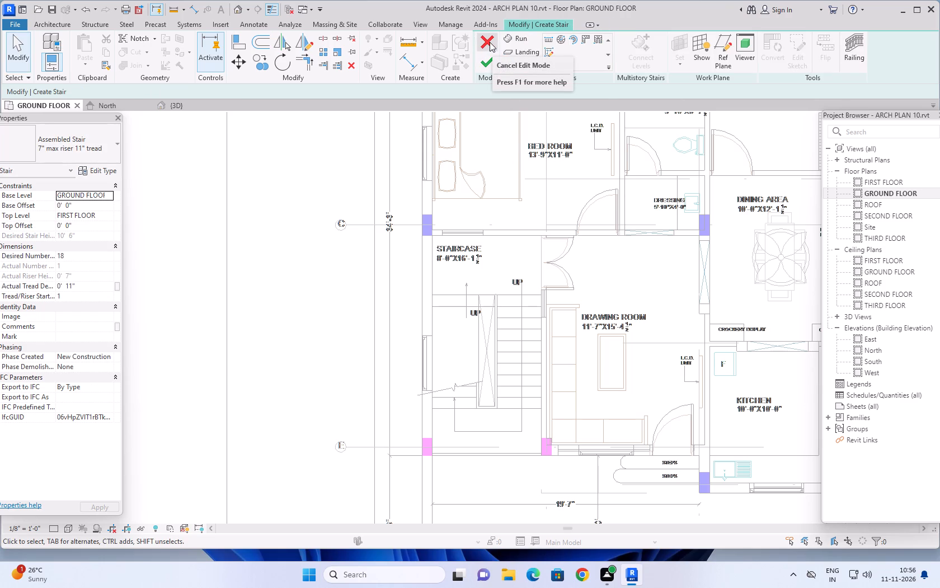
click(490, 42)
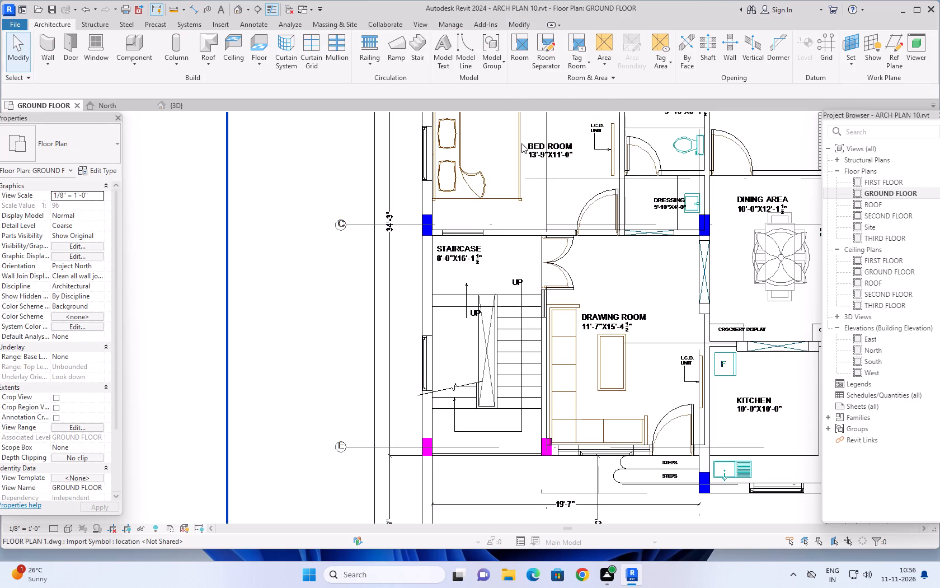
Draw a 9" basic wall 8'-0" long across the staircase's grid E side, between the columns' outer corners, and finish placing walls.
click(49, 35)
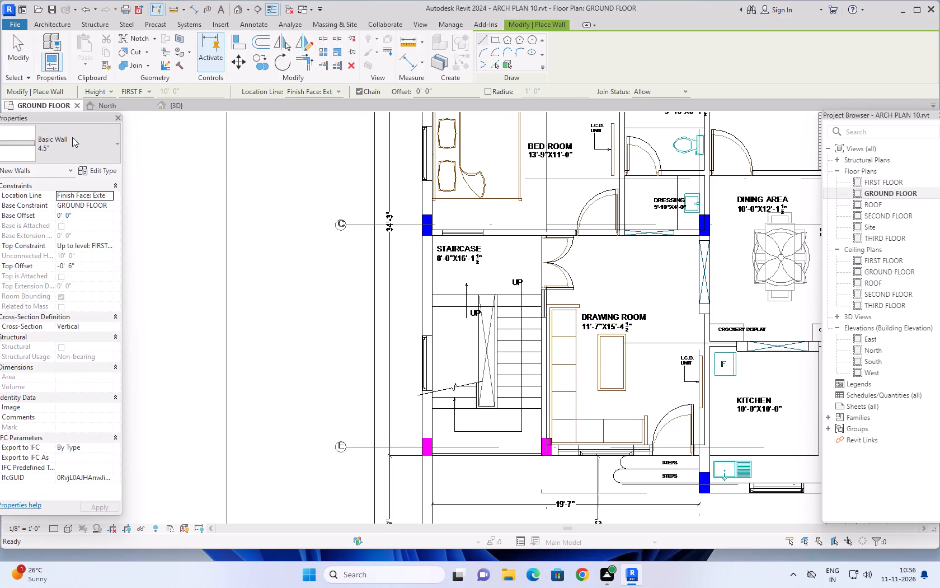
click(111, 148)
click(89, 232)
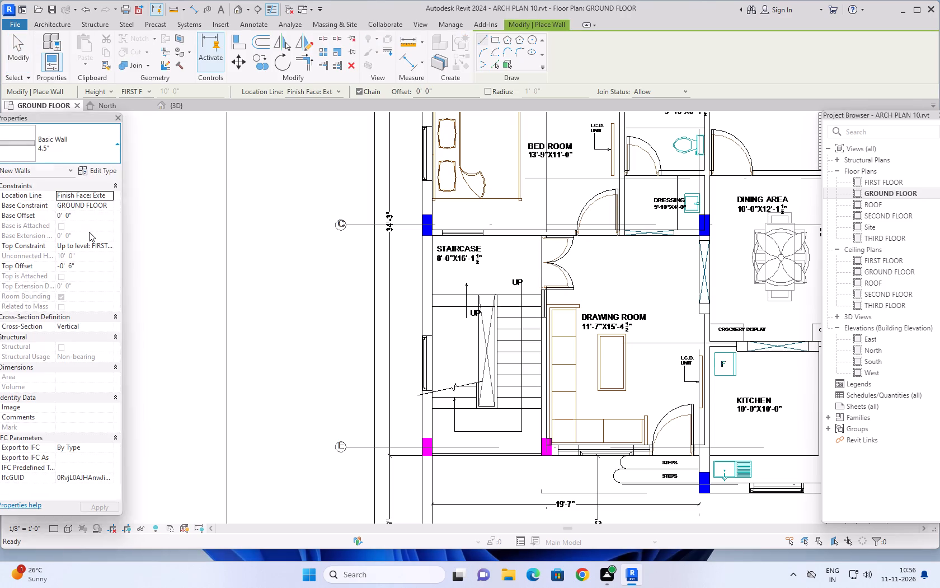
scroll(547, 463, up, 10)
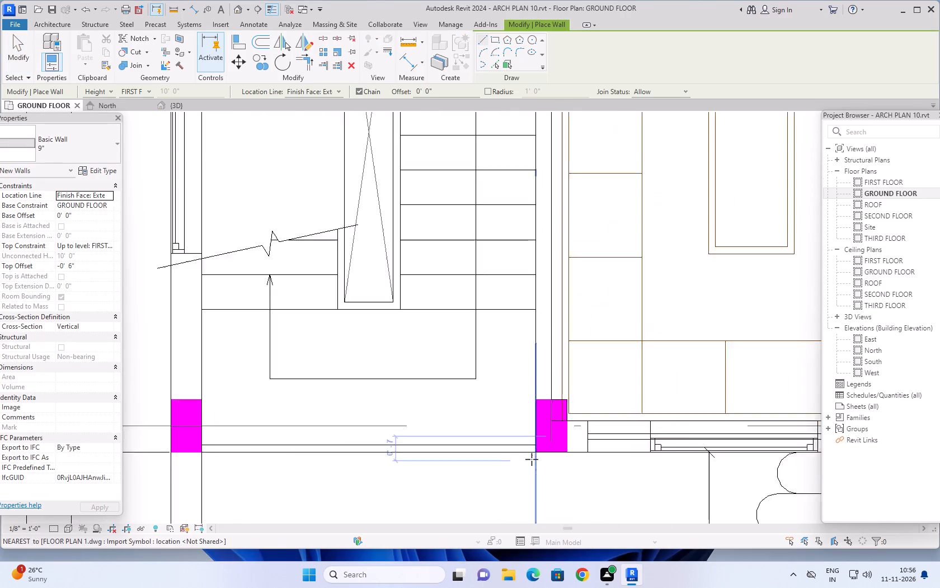
scroll(532, 459, up, 5)
click(539, 442)
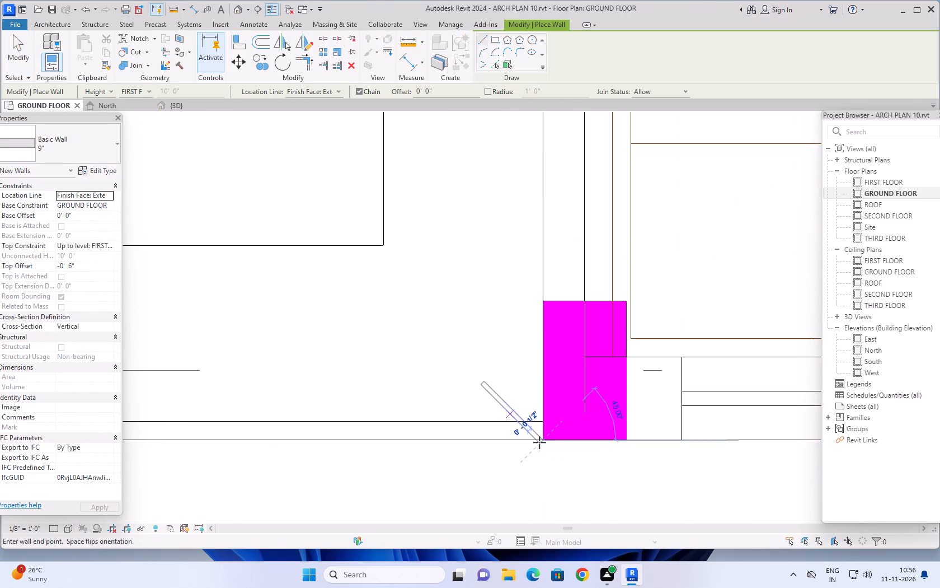
scroll(332, 439, down, 8)
middle_drag(331, 441, 570, 422)
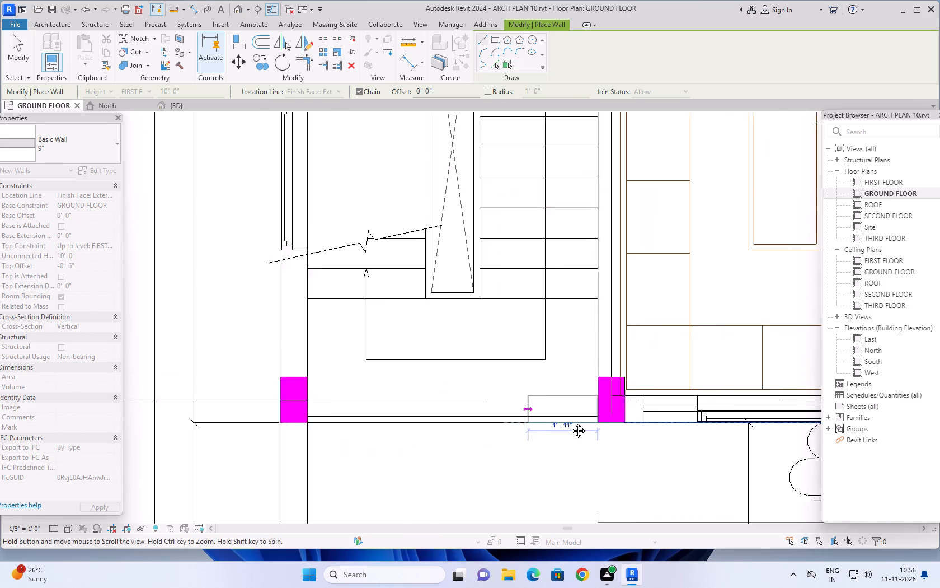
middle_drag(570, 422, 586, 422)
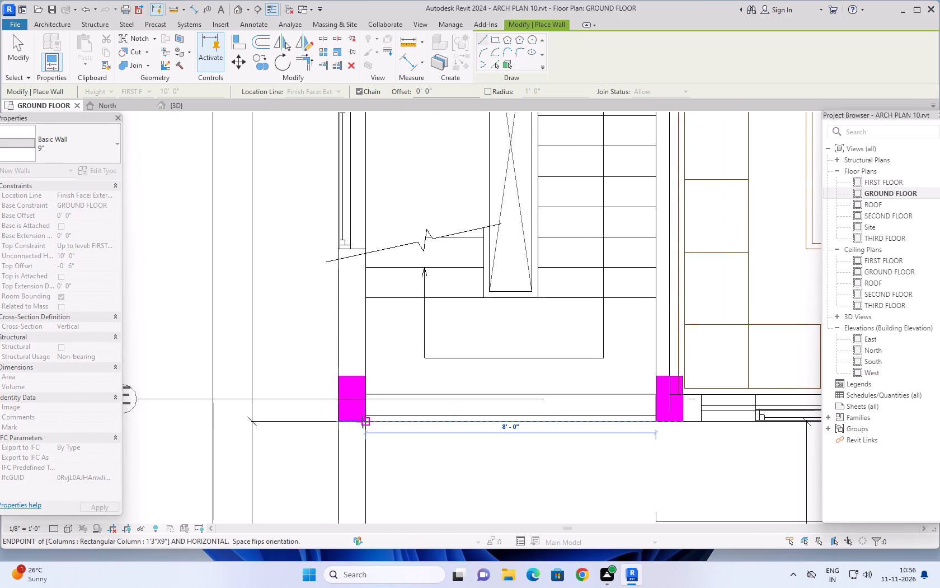
click(363, 422)
key(Escape)
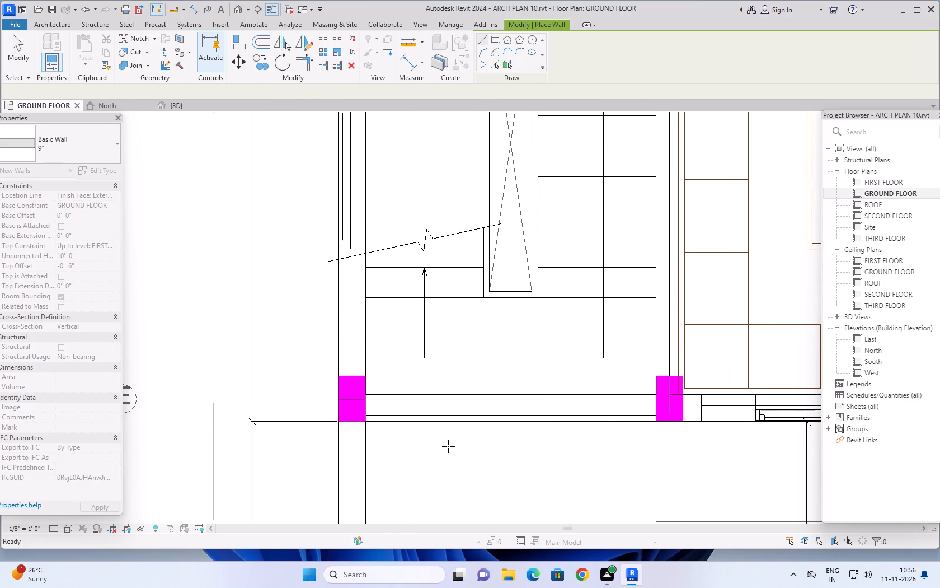
scroll(448, 446, down, 6)
middle_drag(475, 459, 409, 483)
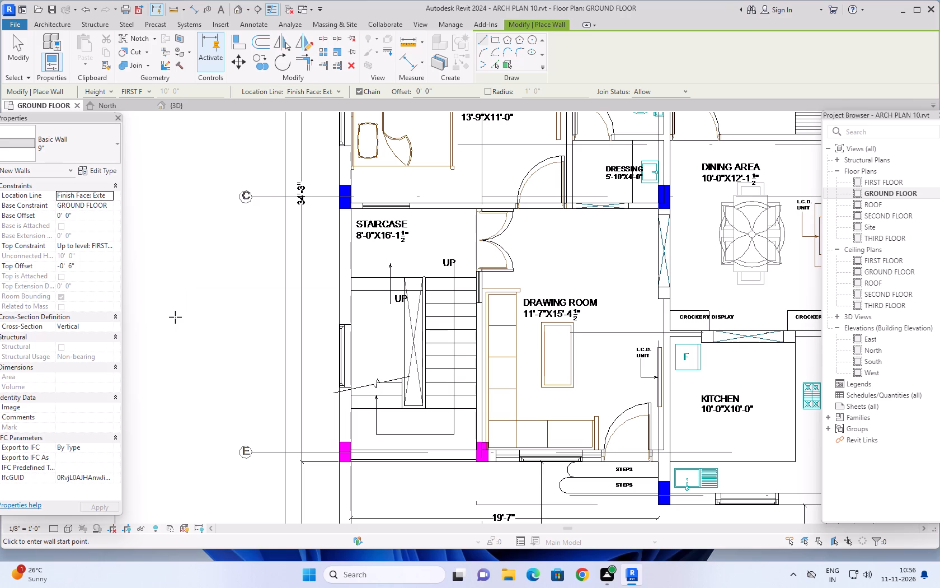
scroll(195, 308, down, 3)
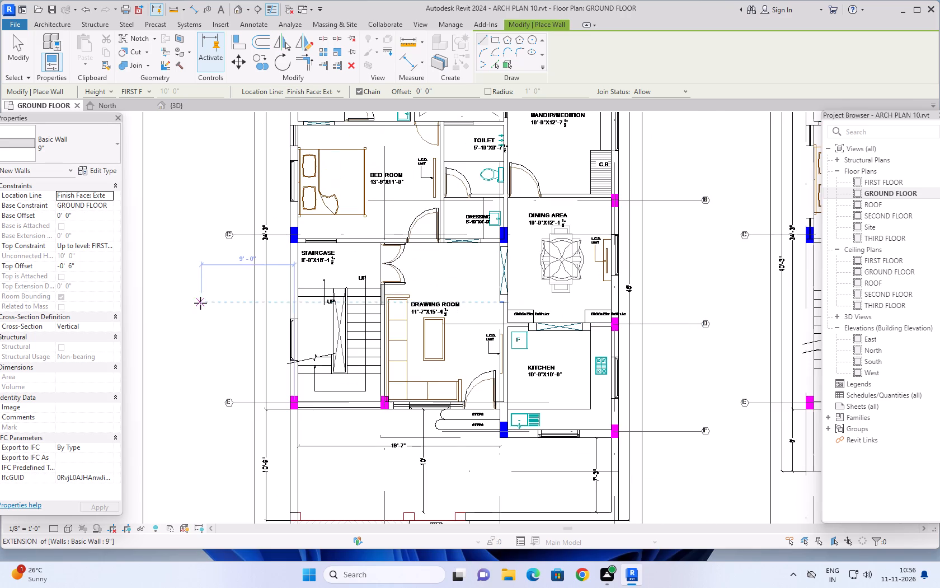
scroll(201, 301, down, 2)
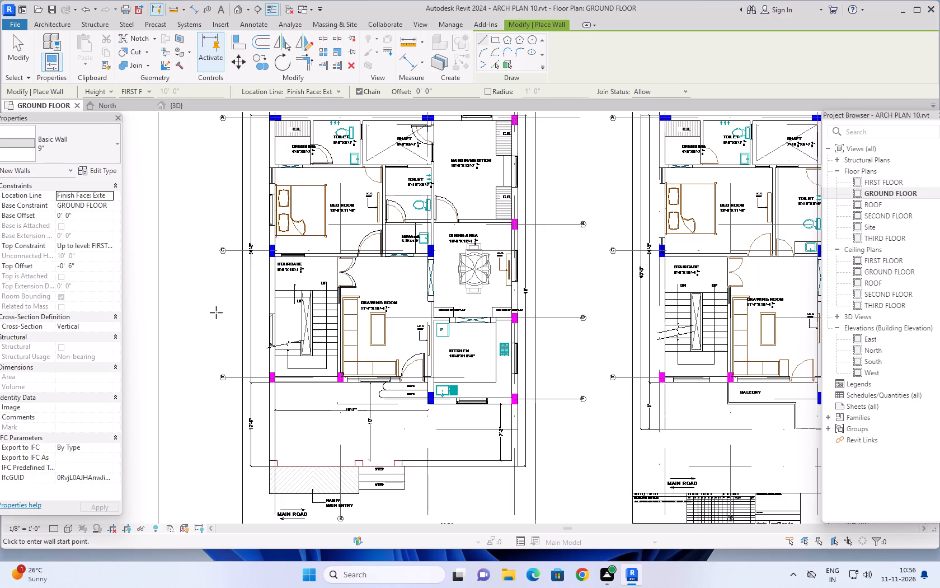
key(Escape)
key(Escape)
key(Escape)
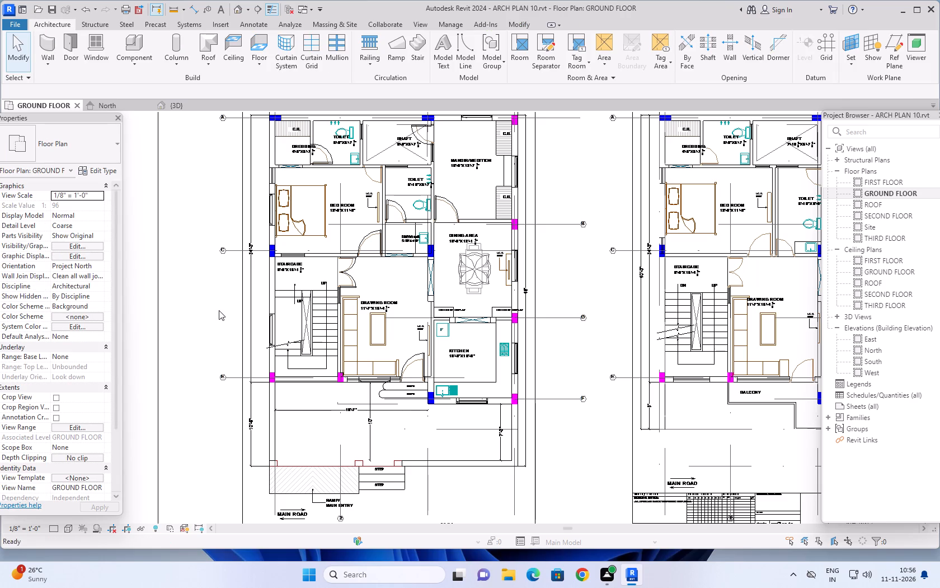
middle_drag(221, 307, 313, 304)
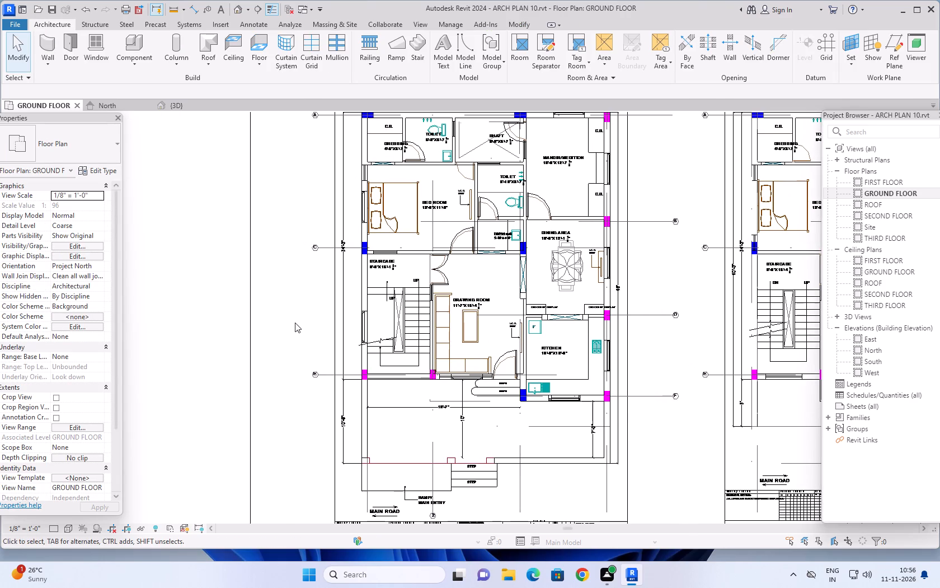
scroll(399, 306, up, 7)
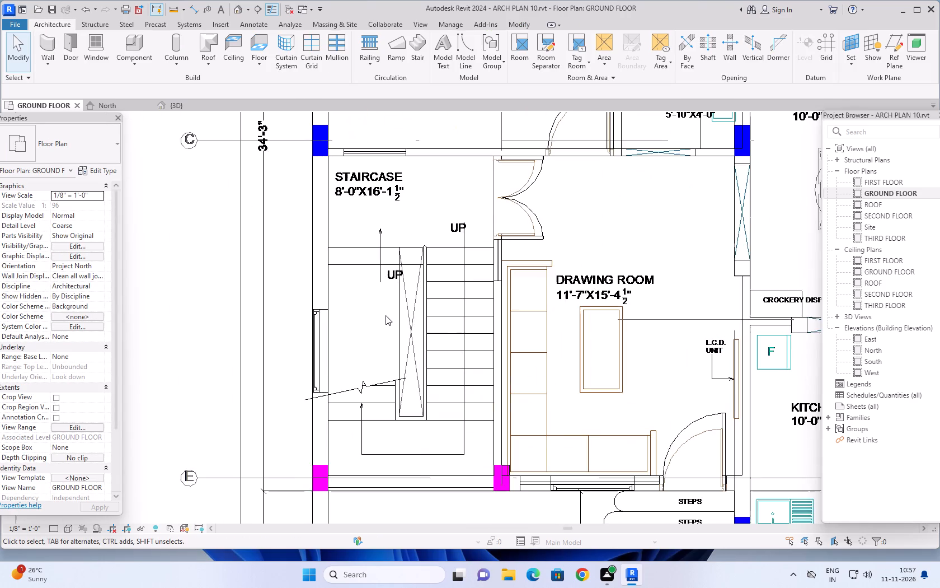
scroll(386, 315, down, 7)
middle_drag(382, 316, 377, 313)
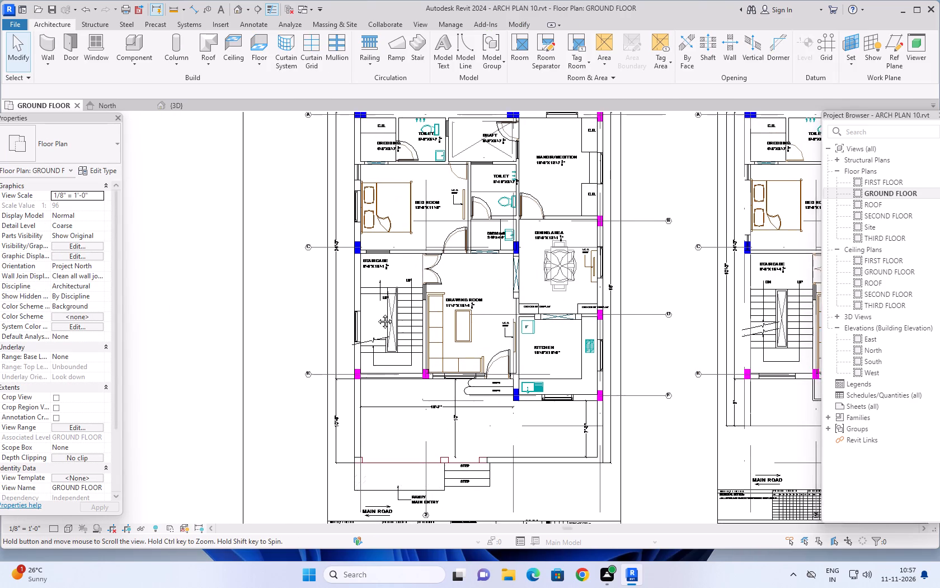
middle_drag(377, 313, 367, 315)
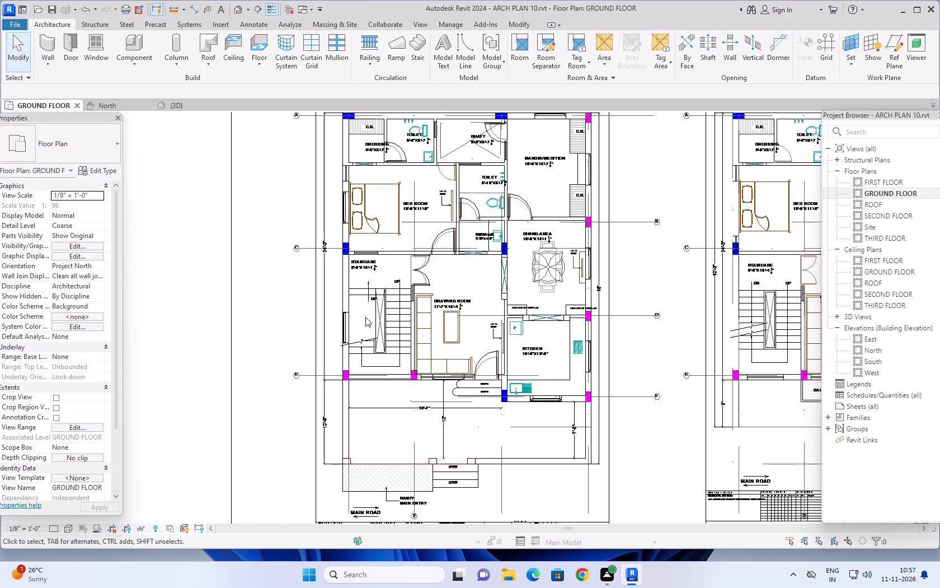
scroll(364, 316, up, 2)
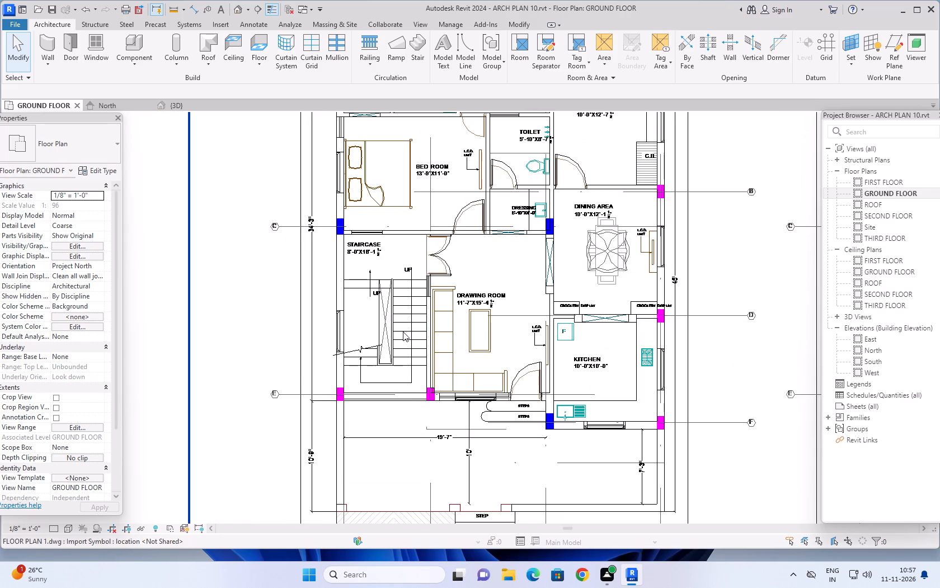
Start a sketched stair run and draw its outer boundary: about 11'-0" along the drawing room side, then 8'-0" across the grid E side.
scroll(405, 390, up, 5)
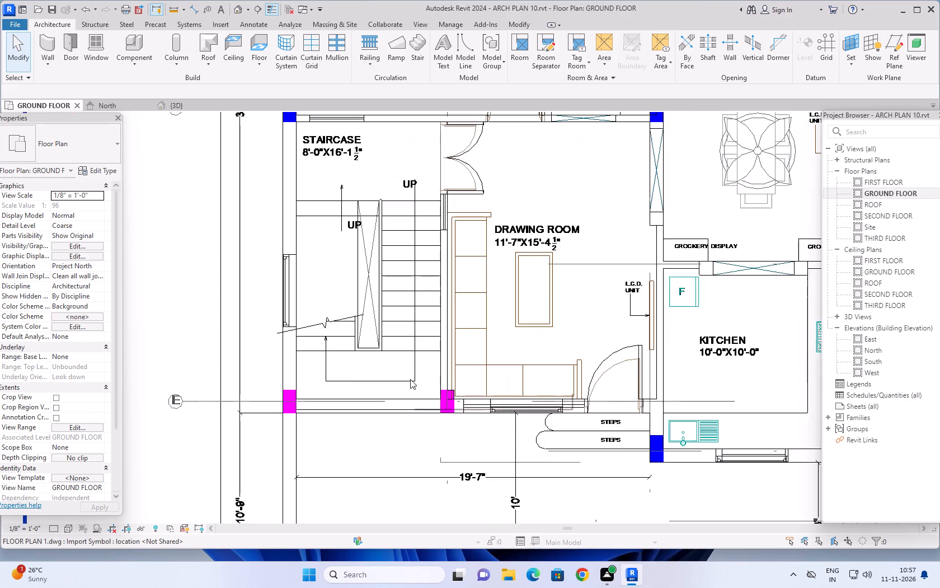
scroll(410, 379, down, 4)
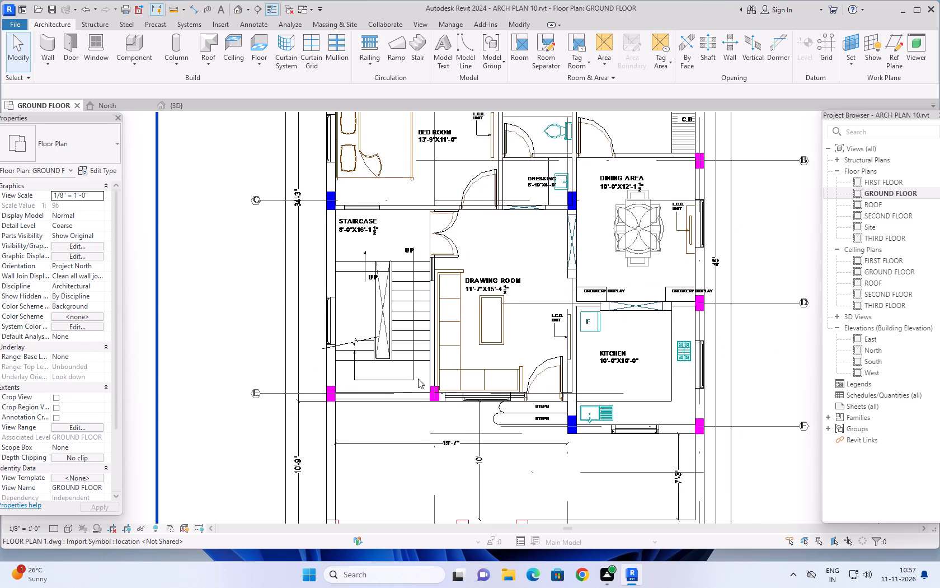
middle_drag(418, 378, 412, 375)
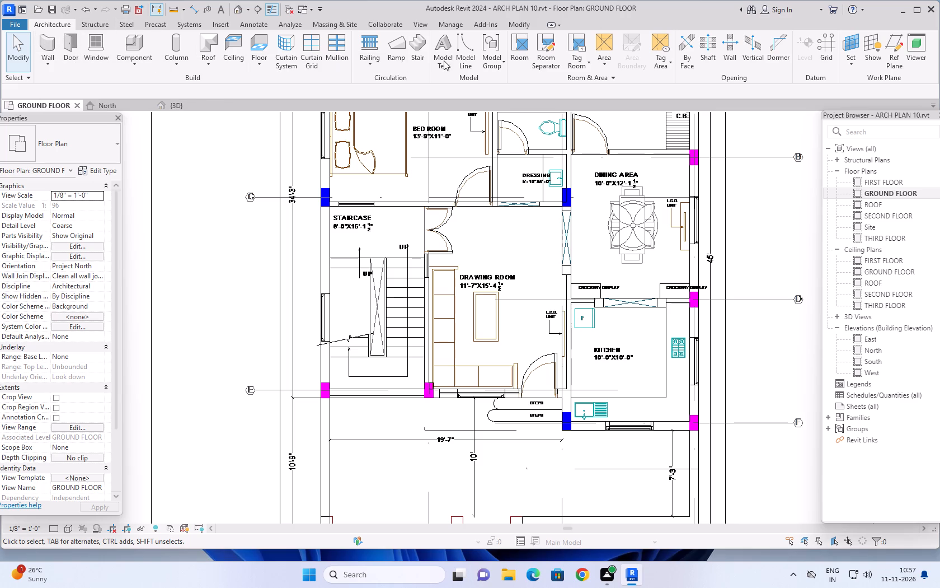
click(415, 45)
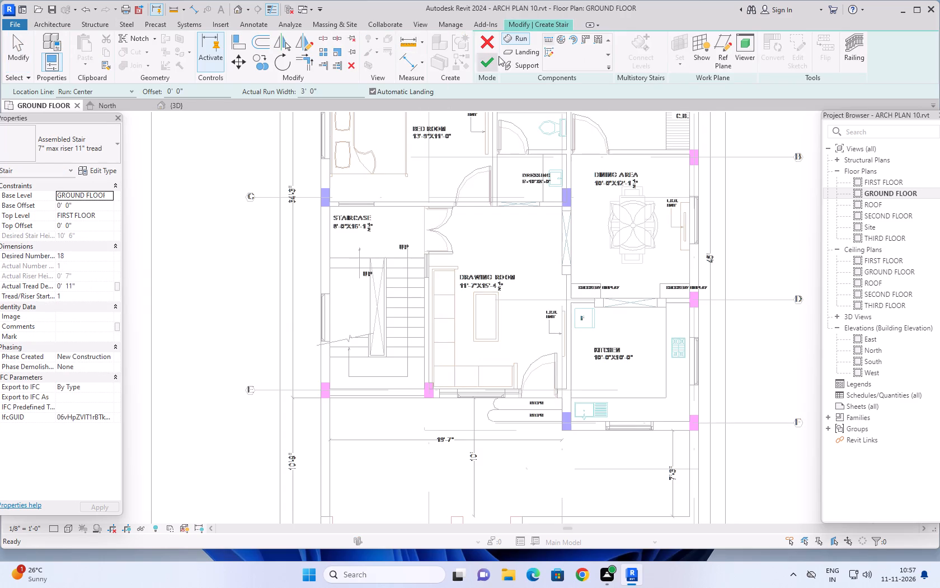
click(548, 49)
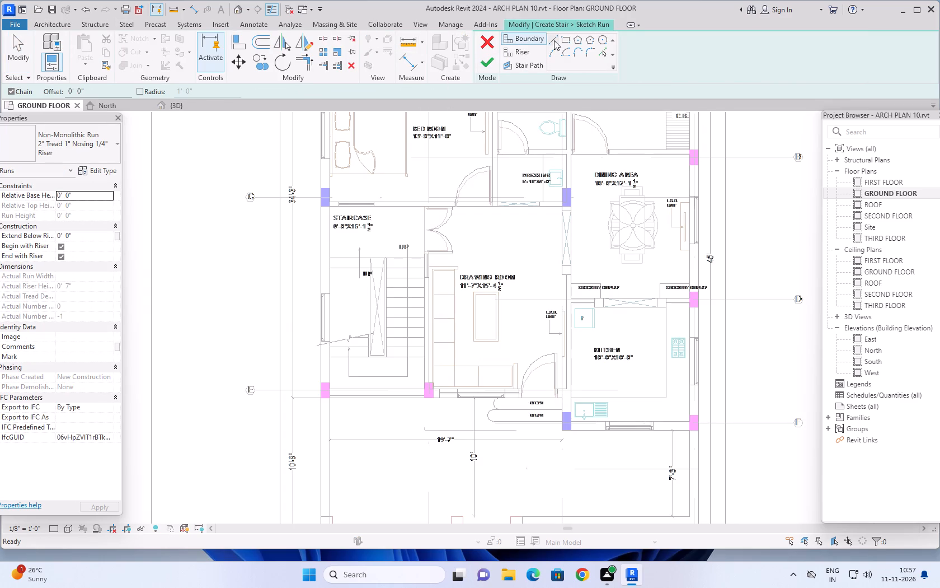
click(553, 38)
scroll(416, 277, up, 3)
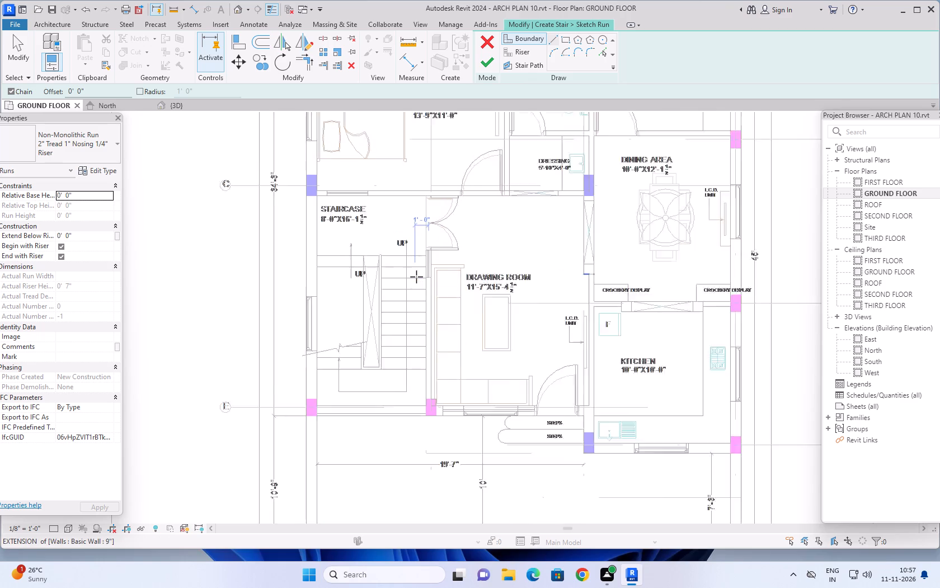
scroll(416, 277, up, 7)
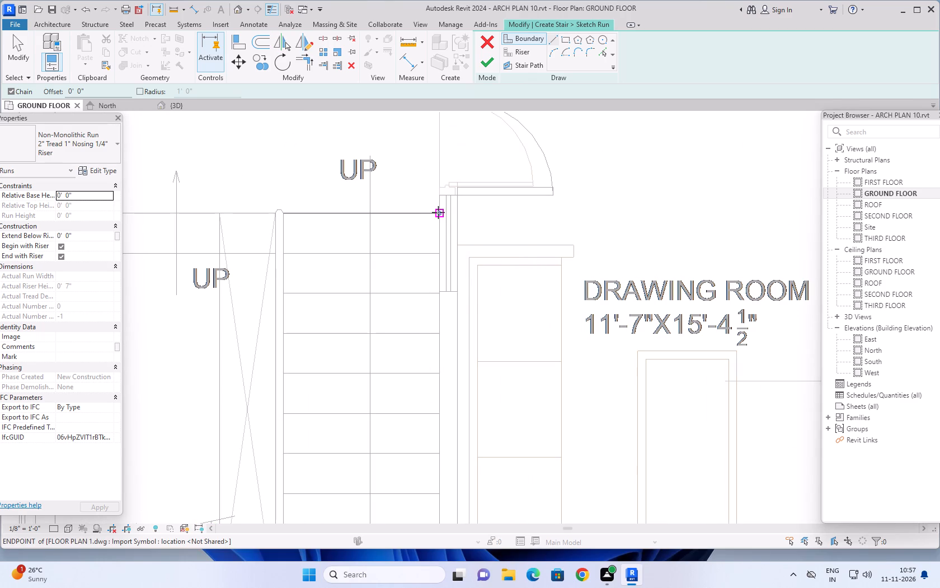
click(439, 212)
scroll(441, 339, down, 4)
middle_drag(437, 346, 435, 339)
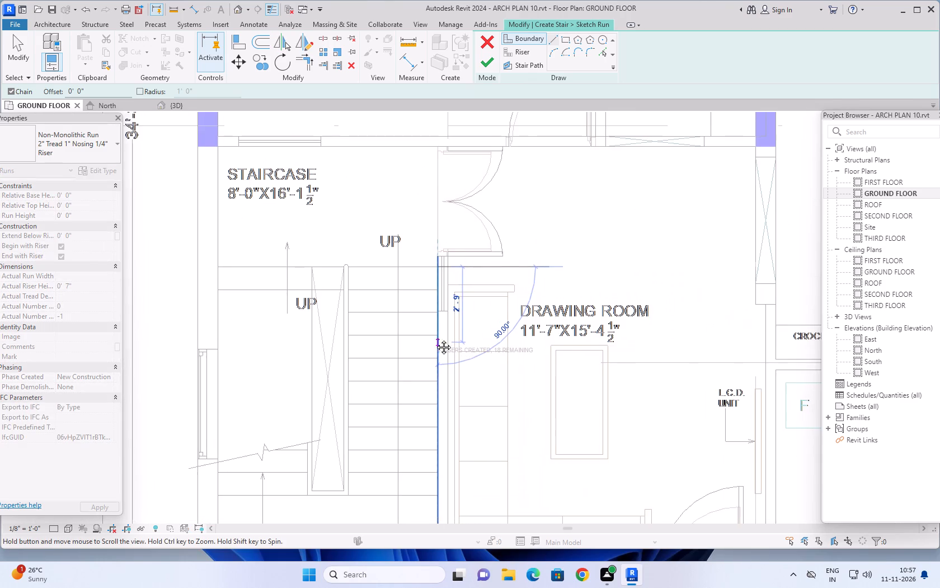
middle_drag(435, 339, 435, 125)
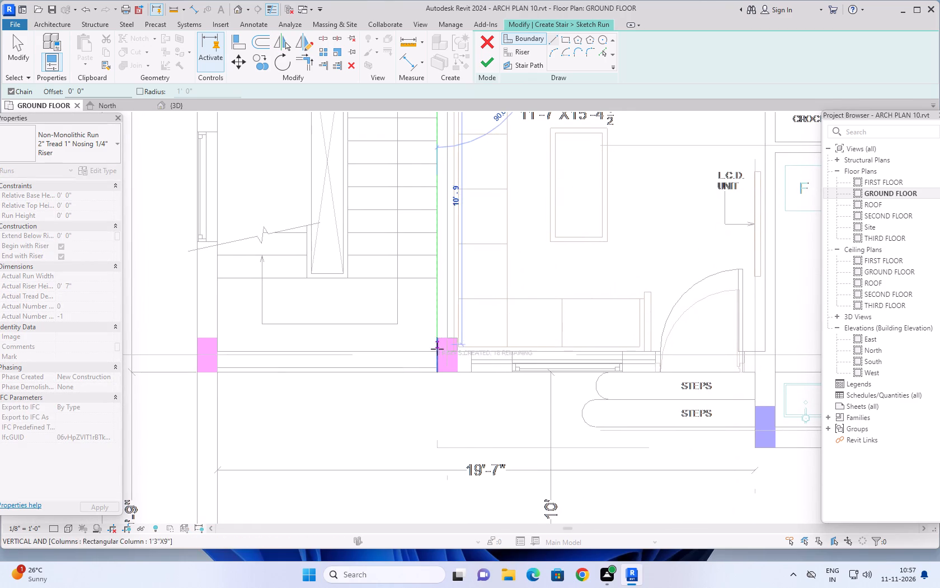
click(435, 351)
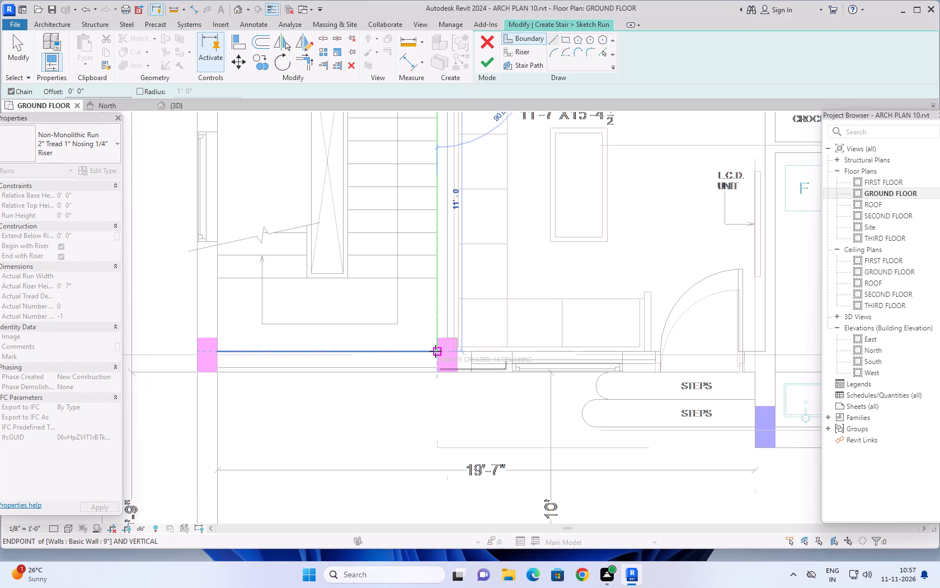
click(216, 351)
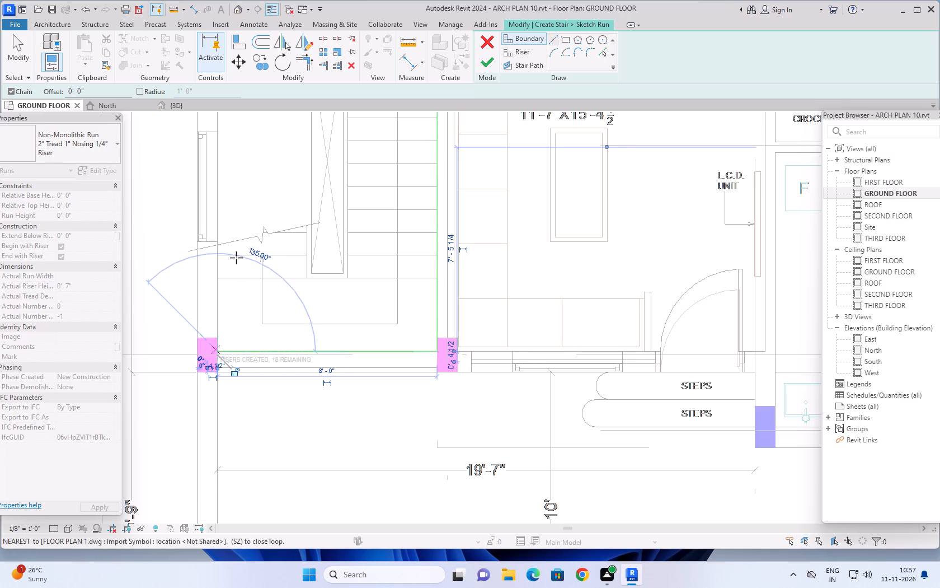
Continue the outer boundary 11'-0" along the staircase's outer wall, level with the start of the first boundary line, and end the chain.
scroll(233, 204, down, 4)
middle_drag(231, 184, 231, 268)
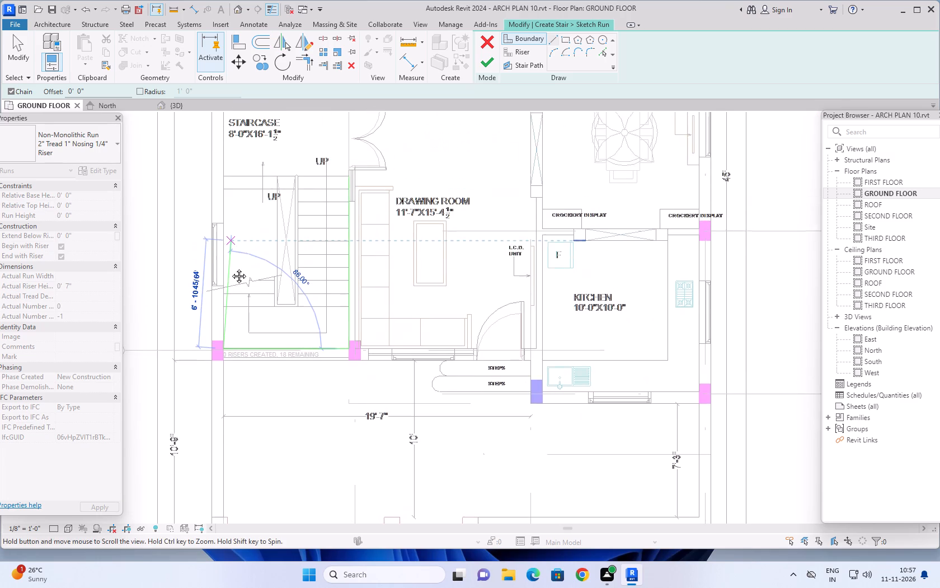
middle_drag(231, 268, 231, 337)
scroll(222, 266, up, 6)
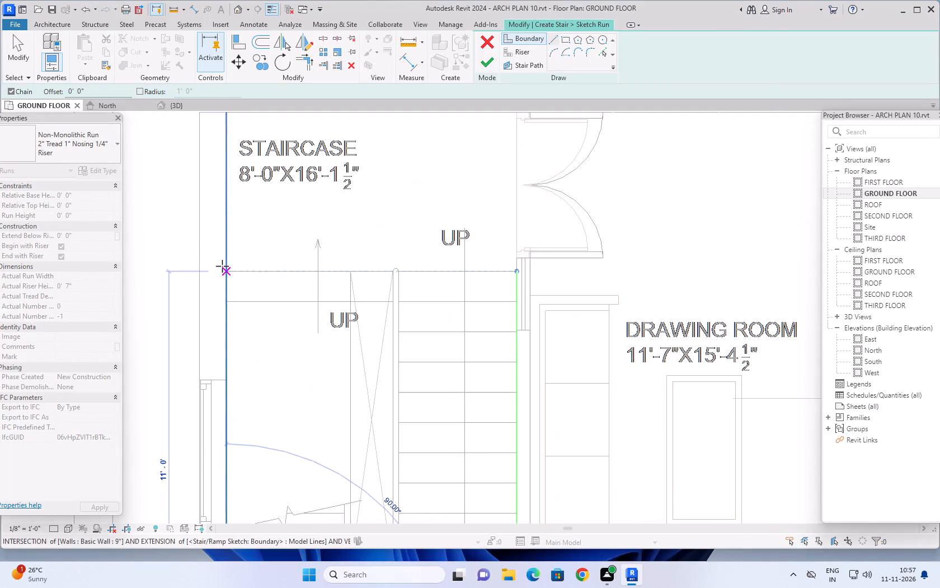
scroll(222, 266, up, 6)
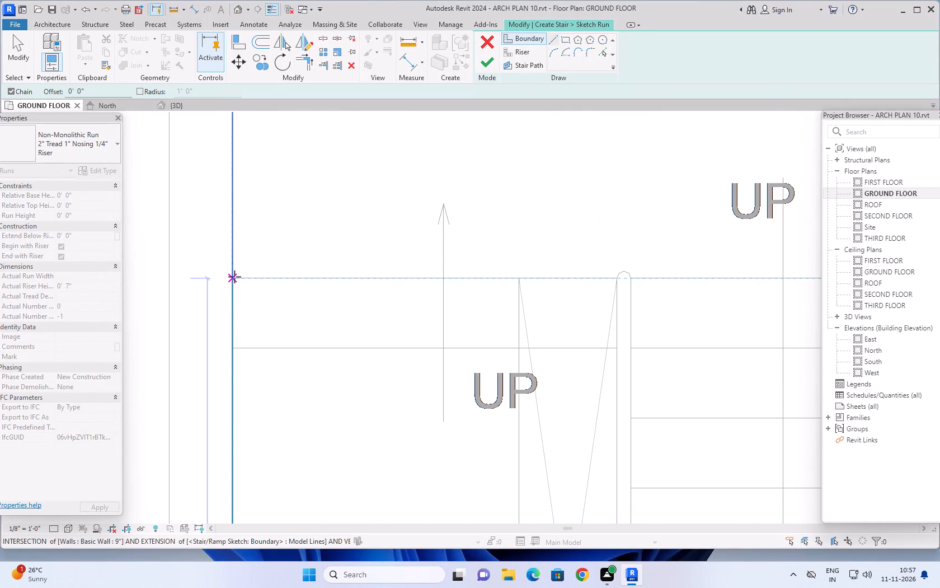
scroll(230, 279, up, 6)
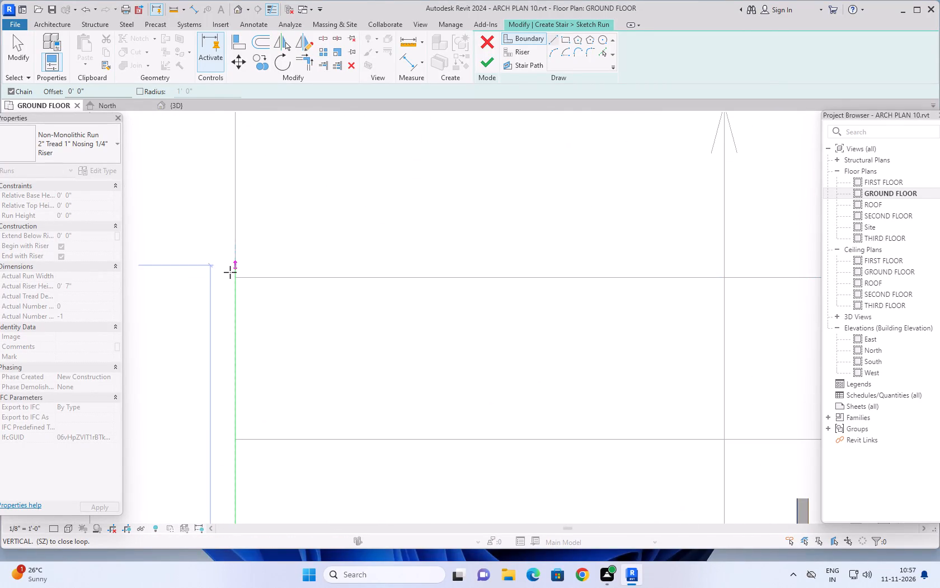
click(236, 276)
scroll(356, 255, down, 4)
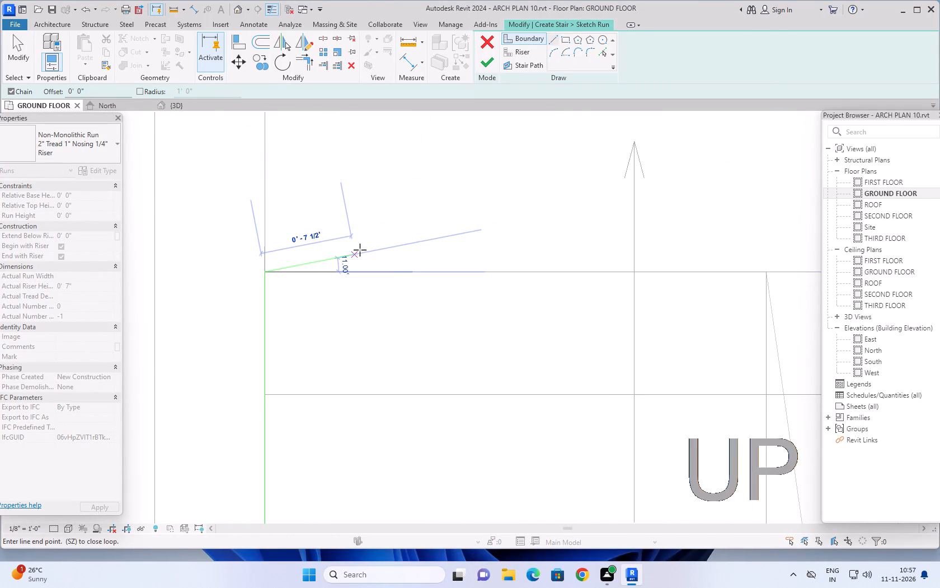
scroll(361, 248, down, 11)
middle_drag(386, 245, 354, 241)
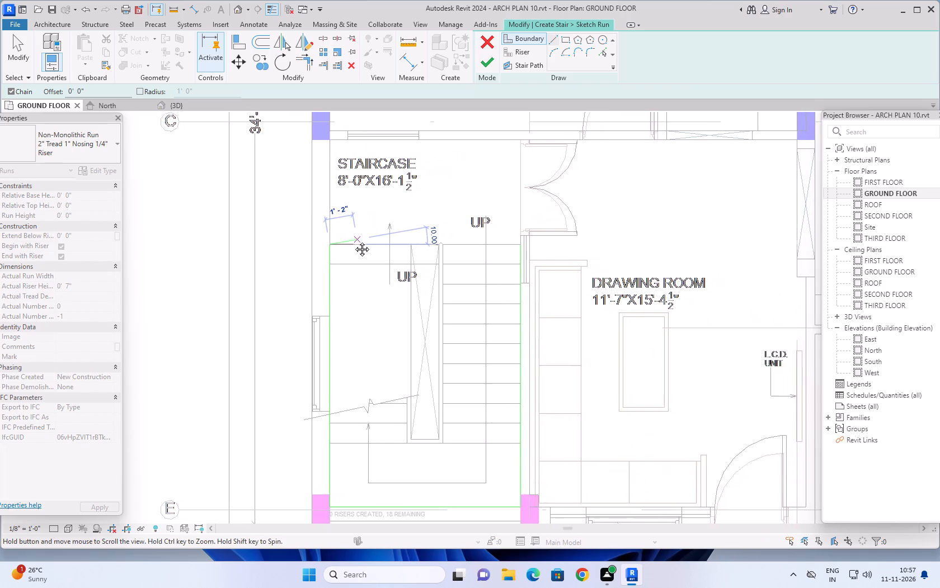
middle_drag(354, 241, 350, 272)
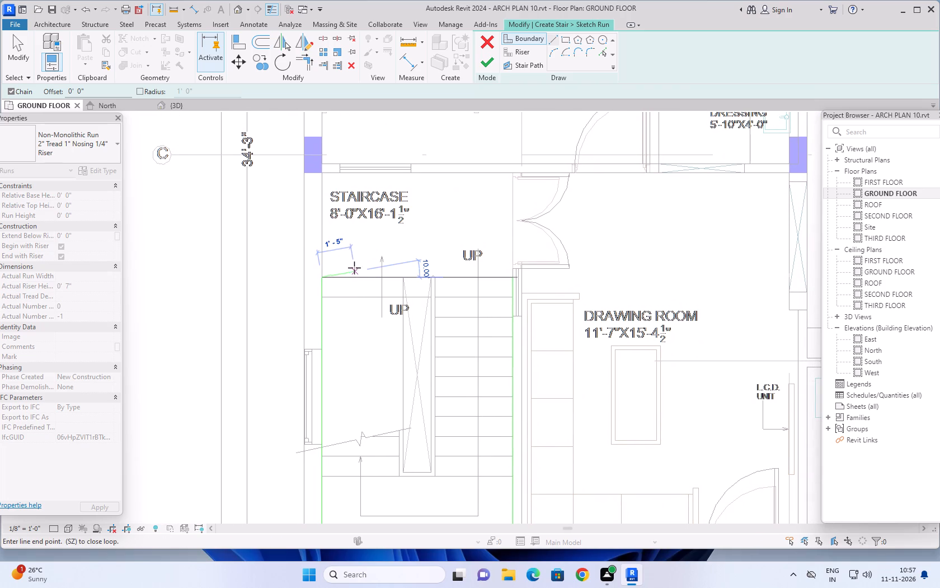
key(Escape)
Draw the inner boundary around the stair well: 8'-4" along the drawing room flight, 1'-6" across, and 8'-4" back along the outer-wall flight.
scroll(355, 257, down, 3)
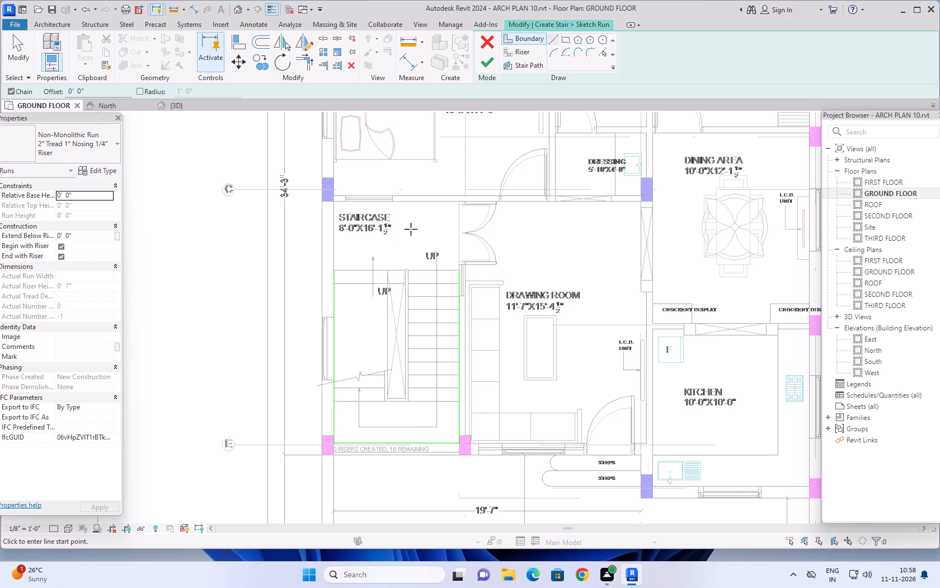
scroll(405, 284, up, 8)
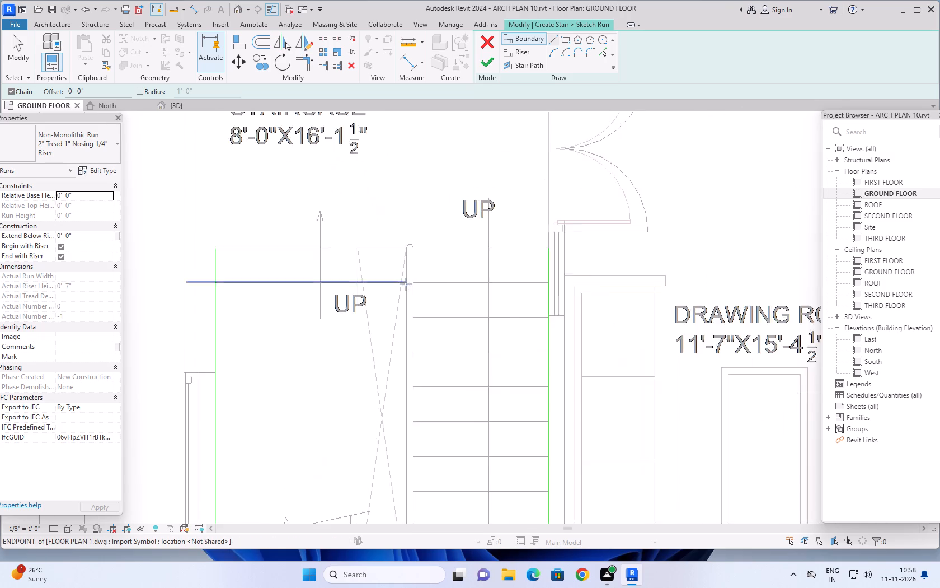
scroll(405, 281, up, 3)
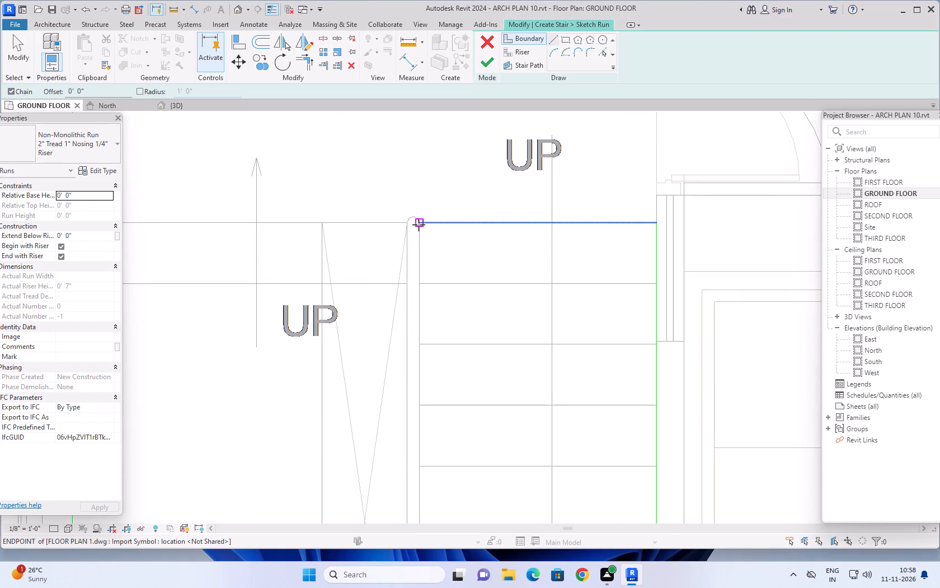
click(419, 224)
scroll(416, 390, down, 6)
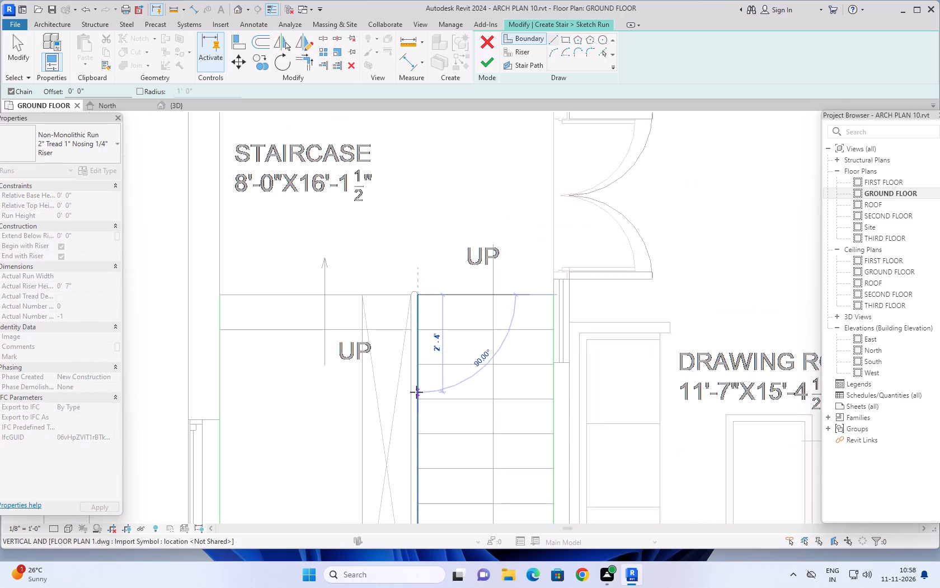
scroll(416, 392, down, 2)
middle_drag(413, 391, 424, 223)
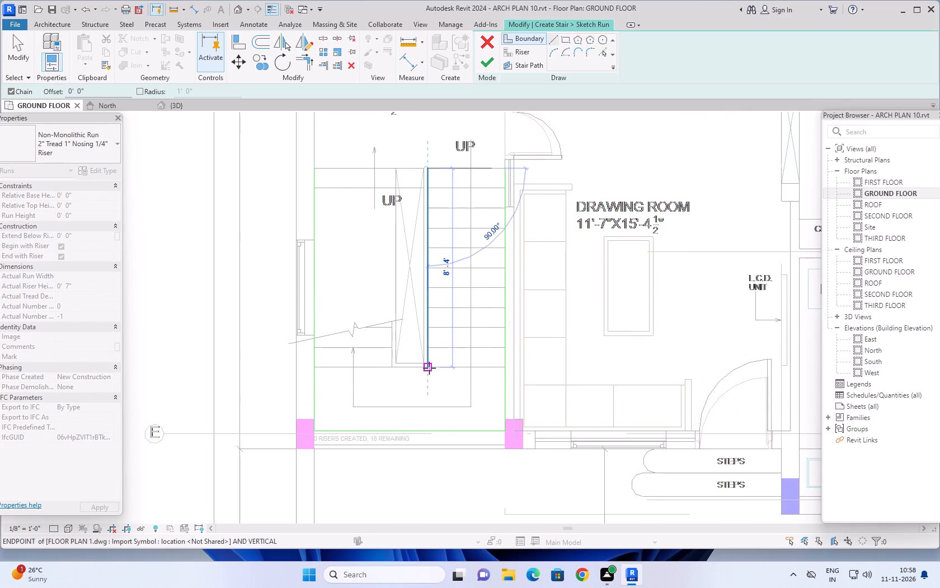
click(429, 368)
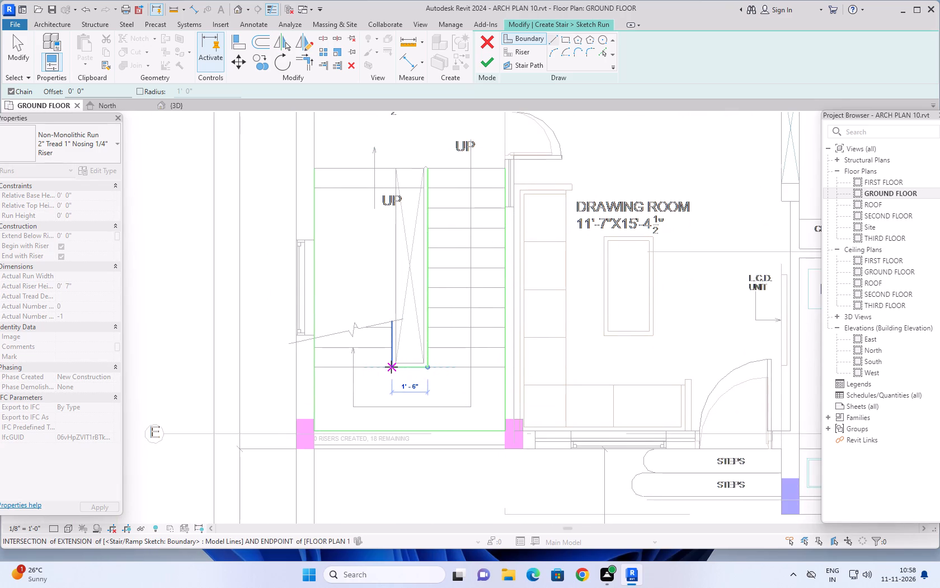
click(391, 367)
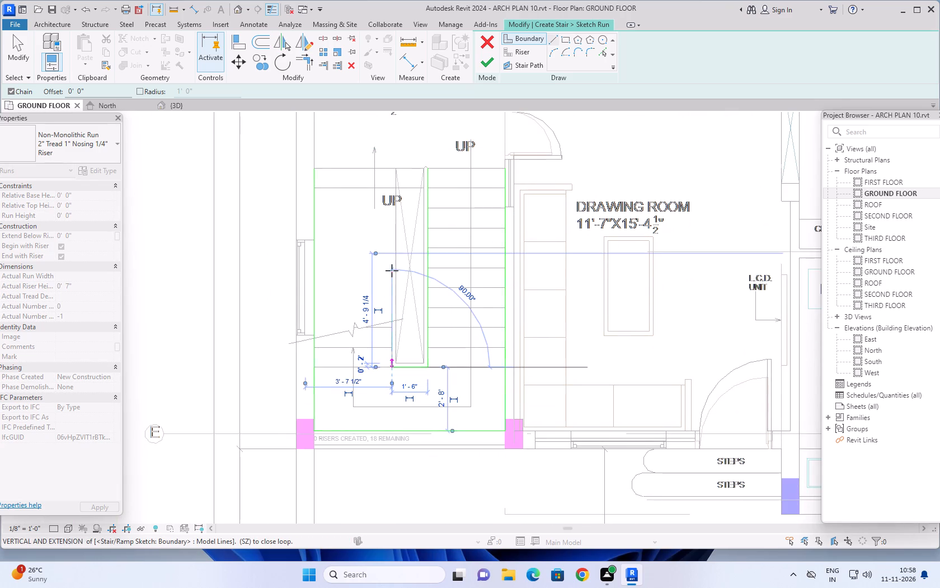
click(389, 167)
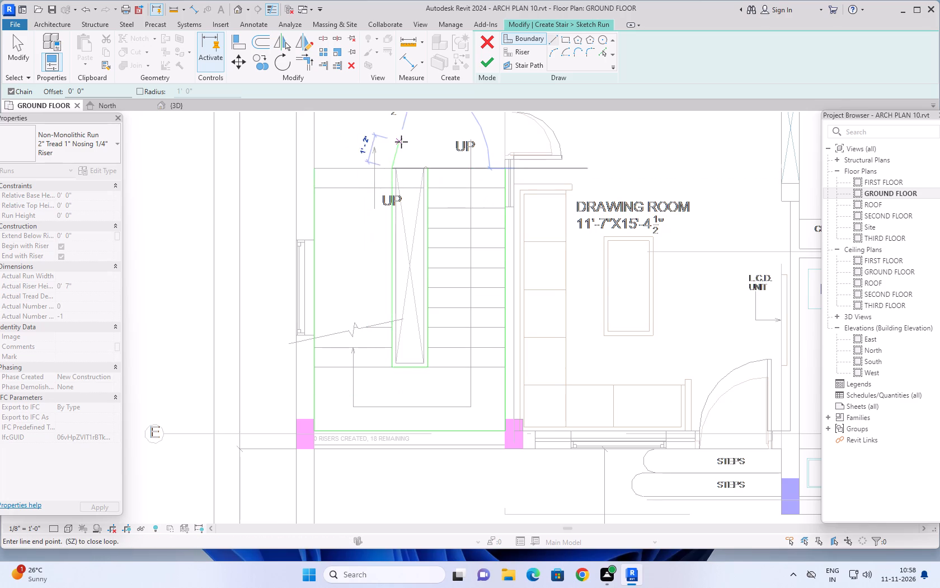
key(Escape)
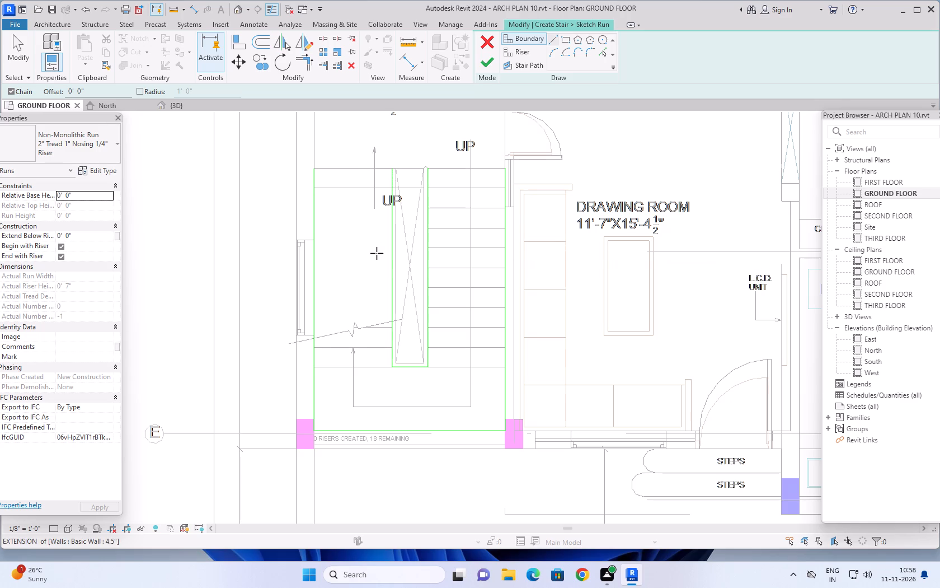
Create ten risers in the drawing room side flight by picking the plan's tread lines, from the flight's start to one before the landing edge.
click(520, 54)
click(600, 50)
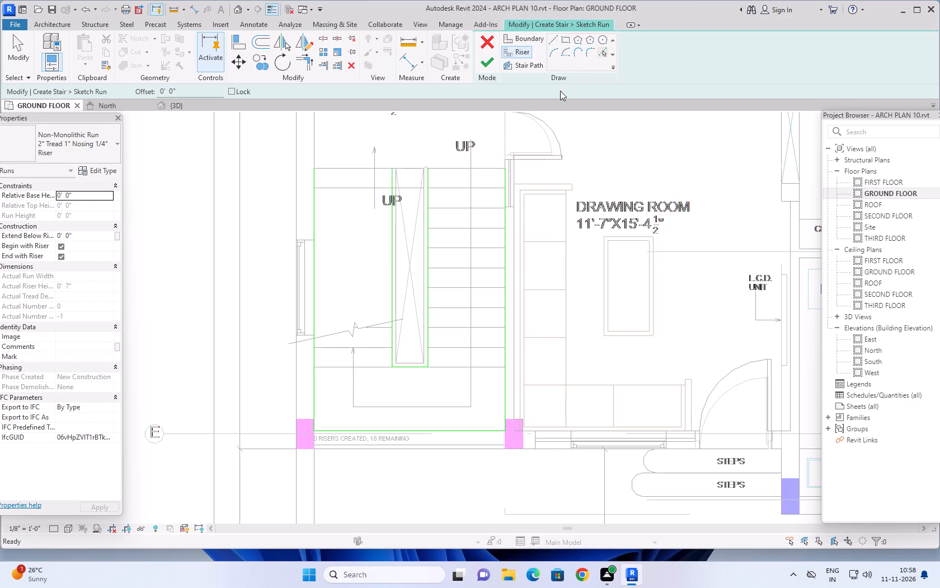
click(454, 166)
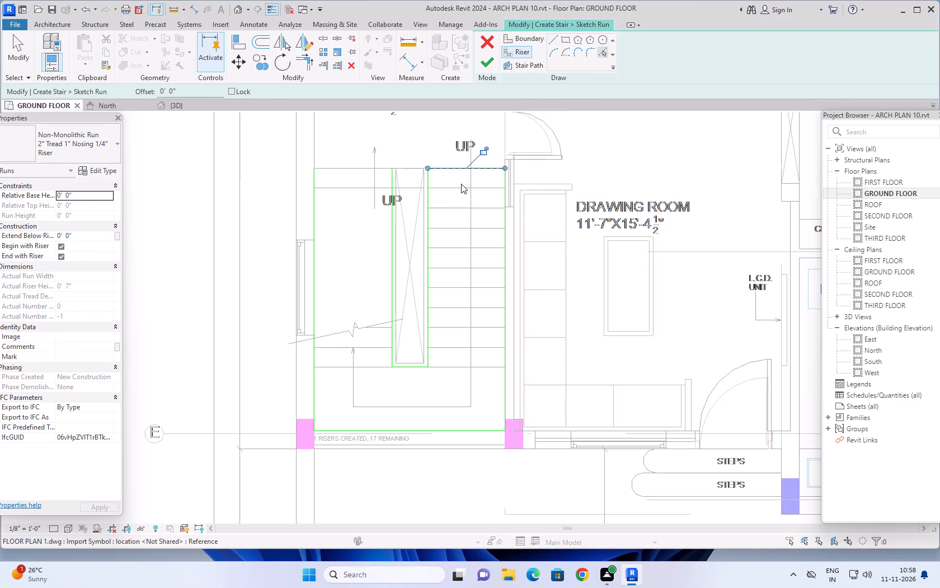
click(461, 187)
click(458, 207)
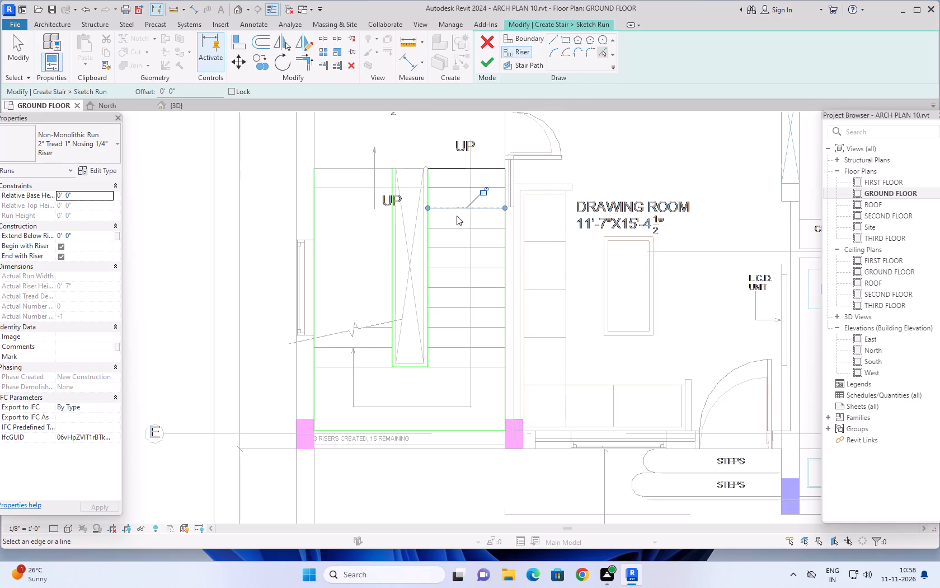
click(455, 228)
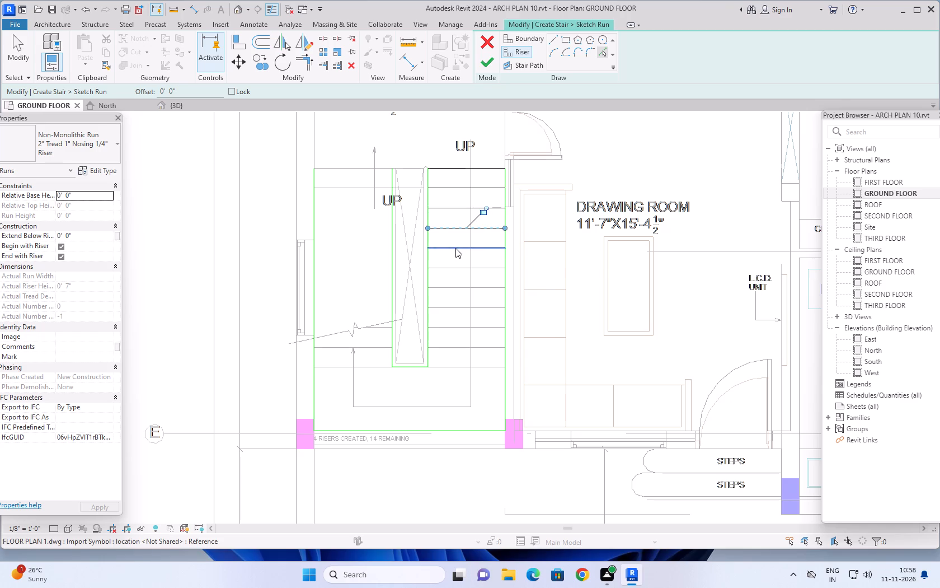
click(455, 248)
click(453, 268)
click(453, 286)
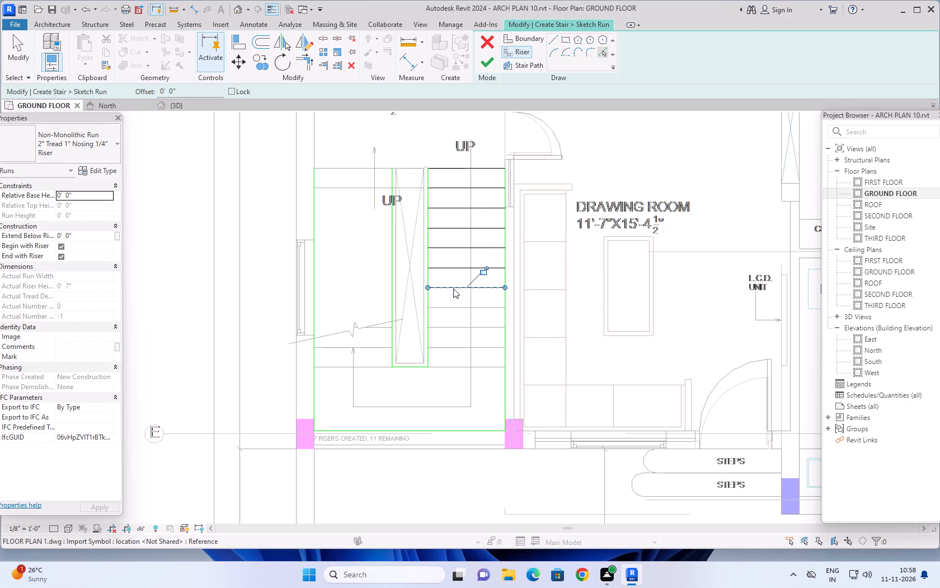
click(453, 308)
click(456, 326)
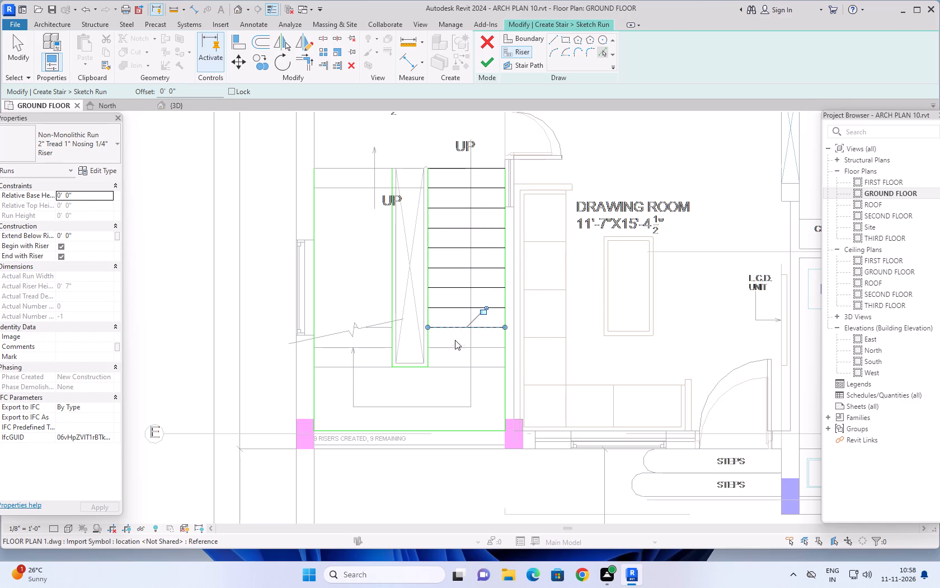
click(454, 347)
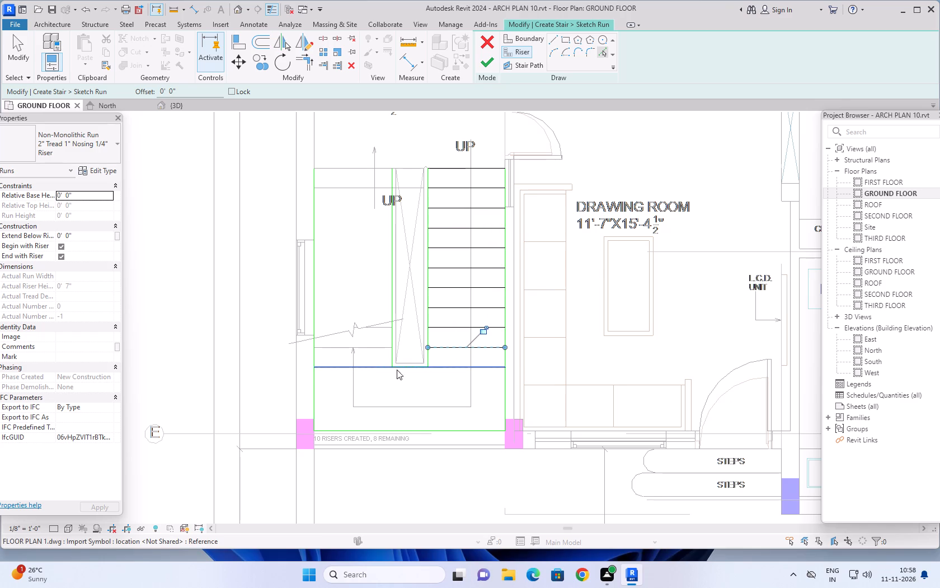
Create ten risers in the outer-wall flight: pick the plan's tread line nearest the landing, and offset the rest successively by 10" to the flight's end.
click(365, 350)
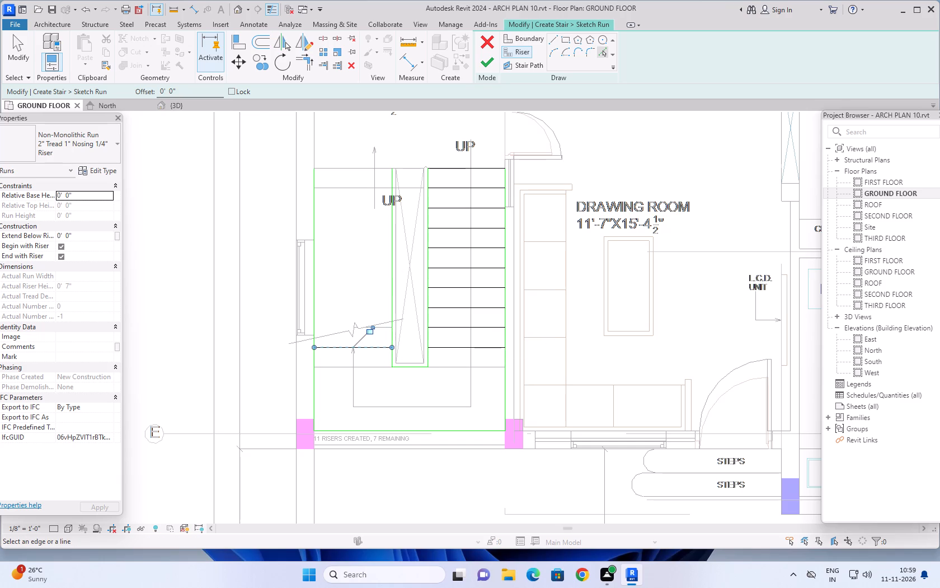
drag(192, 94, 157, 92)
text(10")
key(Return)
click(340, 347)
click(341, 325)
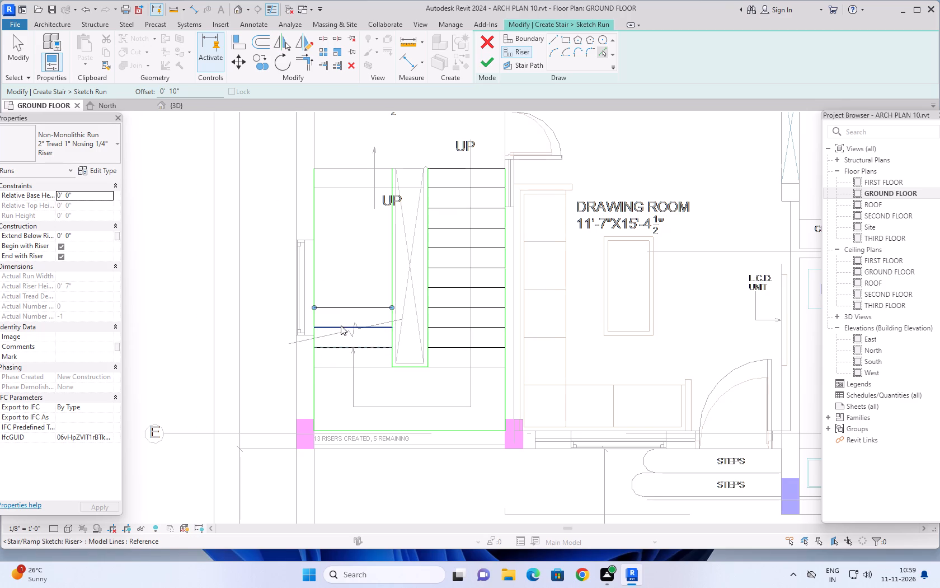
click(339, 306)
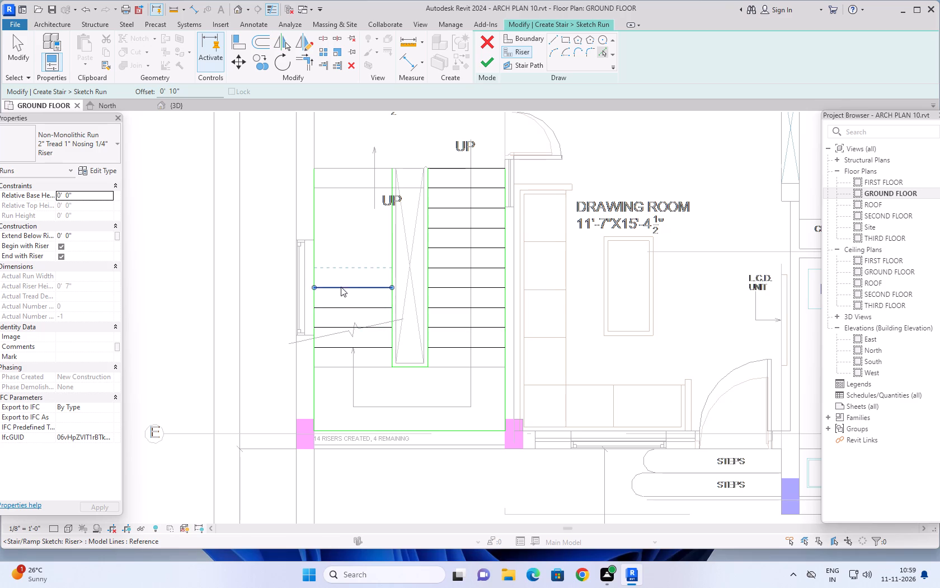
click(341, 287)
click(347, 267)
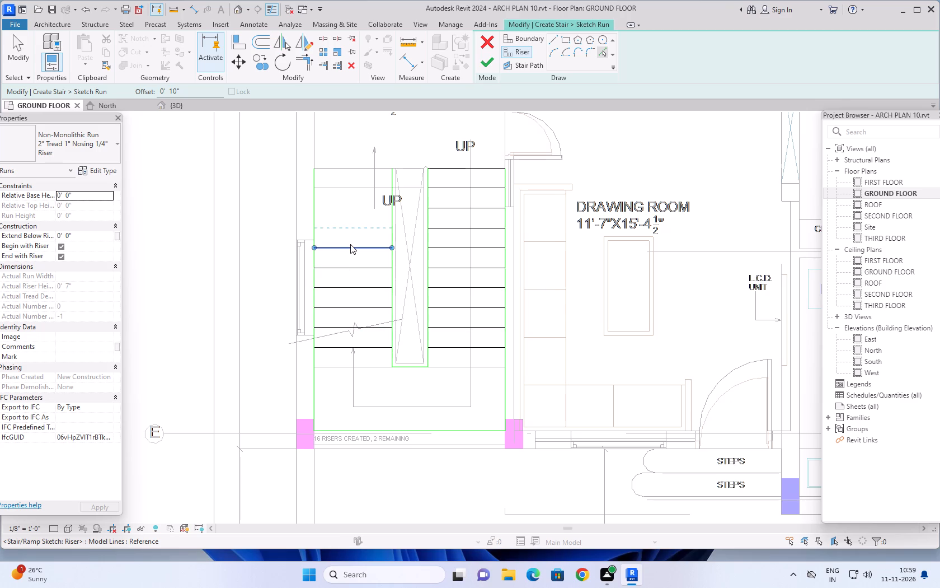
click(351, 248)
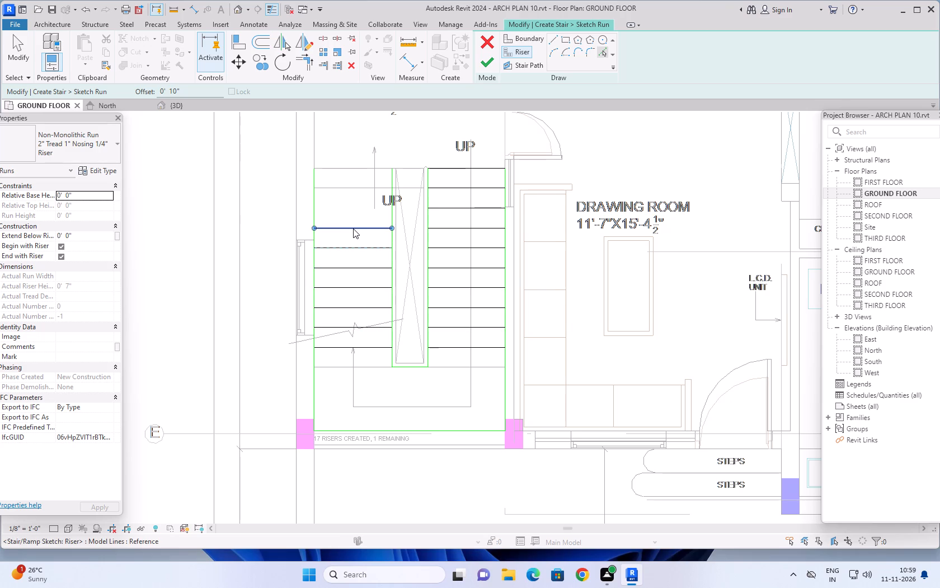
click(354, 227)
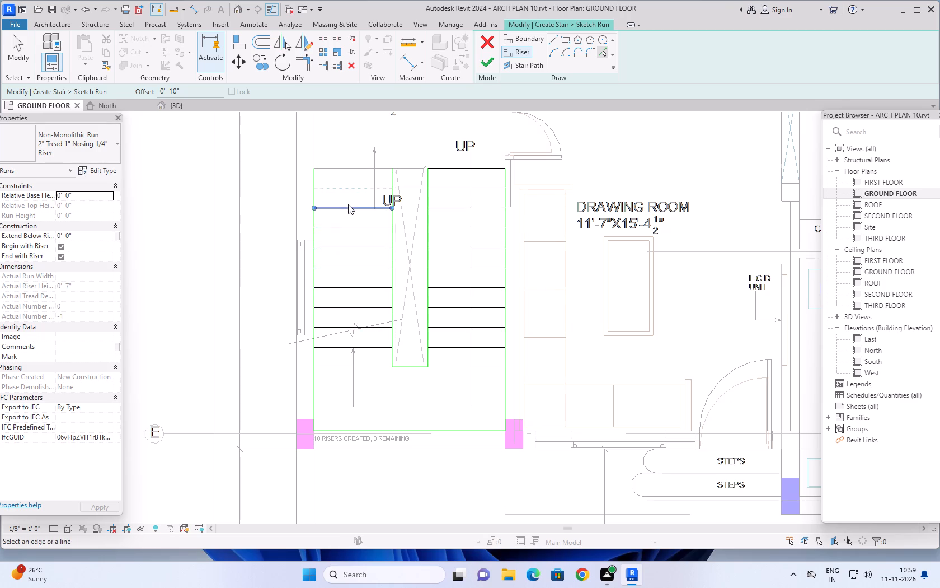
click(348, 206)
click(348, 188)
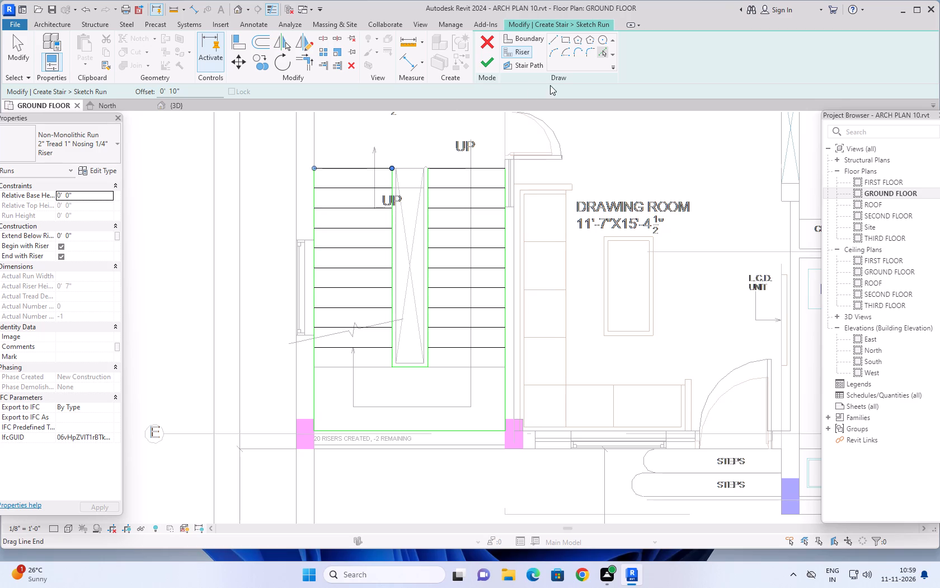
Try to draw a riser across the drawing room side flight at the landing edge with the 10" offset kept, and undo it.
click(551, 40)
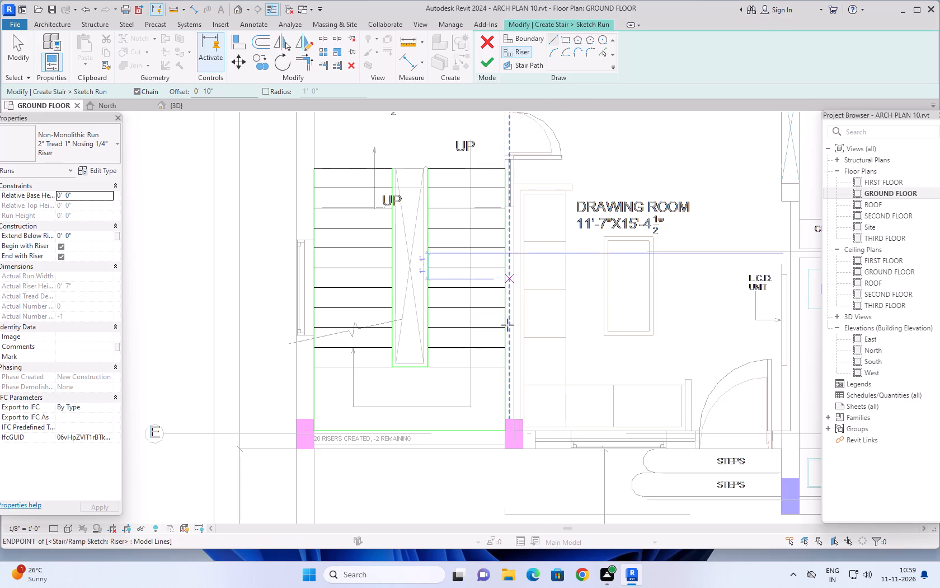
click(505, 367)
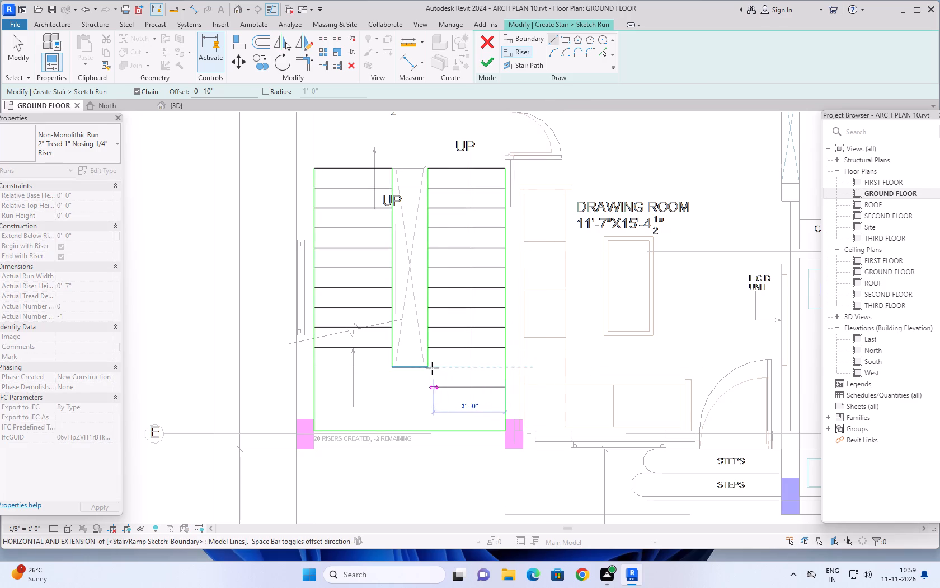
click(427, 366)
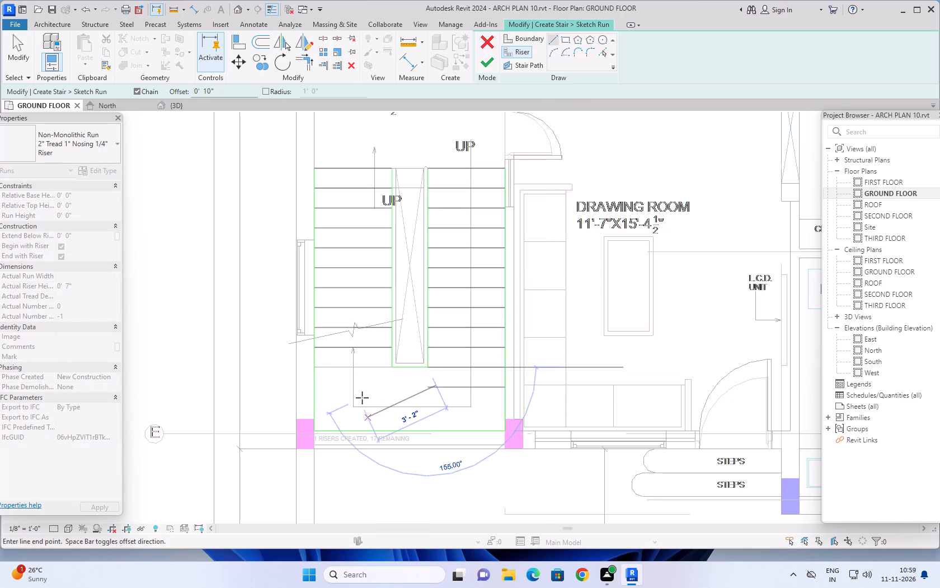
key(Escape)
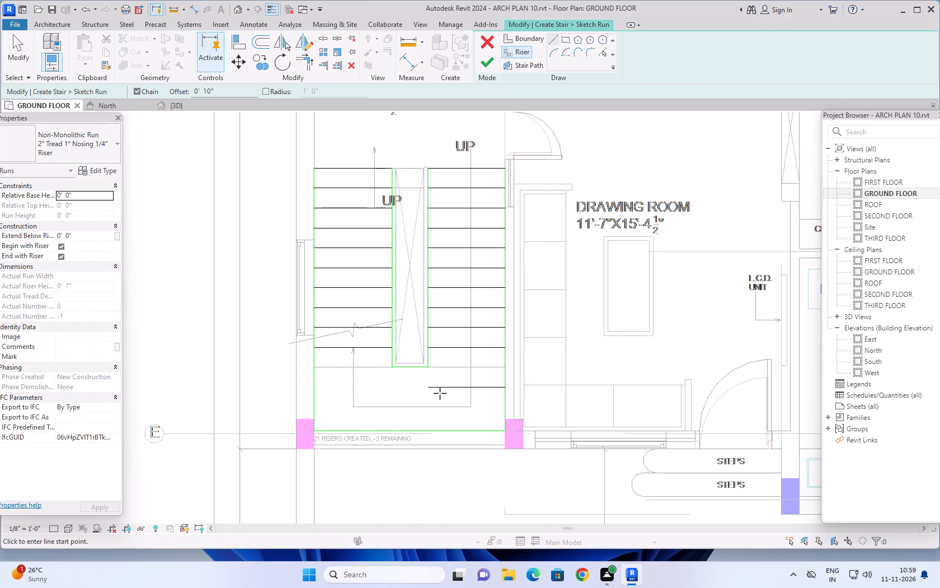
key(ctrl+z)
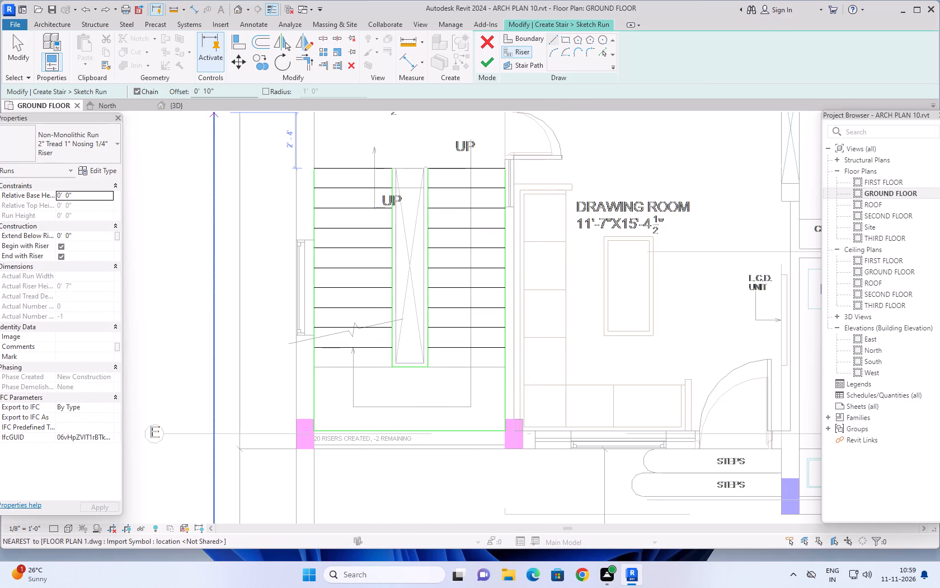
Set the line offset to 0 and draw a riser across the drawing room side flight at the landing edge.
drag(215, 88, 192, 90)
key(0)
key(Return)
click(551, 37)
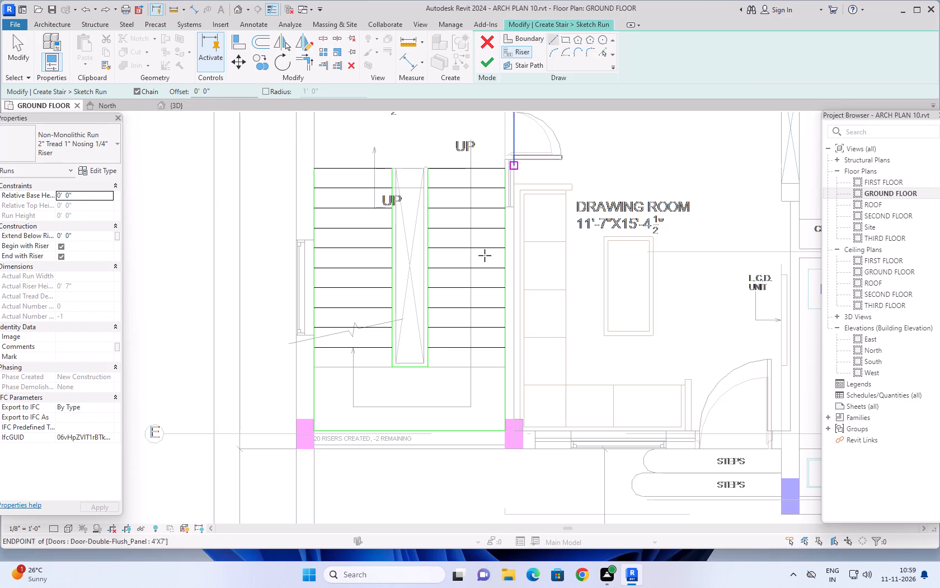
click(505, 367)
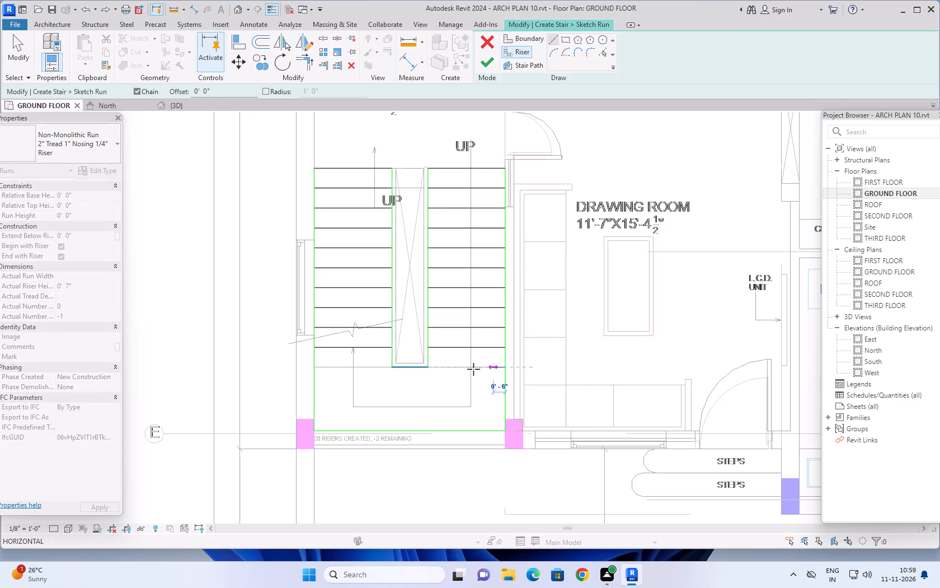
click(429, 366)
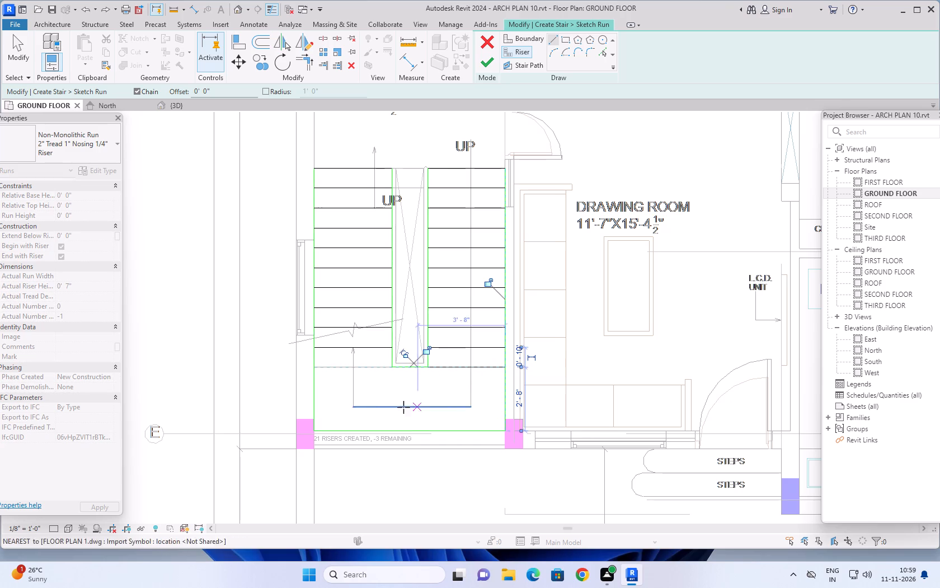
Draw a 3'-3" riser across the outer-wall flight at the landing edge, from the stair well corner to the outer boundary, and end the command.
scroll(366, 396, up, 5)
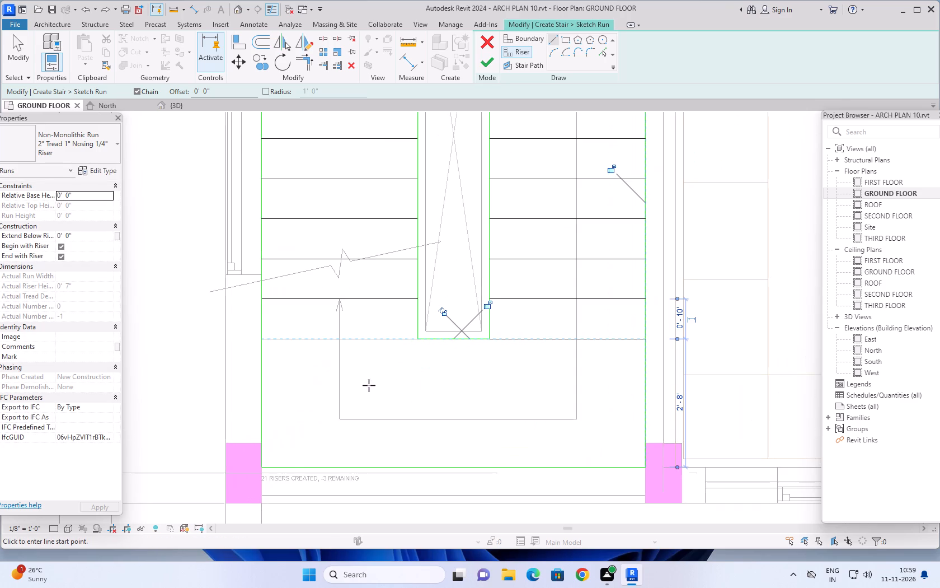
scroll(380, 376, down, 3)
scroll(380, 376, up, 5)
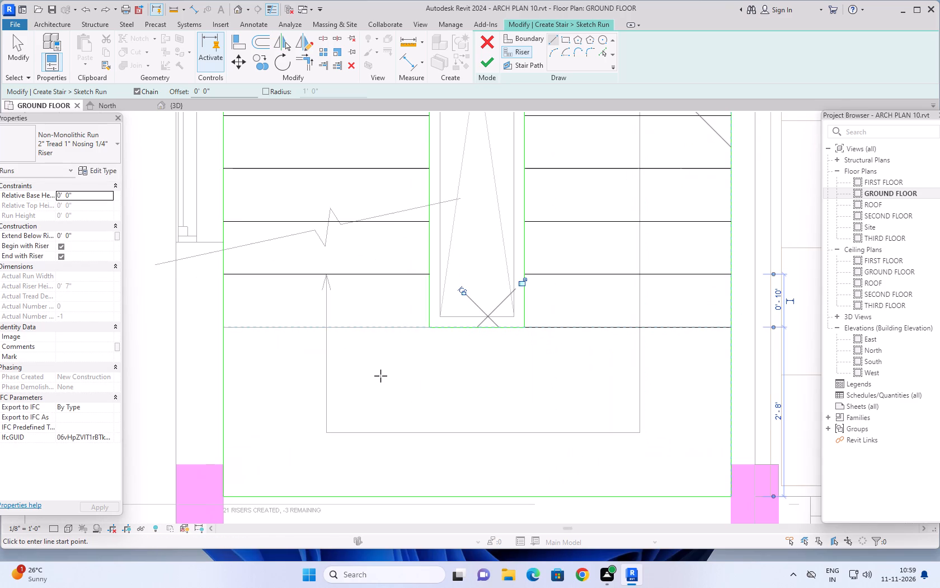
click(430, 328)
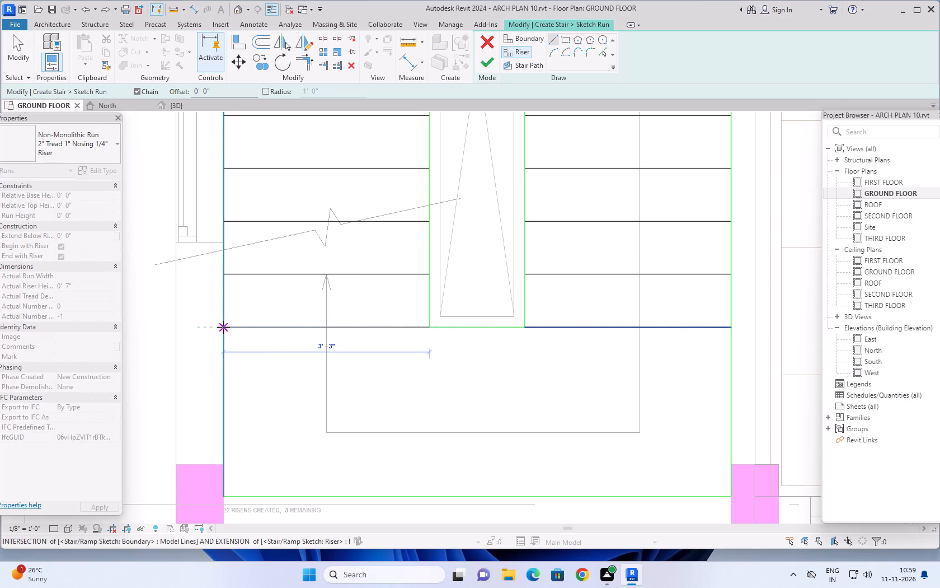
click(223, 327)
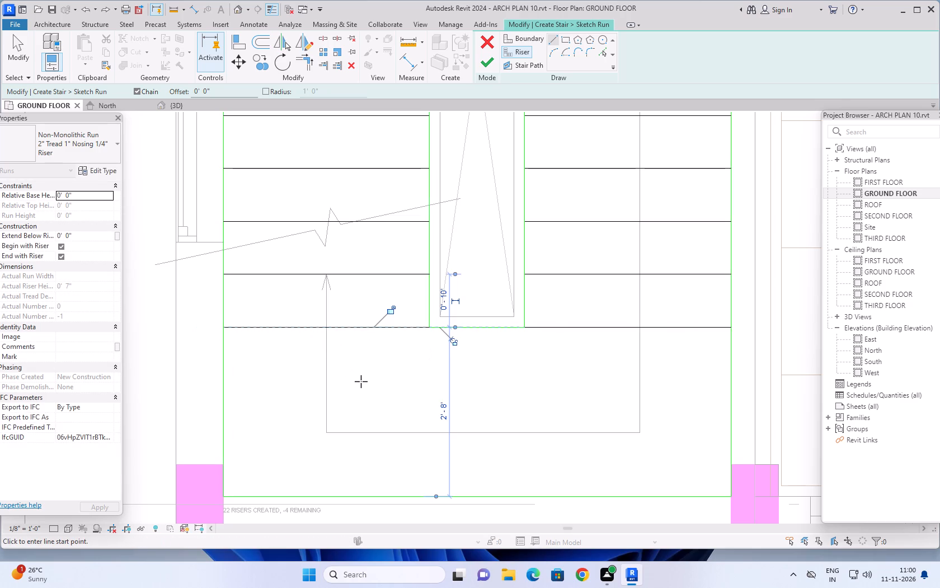
scroll(365, 385, down, 7)
key(Escape)
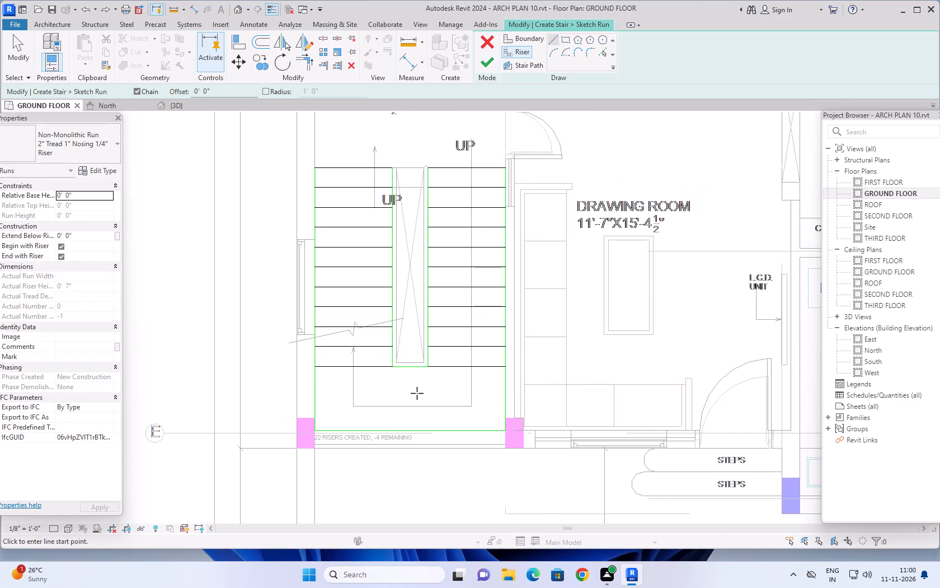
key(Escape)
scroll(420, 391, down, 2)
key(Escape)
key(Escape)
middle_drag(415, 385, 438, 377)
key(Escape)
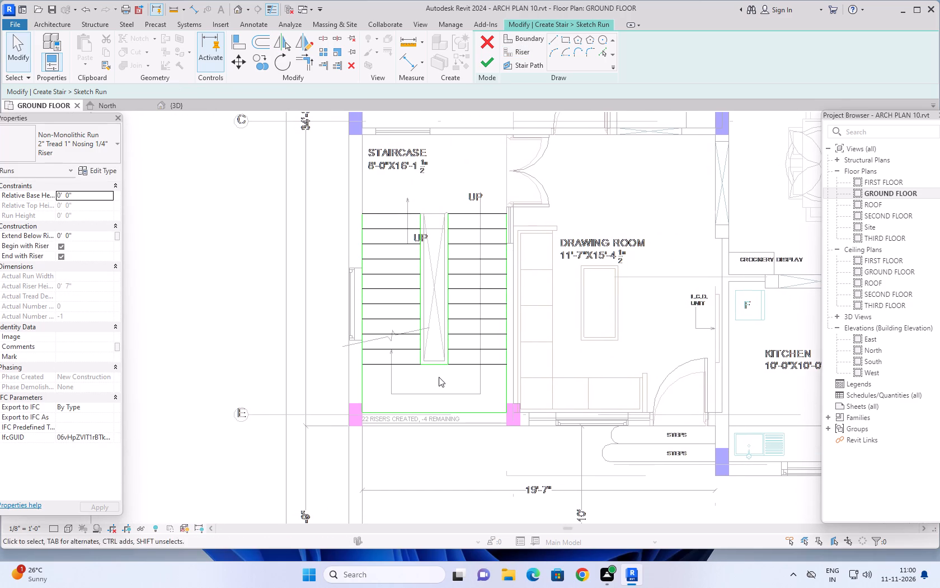
key(Escape)
key(Escape)
key(Escape)
key(Escape)
key(Escape)
key(Escape)
key(Escape)
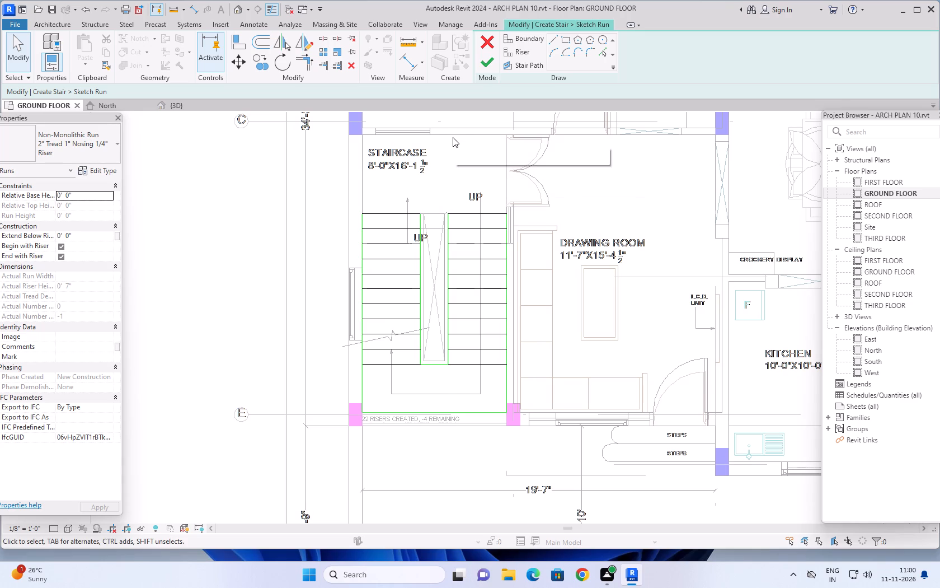
Draw the stair path about 10'-0" down the middle of the drawing room side flight, across the landing, and 9'-10" back along the outer-wall flight.
click(533, 66)
click(553, 38)
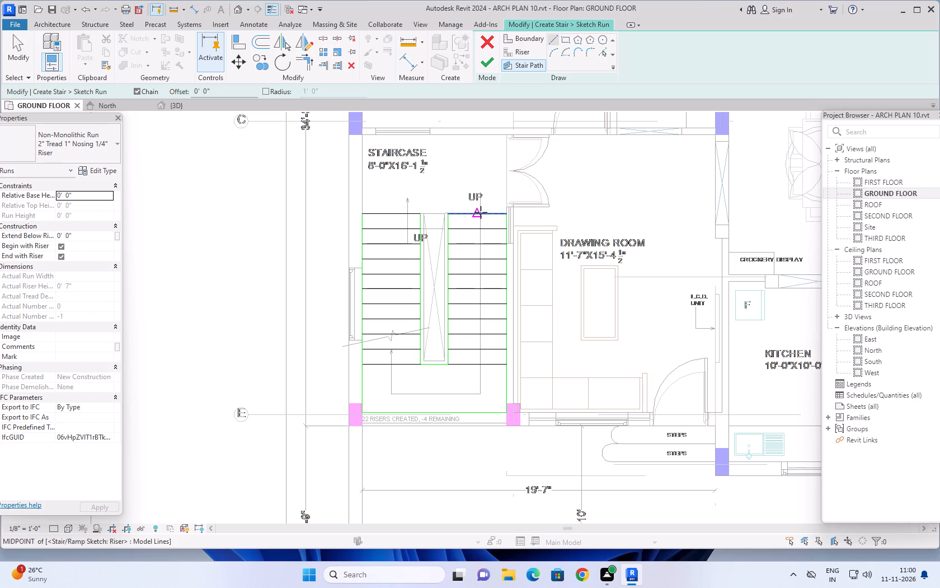
click(477, 215)
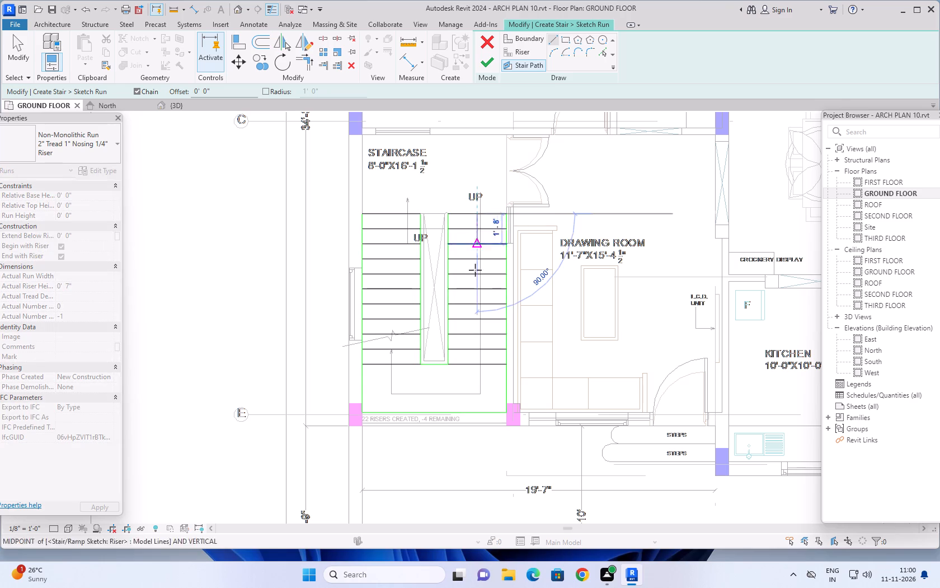
click(477, 395)
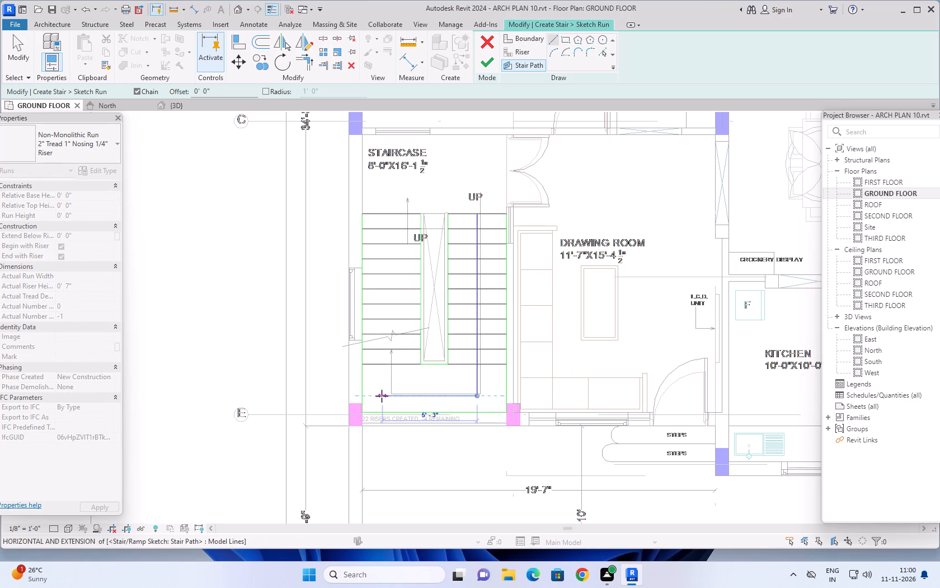
click(388, 396)
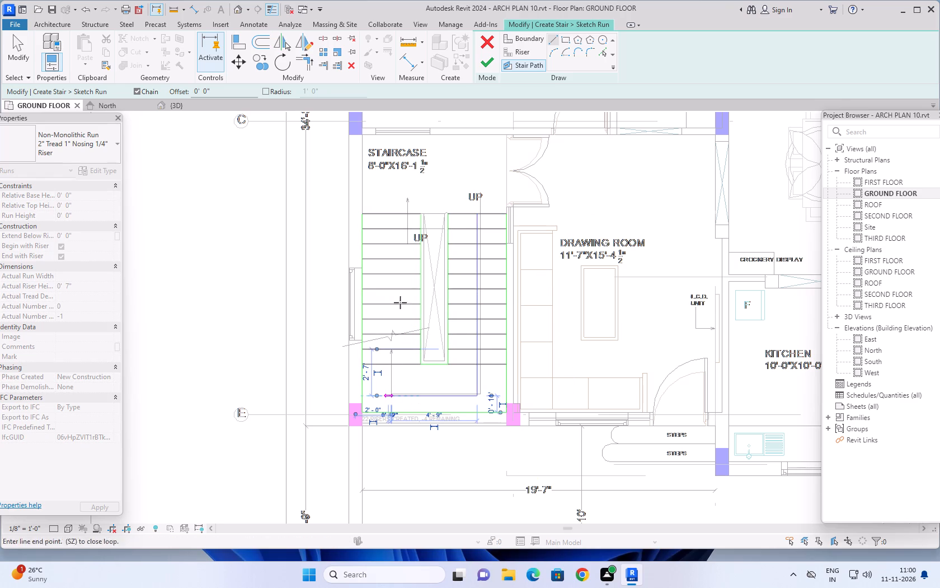
click(393, 214)
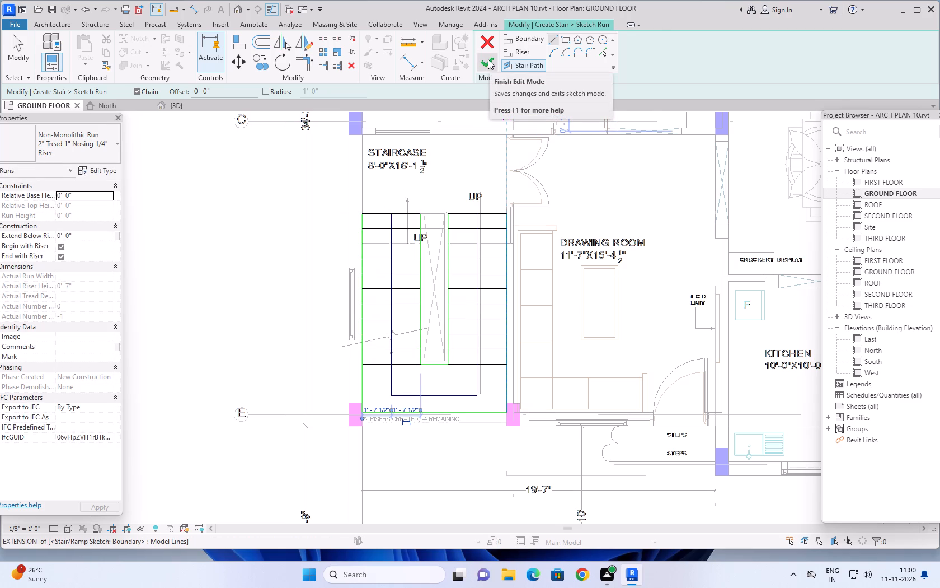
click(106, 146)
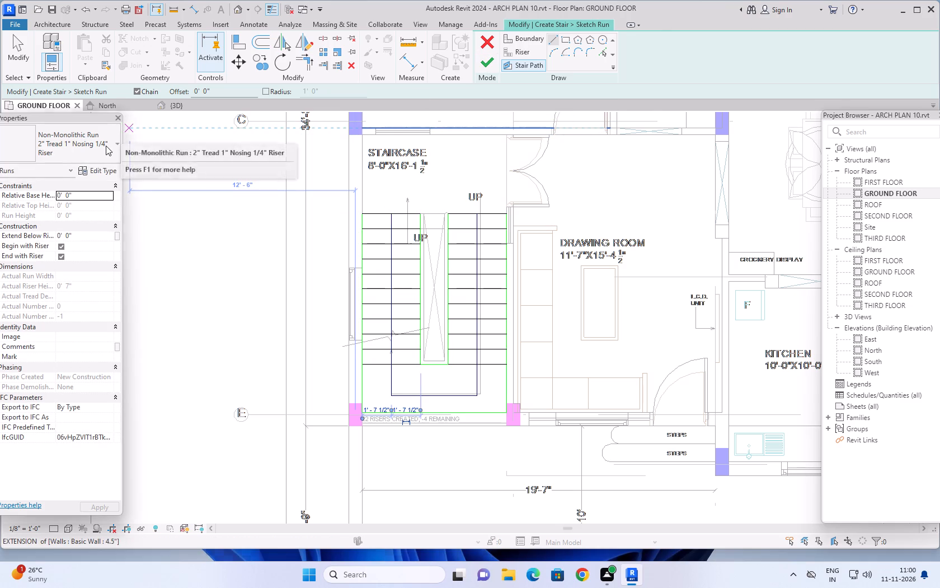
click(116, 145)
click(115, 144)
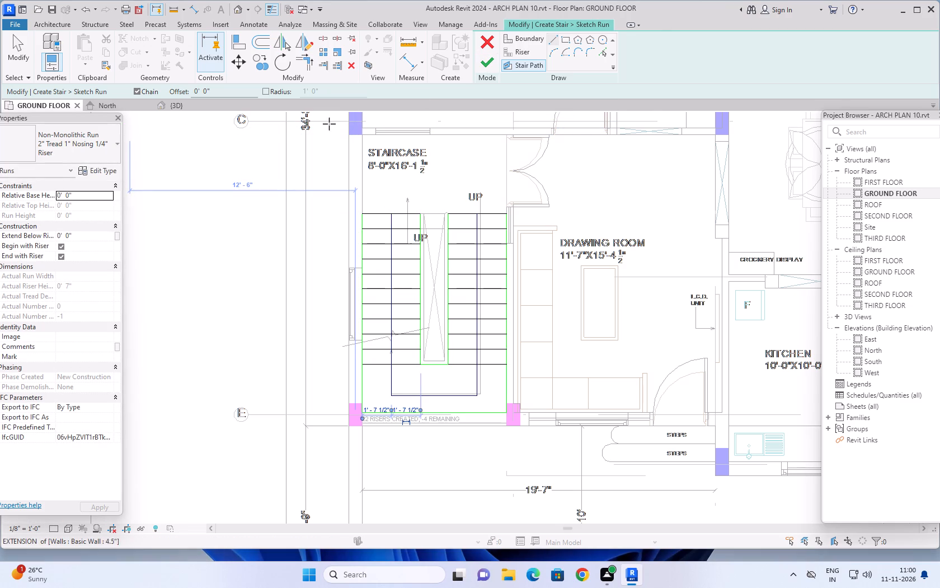
Finish the run sketch and complete the stair.
click(487, 63)
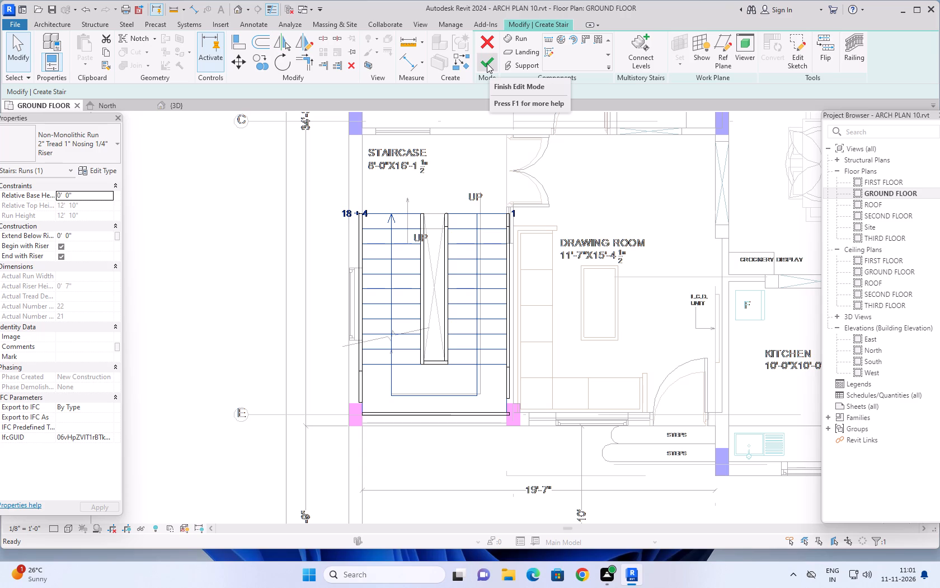
click(487, 63)
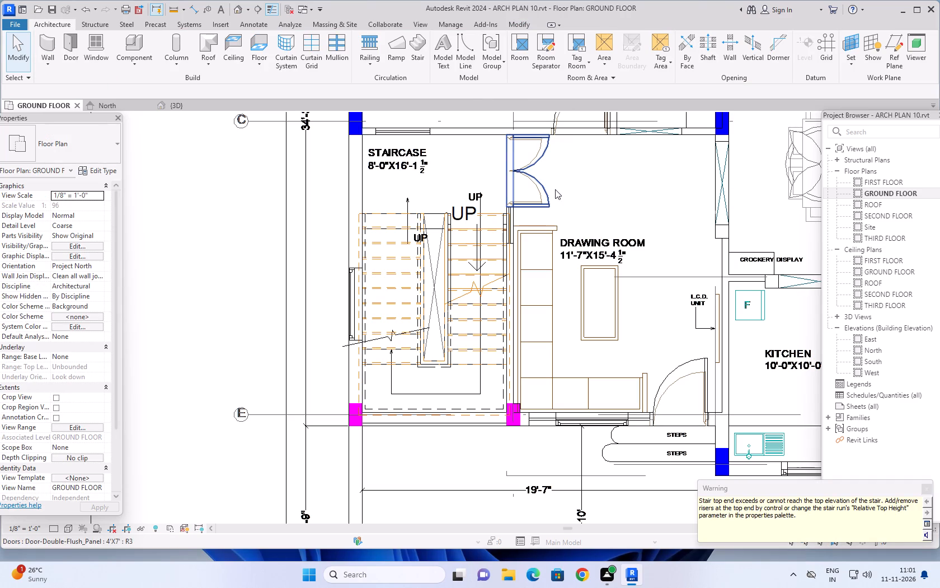
Dismiss the warning and change the staircase's type to Cast-In-Place Monolithic Stair.
click(926, 487)
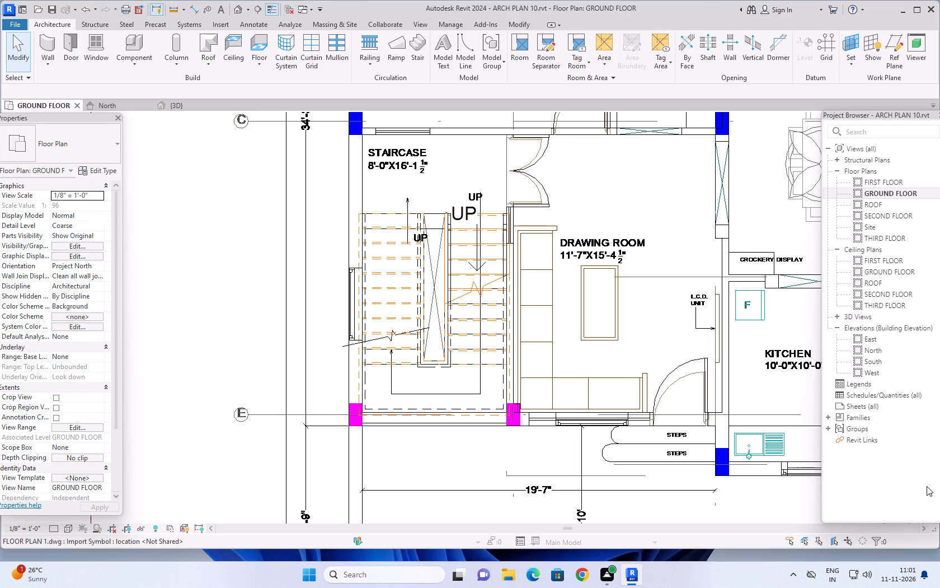
click(473, 368)
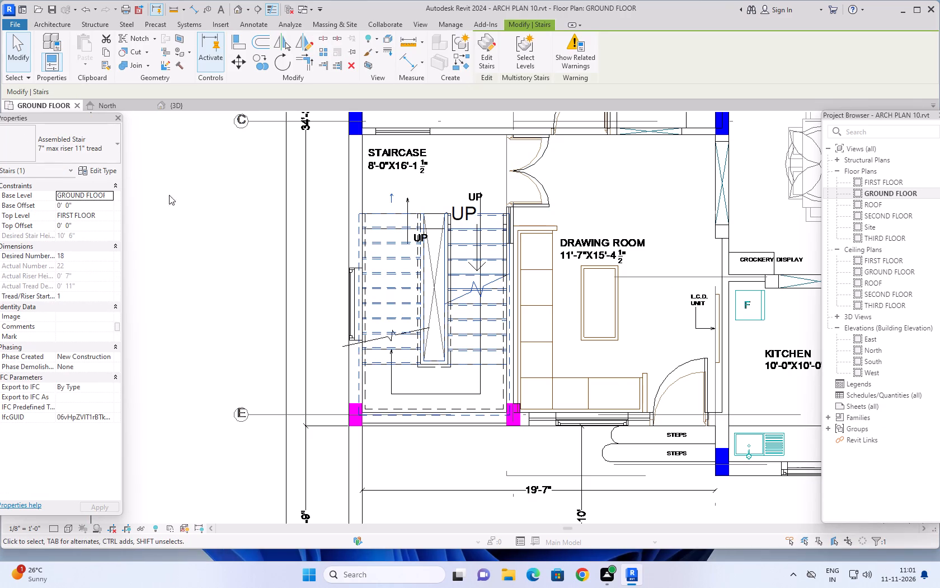
click(112, 146)
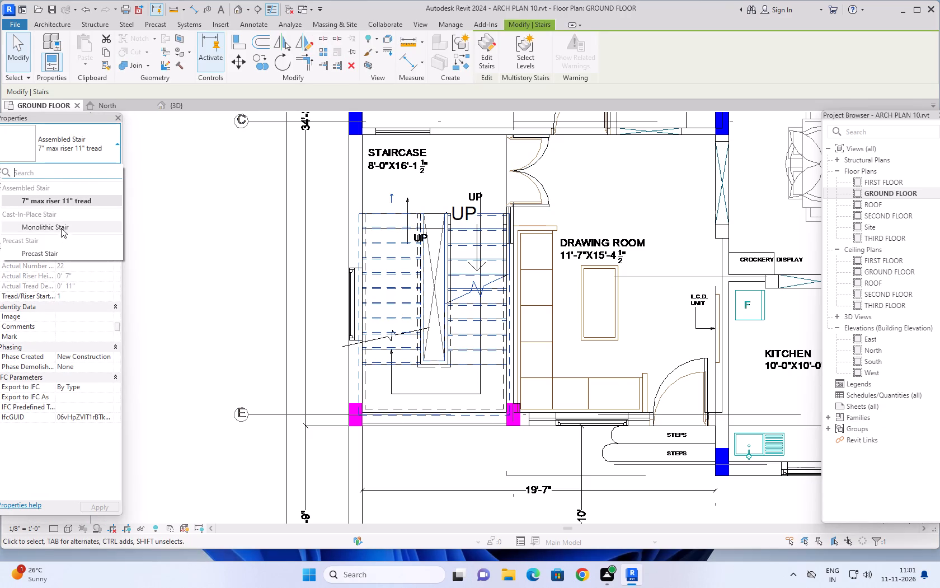
click(64, 225)
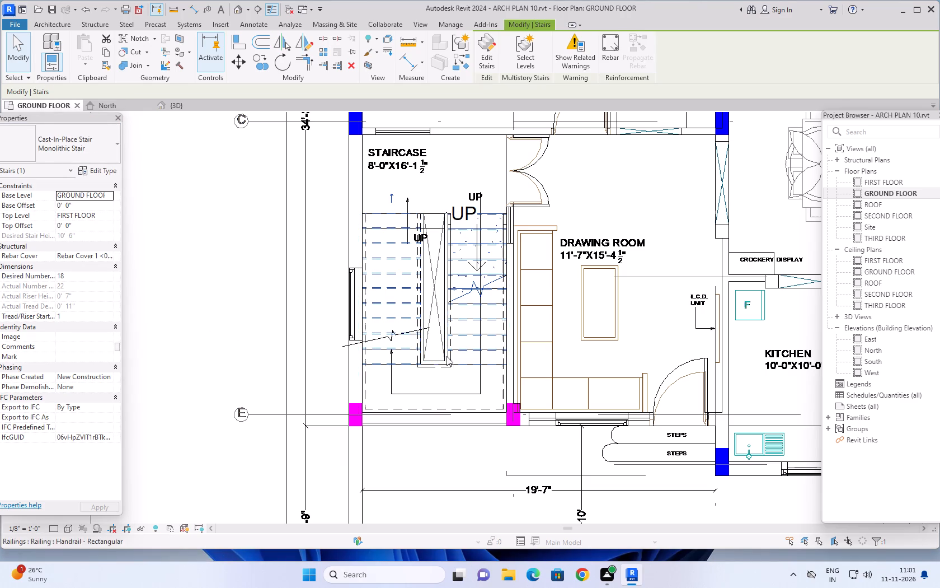
Set the monolithic stair's desired number of risers to 22 and apply the change.
click(462, 368)
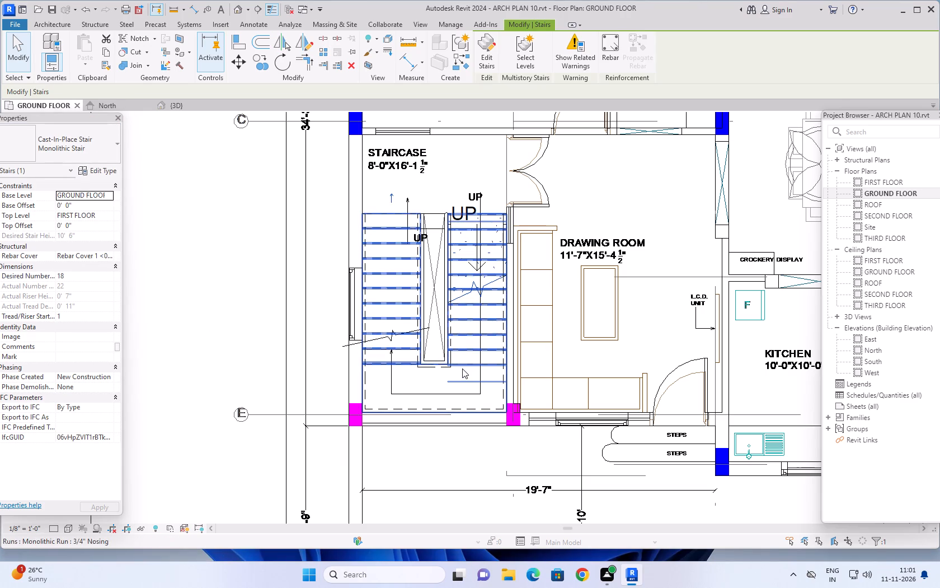
click(258, 296)
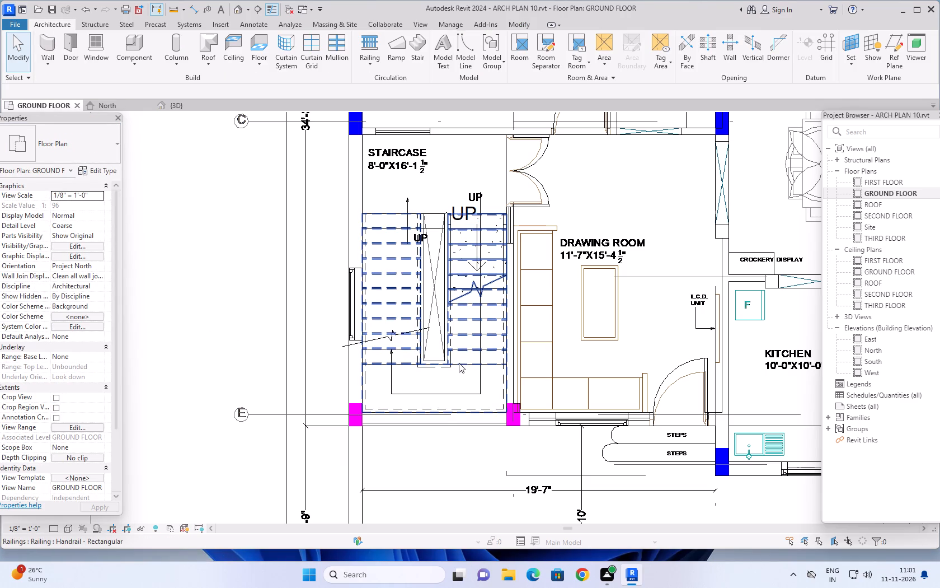
click(459, 363)
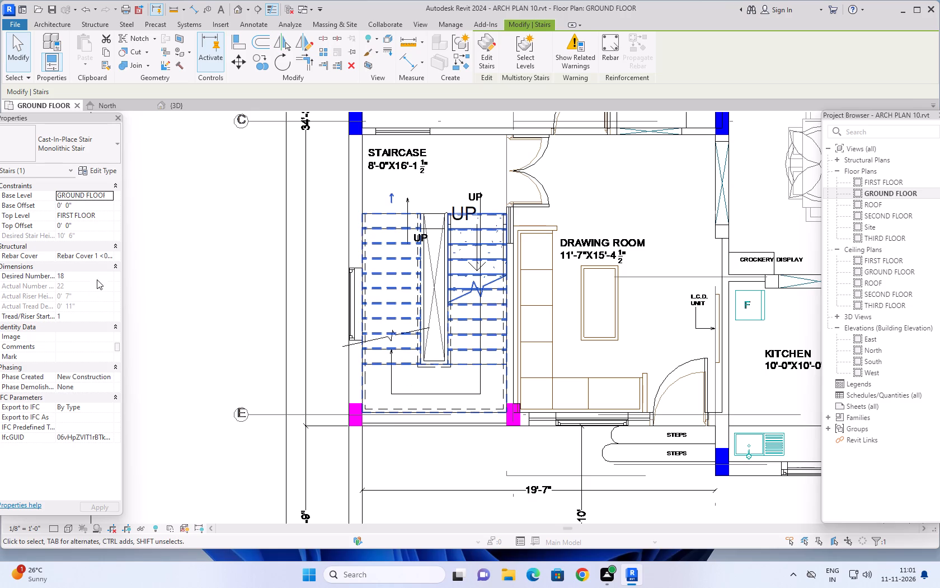
click(97, 277)
click(108, 273)
triple_click(108, 273)
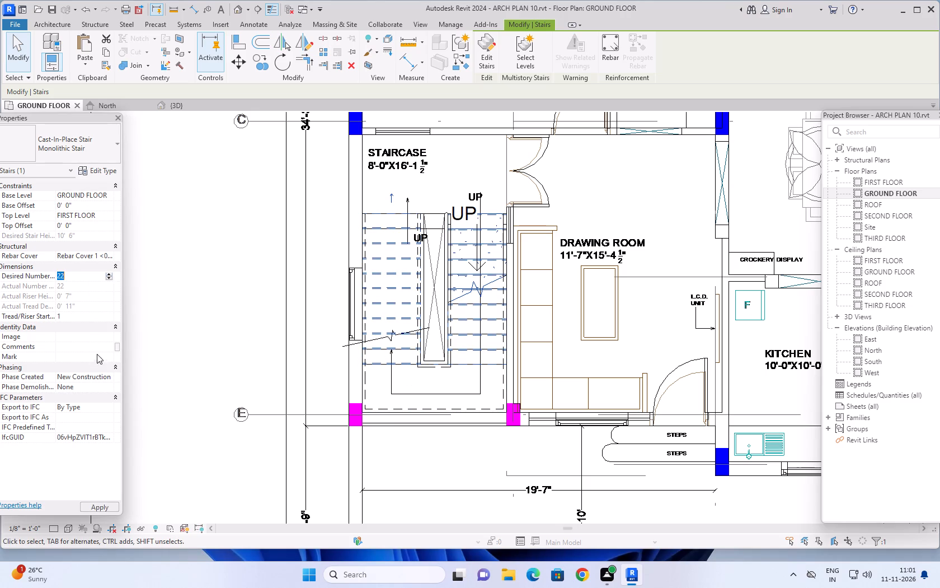
click(88, 506)
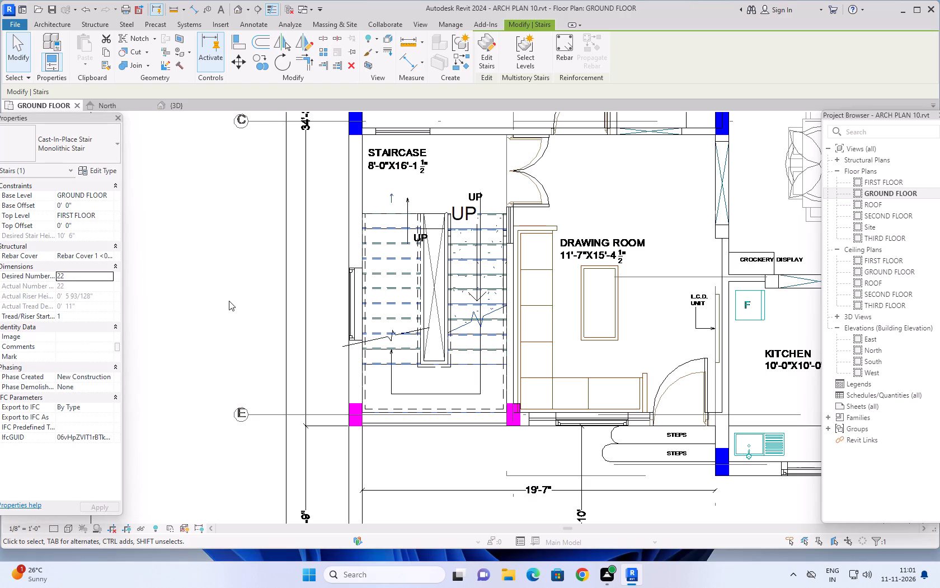
Examine the ground floor plan around the staircase and front porch, and the neighbouring plan on the imported drawing.
scroll(242, 293, down, 3)
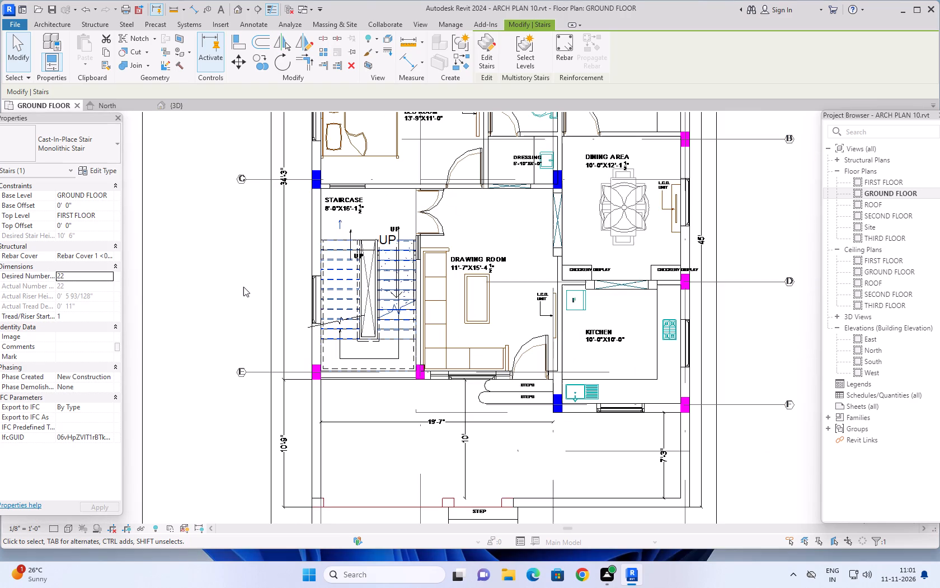
middle_drag(245, 288, 274, 286)
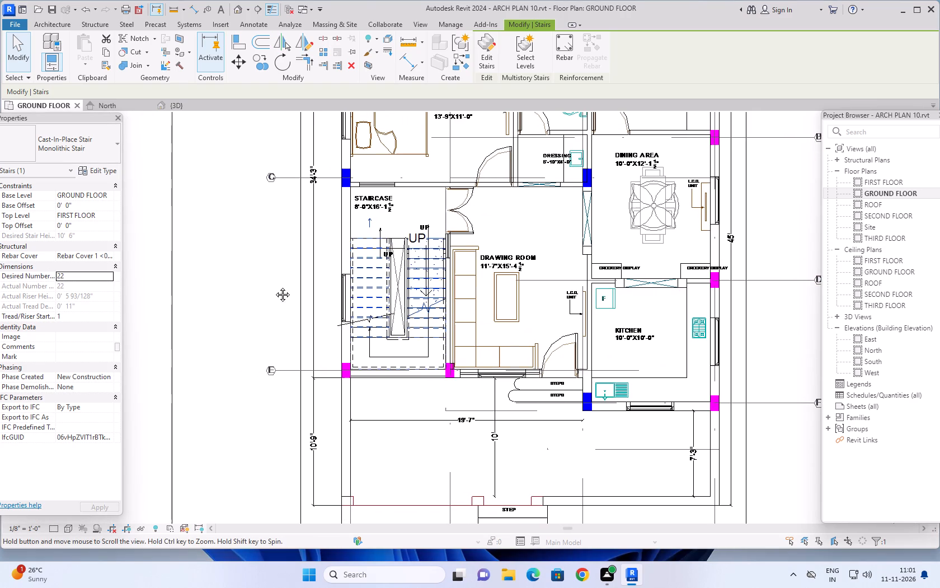
middle_drag(274, 286, 275, 286)
scroll(276, 286, down, 1)
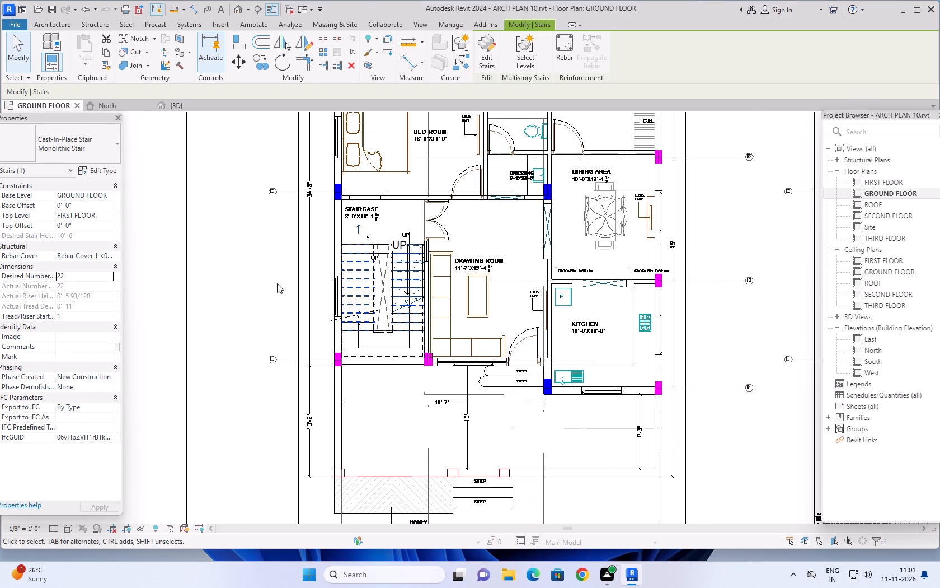
scroll(277, 283, down, 1)
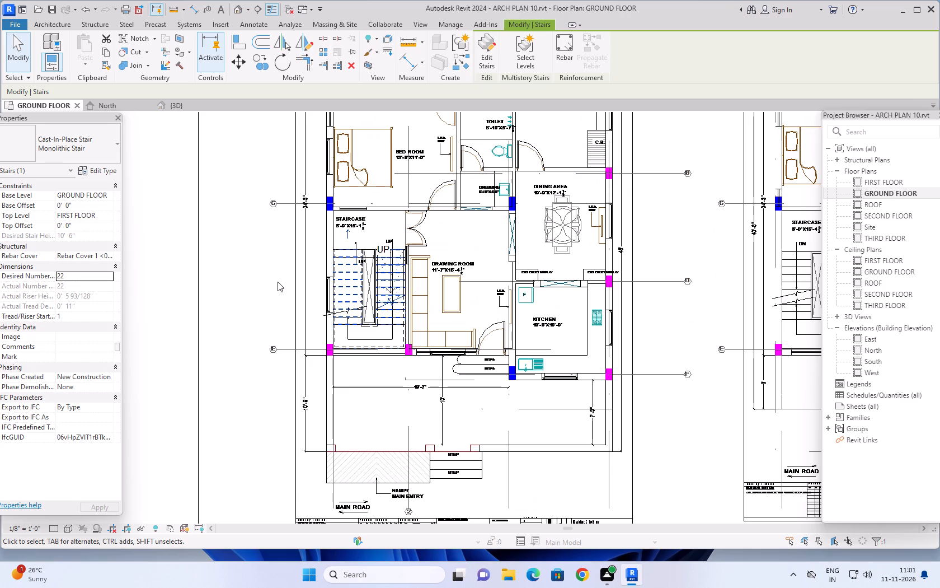
scroll(278, 282, down, 1)
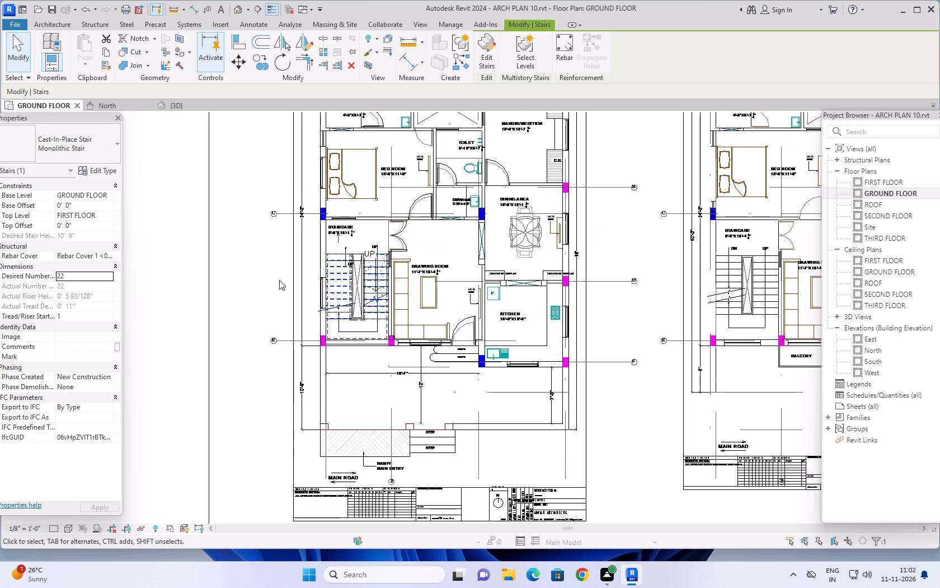
scroll(280, 280, down, 3)
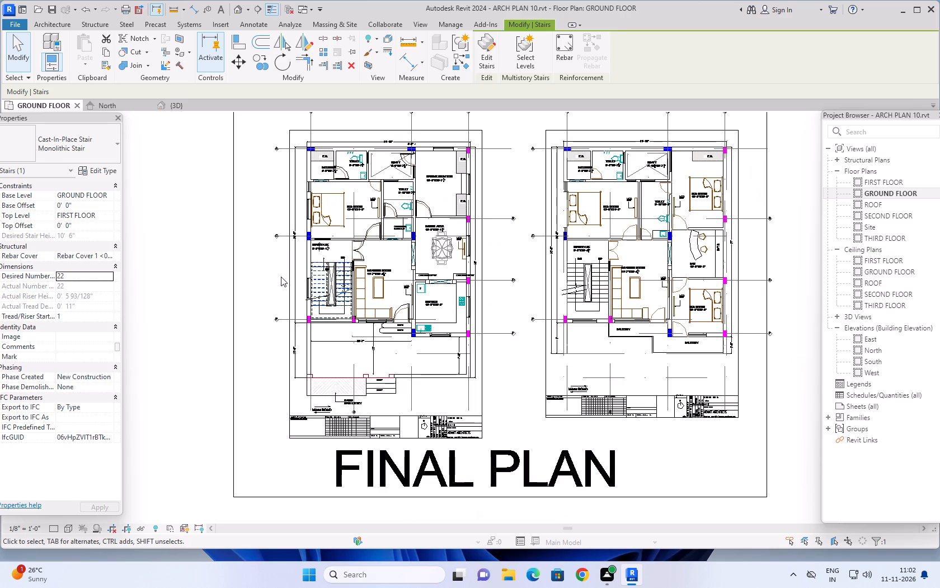
scroll(279, 273, down, 1)
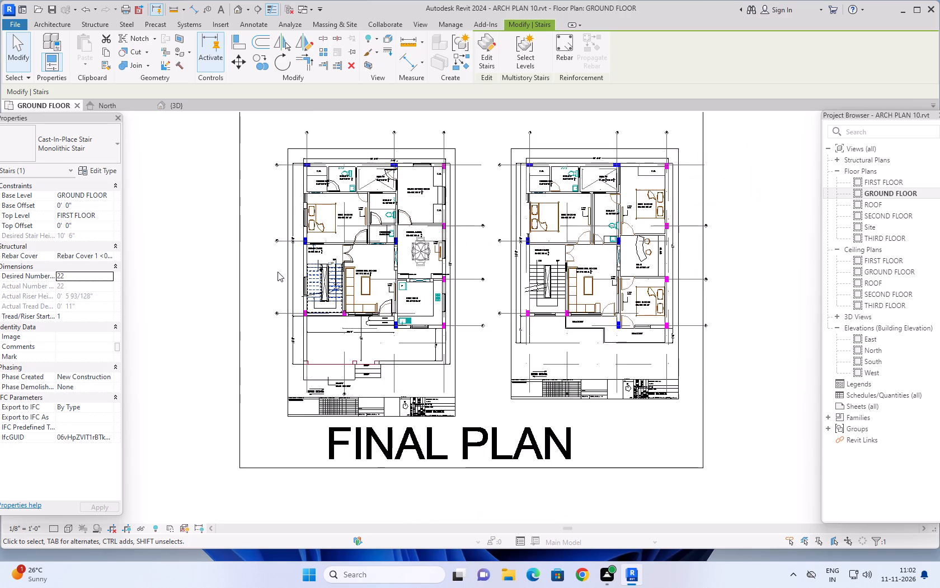
scroll(278, 271, down, 1)
middle_drag(275, 267, 296, 273)
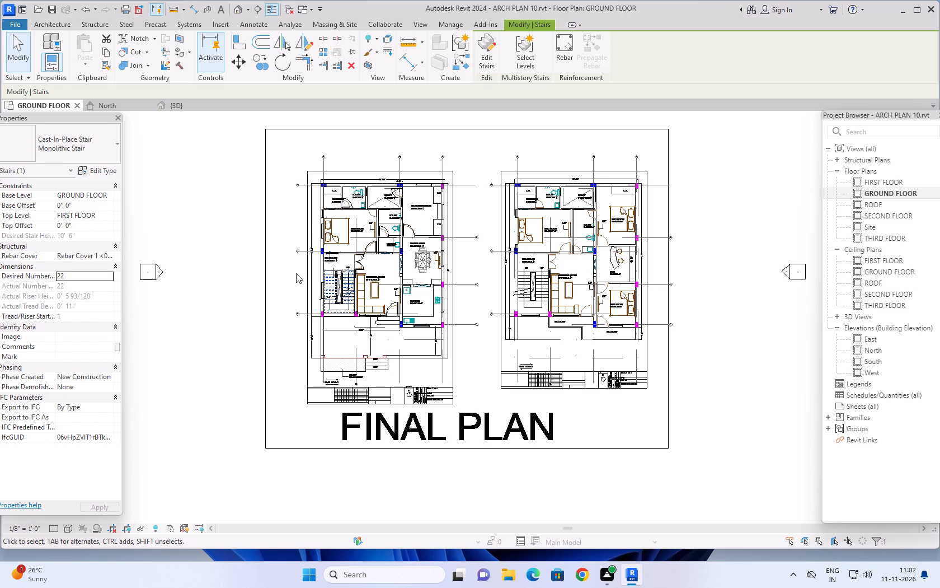
scroll(312, 322, up, 4)
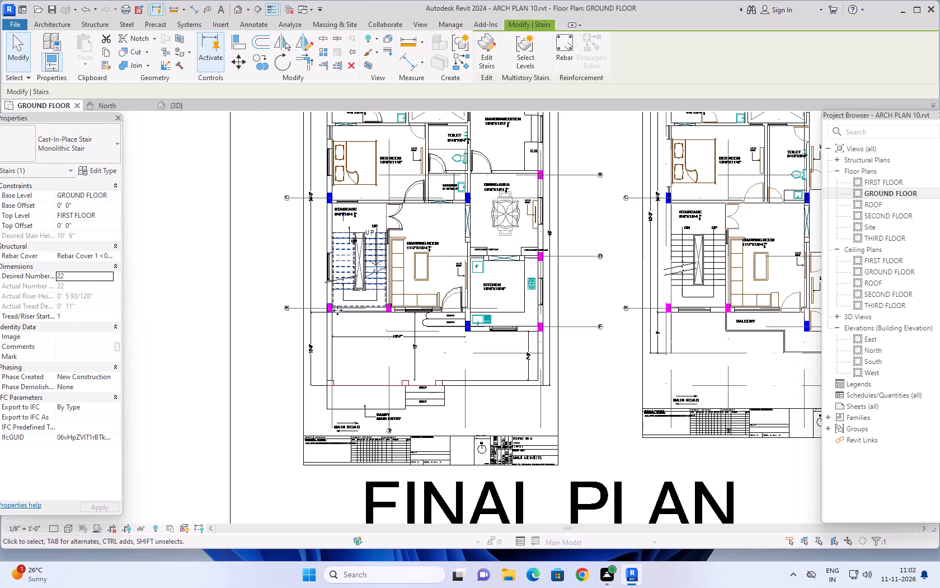
scroll(406, 356, up, 2)
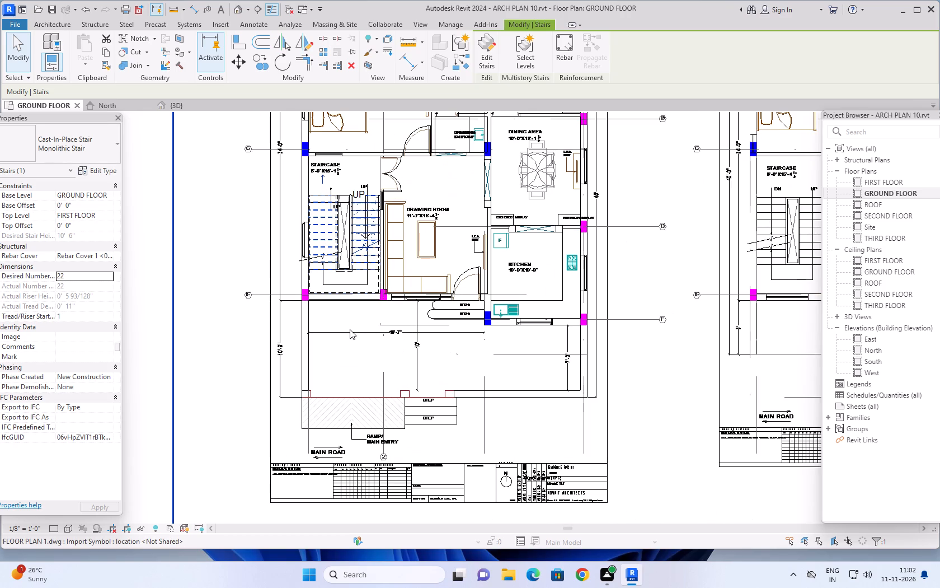
scroll(373, 315, up, 1)
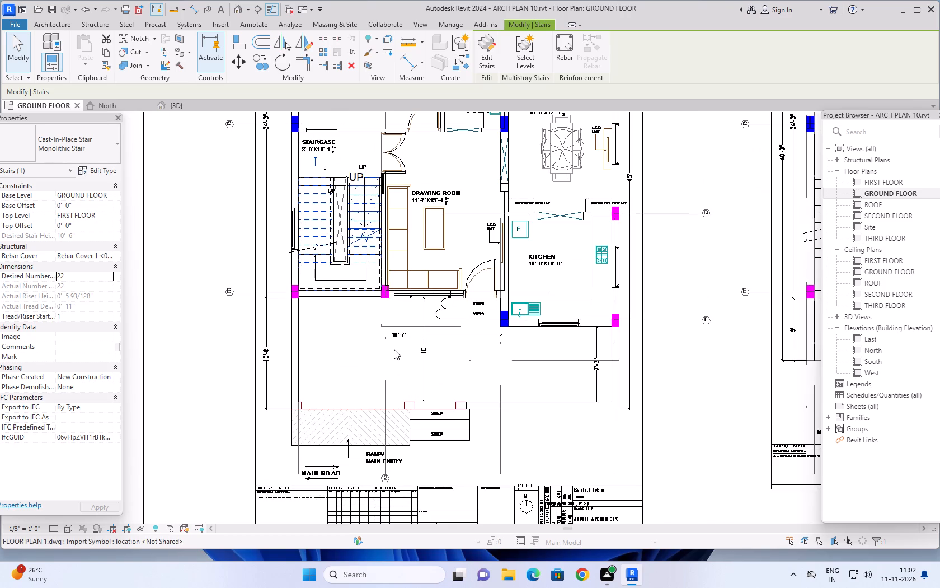
scroll(388, 353, down, 3)
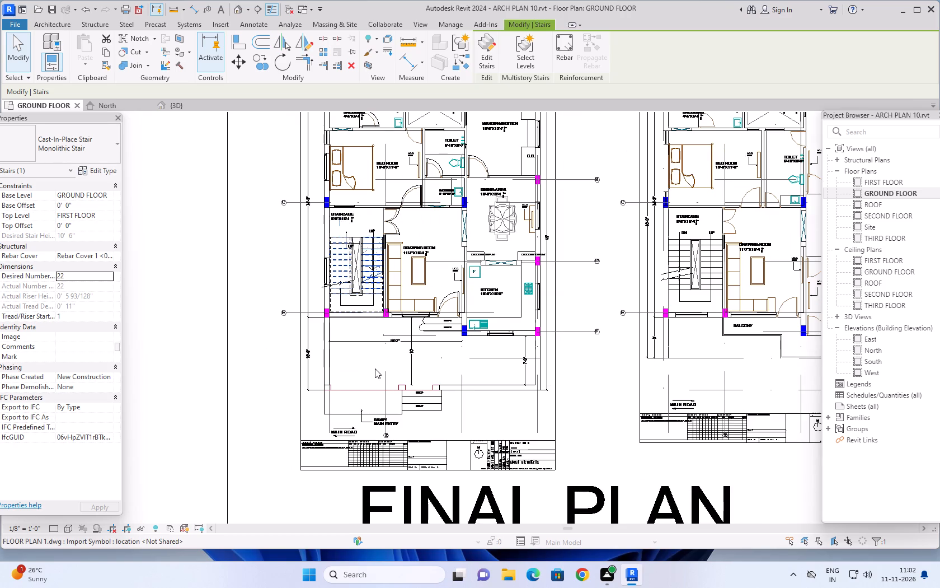
middle_drag(376, 356, 442, 339)
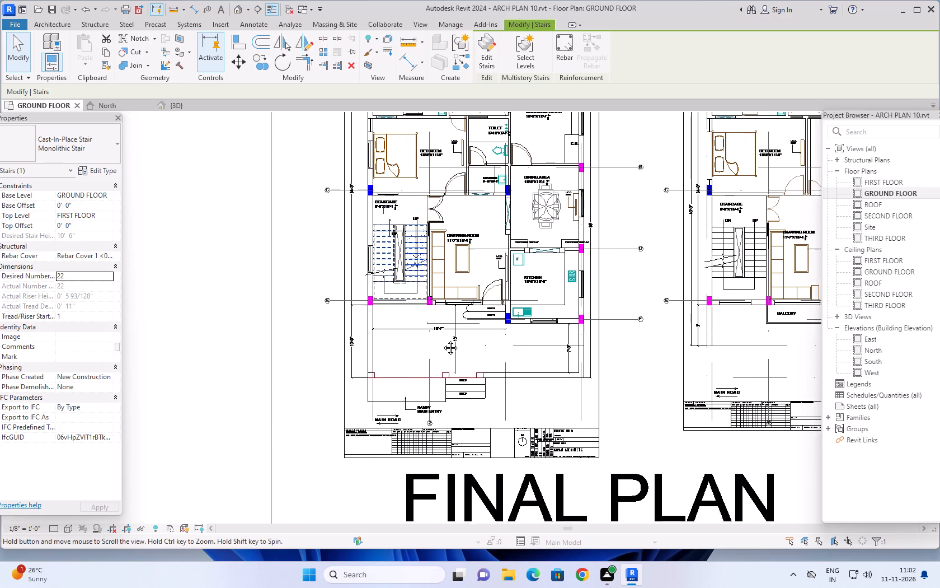
middle_drag(442, 339, 446, 340)
scroll(657, 282, down, 2)
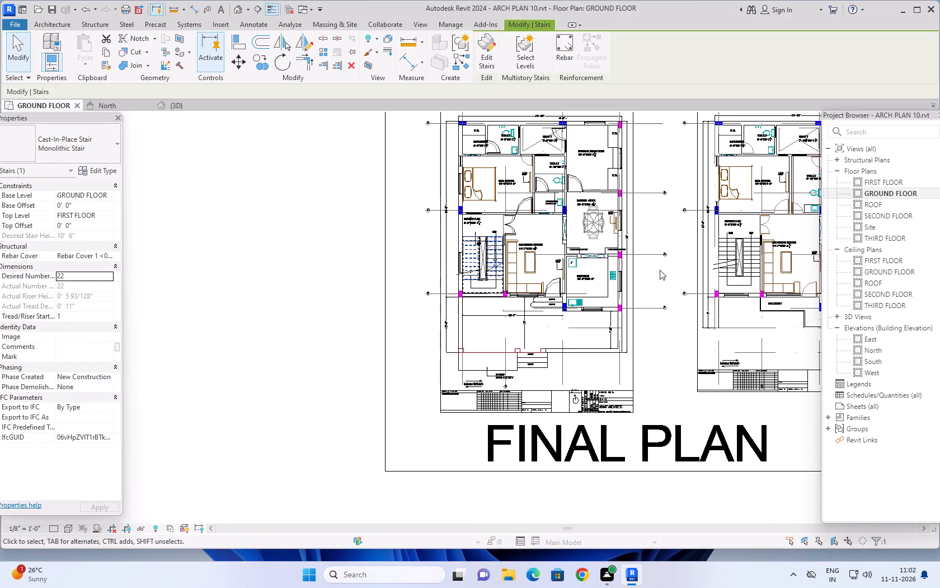
scroll(659, 225, down, 2)
middle_drag(659, 220, 663, 225)
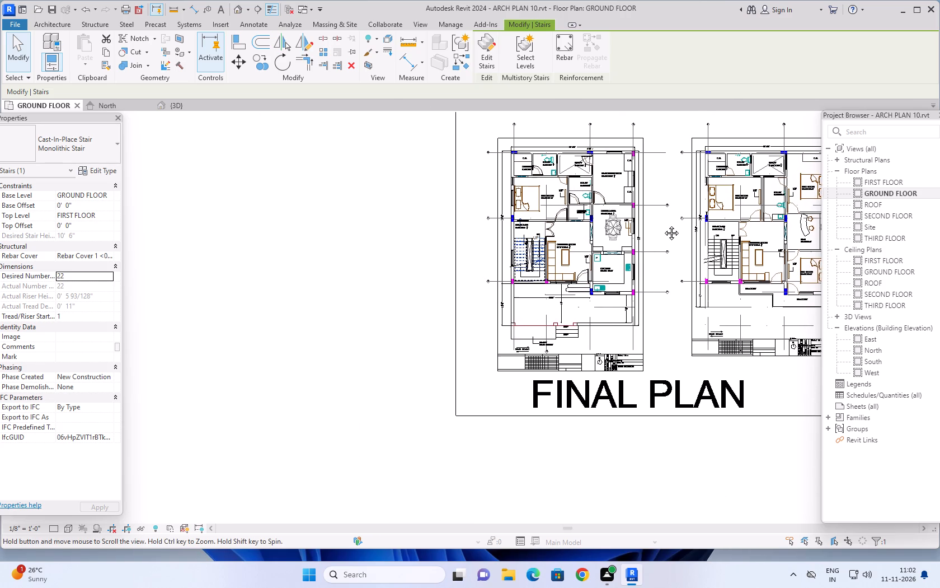
middle_drag(663, 225, 646, 259)
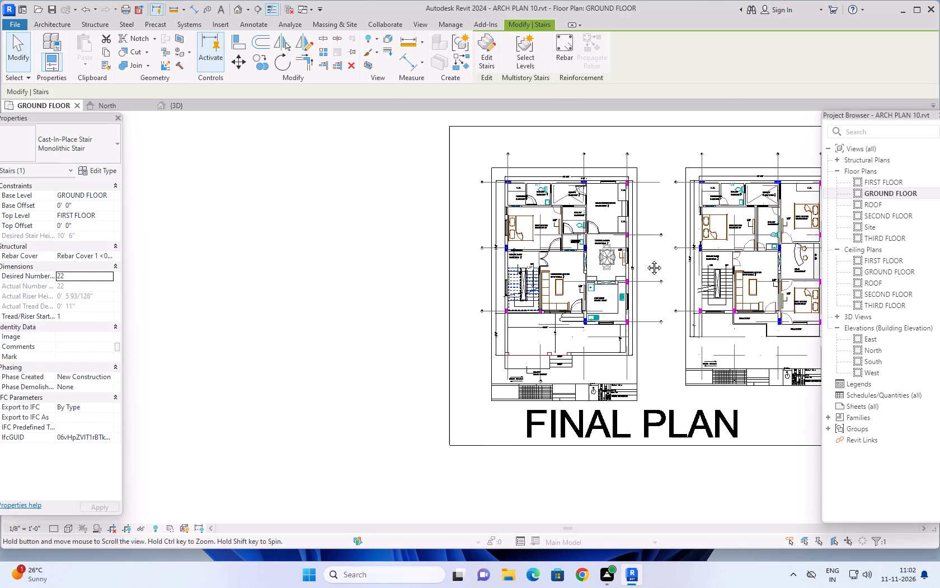
middle_drag(646, 259, 621, 296)
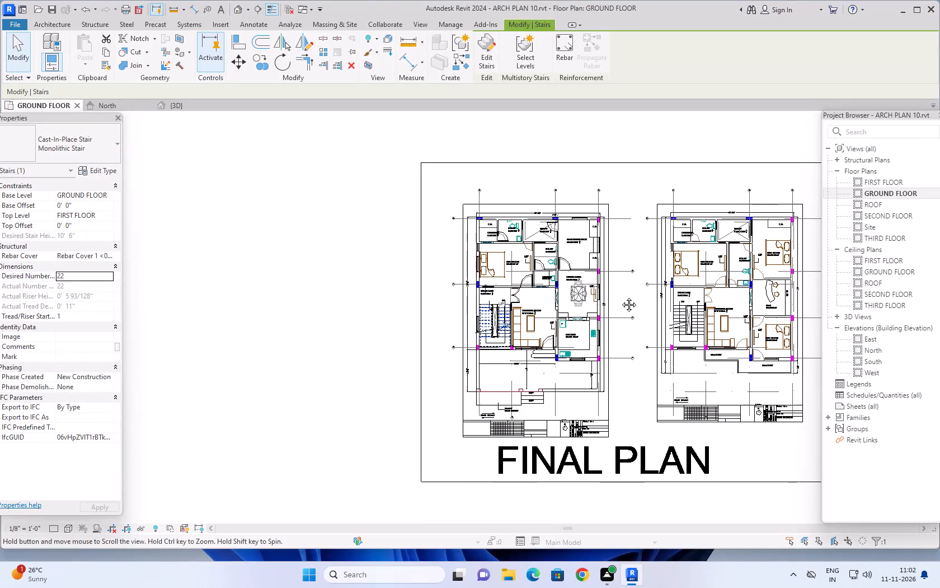
middle_drag(621, 296, 607, 302)
Set the ground floor plan view's visual style to Wireframe.
scroll(539, 277, up, 9)
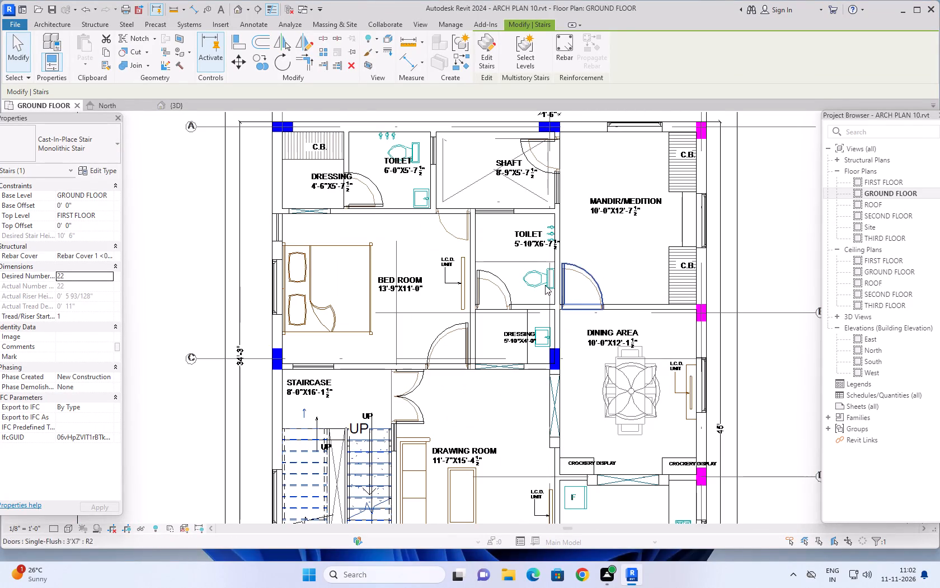
click(63, 528)
click(81, 461)
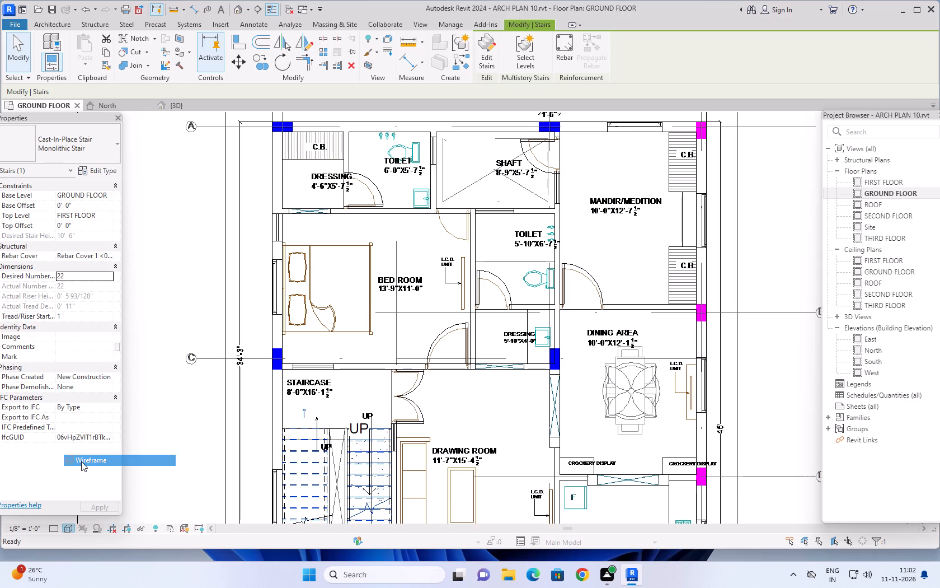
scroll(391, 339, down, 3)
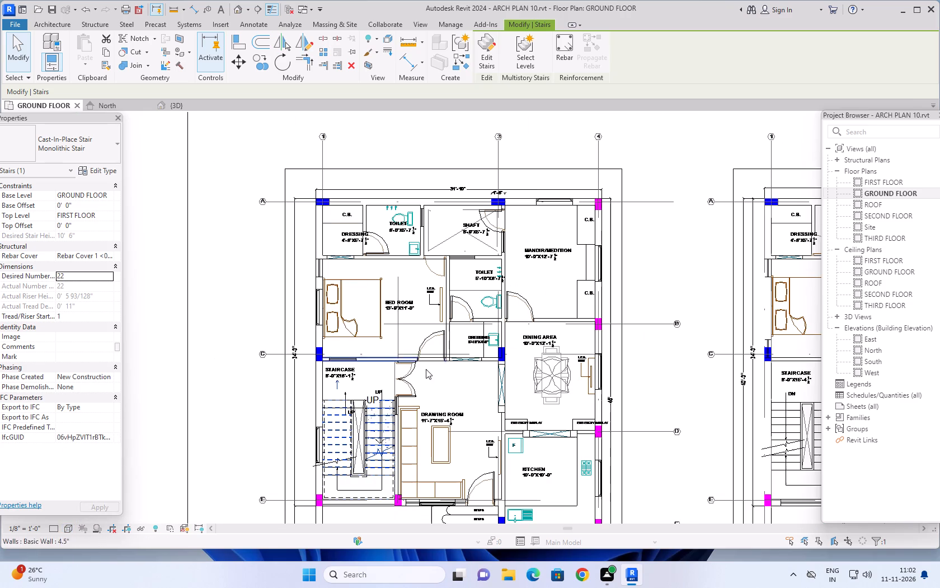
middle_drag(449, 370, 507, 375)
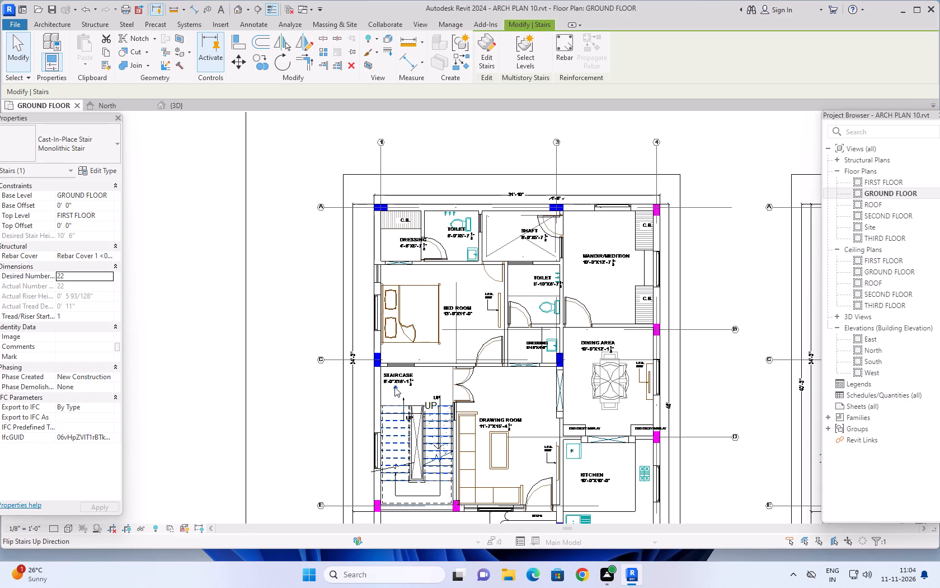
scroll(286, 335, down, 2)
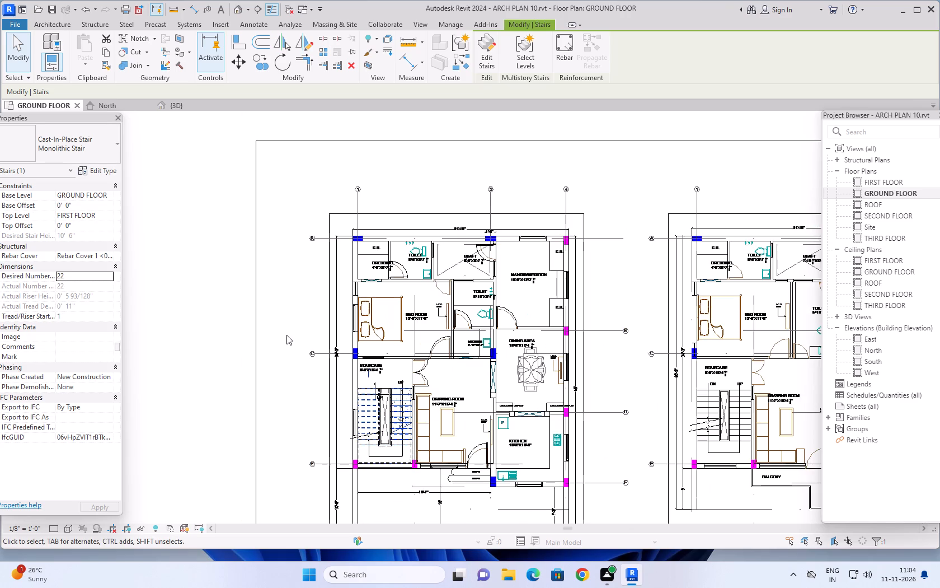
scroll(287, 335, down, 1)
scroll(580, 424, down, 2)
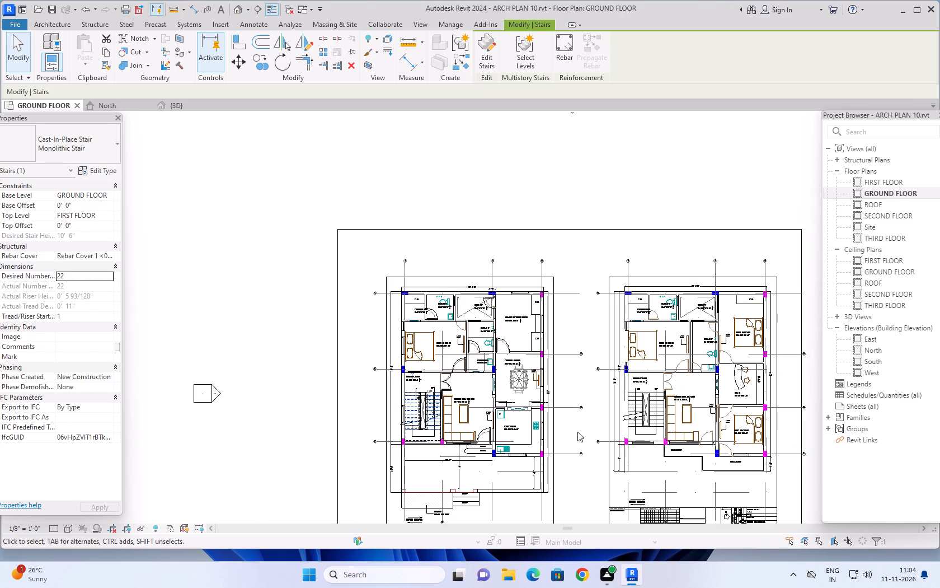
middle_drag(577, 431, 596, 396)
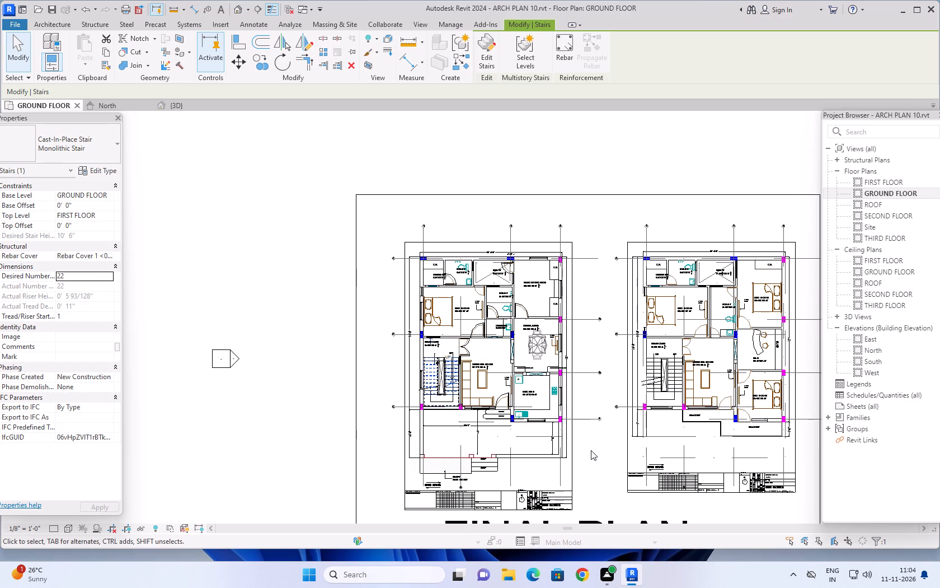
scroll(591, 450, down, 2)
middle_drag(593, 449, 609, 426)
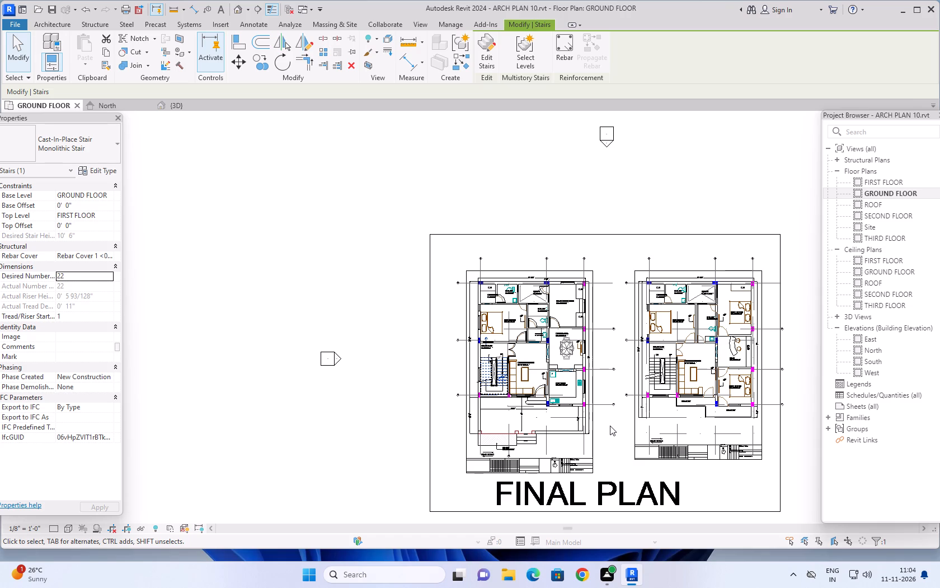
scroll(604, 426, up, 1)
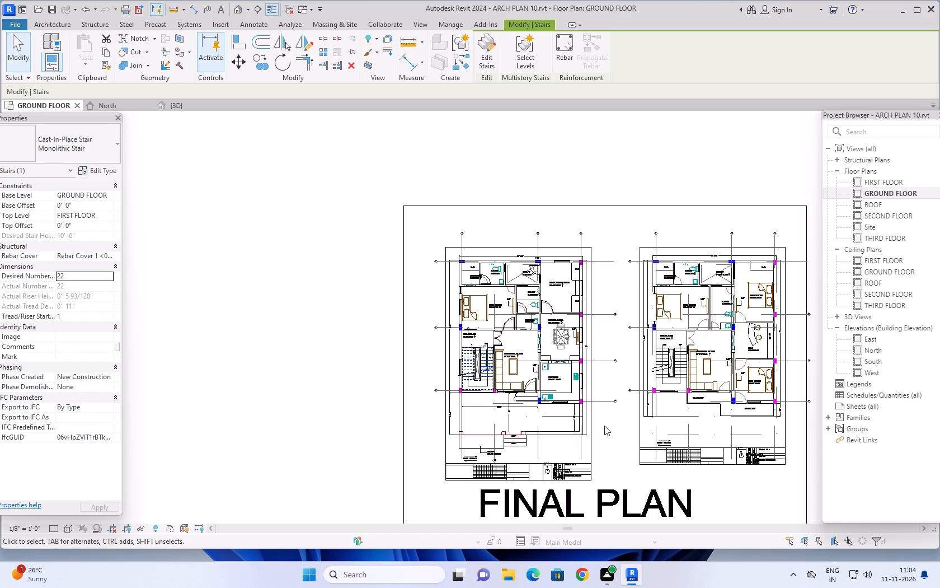
Examine the imported ground floor plan around the staircase, front porch and ramp/main entry, along with the neighbouring floor plan.
scroll(604, 426, up, 3)
scroll(604, 426, down, 1)
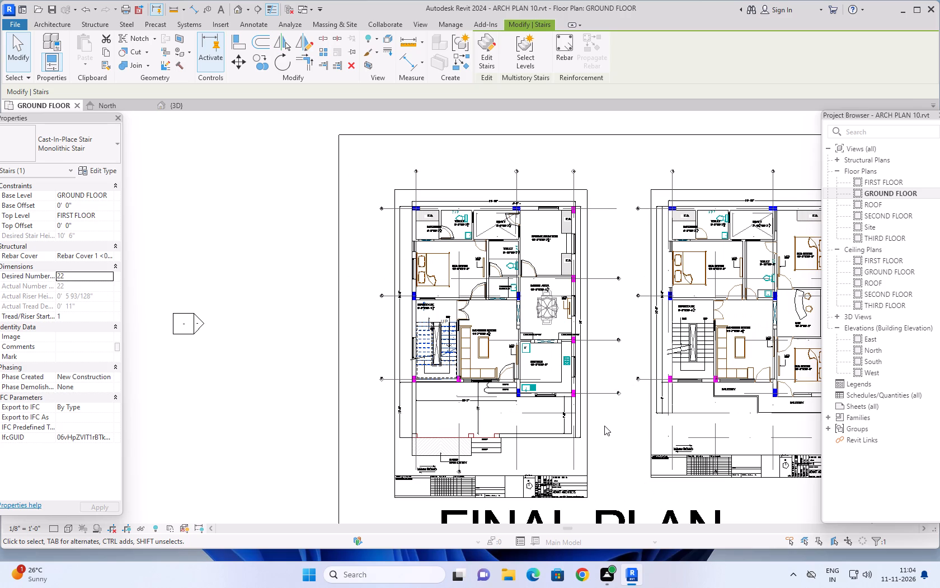
scroll(604, 426, down, 1)
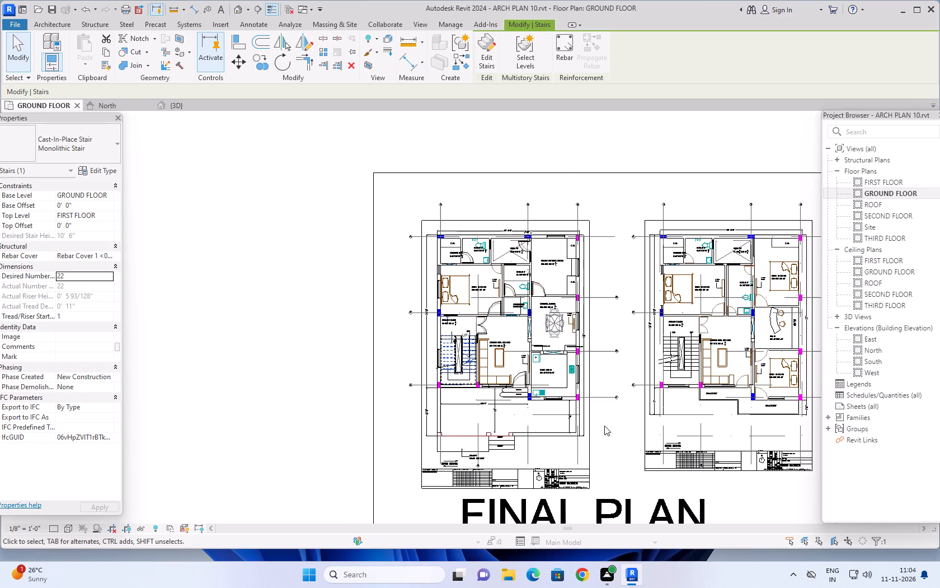
scroll(605, 427, down, 1)
middle_drag(608, 427, 613, 422)
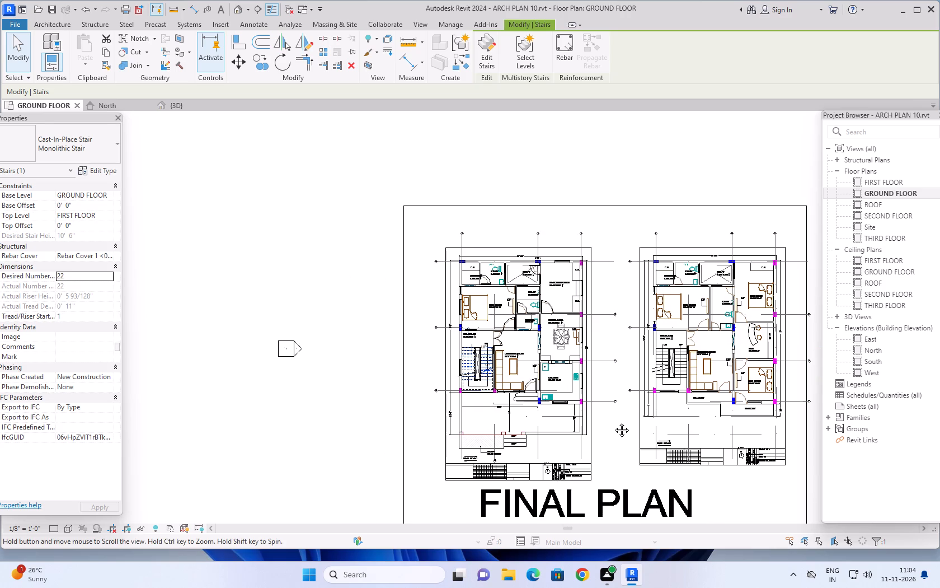
middle_drag(613, 422, 619, 417)
scroll(546, 444, up, 5)
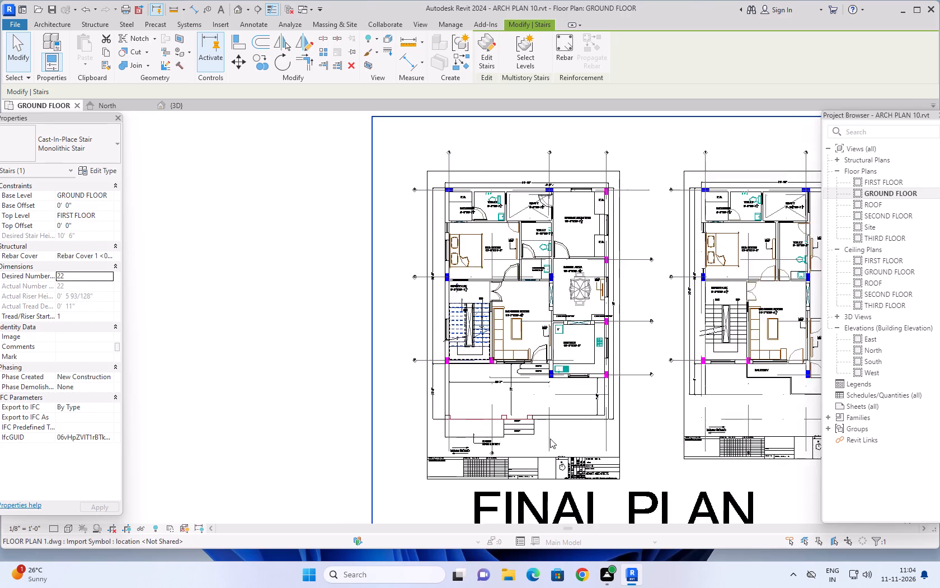
scroll(550, 438, up, 4)
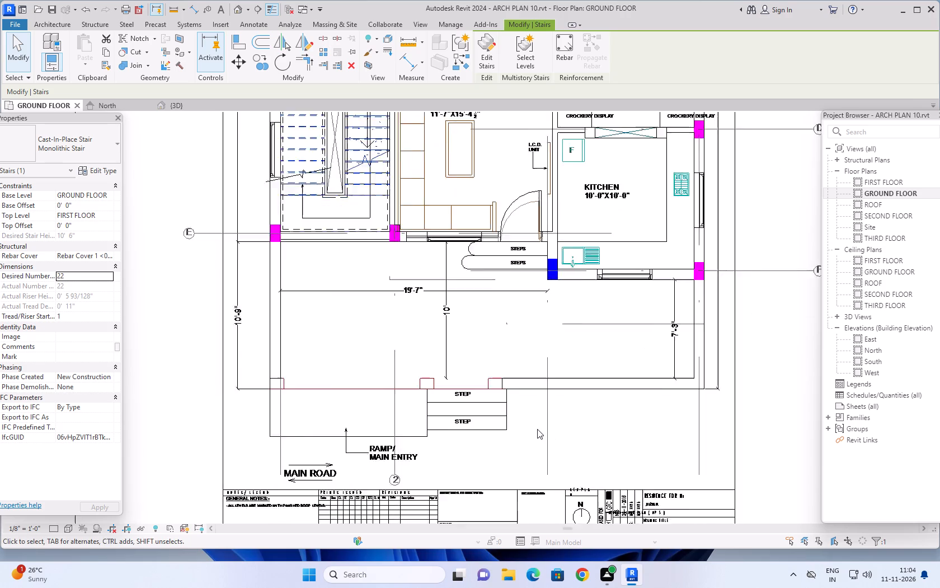
scroll(537, 429, up, 2)
scroll(537, 428, down, 1)
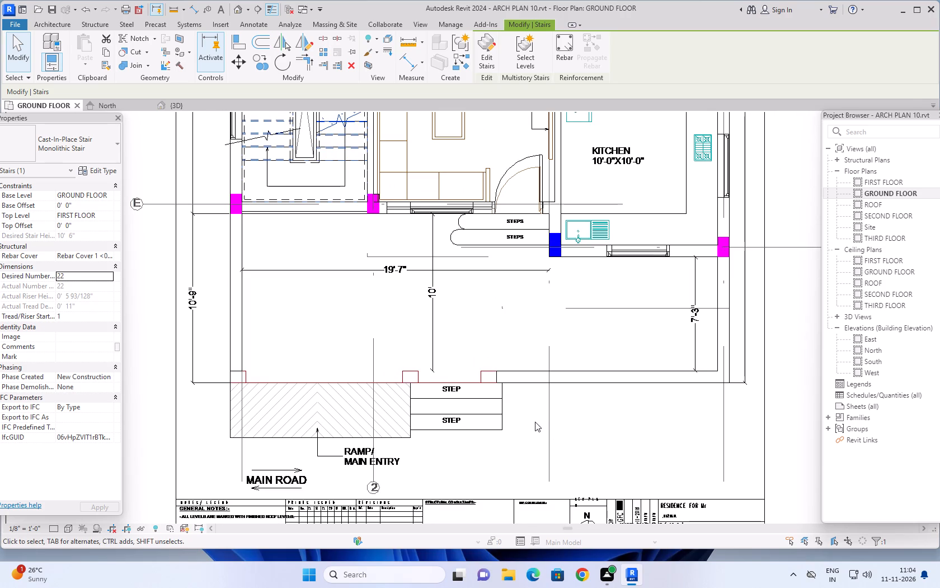
middle_drag(540, 415, 598, 447)
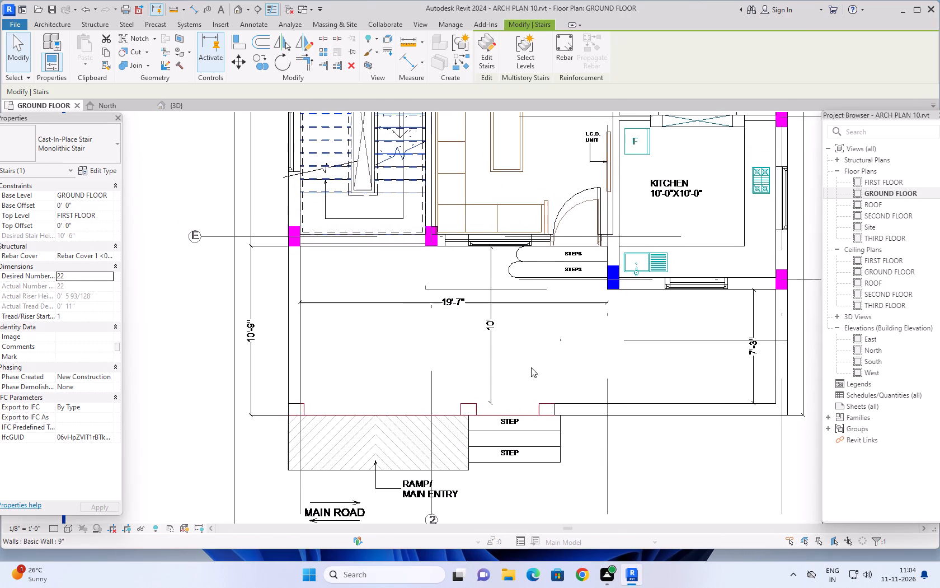
scroll(551, 351, down, 6)
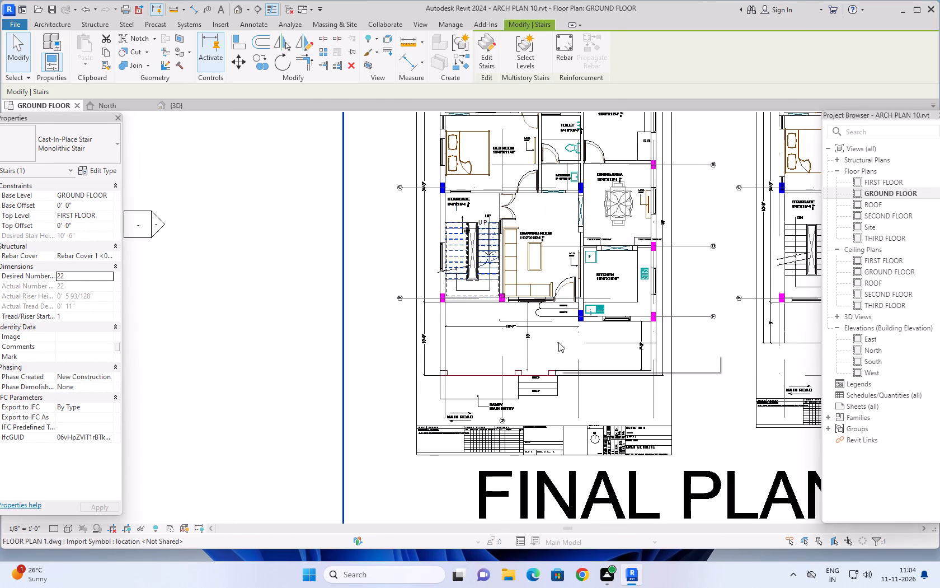
middle_drag(558, 342, 608, 384)
scroll(561, 342, down, 1)
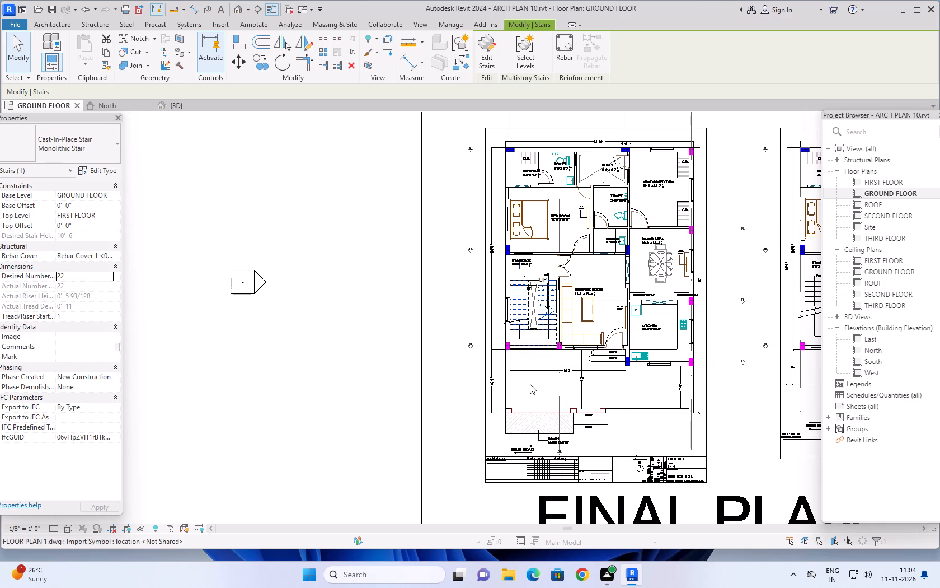
middle_drag(454, 293, 419, 324)
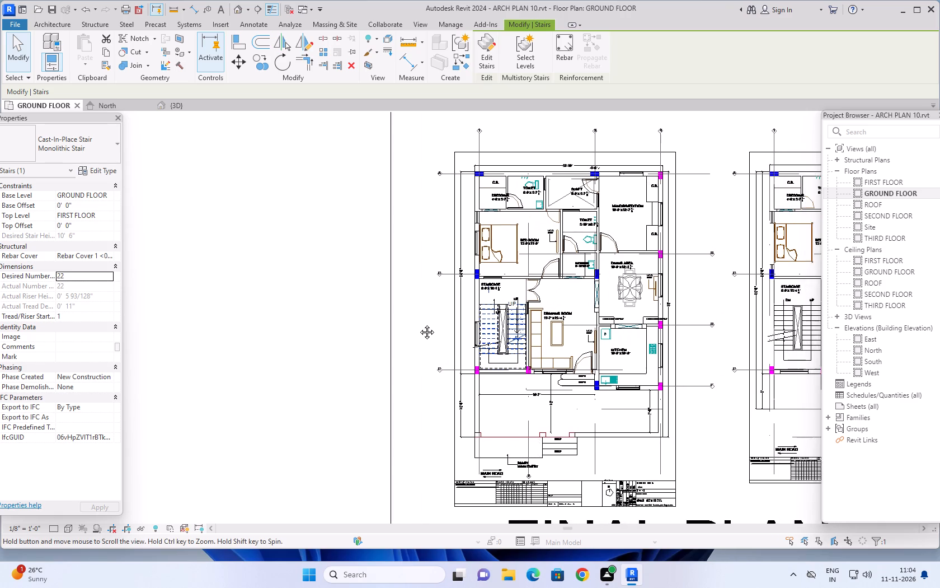
middle_drag(419, 324, 423, 340)
scroll(471, 335, up, 6)
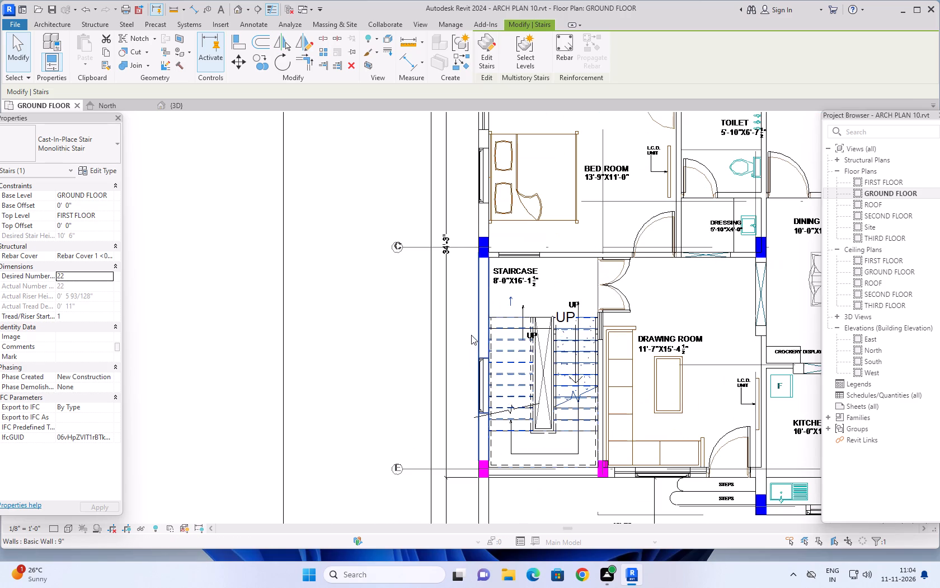
scroll(500, 307, down, 5)
scroll(416, 381, down, 2)
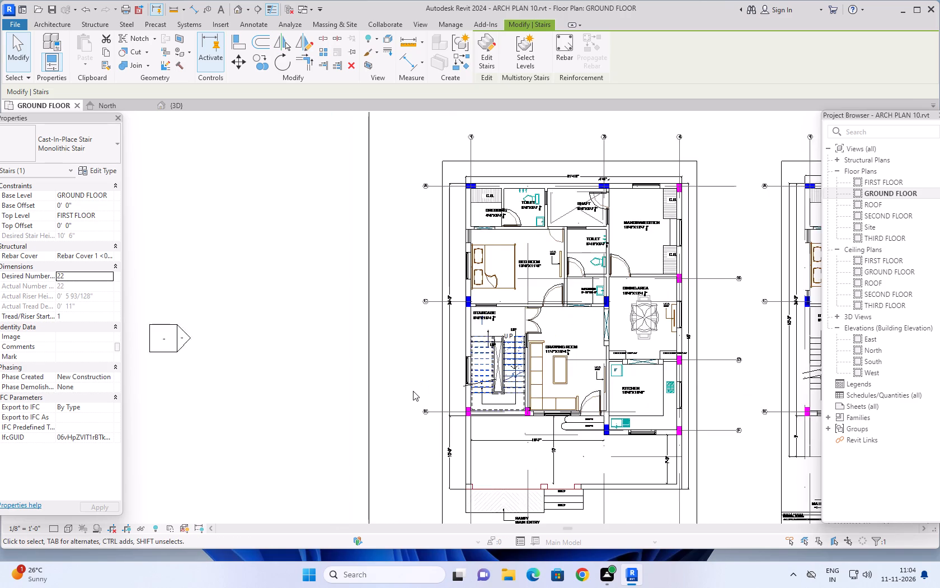
middle_drag(412, 385, 403, 357)
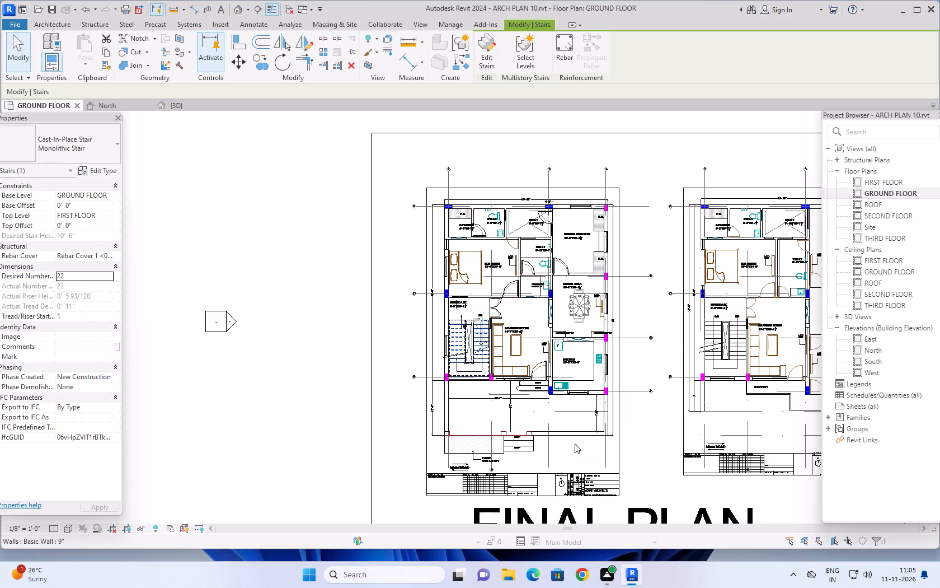
middle_drag(644, 304, 644, 307)
scroll(644, 306, down, 1)
middle_drag(644, 307, 640, 328)
scroll(646, 333, down, 2)
middle_drag(642, 330, 605, 325)
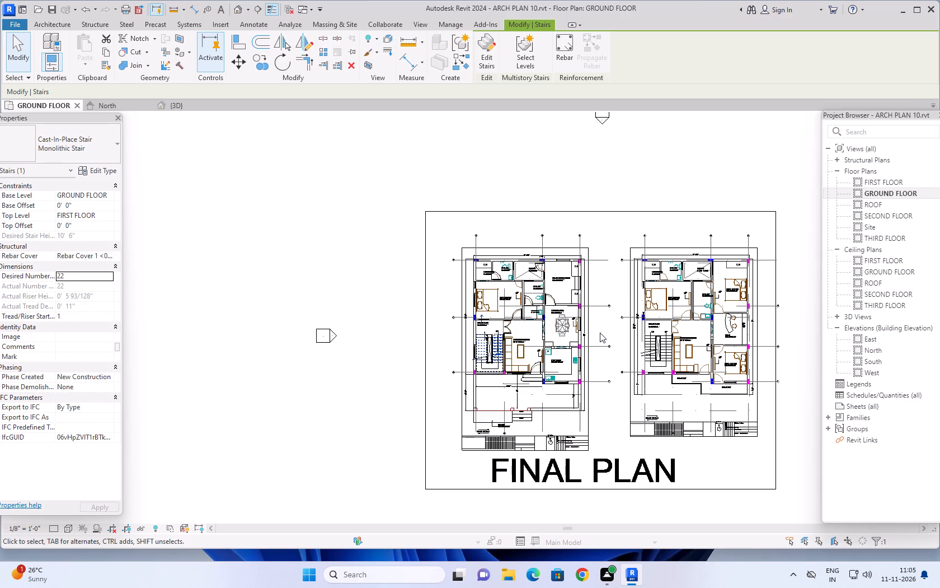
middle_drag(603, 333, 616, 327)
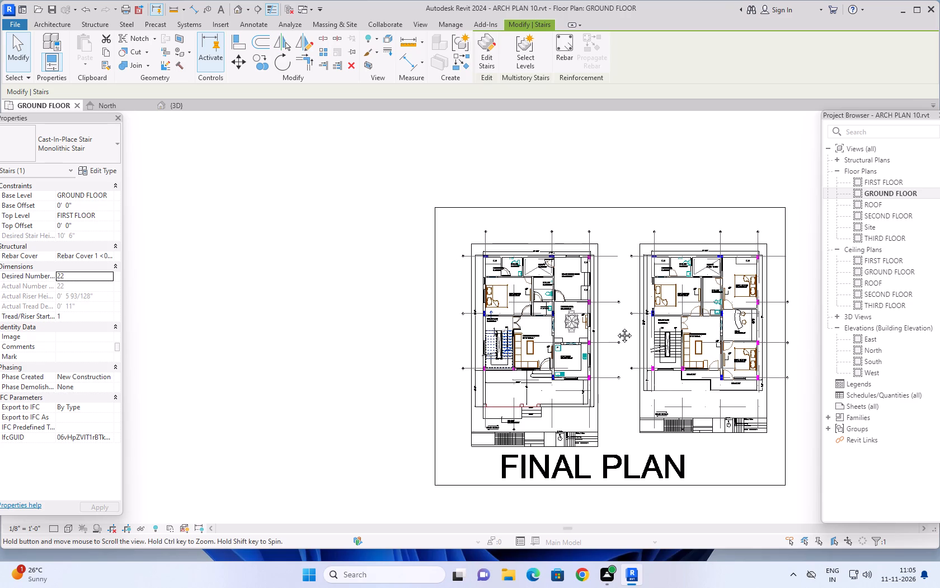
middle_drag(616, 327, 617, 327)
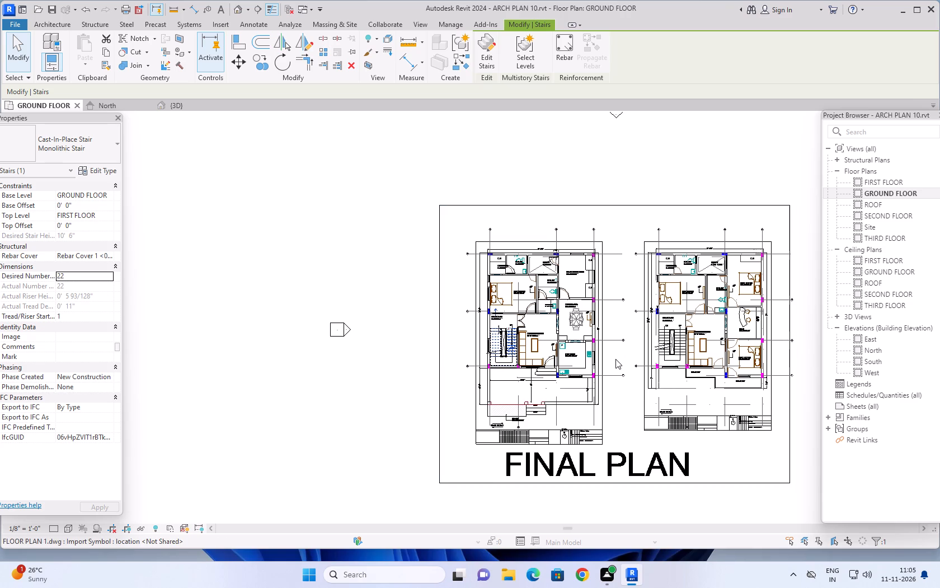
scroll(613, 359, up, 2)
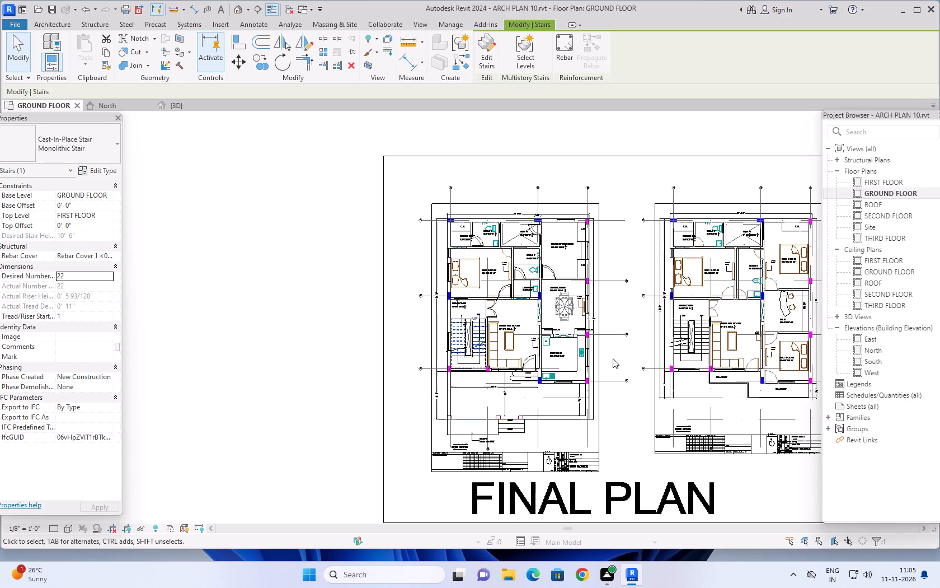
scroll(613, 358, down, 2)
middle_drag(608, 356, 595, 353)
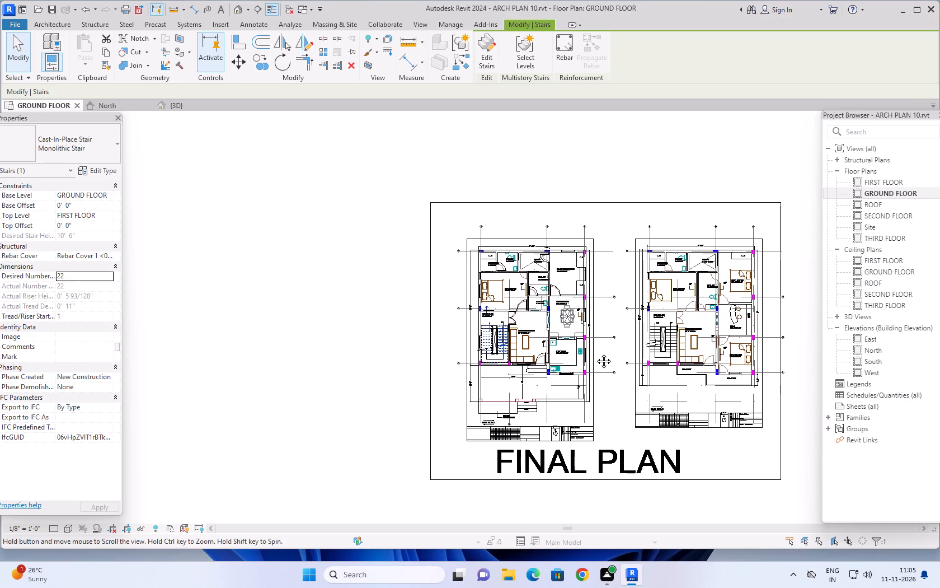
middle_drag(595, 353, 590, 354)
scroll(591, 356, up, 1)
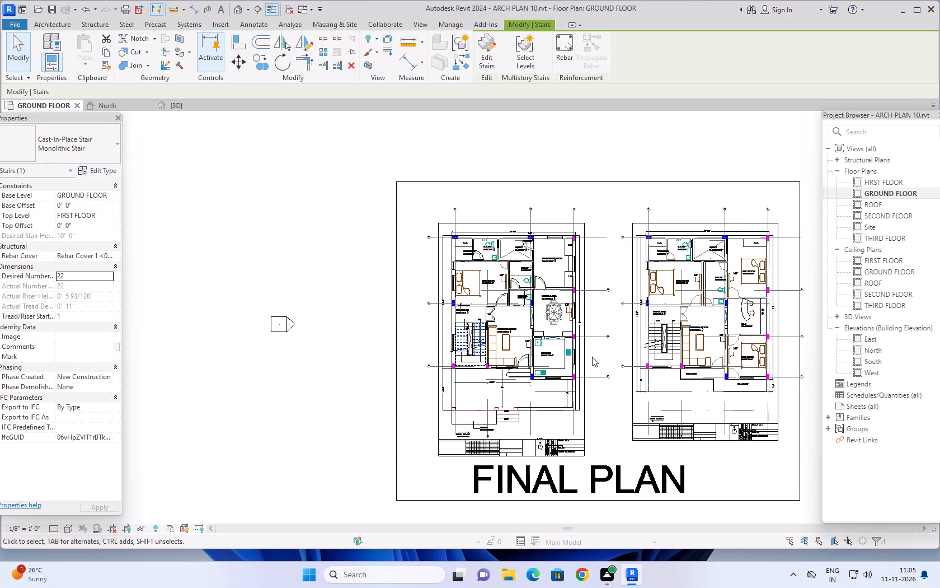
scroll(593, 357, down, 1)
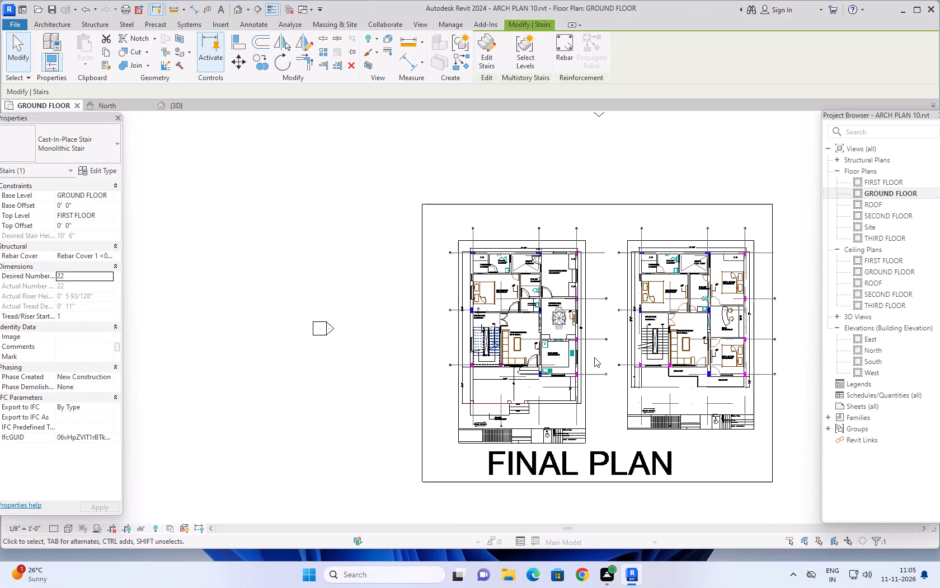
middle_drag(593, 357, 585, 353)
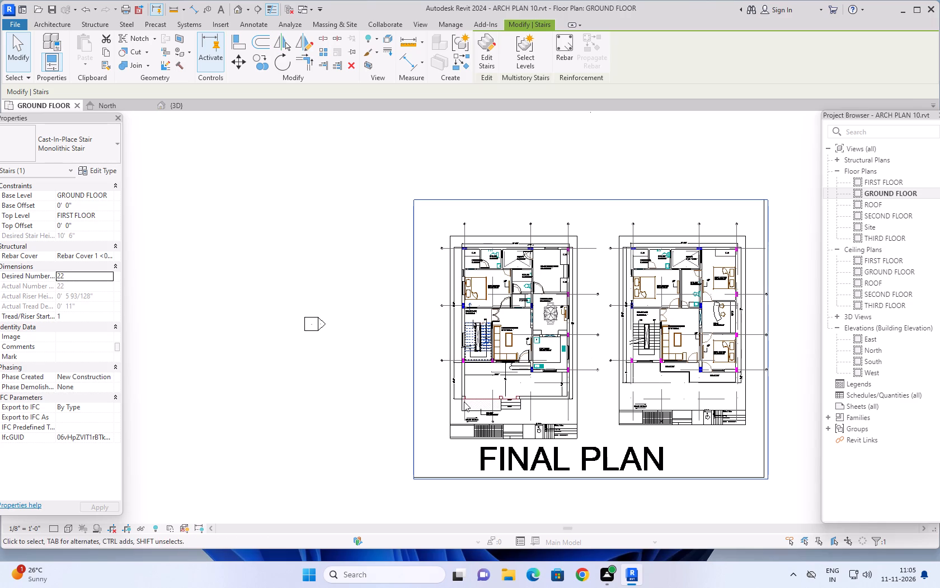
scroll(482, 390, up, 4)
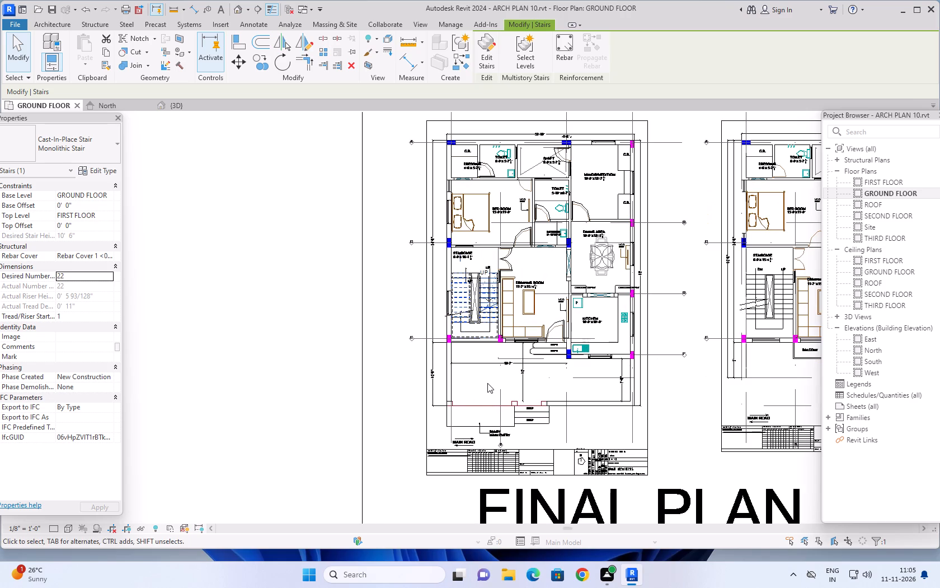
scroll(489, 380, up, 3)
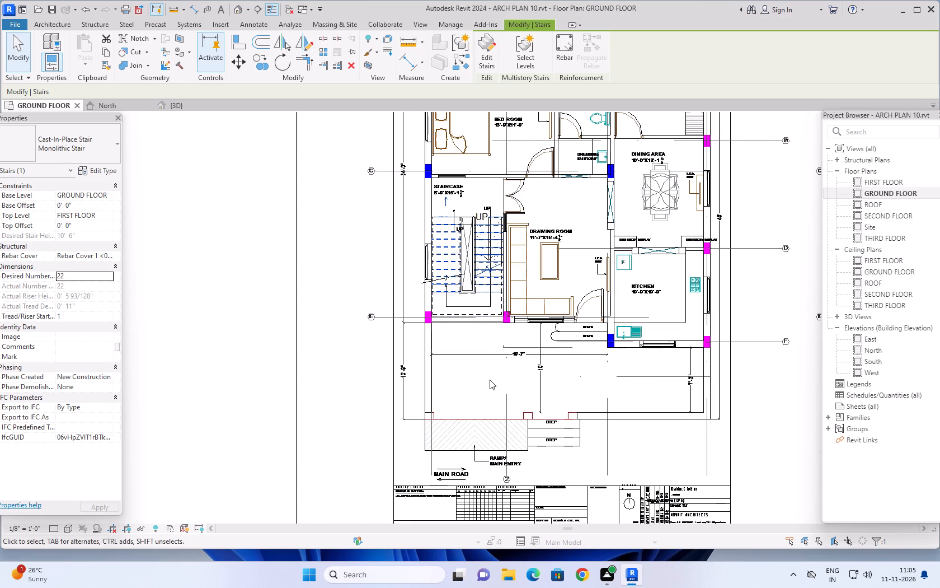
middle_drag(490, 380, 519, 354)
scroll(461, 400, up, 7)
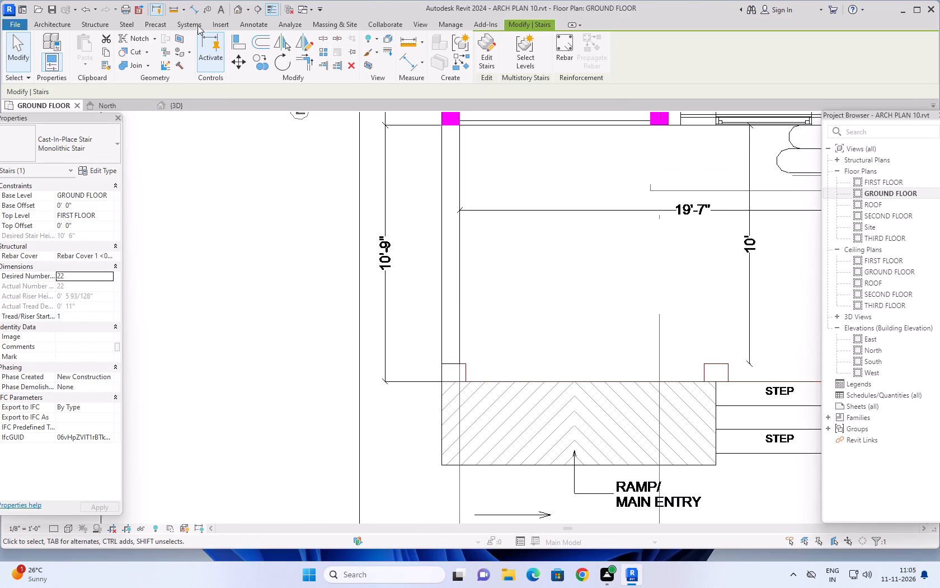
Start the Aligned Dimension tool, close the save reminder without choosing an option, and save the project.
click(193, 10)
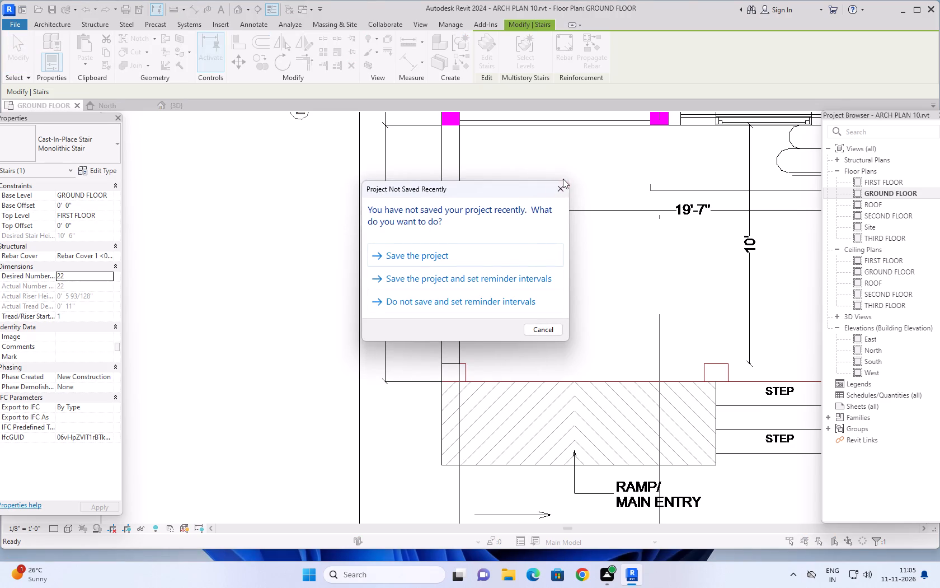
click(563, 186)
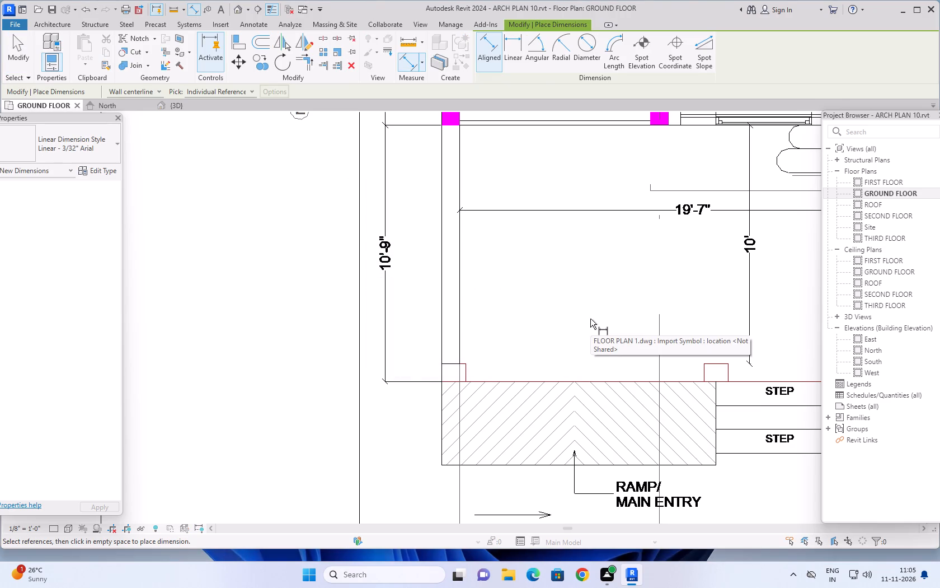
key(ctrl+s)
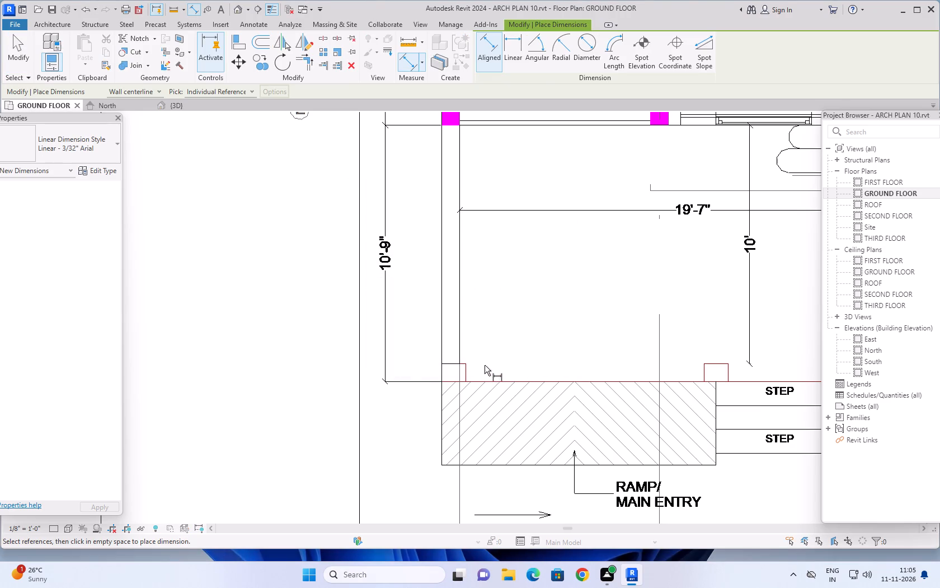
Measure the width and depth of the porch pillar outline at the ramp's outer corner, without placing dimensions.
scroll(469, 365, up, 1)
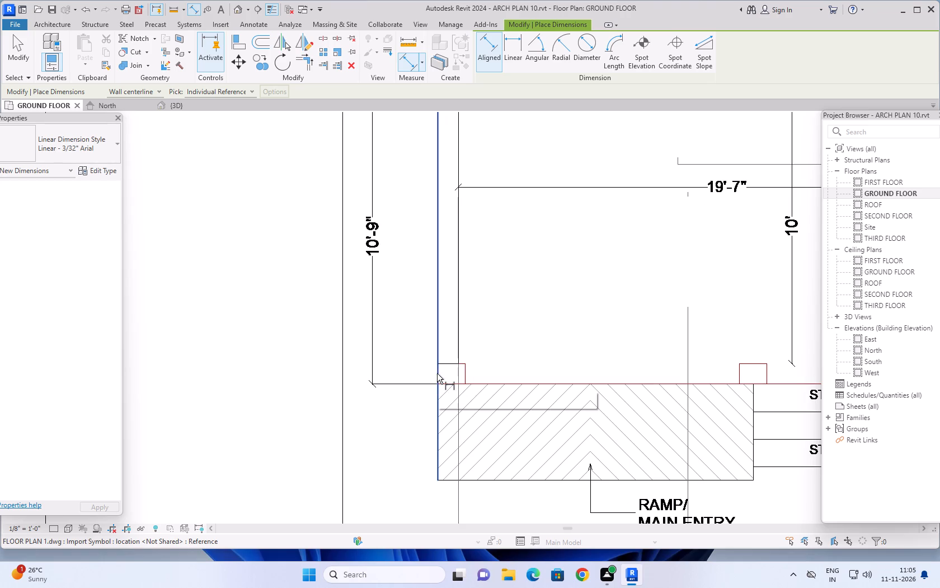
click(438, 374)
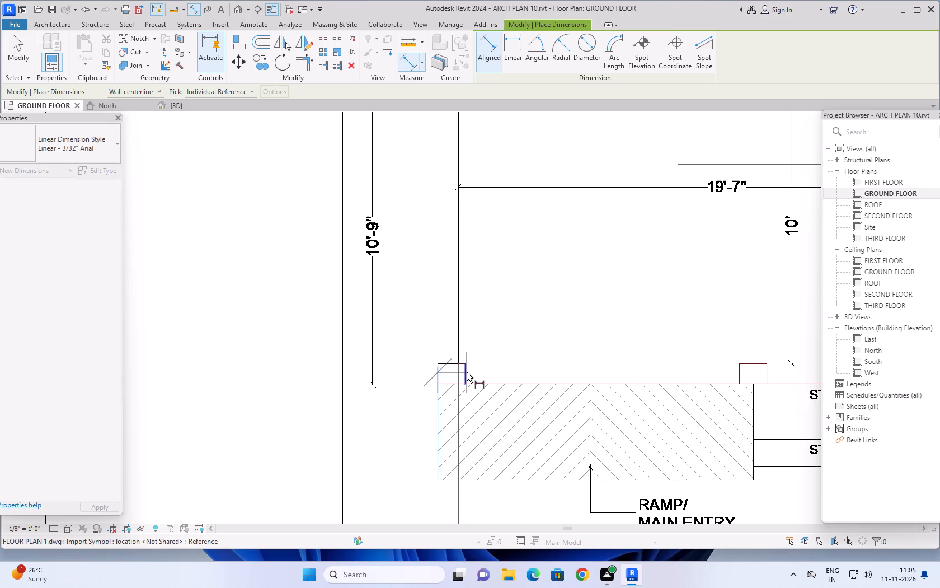
click(466, 372)
scroll(479, 355, down, 1)
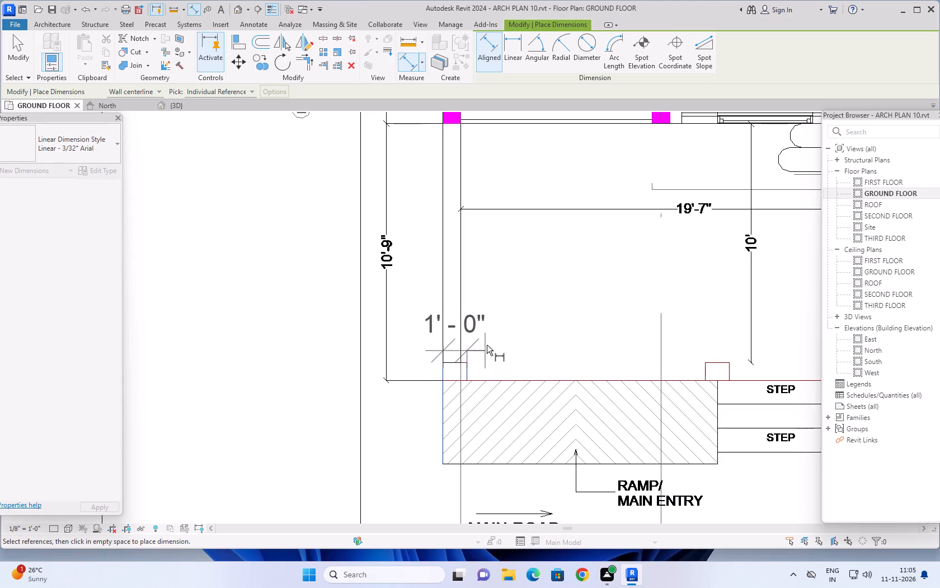
key(Escape)
scroll(449, 369, up, 2)
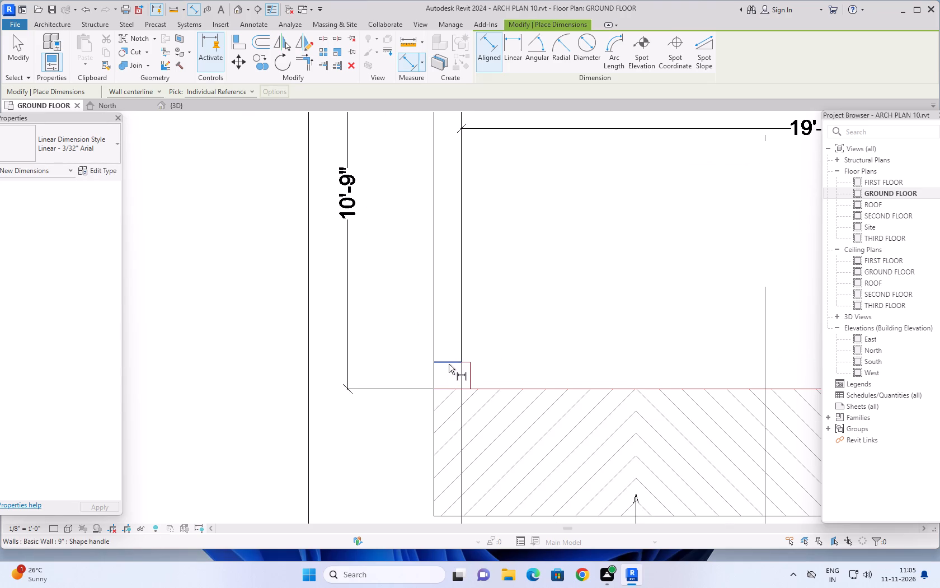
click(449, 364)
click(453, 390)
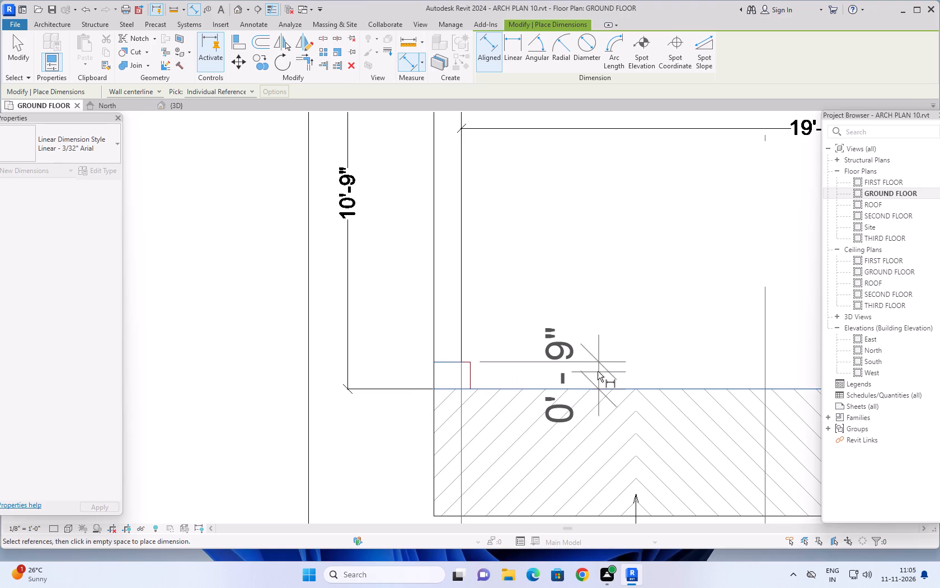
key(Escape)
Measure the width of the porch pillar outline between the ramp and the steps, without placing a dimension.
scroll(599, 370, down, 5)
middle_drag(601, 348, 590, 346)
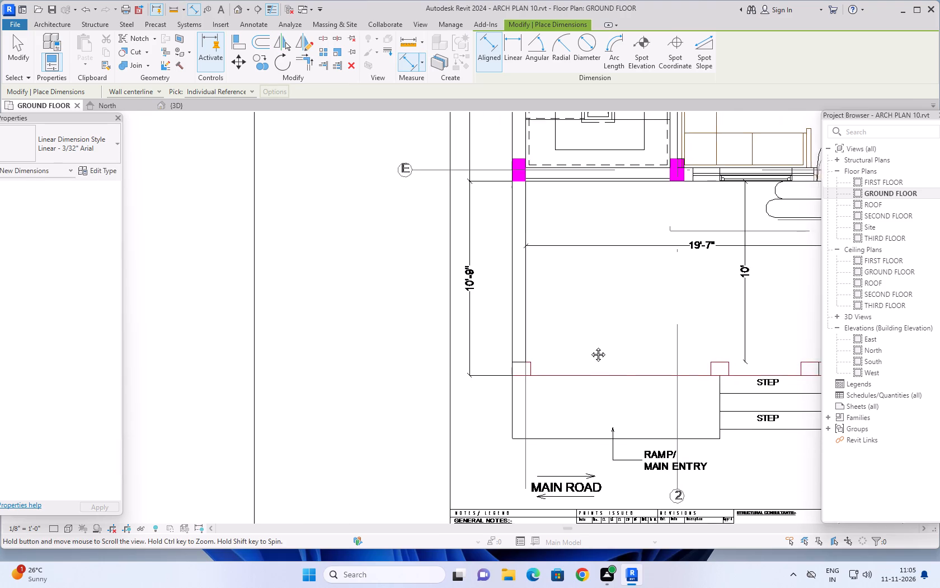
middle_drag(590, 346, 544, 344)
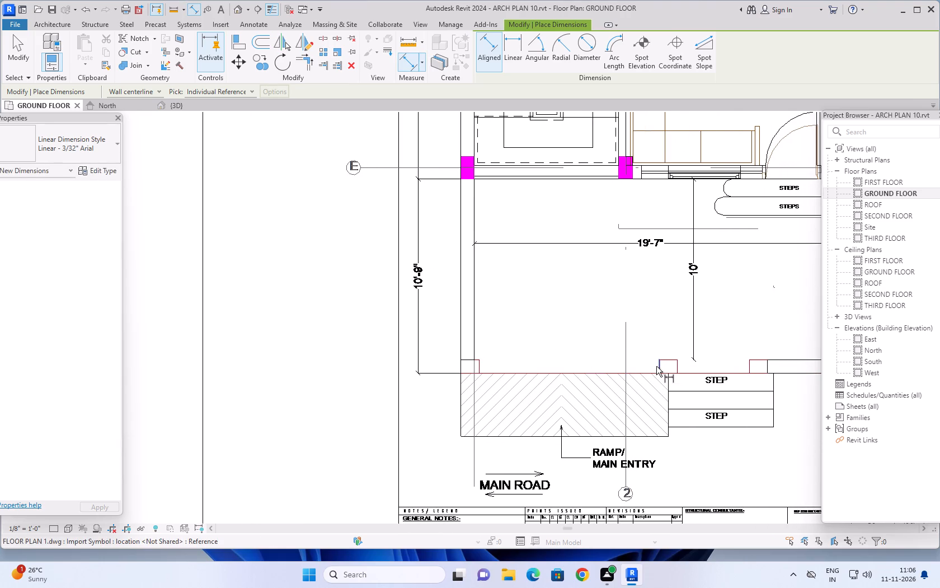
click(656, 367)
click(677, 366)
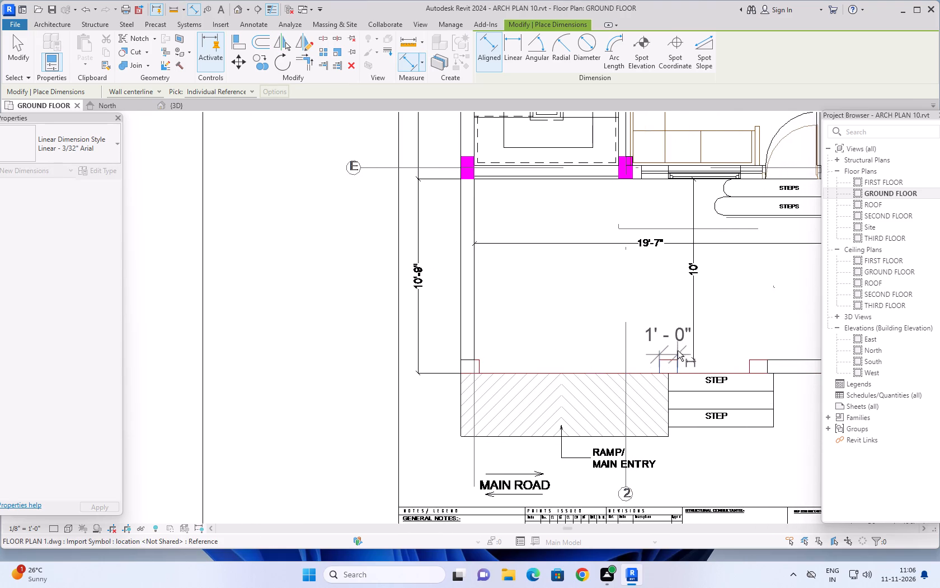
key(Escape)
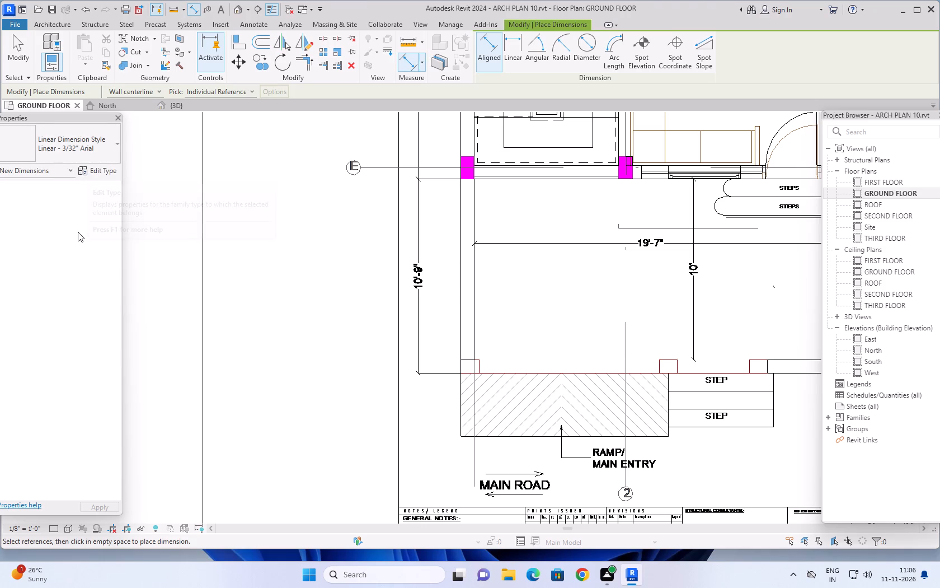
Create an architectural Rectangular Column type named 1'X9" by duplicating the 1'3"X9" type and setting its width to 1'.
scroll(85, 223, down, 2)
click(60, 24)
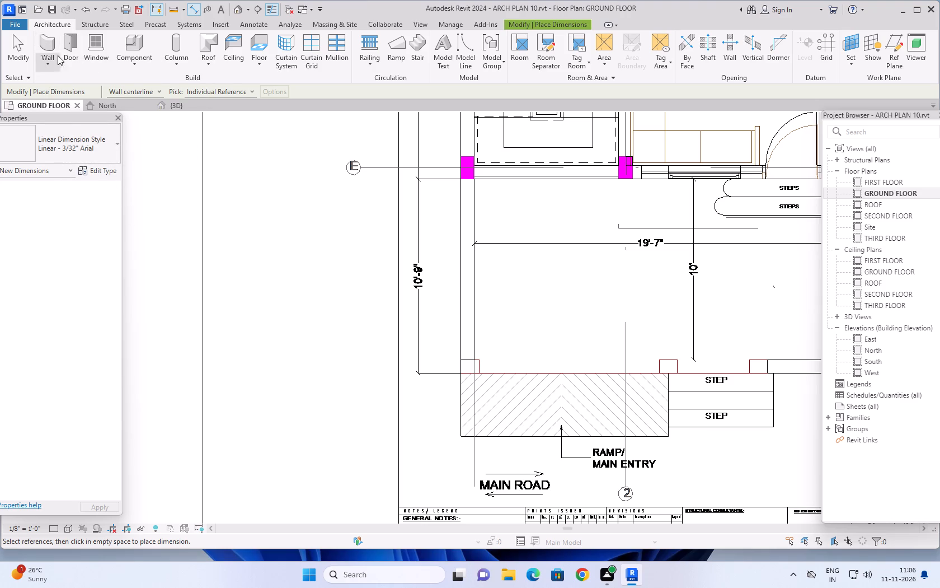
click(172, 64)
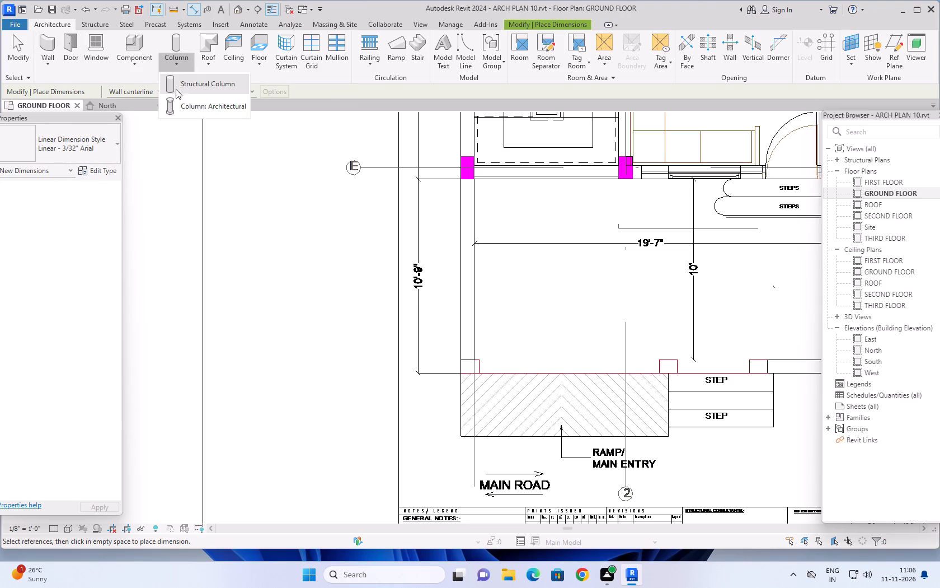
click(181, 98)
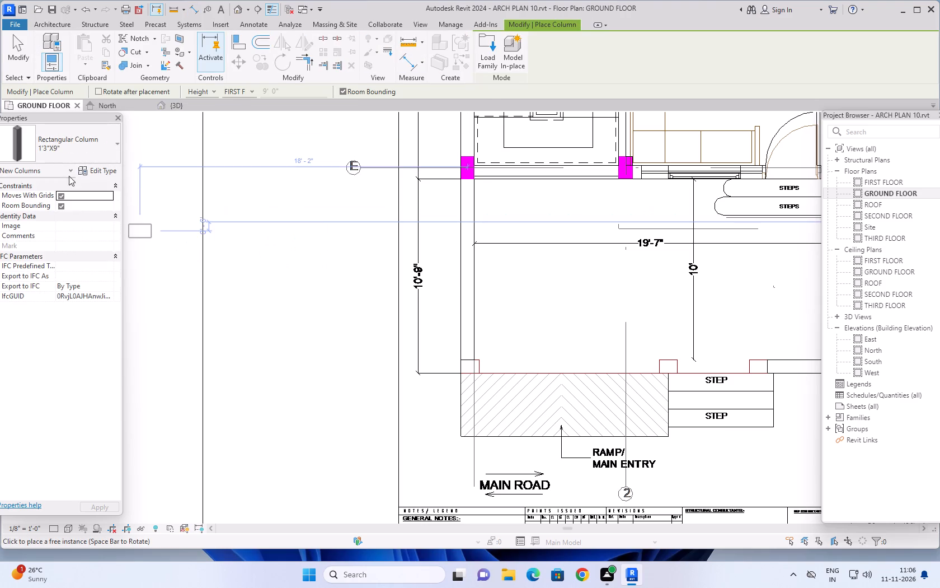
click(98, 168)
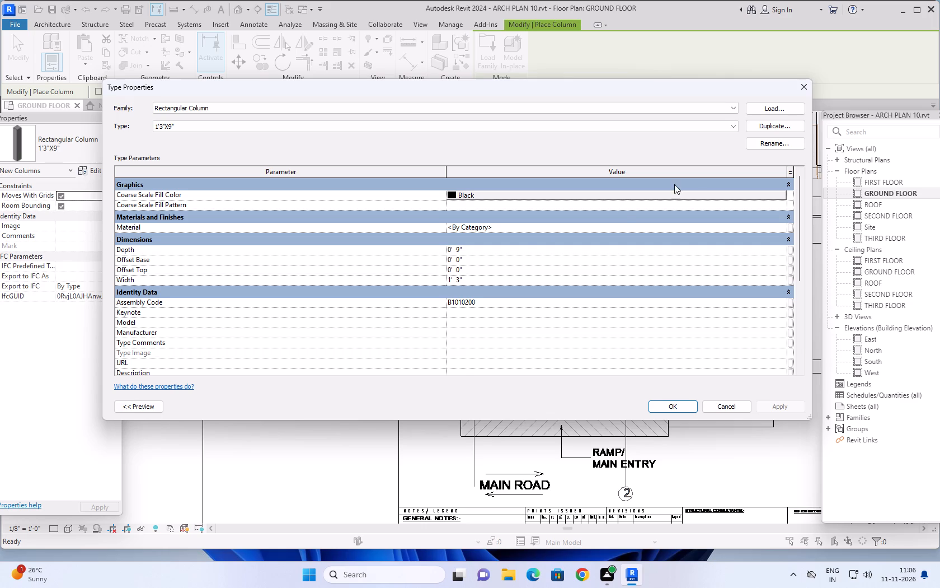
click(765, 126)
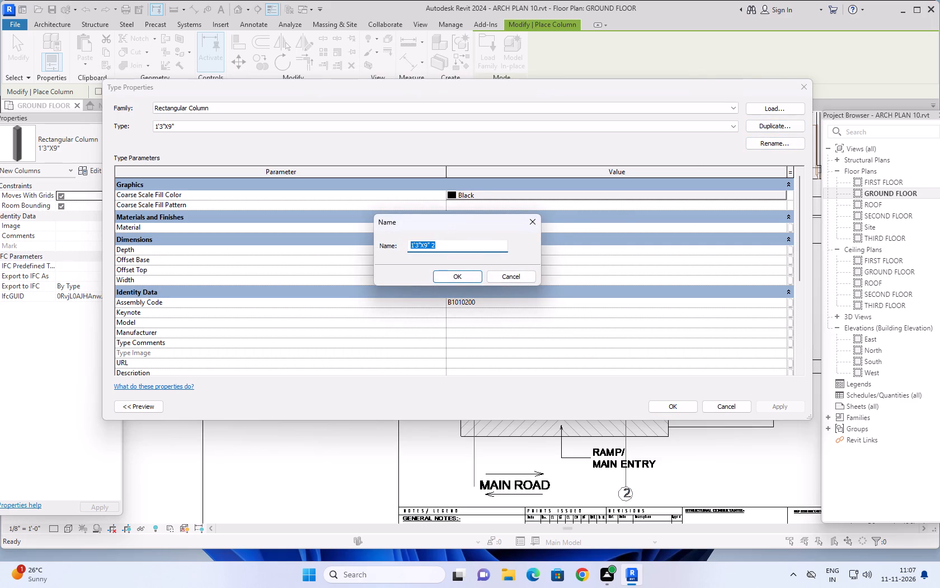
text(1')
text(X9")
key(Return)
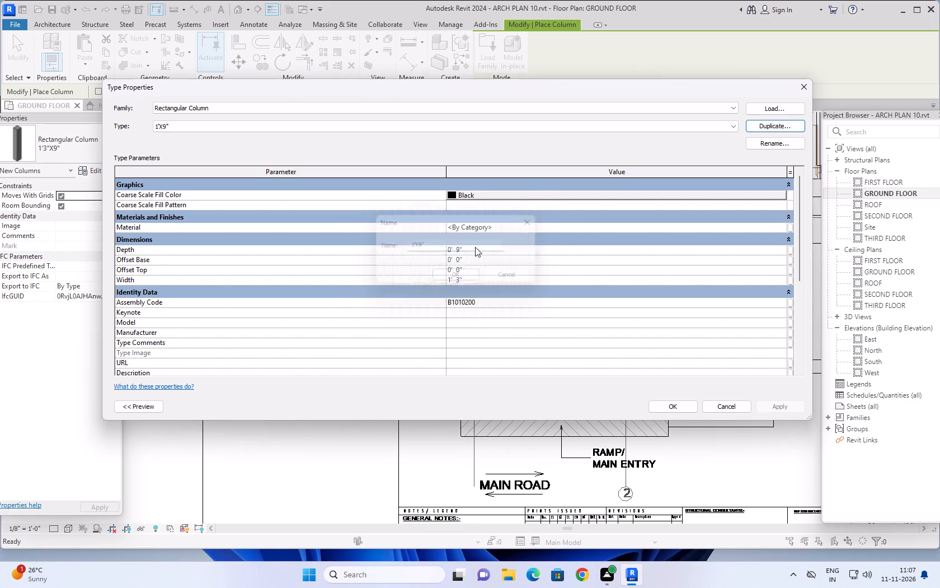
click(480, 281)
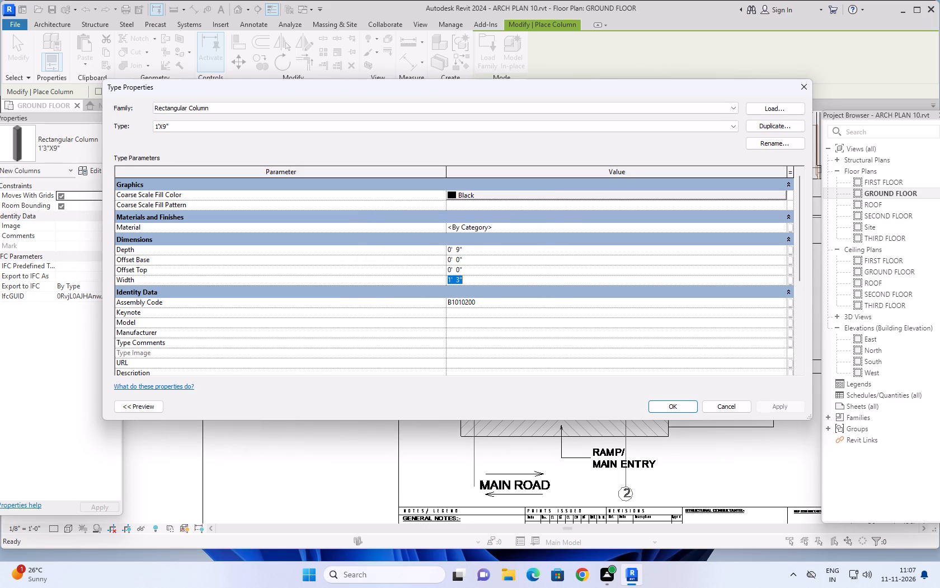
text(1')
click(795, 406)
click(673, 405)
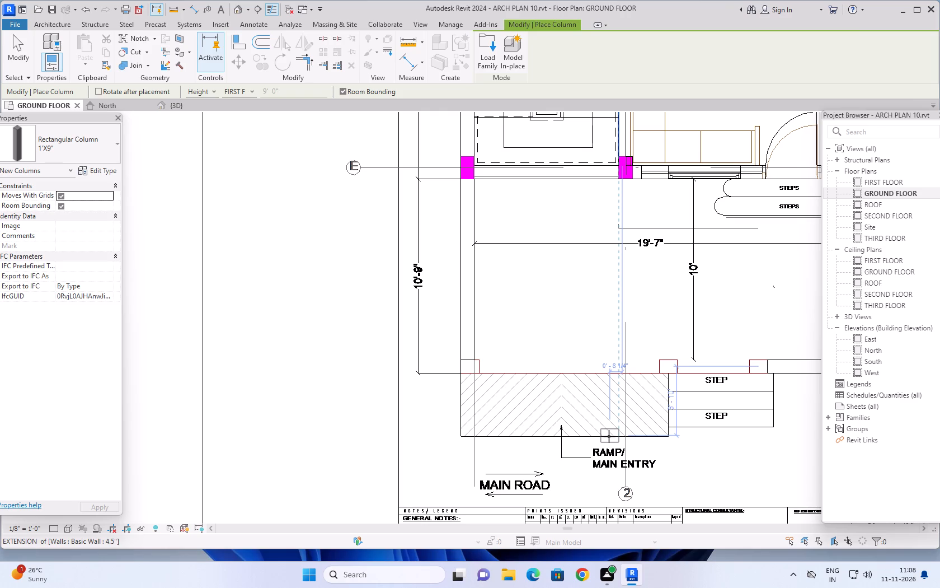
key(Escape)
key(Escape)
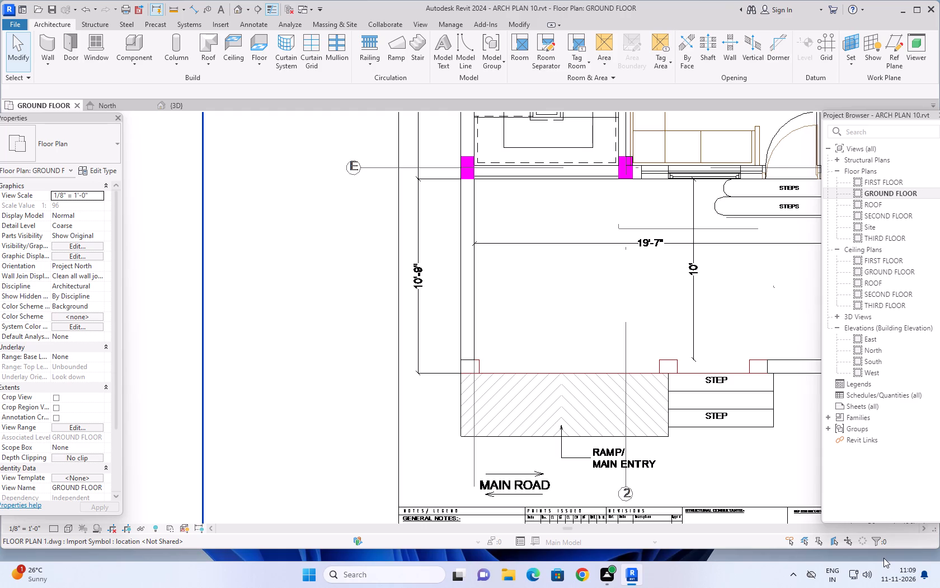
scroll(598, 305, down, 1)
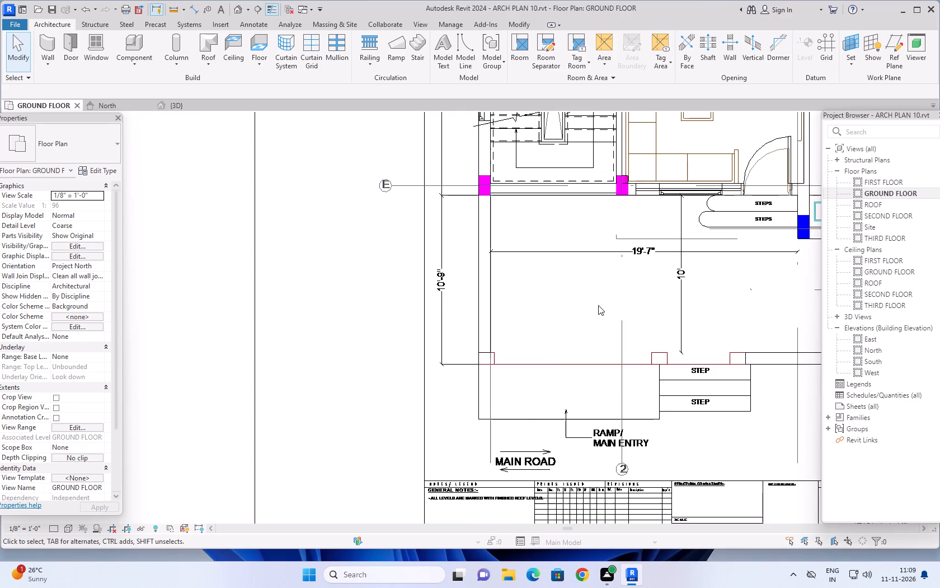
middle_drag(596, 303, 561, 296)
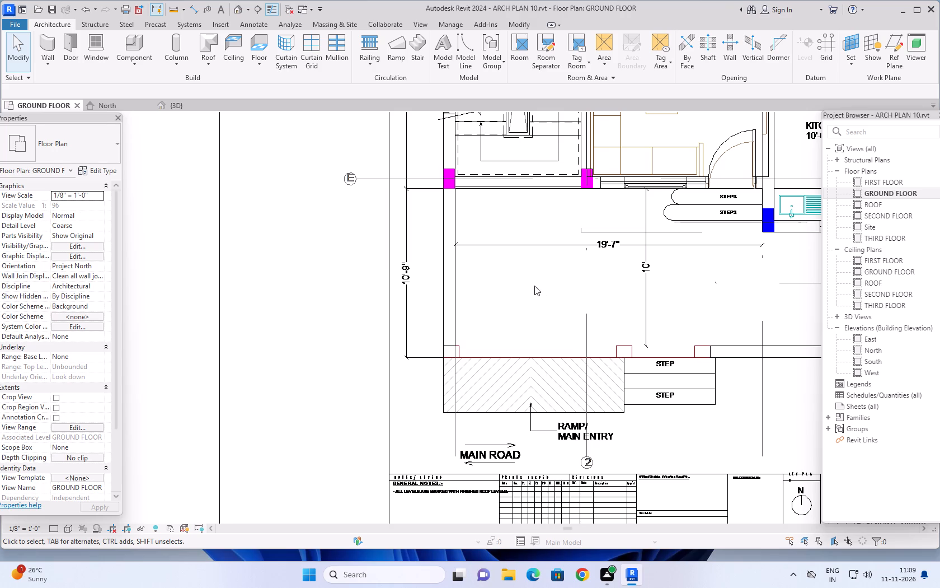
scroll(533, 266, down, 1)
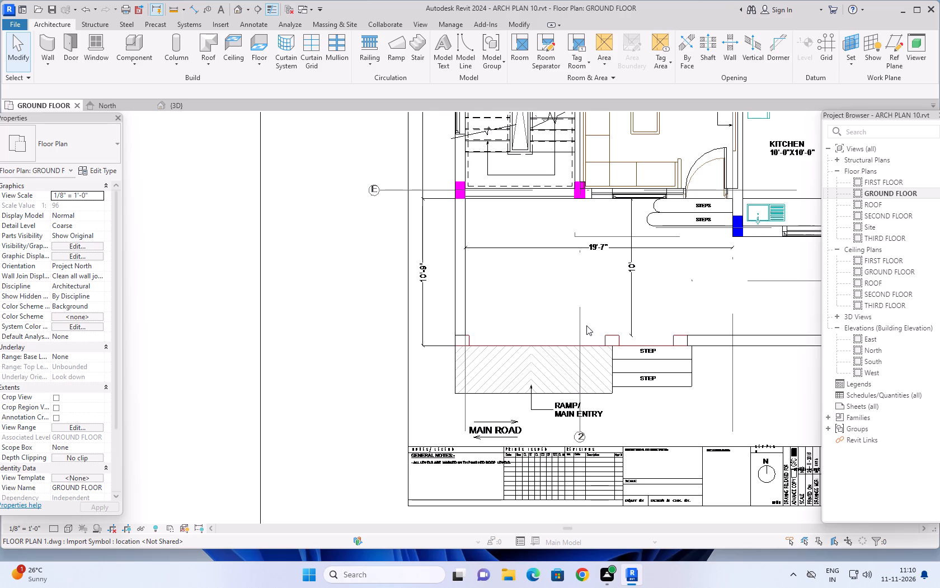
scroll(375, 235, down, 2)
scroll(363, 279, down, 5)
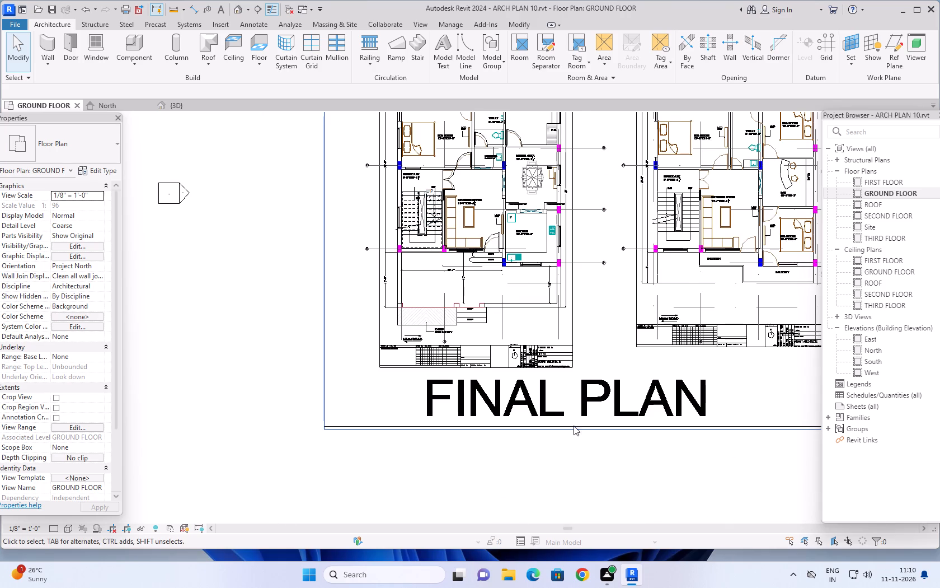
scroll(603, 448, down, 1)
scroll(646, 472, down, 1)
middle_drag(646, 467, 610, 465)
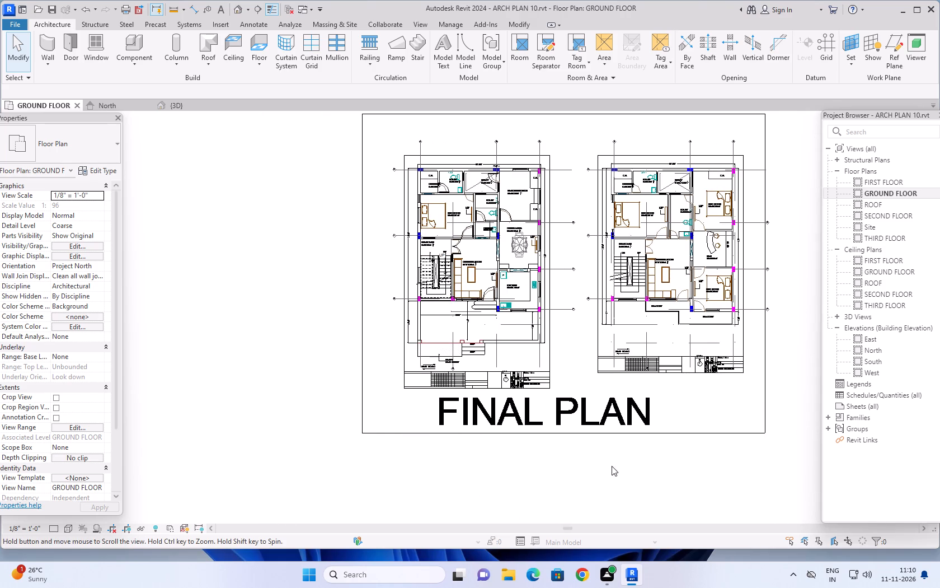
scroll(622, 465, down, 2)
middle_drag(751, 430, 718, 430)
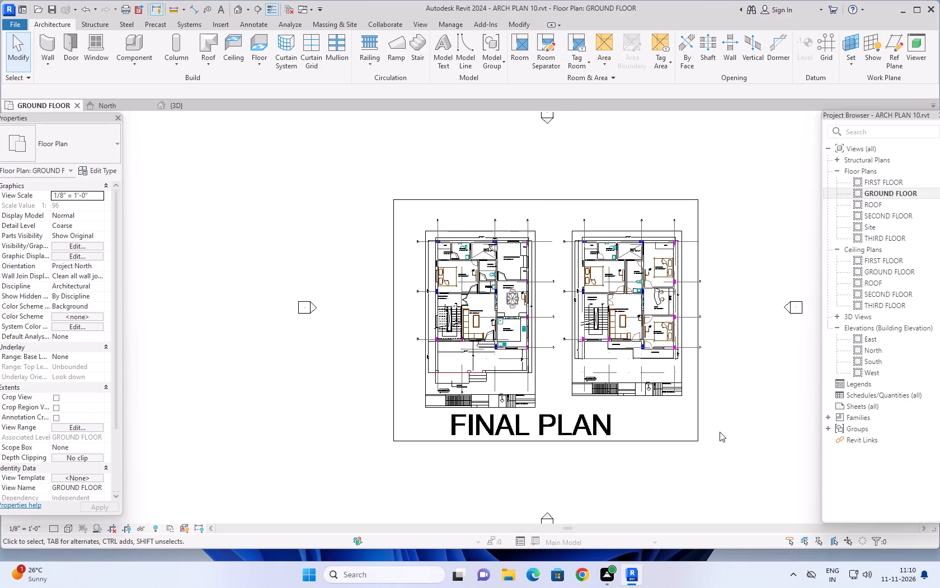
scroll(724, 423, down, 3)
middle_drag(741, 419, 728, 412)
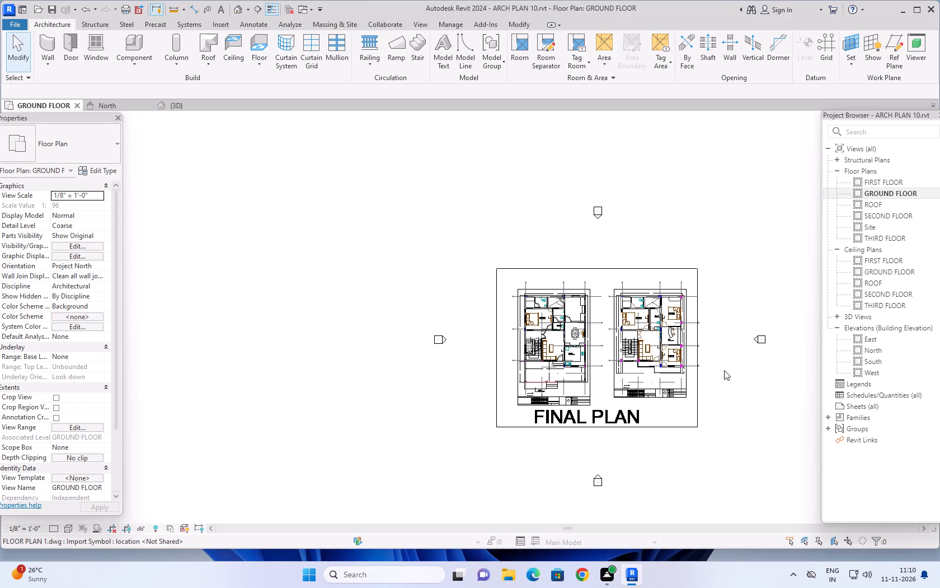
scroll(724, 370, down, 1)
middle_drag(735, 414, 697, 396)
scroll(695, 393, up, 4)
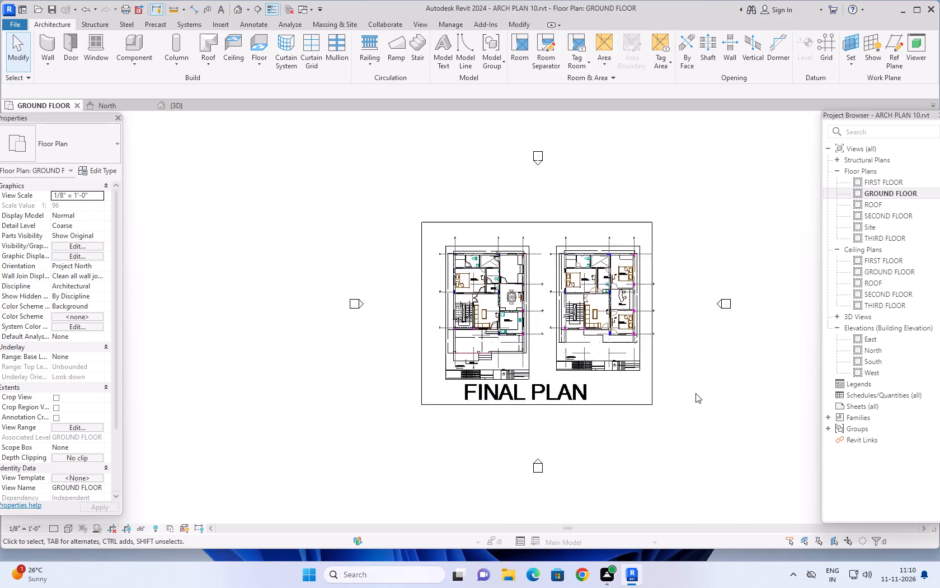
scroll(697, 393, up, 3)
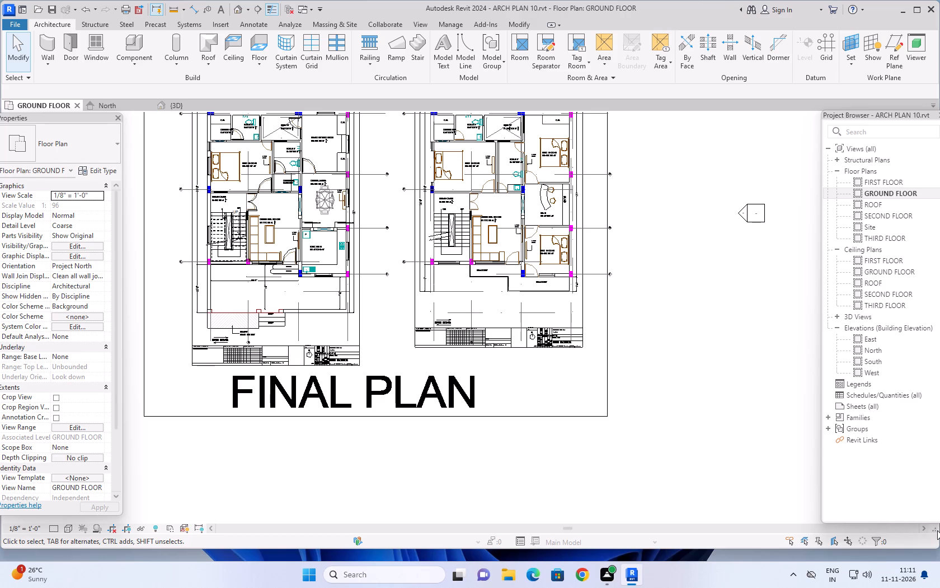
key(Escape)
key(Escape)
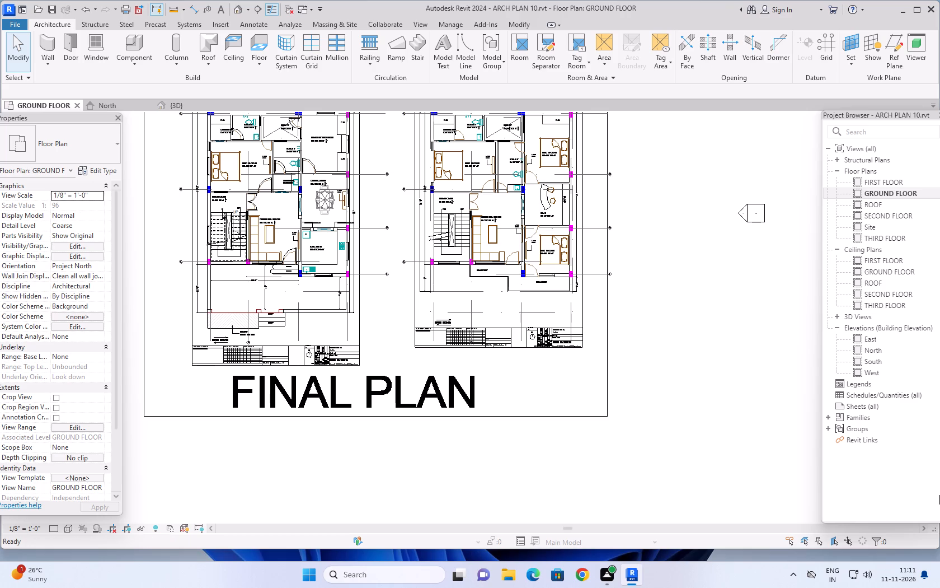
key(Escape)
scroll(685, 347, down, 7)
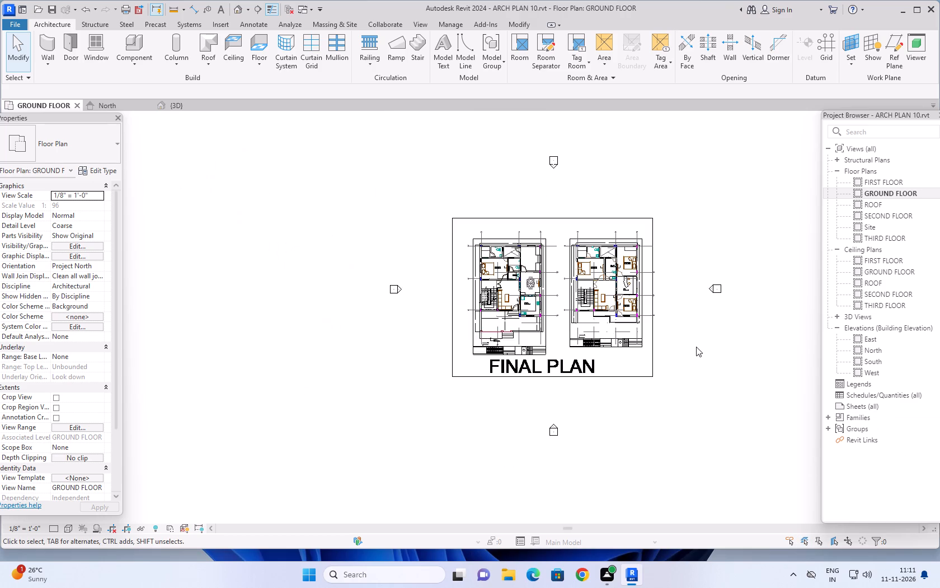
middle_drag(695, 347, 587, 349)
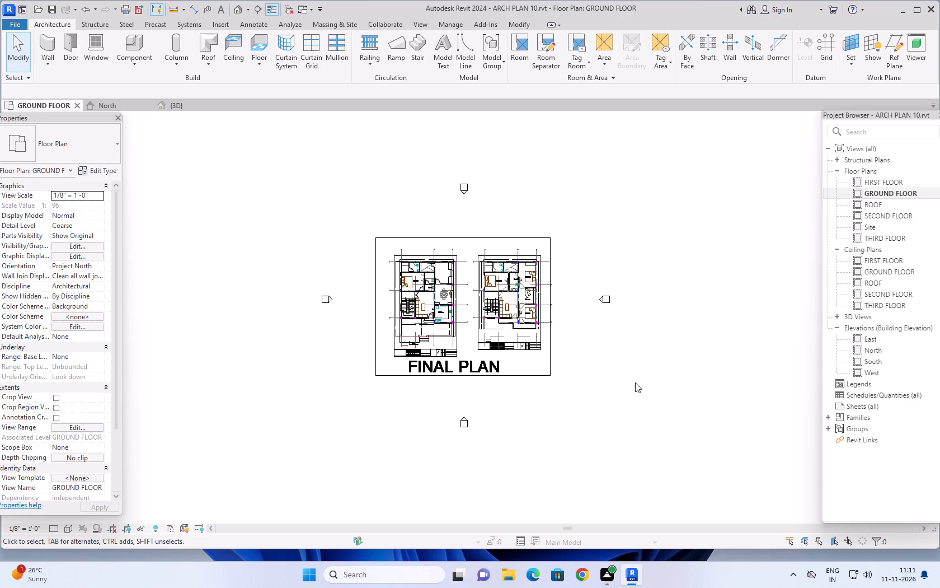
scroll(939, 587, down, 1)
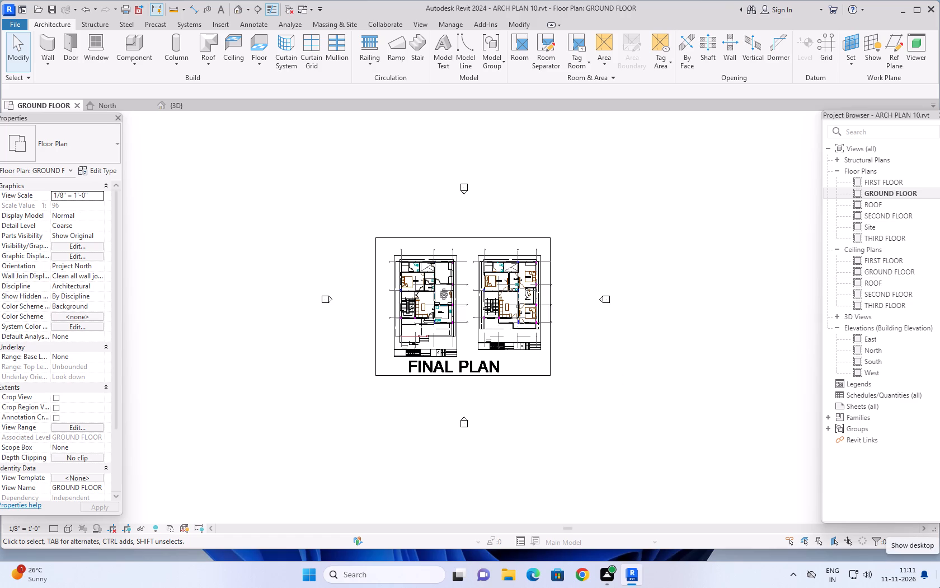
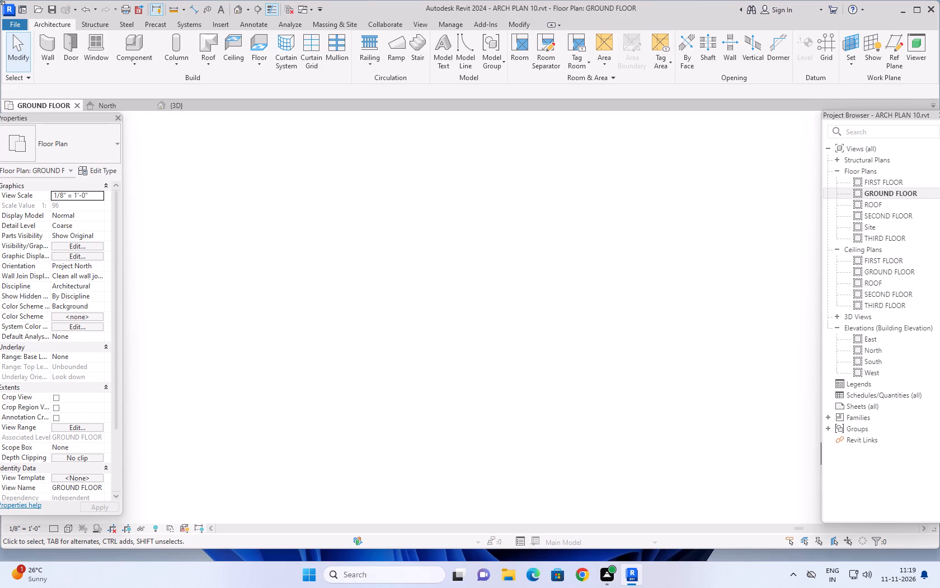
Locate the imported FINAL PLAN drawing in the ground floor view and look over both floor layouts.
scroll(422, 252, down, 6)
scroll(560, 439, down, 4)
scroll(566, 386, down, 4)
middle_drag(495, 406, 630, 344)
scroll(571, 323, up, 9)
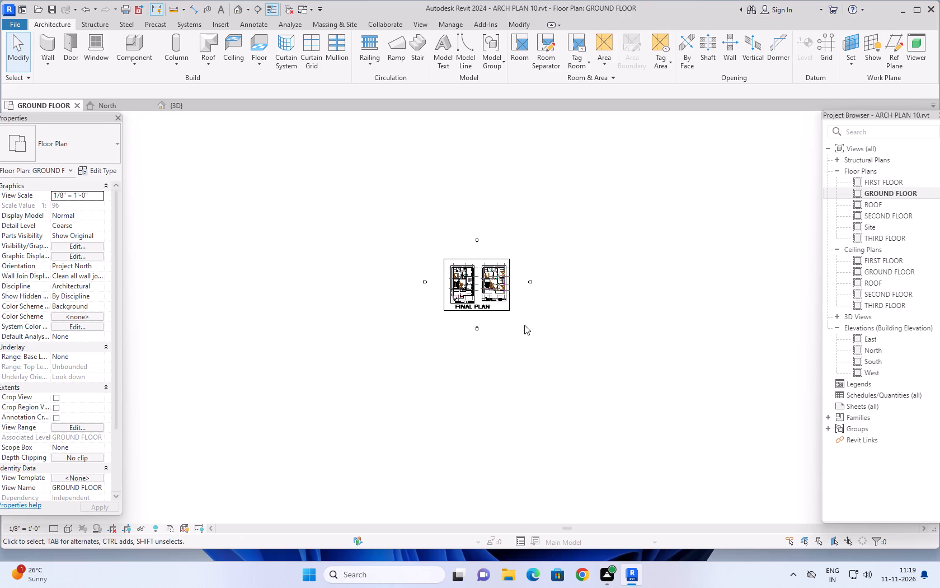
scroll(524, 325, up, 4)
middle_drag(552, 331, 670, 399)
scroll(670, 399, up, 5)
key(Escape)
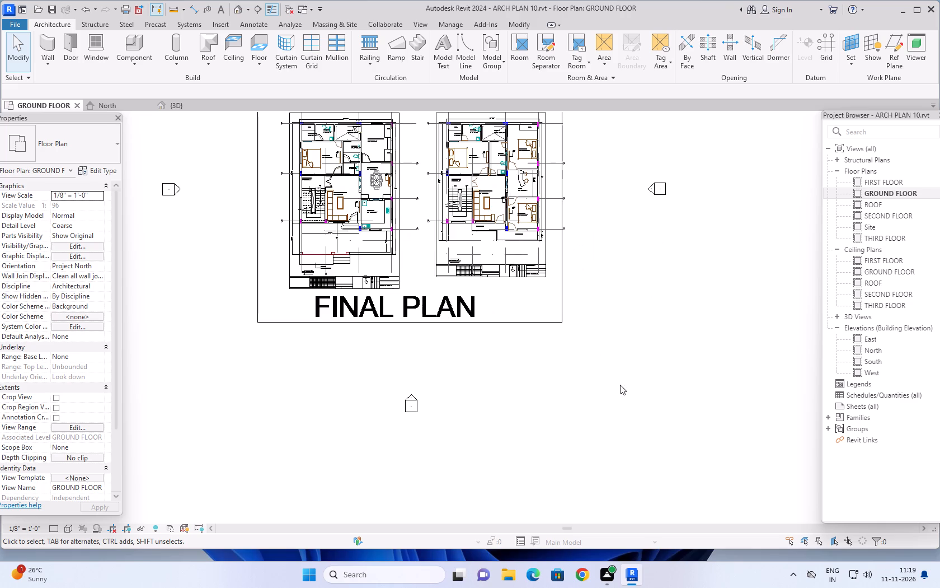
key(Escape)
middle_drag(606, 377, 686, 438)
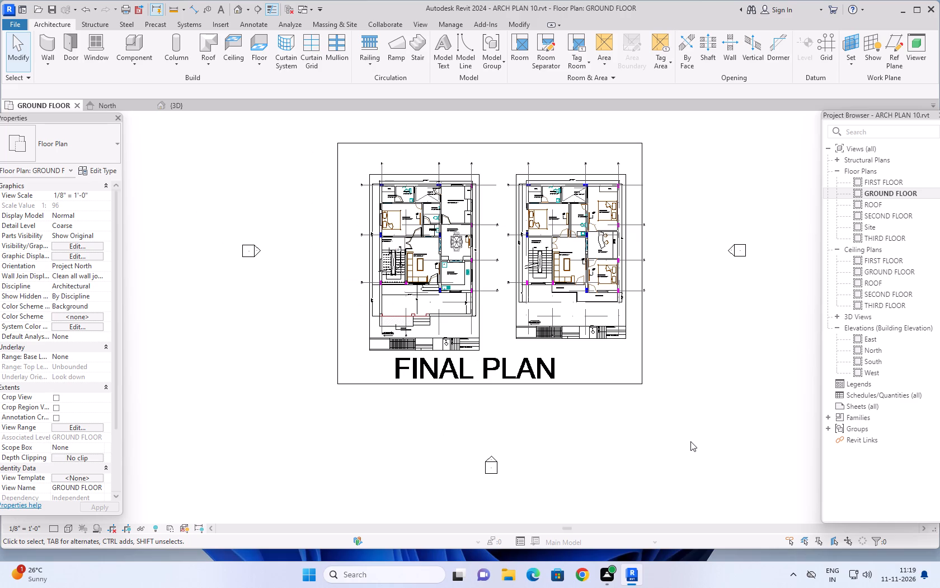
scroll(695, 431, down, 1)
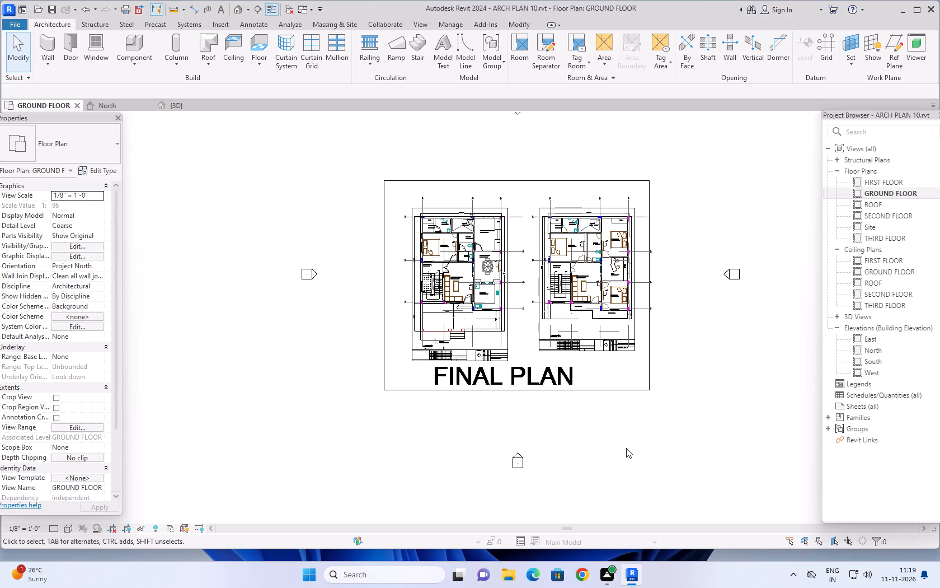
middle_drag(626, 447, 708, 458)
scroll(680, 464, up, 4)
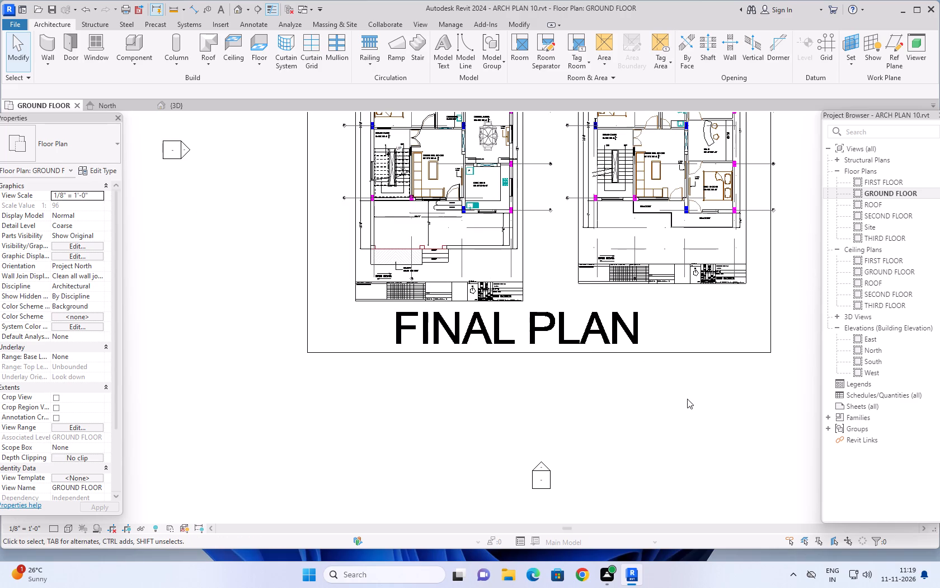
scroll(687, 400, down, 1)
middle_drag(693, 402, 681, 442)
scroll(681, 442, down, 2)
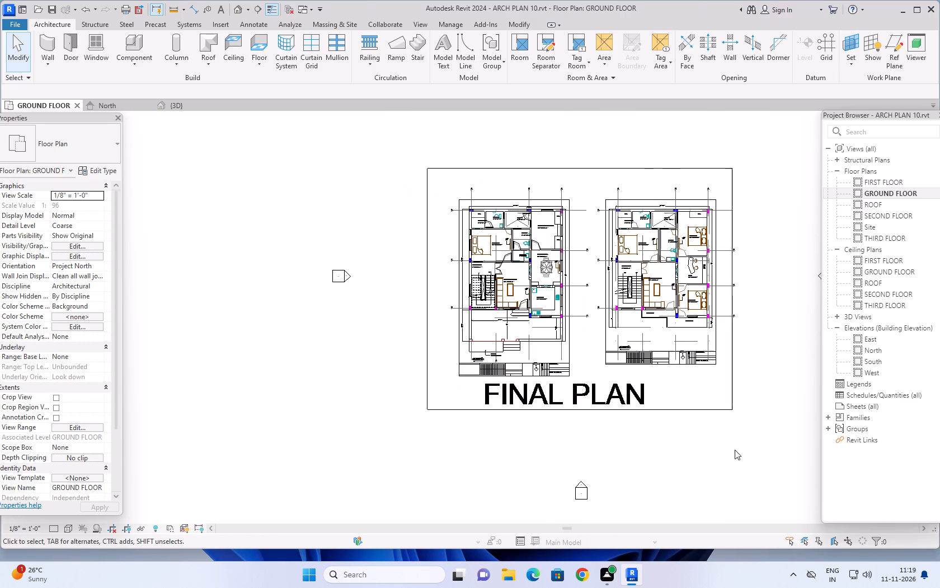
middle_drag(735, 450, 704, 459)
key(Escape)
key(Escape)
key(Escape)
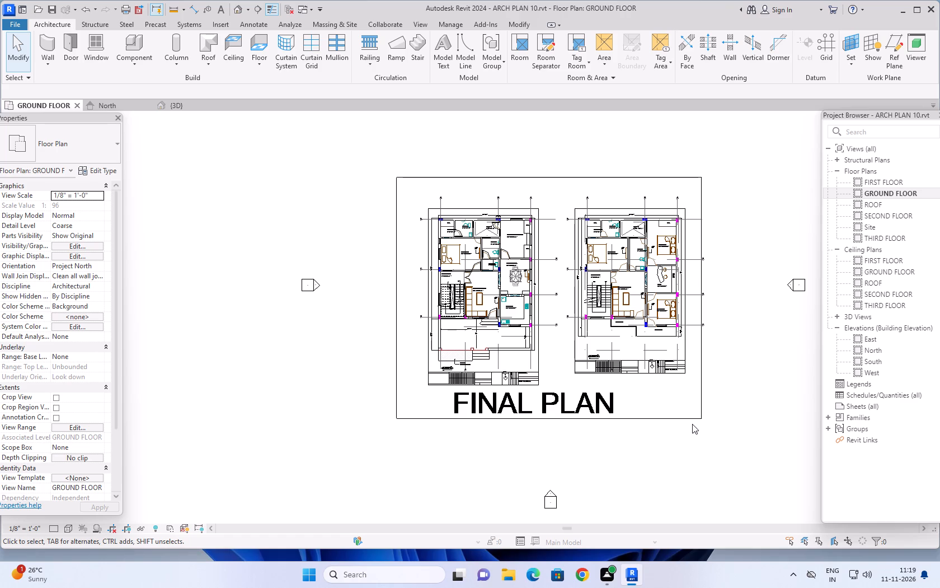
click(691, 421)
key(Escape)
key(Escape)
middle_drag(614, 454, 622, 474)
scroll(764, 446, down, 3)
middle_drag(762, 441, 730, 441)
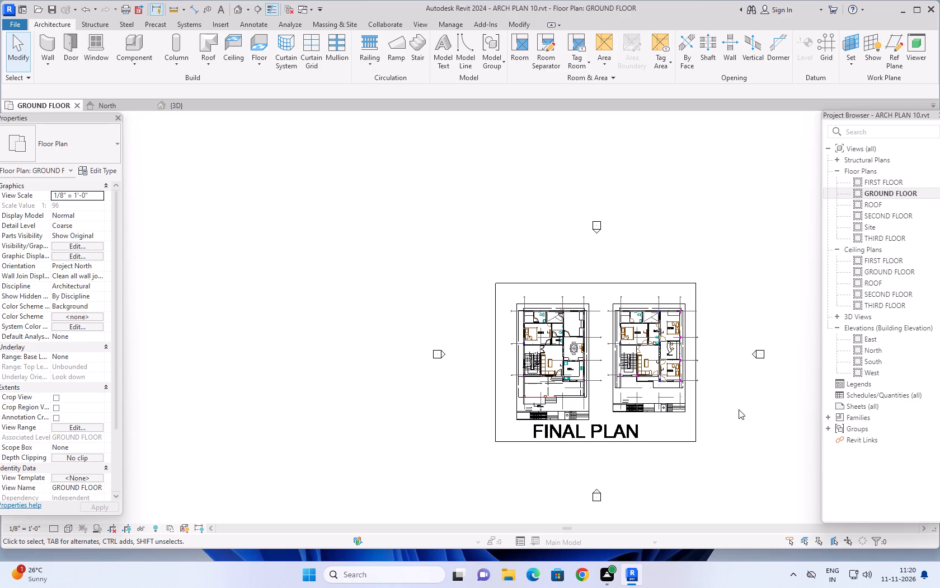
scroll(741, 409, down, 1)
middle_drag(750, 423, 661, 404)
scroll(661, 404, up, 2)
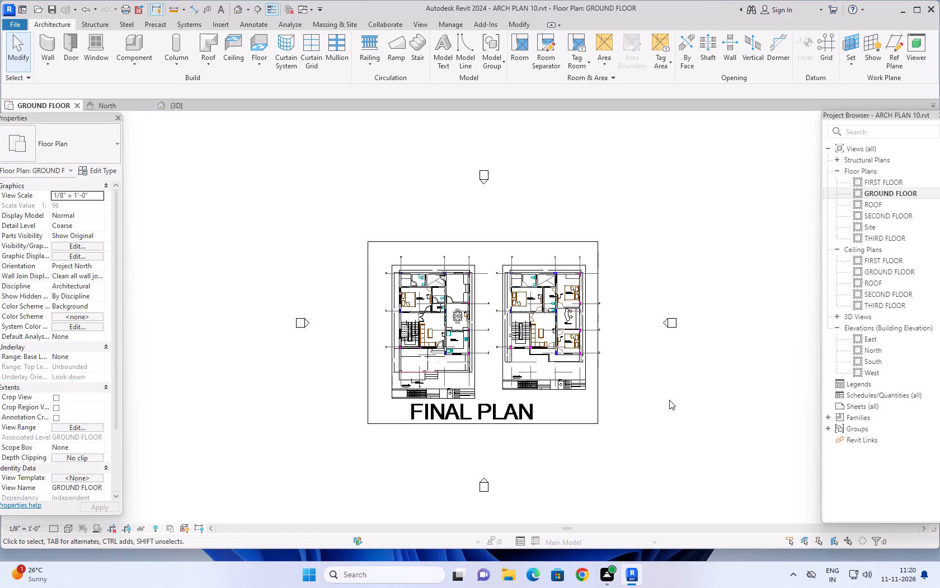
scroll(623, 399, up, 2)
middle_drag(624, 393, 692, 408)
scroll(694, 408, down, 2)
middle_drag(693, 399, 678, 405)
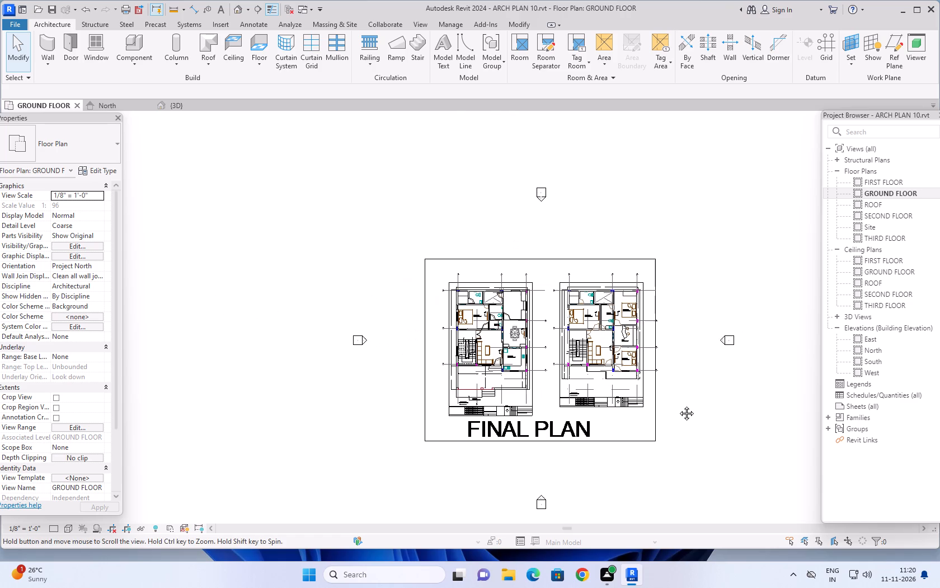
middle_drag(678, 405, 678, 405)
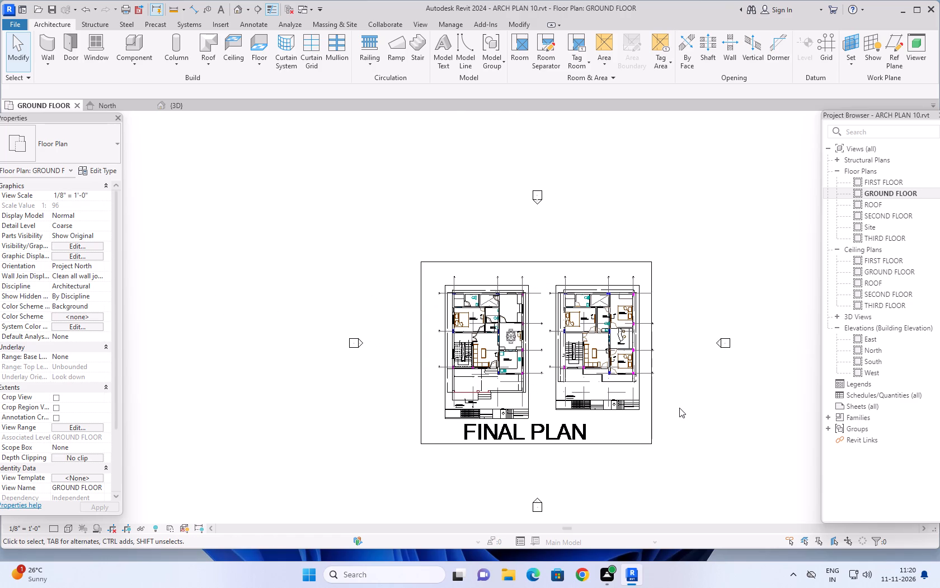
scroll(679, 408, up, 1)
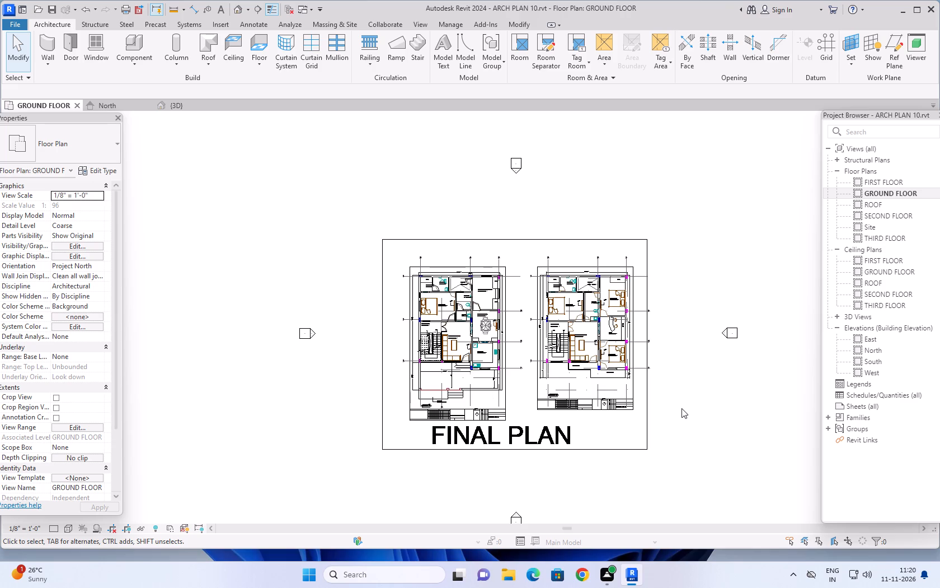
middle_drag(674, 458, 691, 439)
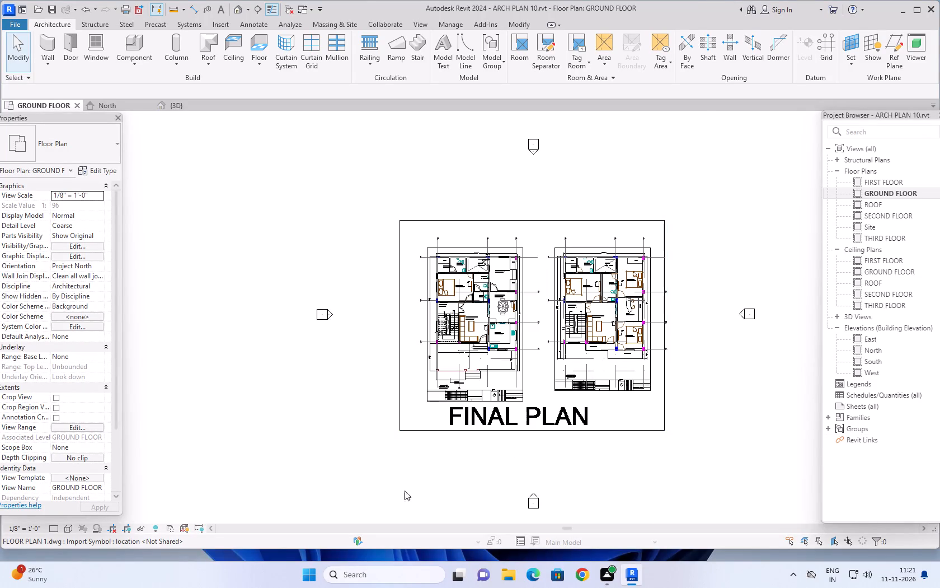
Examine the ground floor layout in plan, from the staircase and drawing room to the front porch and ramp.
scroll(442, 477, up, 3)
middle_drag(478, 447, 463, 459)
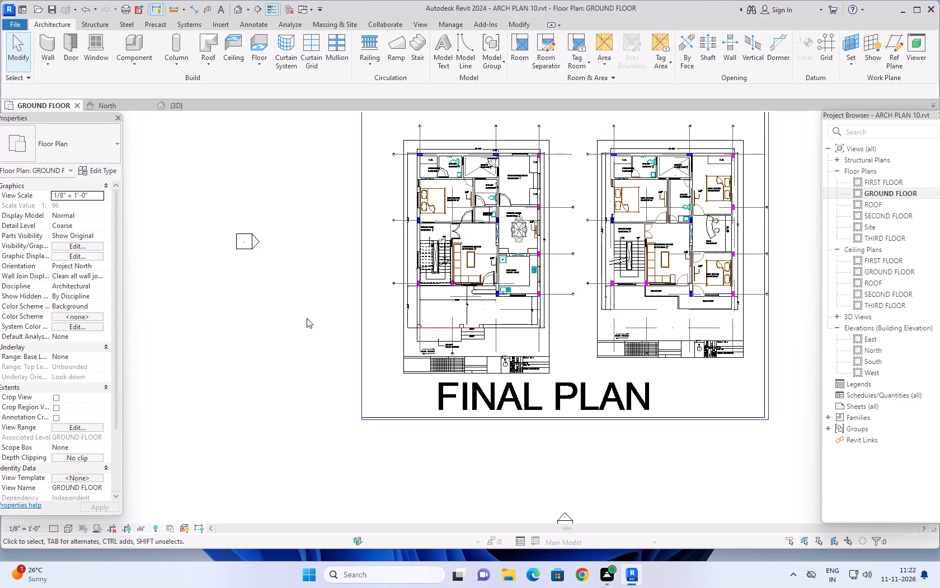
middle_drag(308, 308, 298, 337)
scroll(364, 323, up, 4)
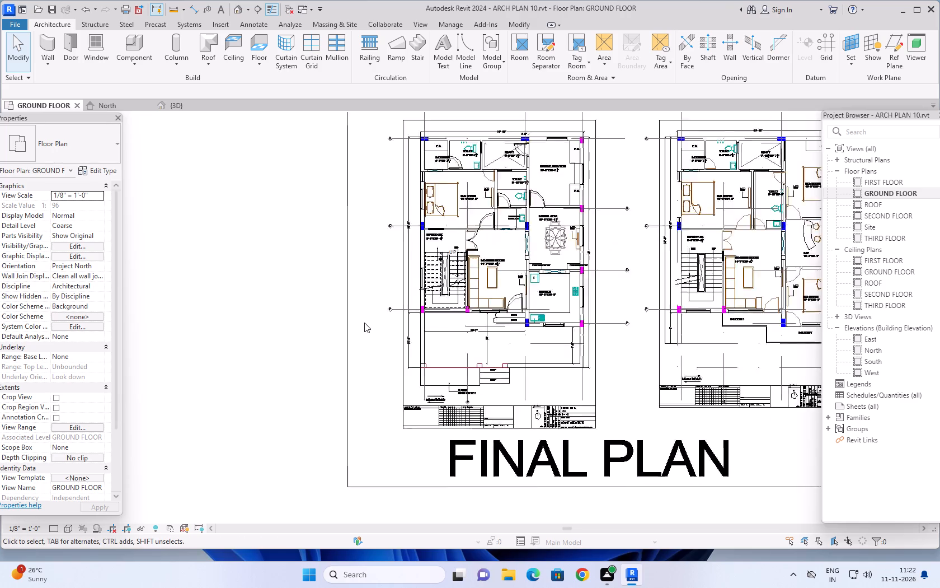
scroll(364, 323, up, 2)
middle_drag(374, 305, 344, 352)
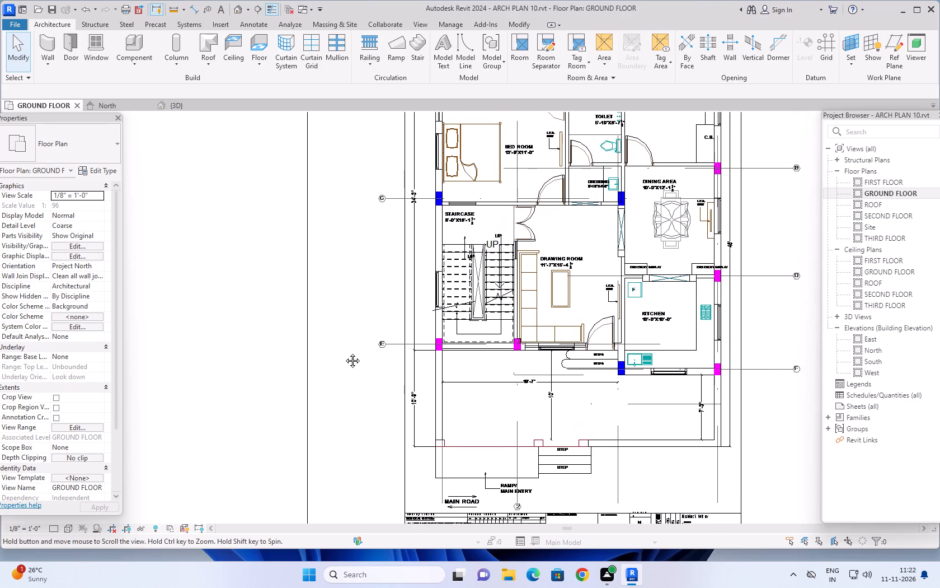
middle_drag(344, 352, 311, 363)
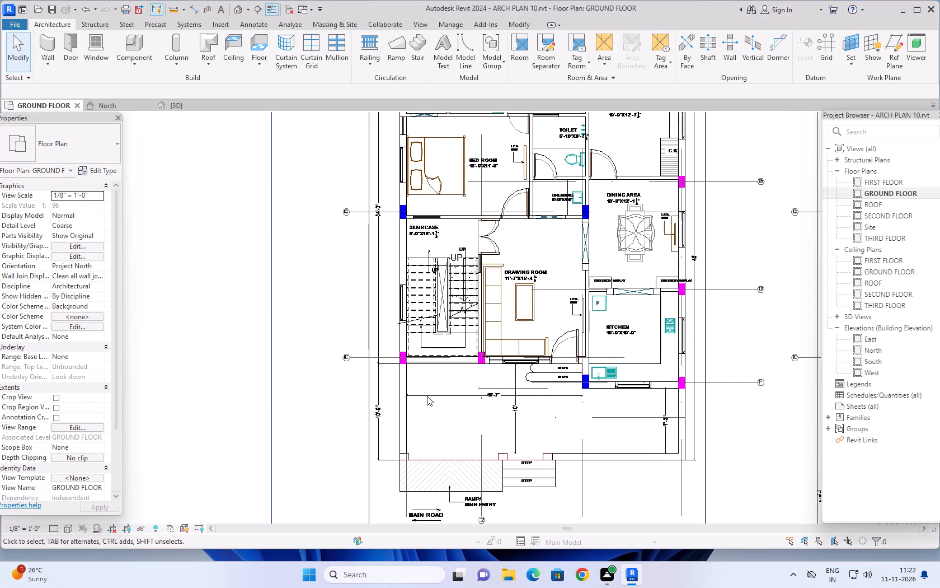
scroll(427, 396, up, 5)
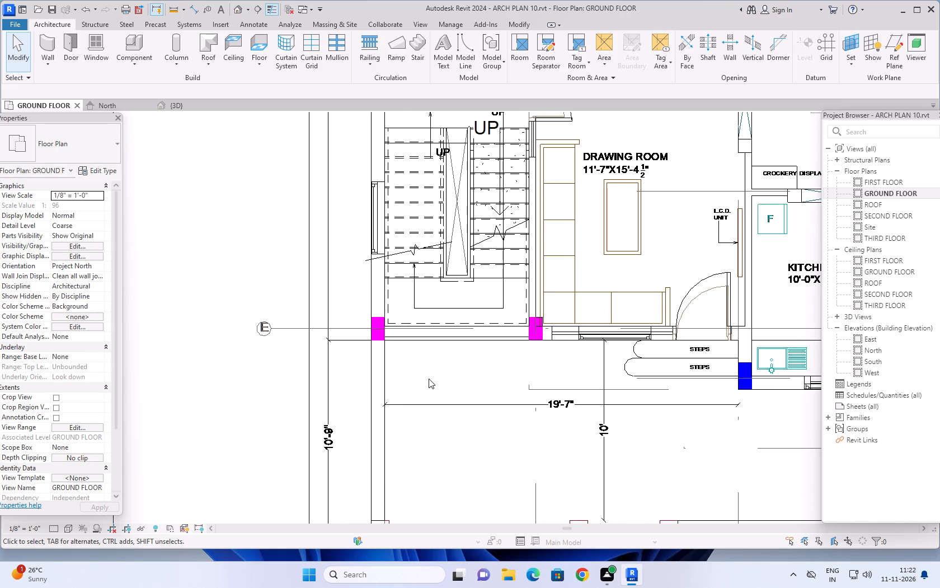
middle_drag(431, 373, 414, 396)
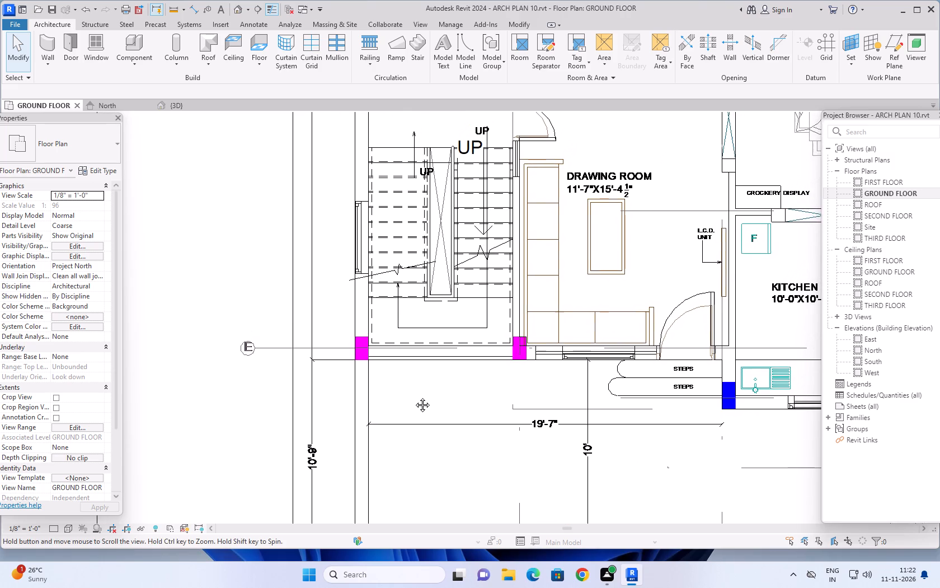
middle_drag(414, 396, 408, 414)
scroll(422, 404, down, 3)
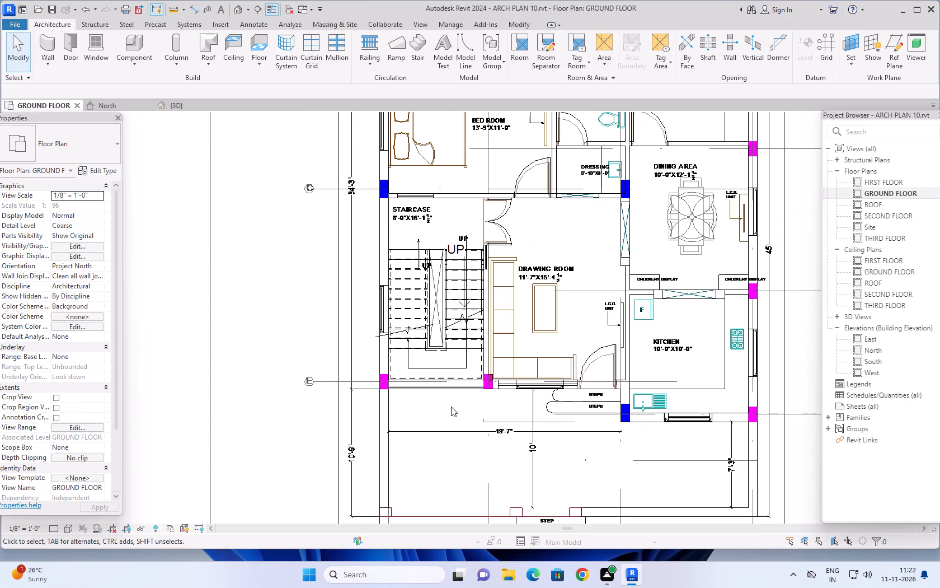
middle_drag(448, 405, 414, 413)
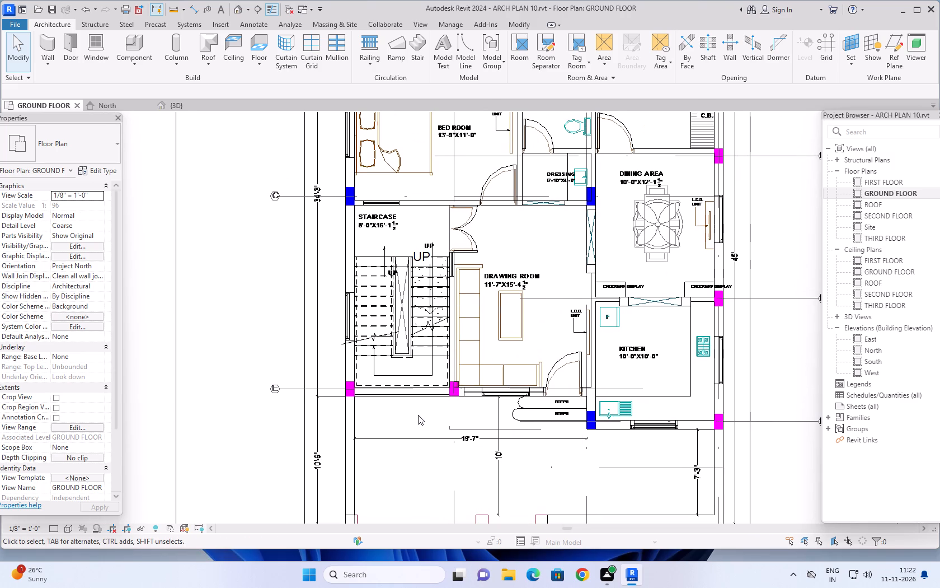
scroll(527, 276, down, 4)
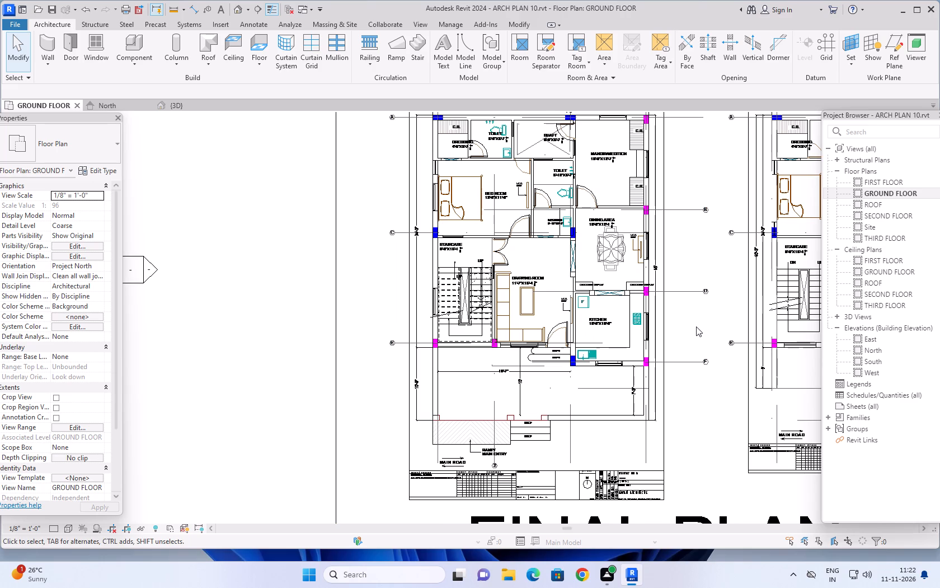
scroll(696, 326, down, 1)
middle_drag(693, 325, 668, 329)
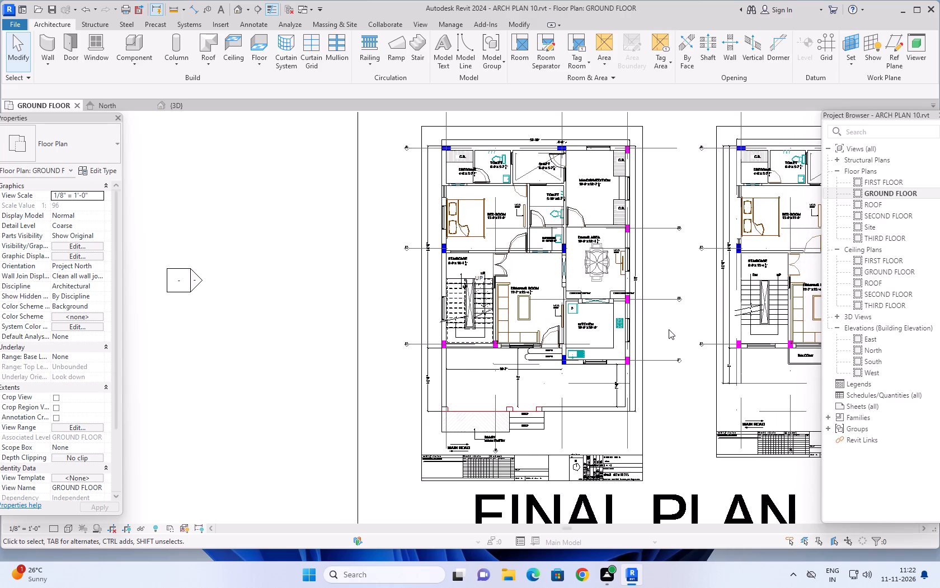
middle_drag(667, 329, 651, 338)
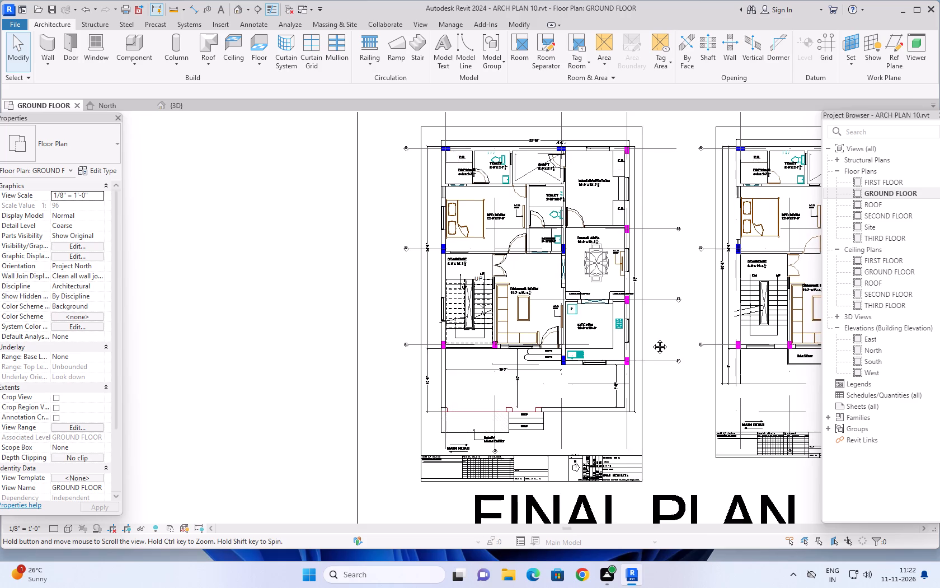
middle_drag(651, 338, 648, 340)
scroll(651, 342, up, 1)
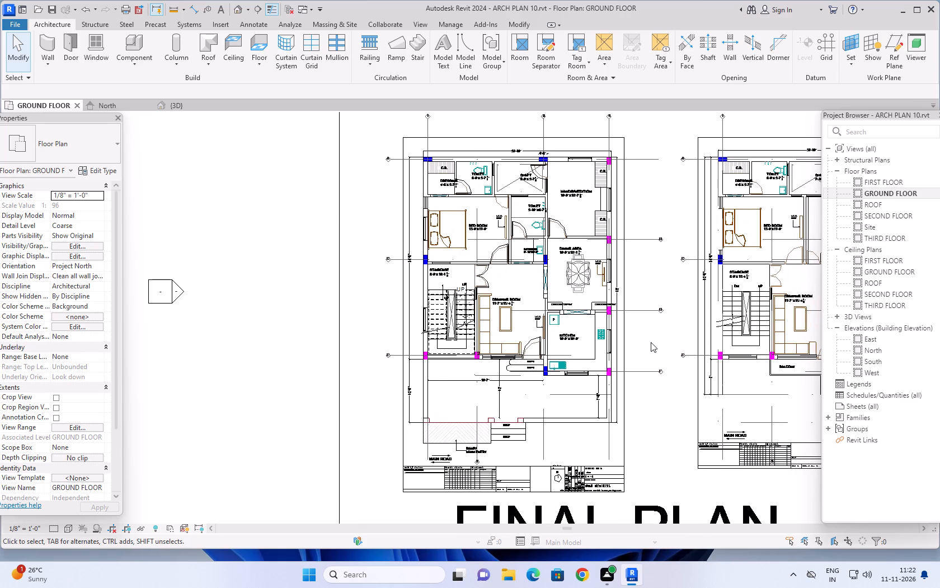
scroll(651, 342, up, 2)
scroll(650, 340, down, 1)
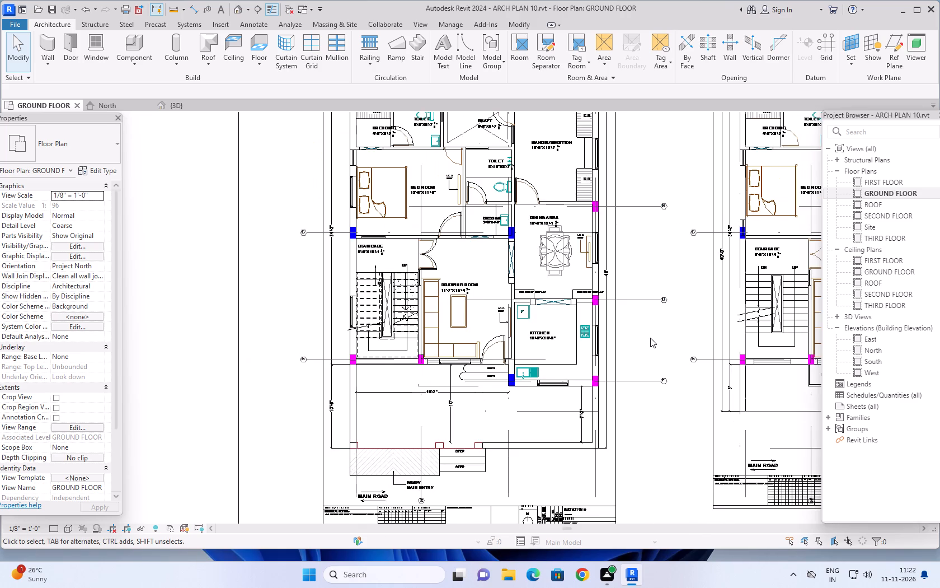
scroll(650, 338, down, 1)
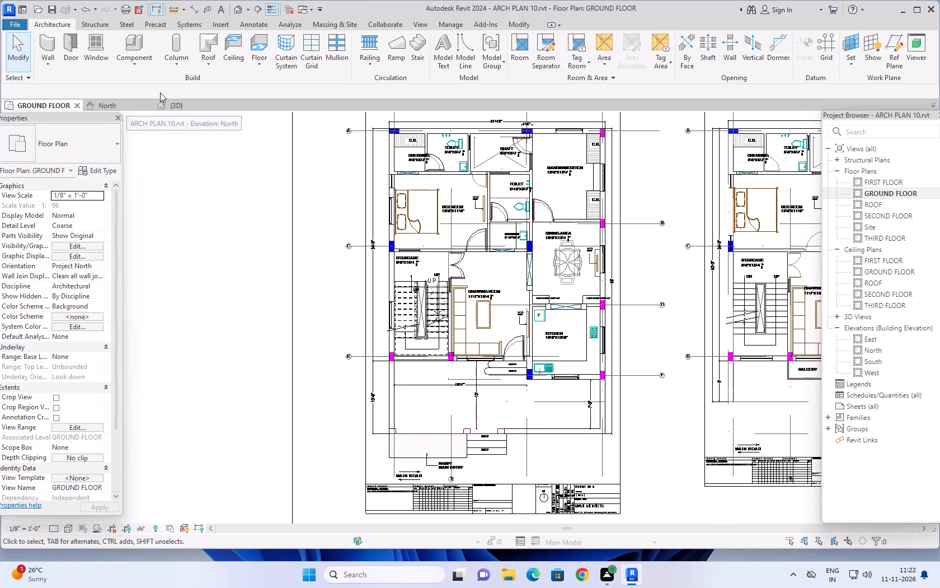
Inspect the modelled ground floor walls, openings and staircase from above in the 3D view.
click(180, 104)
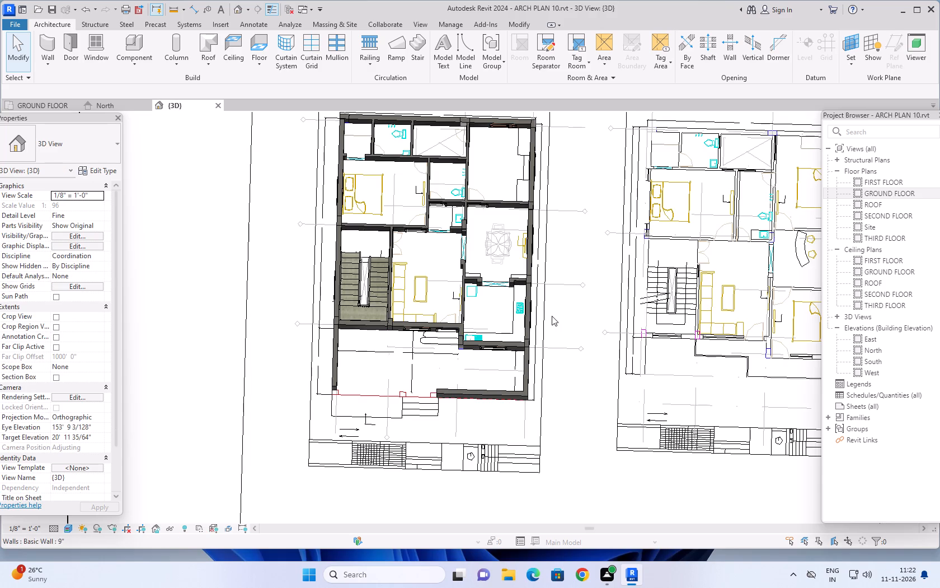
shift+middle_drag(583, 256, 582, 316)
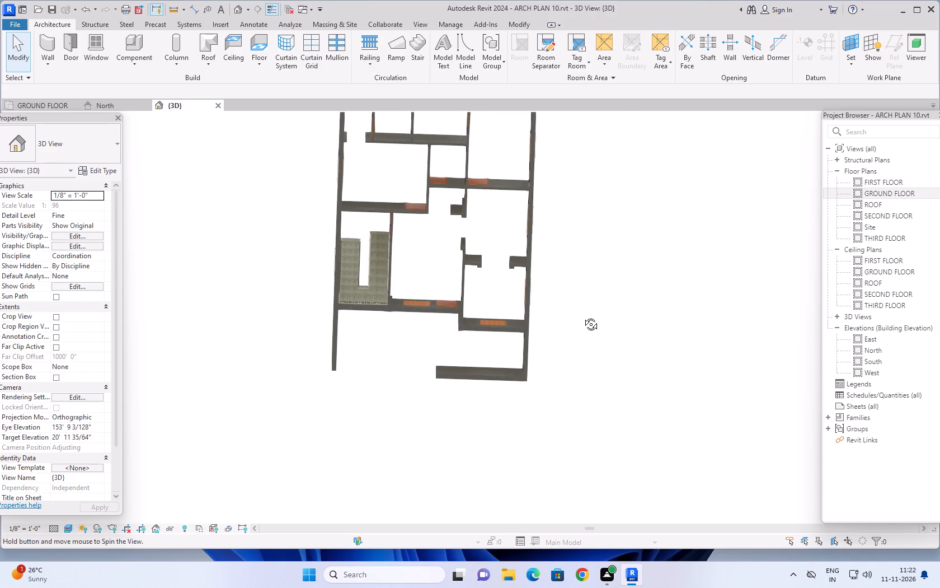
shift+middle_drag(582, 316, 593, 195)
scroll(602, 227, down, 2)
middle_drag(606, 241, 624, 256)
key(Escape)
key(Escape)
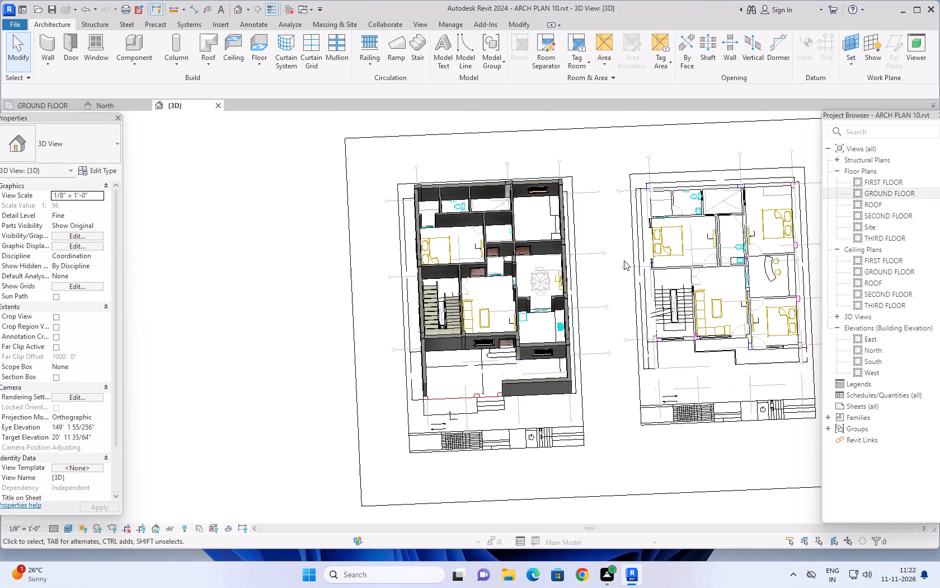
key(Escape)
shift+middle_drag(609, 312, 596, 309)
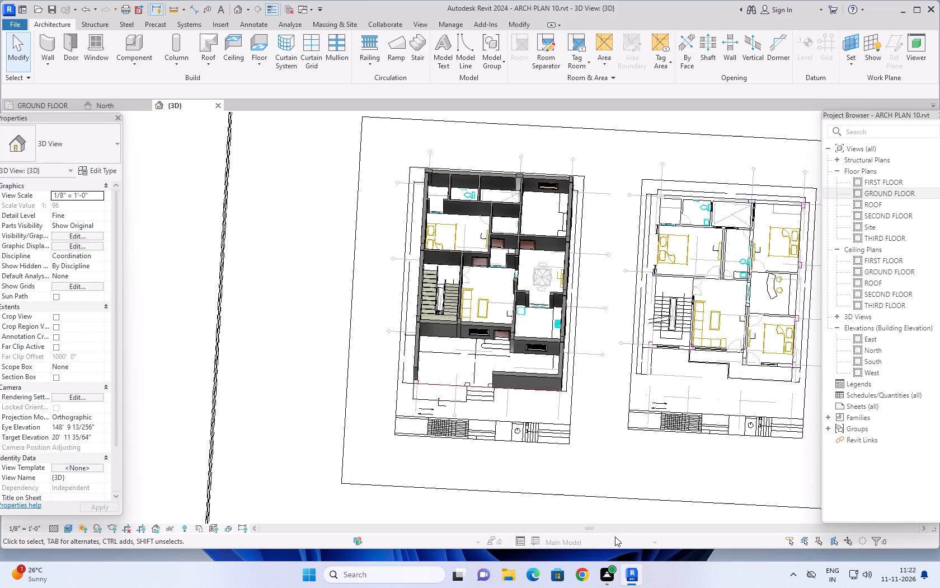
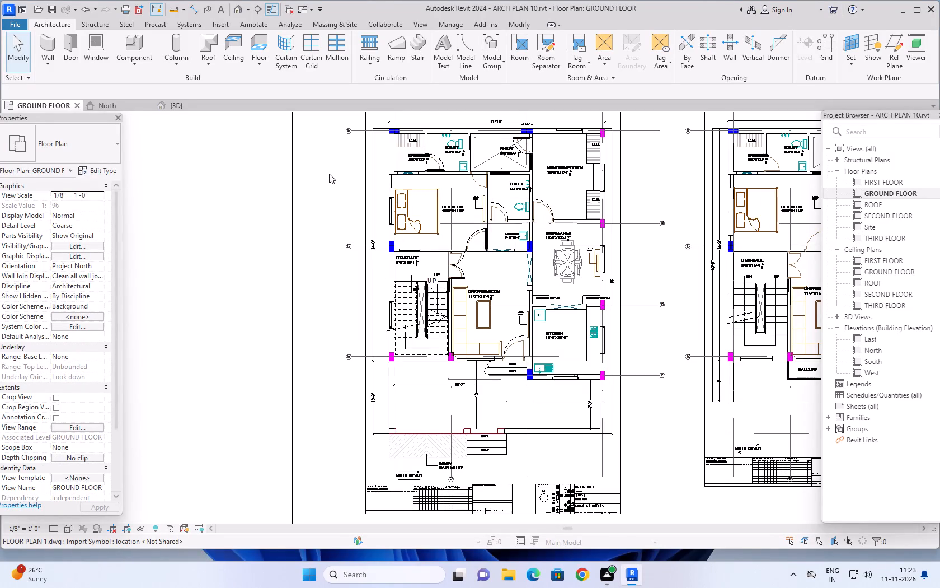
Examine the ground floor layout in plan, from the bedroom, toilets and shaft to the dining area, kitchen and front porch.
middle_drag(329, 171, 319, 222)
key(Escape)
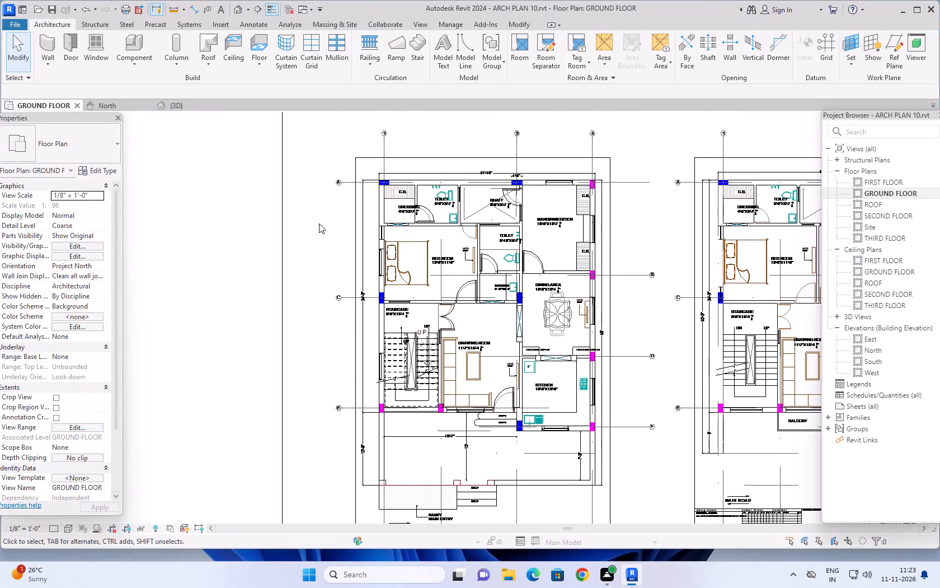
key(Escape)
key(Escape)
scroll(480, 230, up, 6)
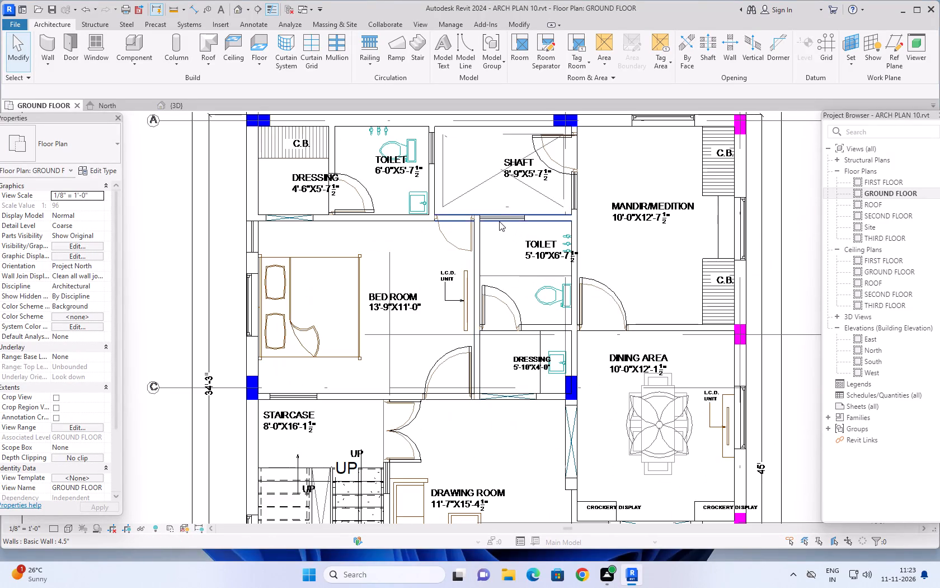
scroll(499, 221, up, 2)
scroll(504, 226, down, 3)
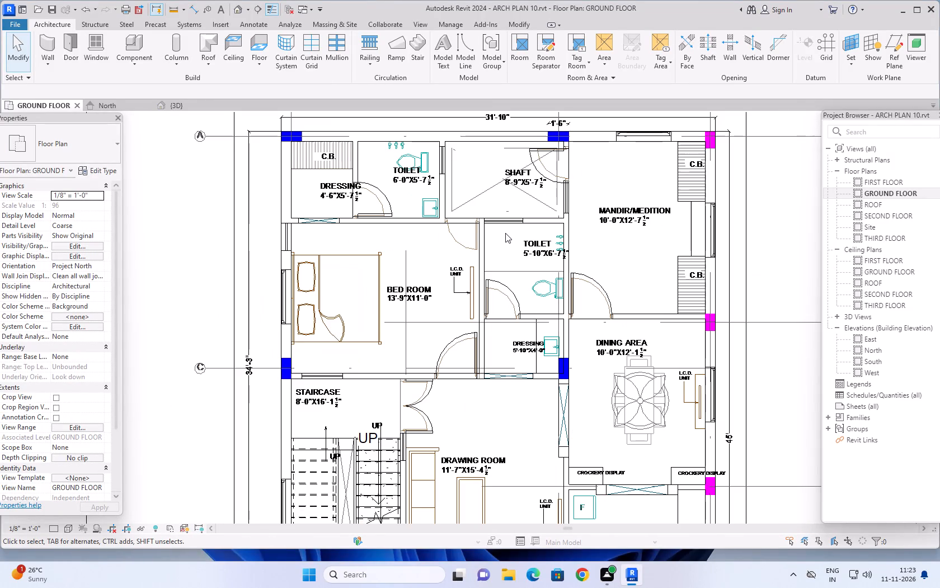
scroll(505, 233, down, 2)
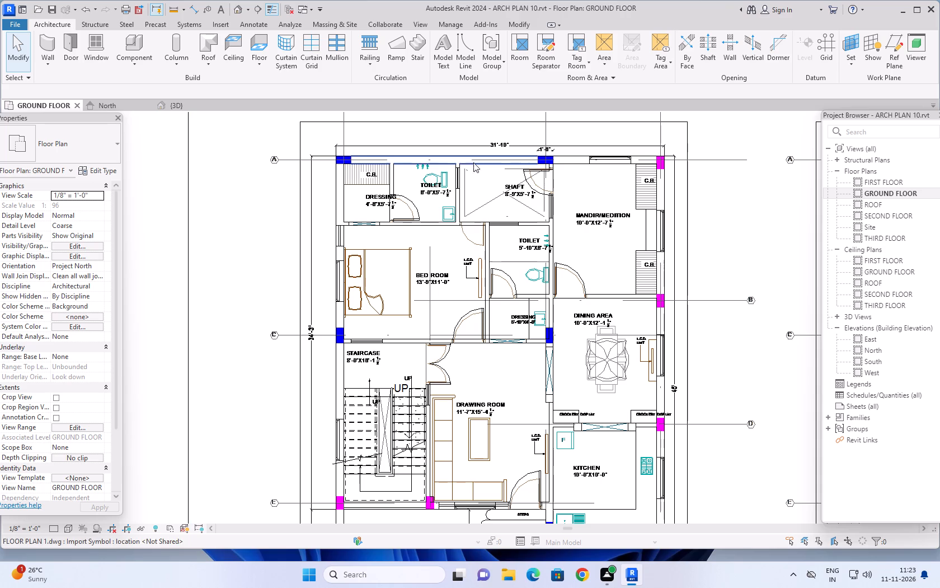
scroll(722, 338, down, 3)
middle_drag(727, 356, 694, 340)
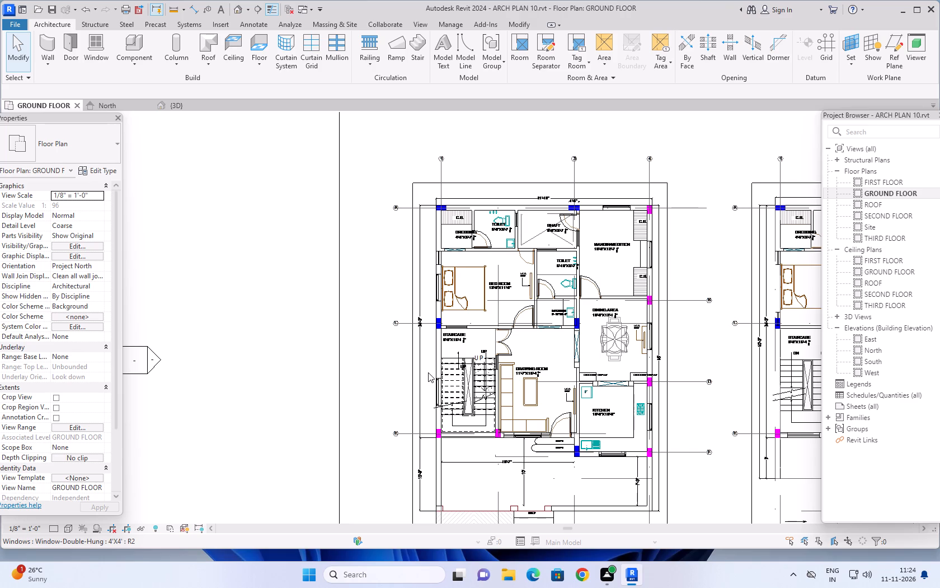
scroll(388, 374, up, 2)
middle_drag(387, 372, 358, 374)
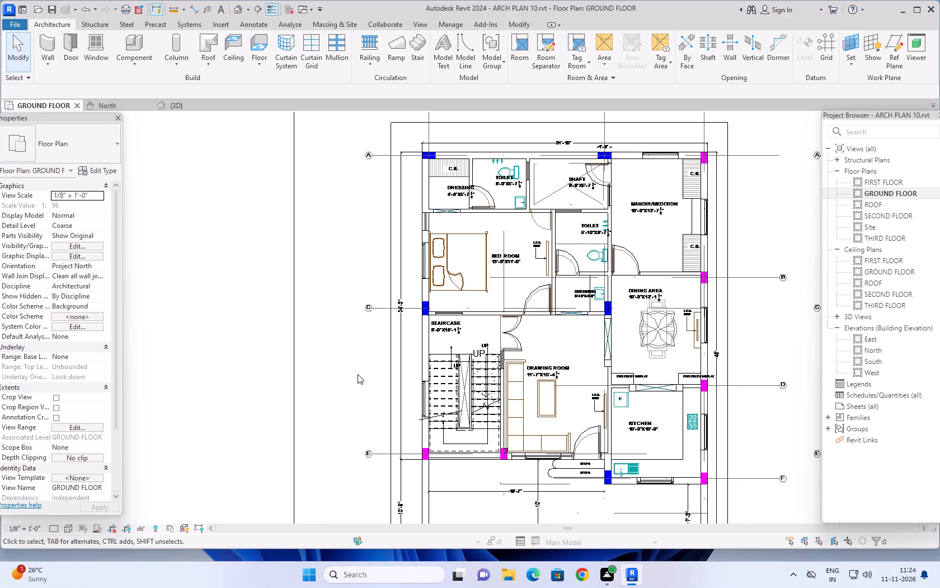
scroll(359, 375, down, 2)
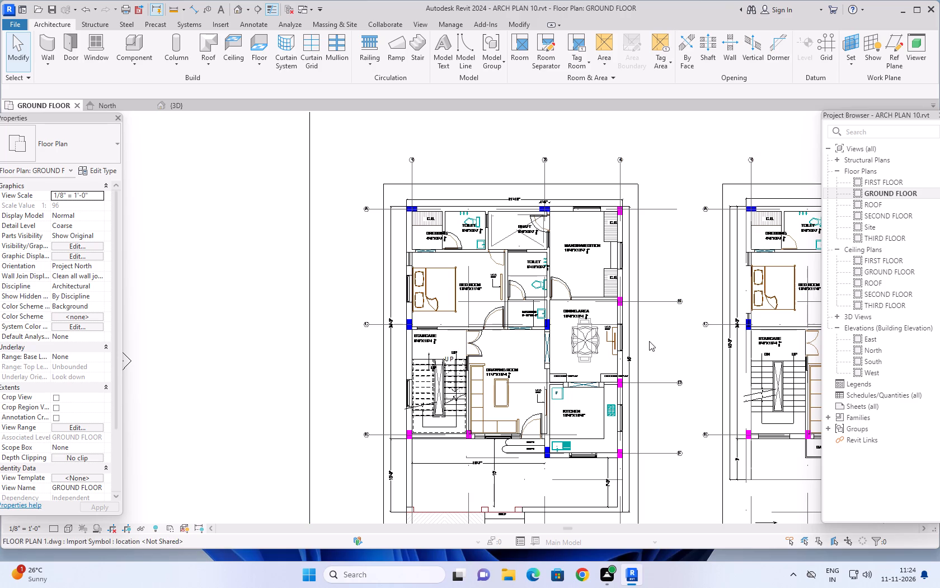
scroll(654, 350, down, 2)
middle_drag(659, 351, 659, 313)
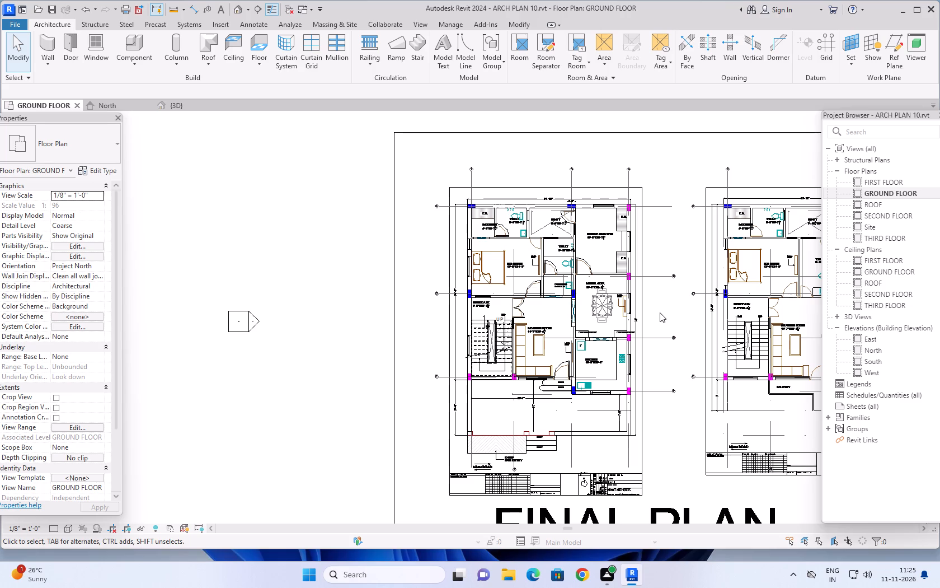
middle_drag(664, 365, 655, 358)
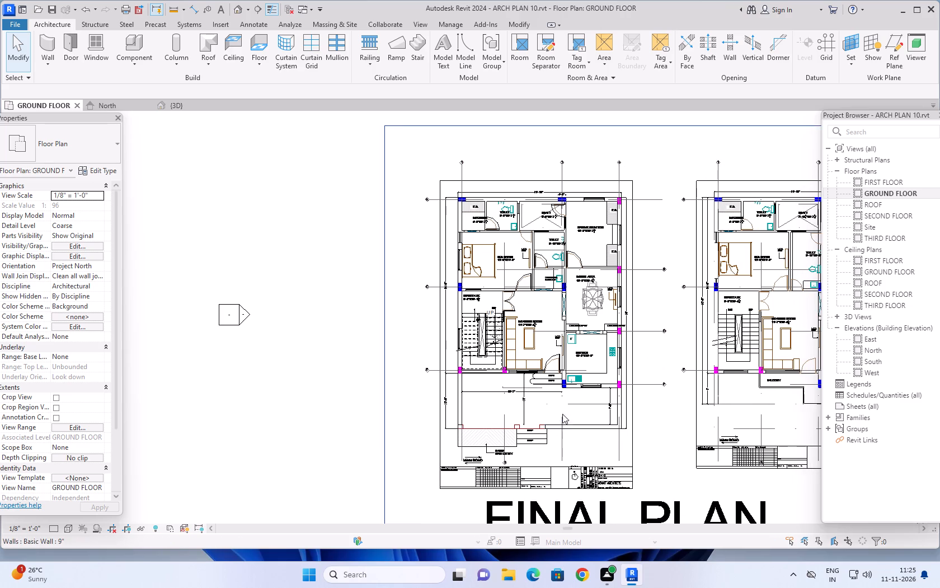
scroll(566, 409, up, 2)
scroll(672, 413, down, 2)
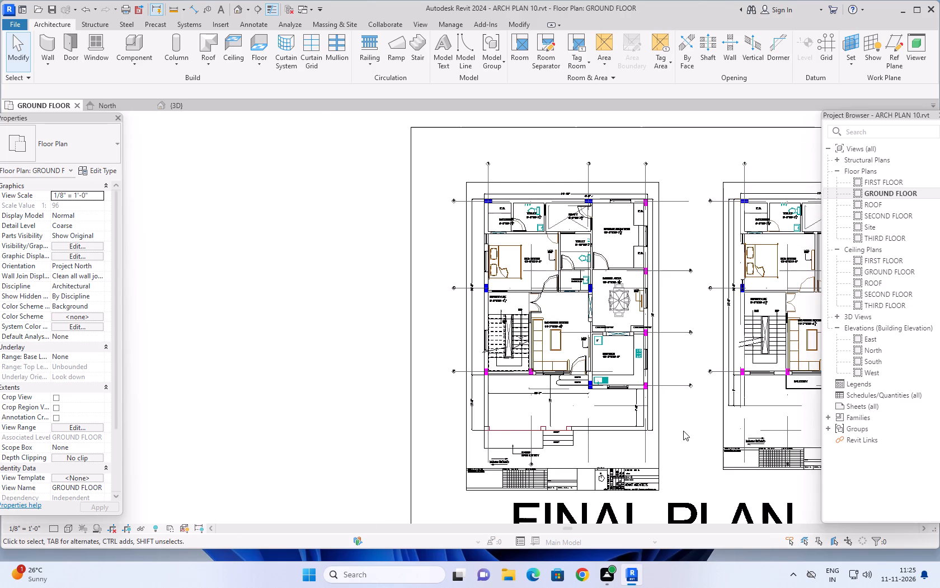
middle_drag(678, 427, 665, 420)
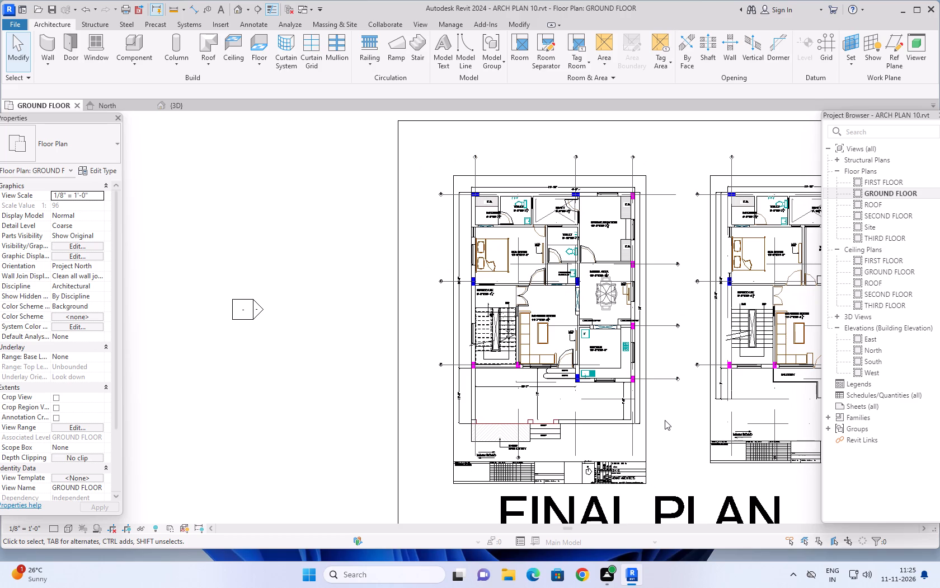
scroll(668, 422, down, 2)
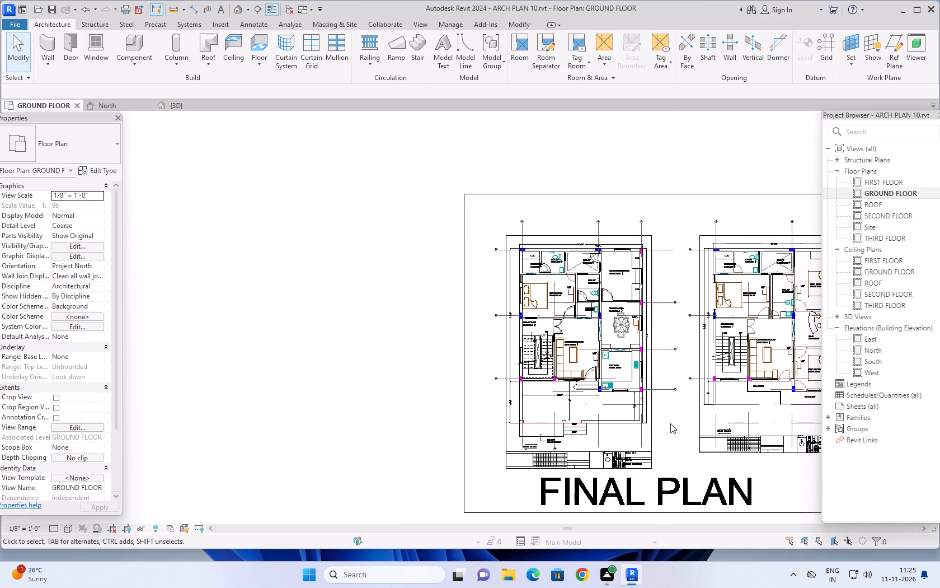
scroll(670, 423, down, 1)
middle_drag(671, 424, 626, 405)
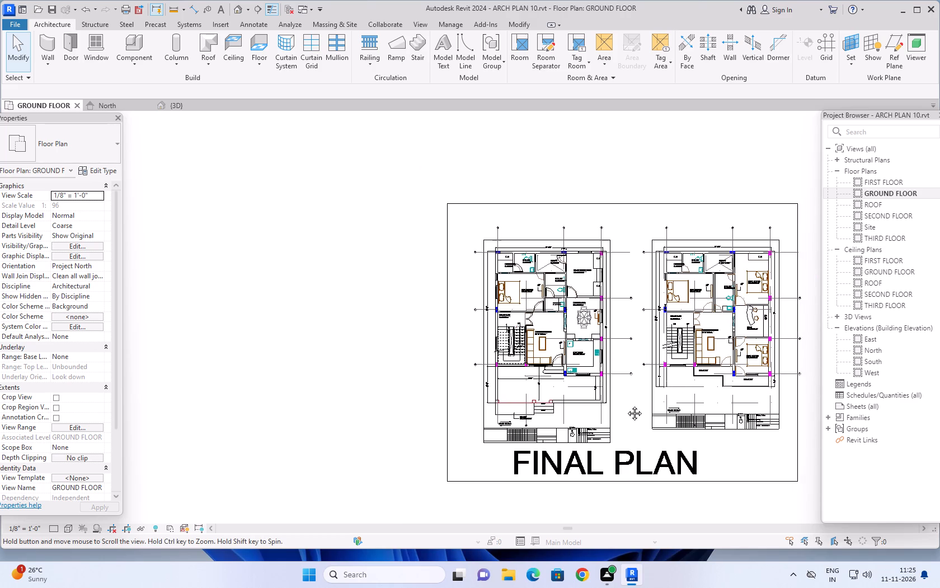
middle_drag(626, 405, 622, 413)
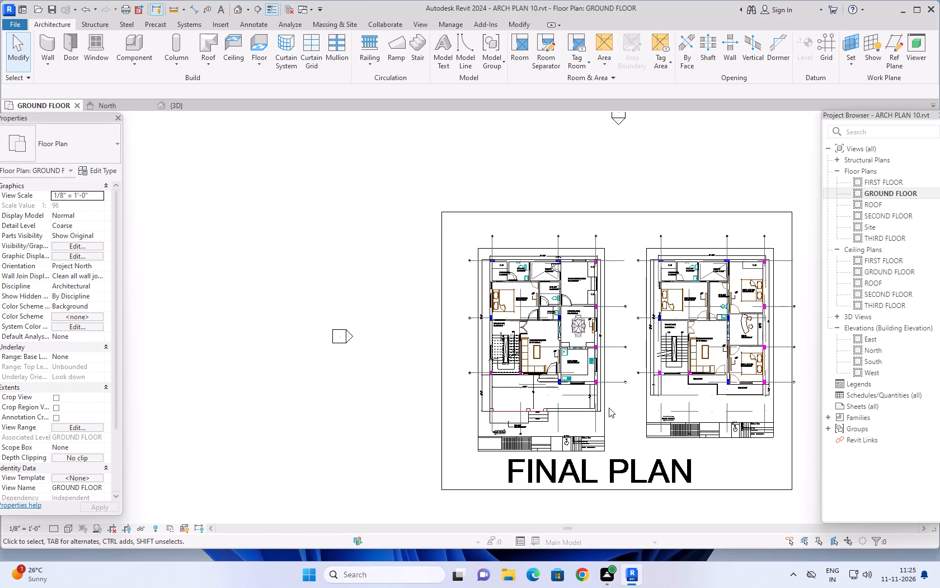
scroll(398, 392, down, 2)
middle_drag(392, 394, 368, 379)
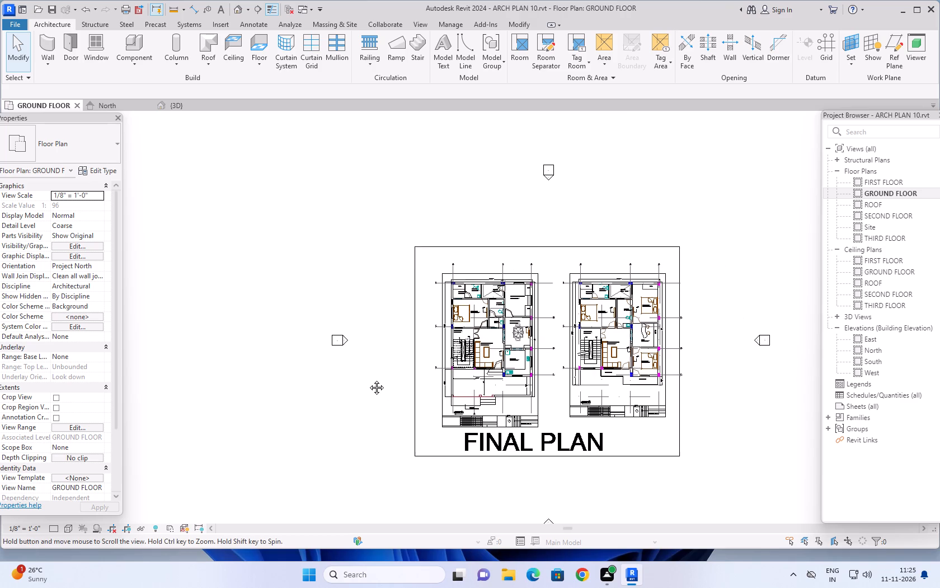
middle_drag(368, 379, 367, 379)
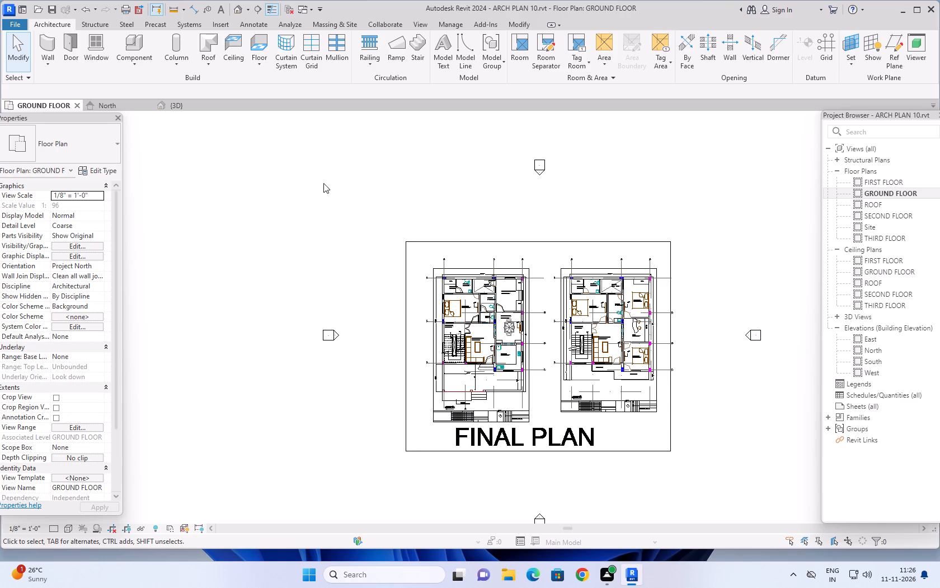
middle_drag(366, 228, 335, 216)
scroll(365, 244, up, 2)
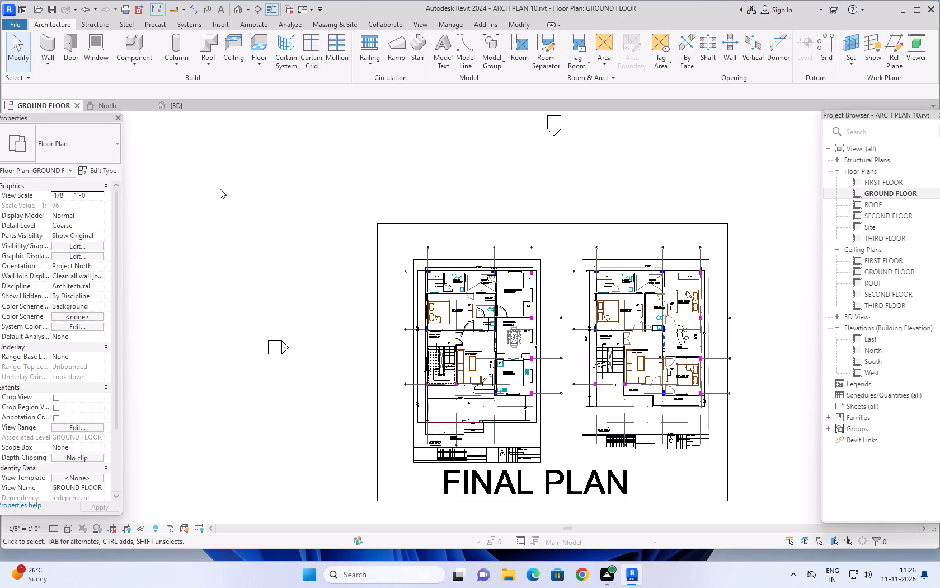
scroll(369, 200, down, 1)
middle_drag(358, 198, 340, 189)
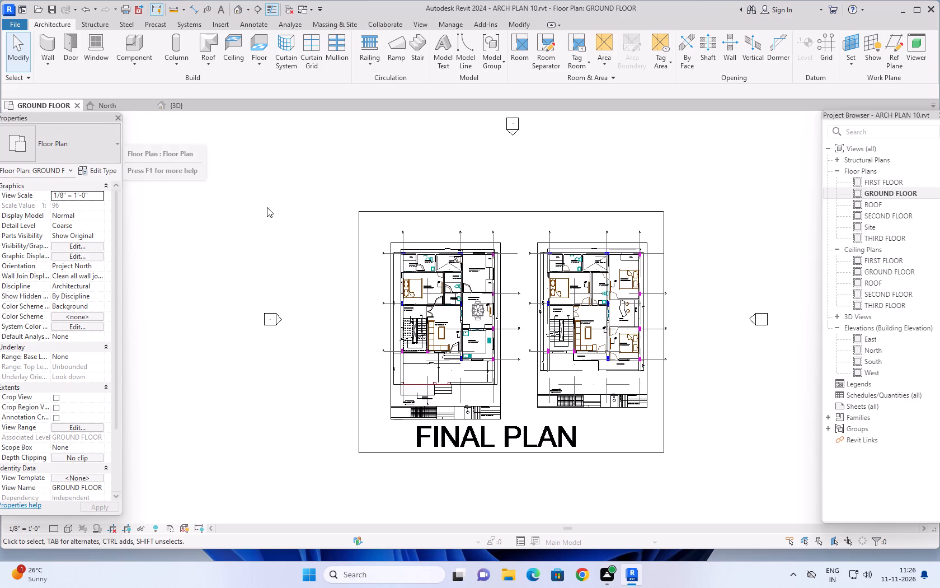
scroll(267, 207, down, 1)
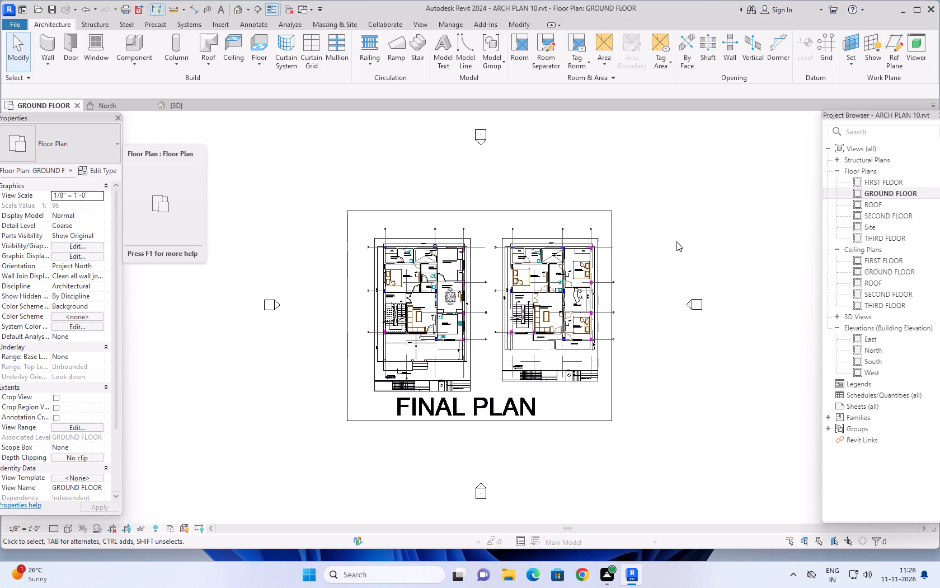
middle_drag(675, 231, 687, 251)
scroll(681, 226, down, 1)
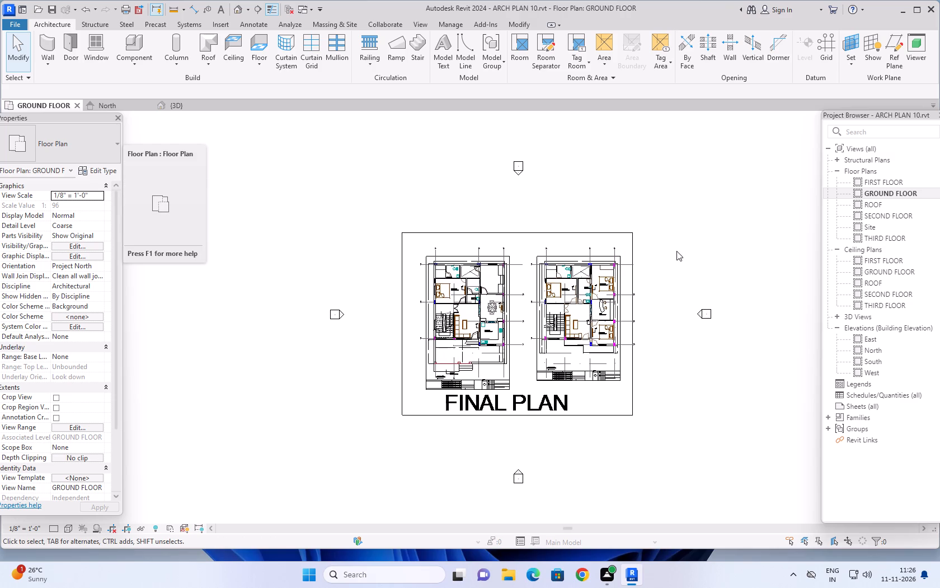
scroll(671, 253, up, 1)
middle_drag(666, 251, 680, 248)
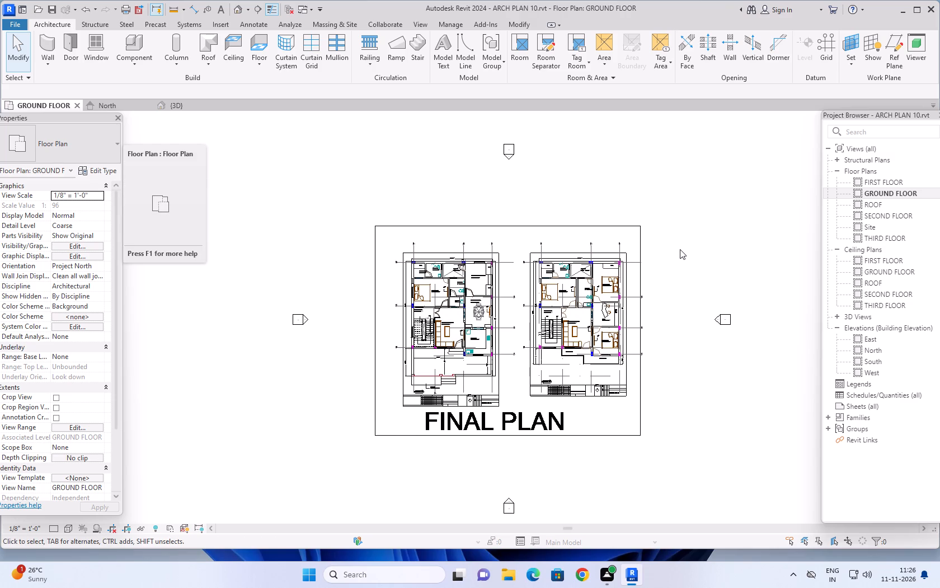
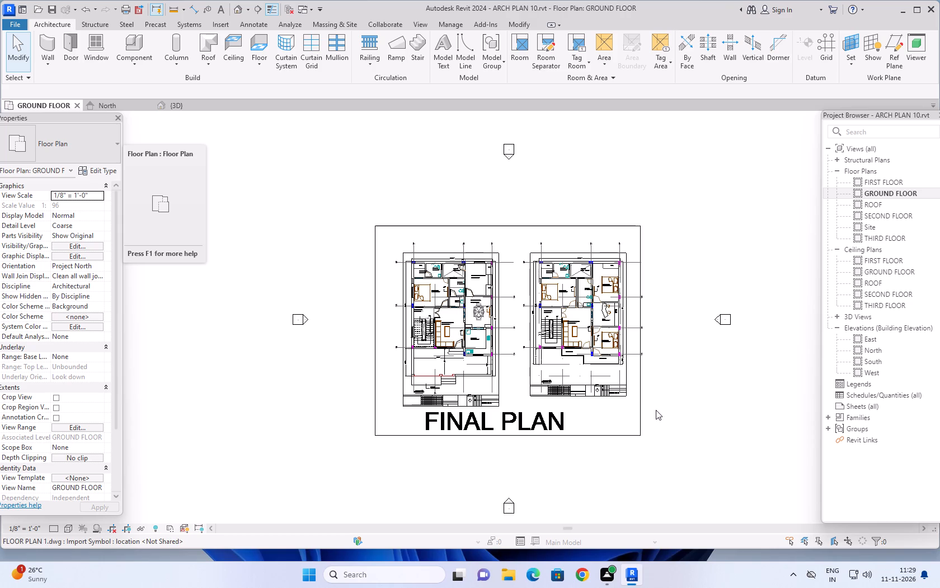
Start placing a window and choose the Window-Casement-Double 34" x 36" type.
scroll(679, 406, down, 1)
middle_drag(679, 399, 650, 395)
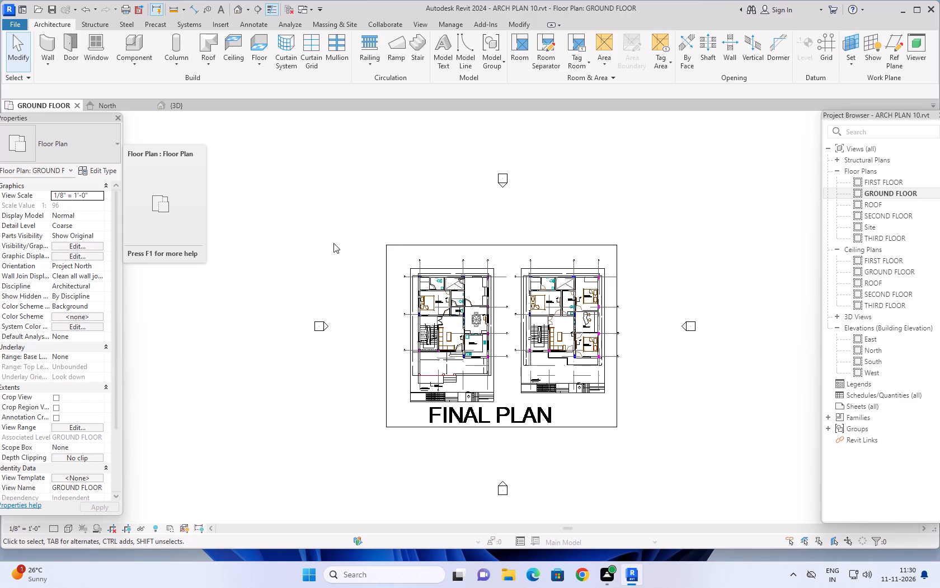
scroll(333, 242, up, 3)
middle_drag(467, 211, 451, 172)
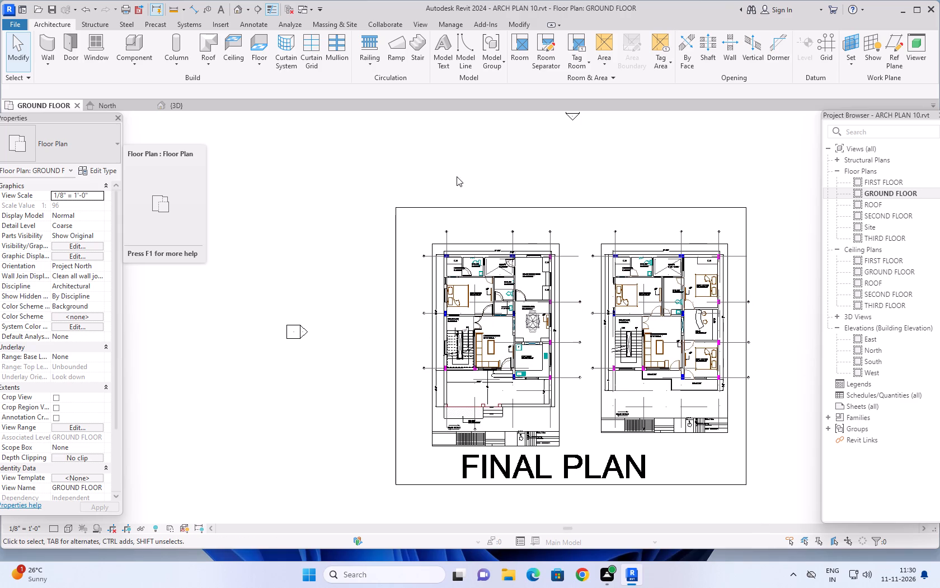
click(96, 40)
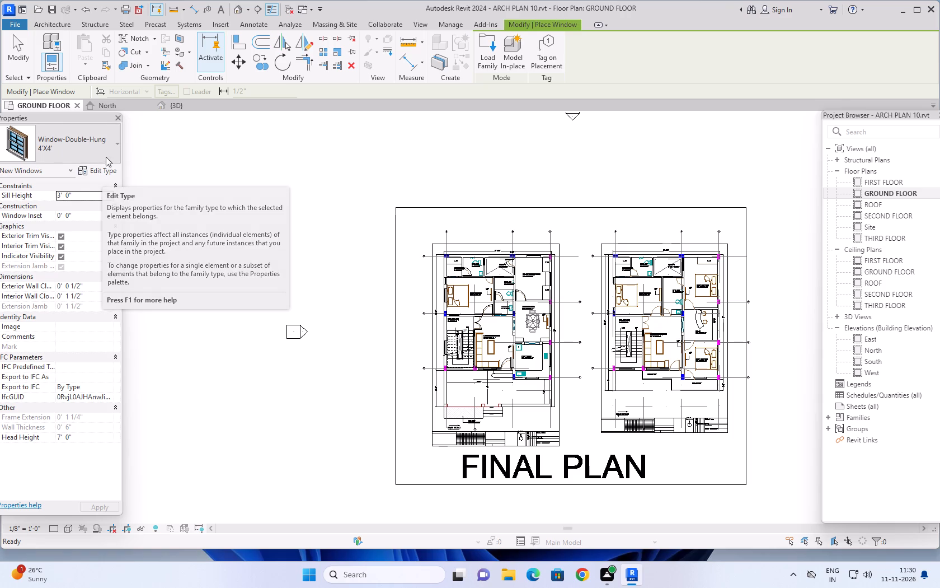
click(102, 138)
scroll(50, 230, up, 3)
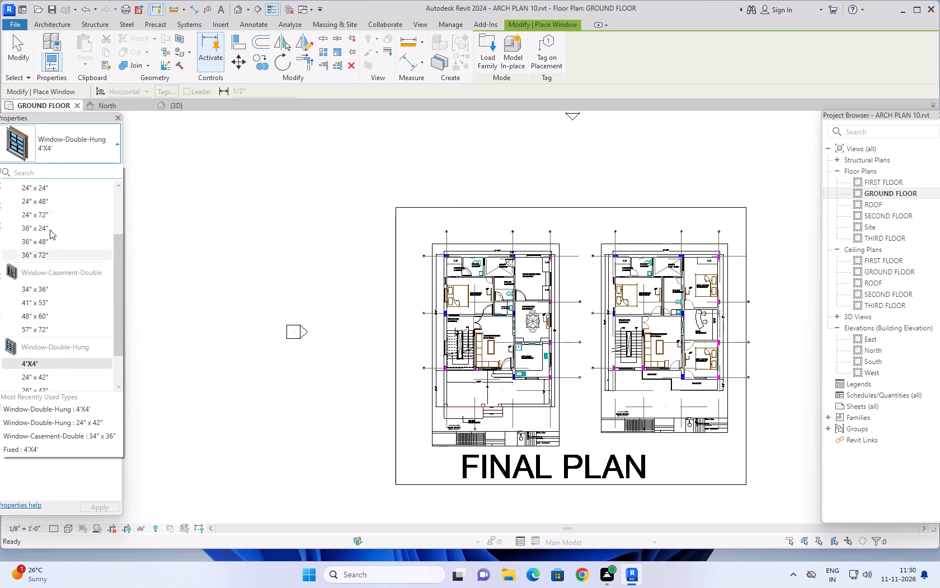
scroll(50, 230, up, 7)
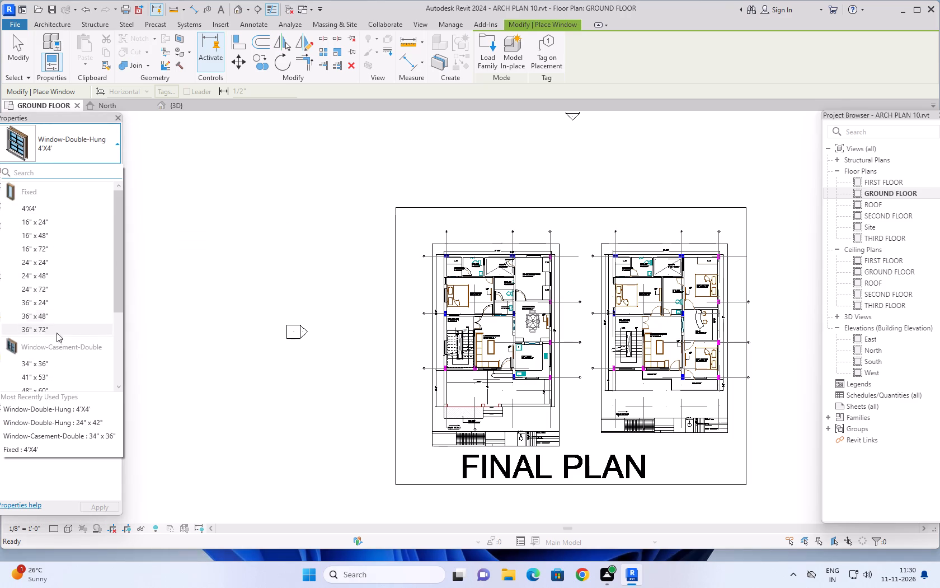
scroll(47, 282, down, 4)
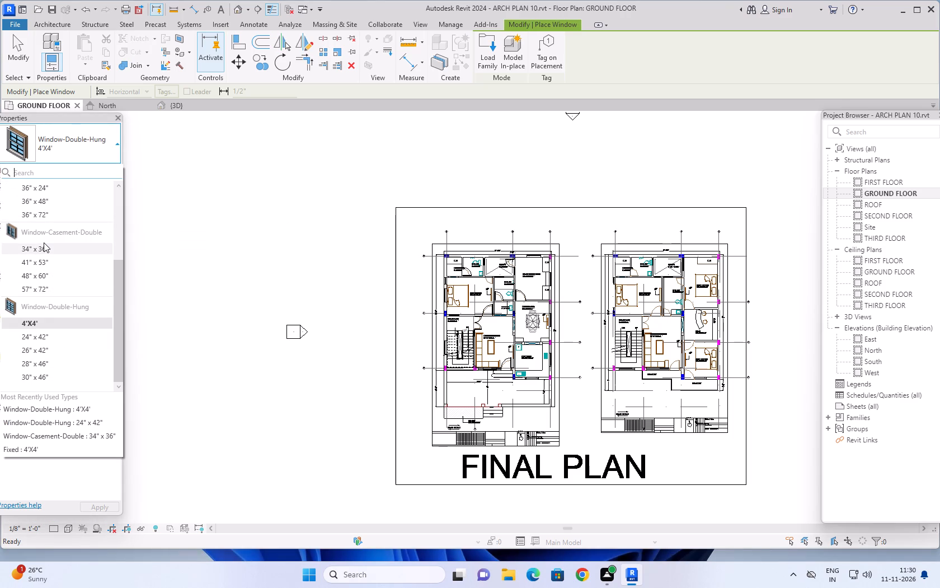
scroll(44, 242, down, 6)
scroll(49, 308, up, 2)
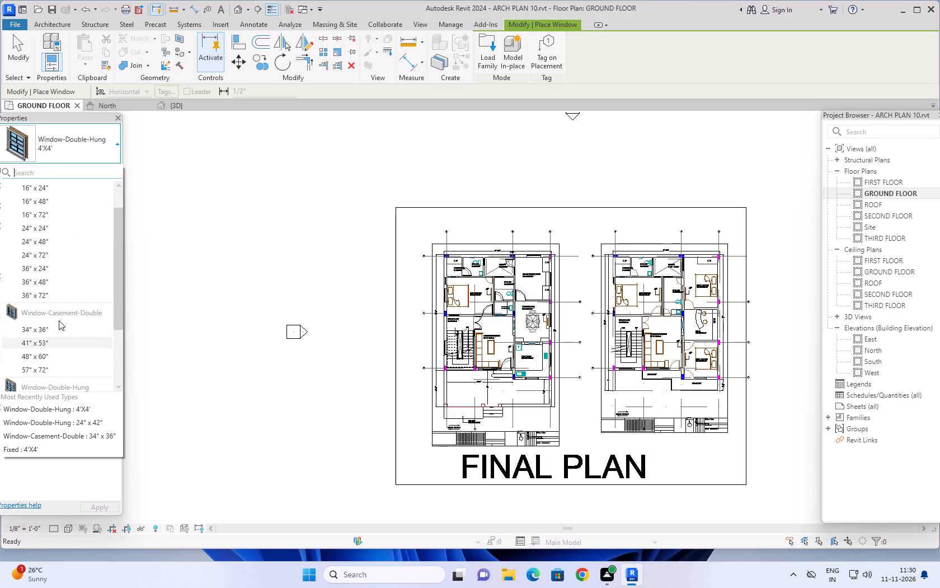
scroll(62, 332, up, 4)
scroll(52, 253, down, 2)
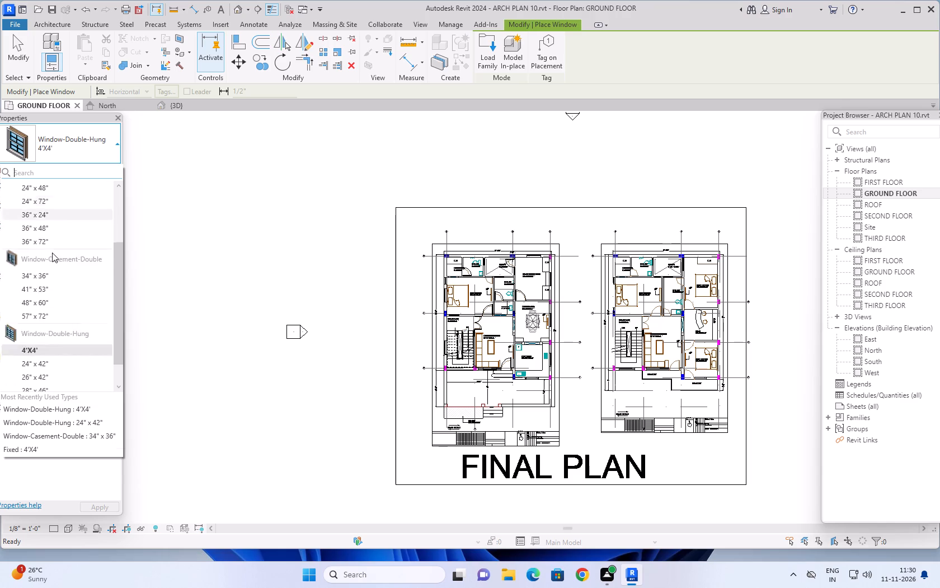
scroll(52, 253, down, 4)
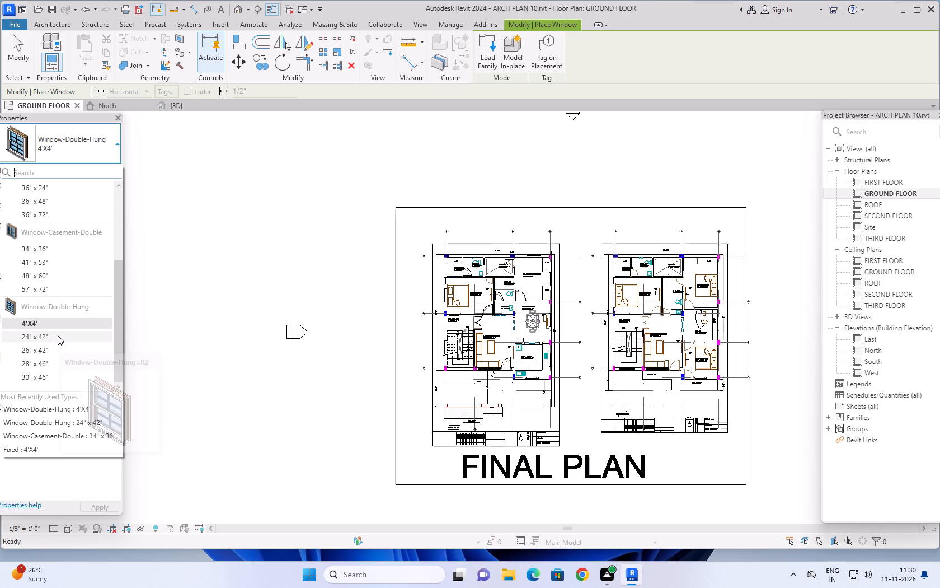
scroll(58, 335, up, 6)
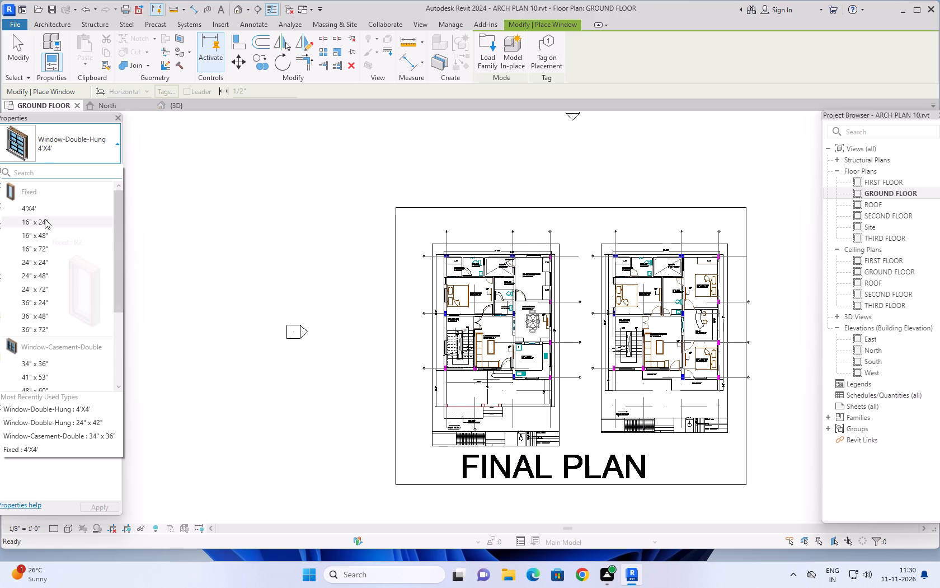
click(43, 361)
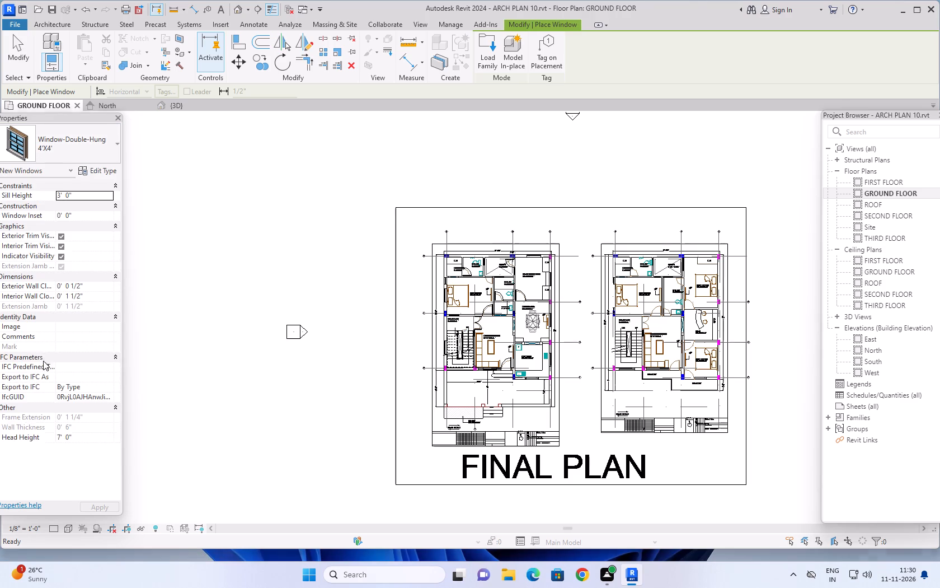
Duplicate the casement window type as 2'X2' and set its width and height to 2'.
click(90, 169)
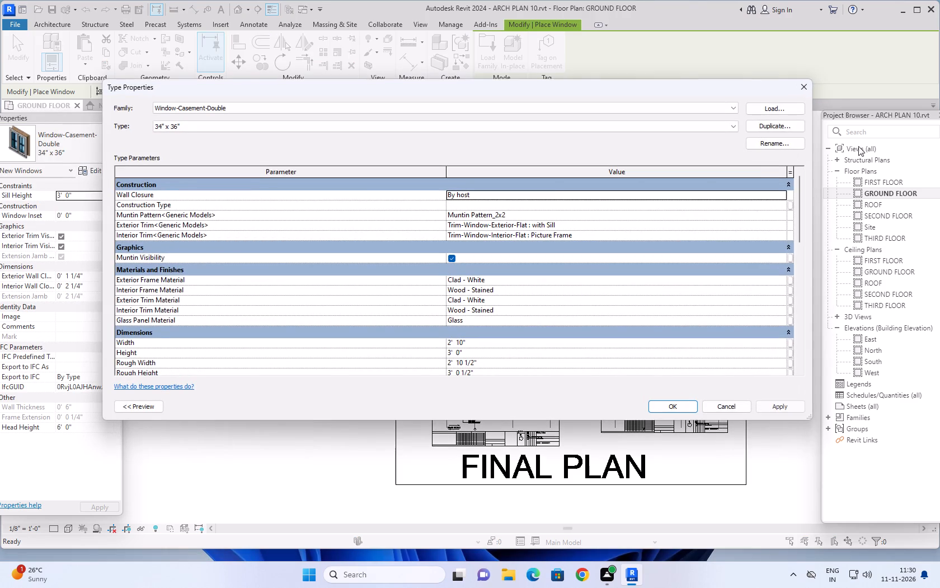
click(787, 125)
text(2'X2')
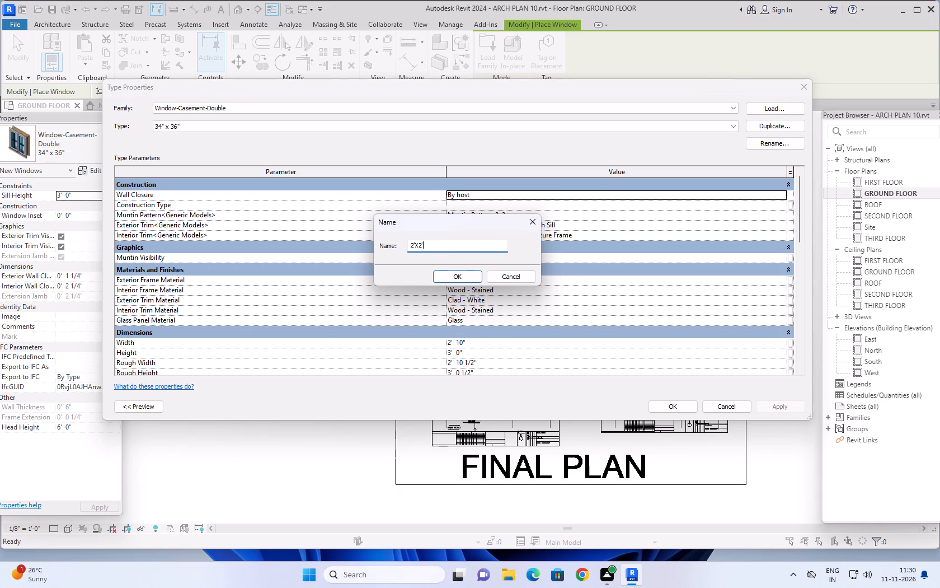
key(Return)
click(484, 345)
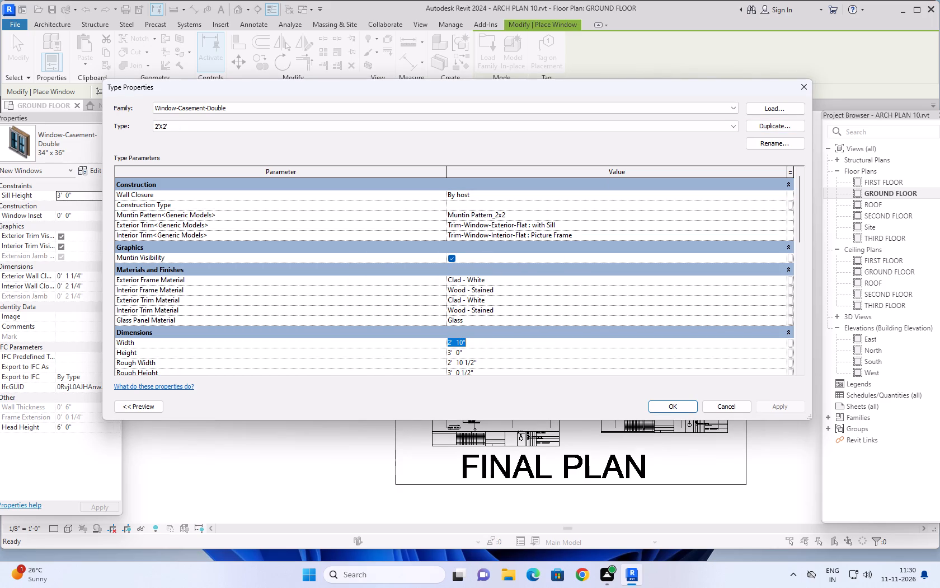
text(2')
click(486, 354)
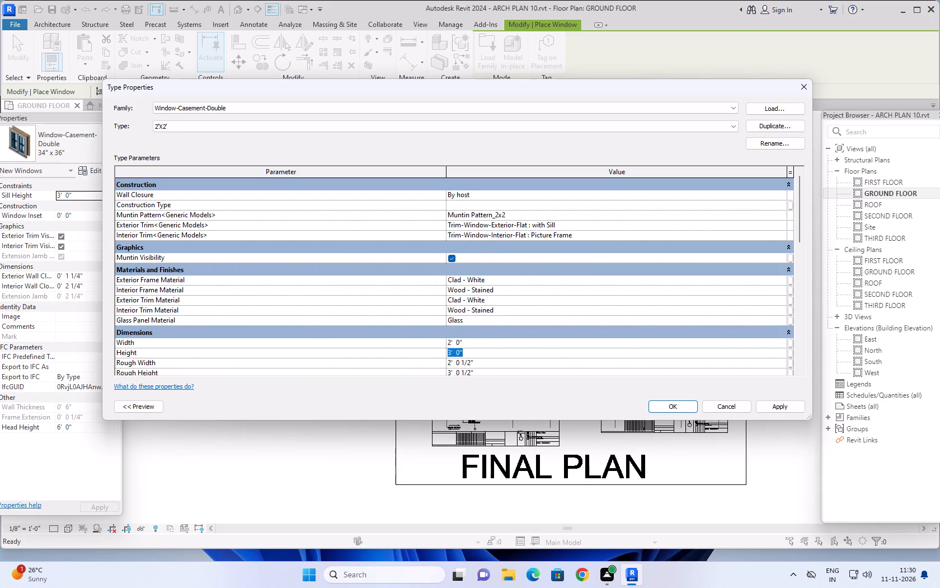
text(2')
key(Return)
scroll(468, 317, down, 16)
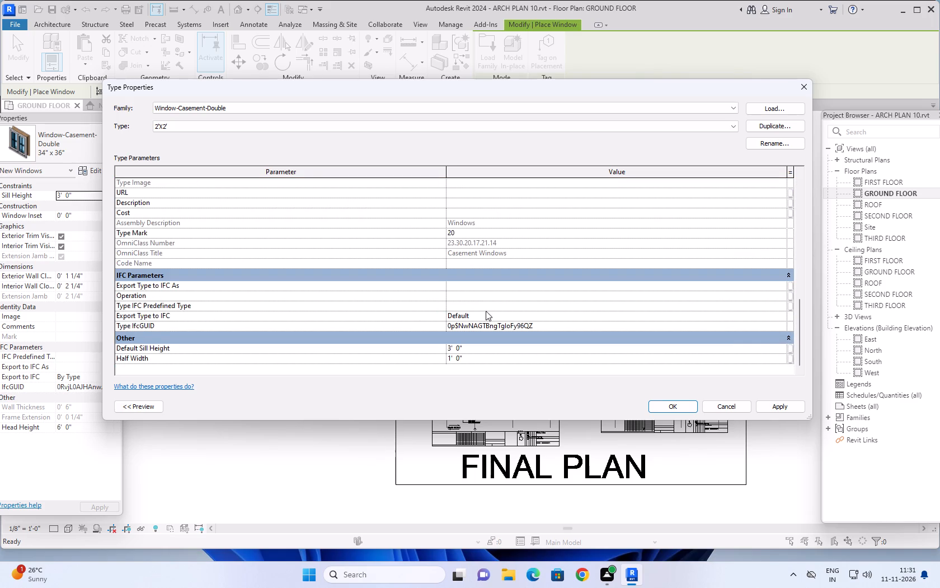
scroll(486, 311, down, 7)
scroll(493, 312, up, 20)
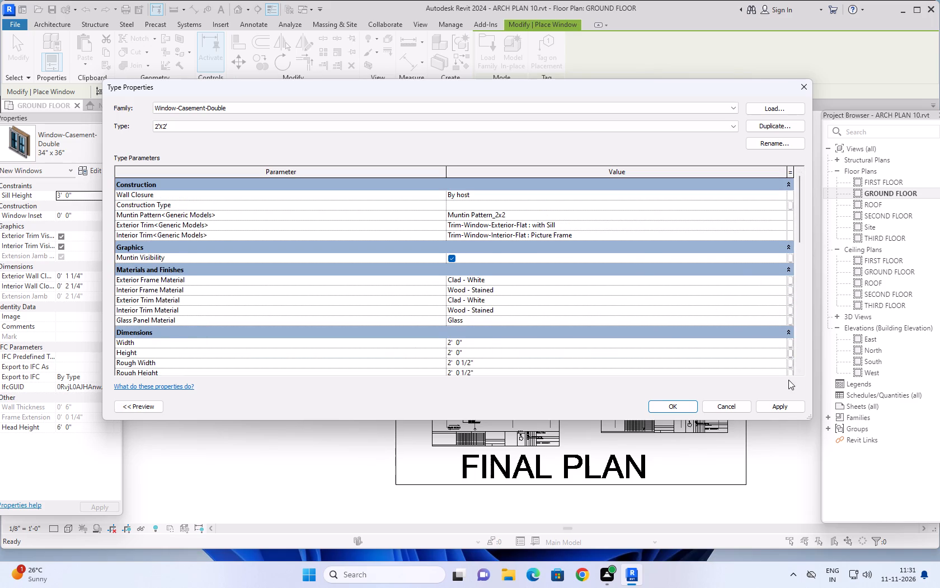
click(786, 403)
click(677, 404)
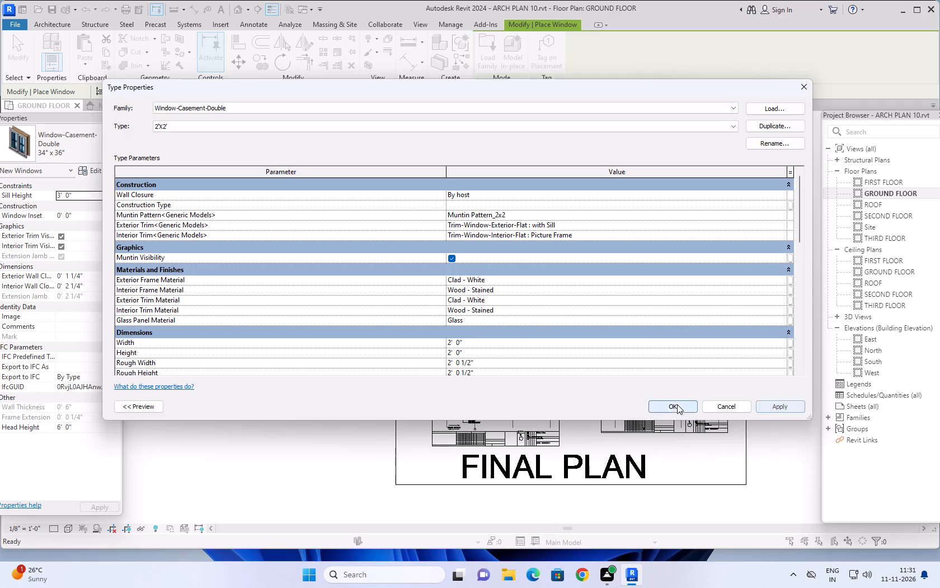
Set the sill height to 7' and place a 2'X2' window in the wall between the shaft and the 5'-10" wide toilet.
click(97, 192)
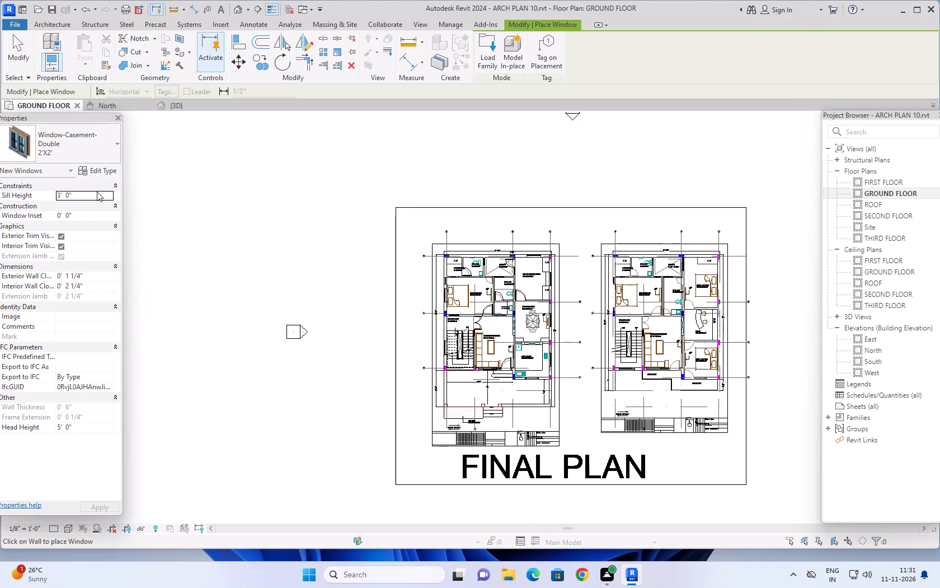
text(7')
key(Return)
scroll(499, 284, up, 5)
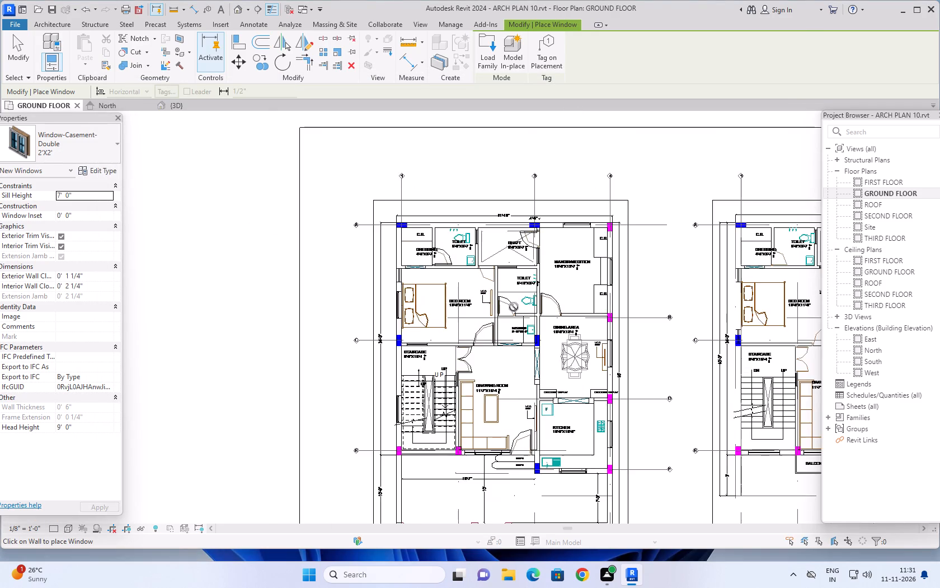
scroll(514, 307, up, 11)
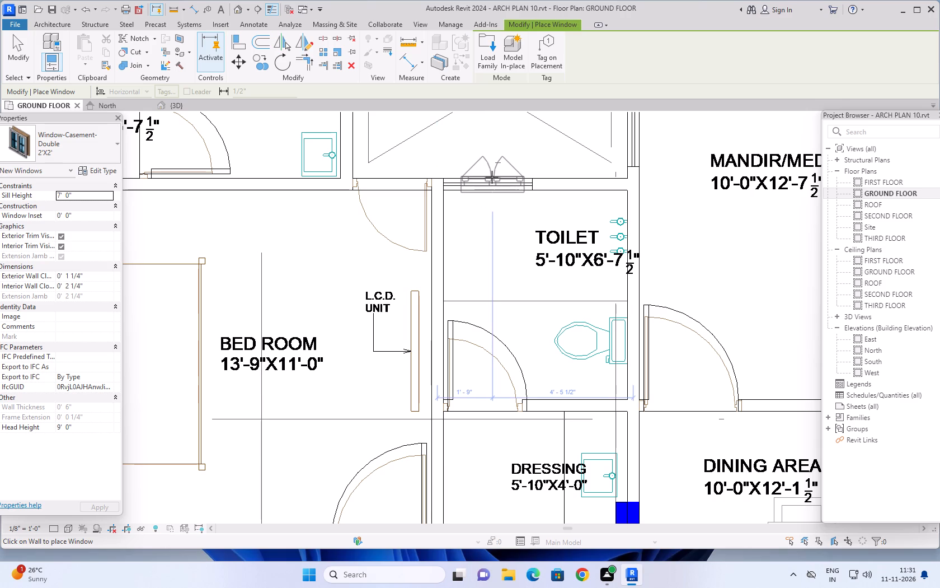
click(493, 177)
Place 2'X2' windows for the 6'-0" wide toilet, one in its shaft wall and one in its exterior wall along grid A.
scroll(575, 207, down, 4)
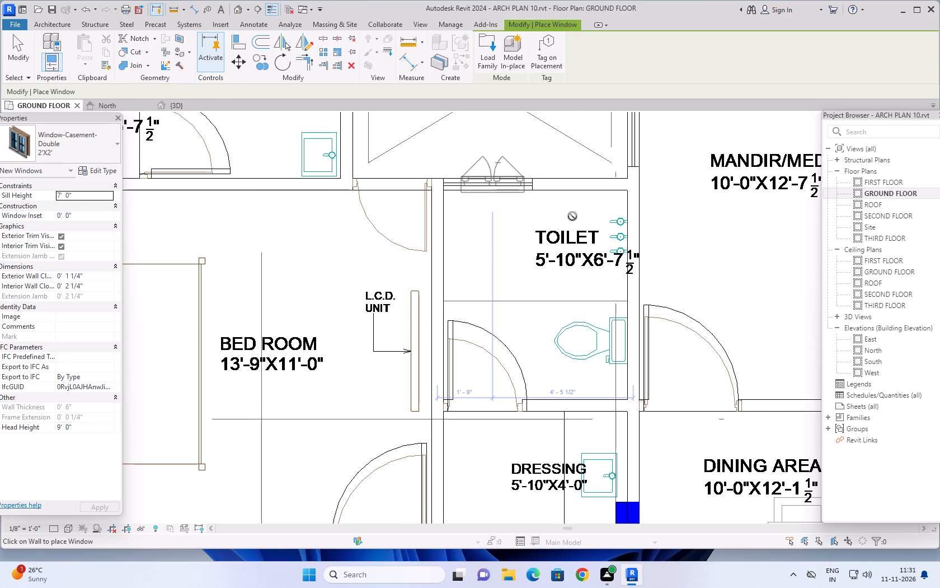
middle_drag(566, 221, 549, 299)
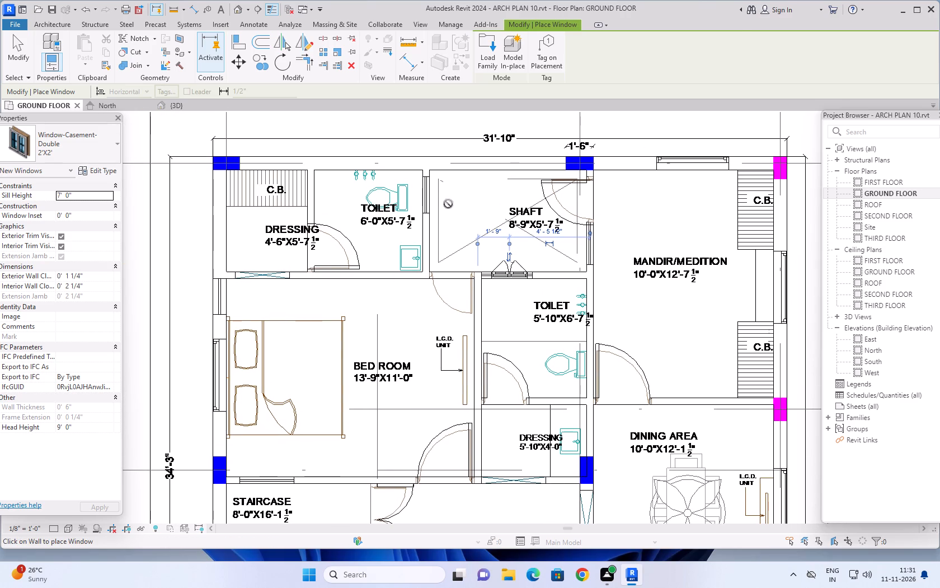
scroll(430, 195, up, 4)
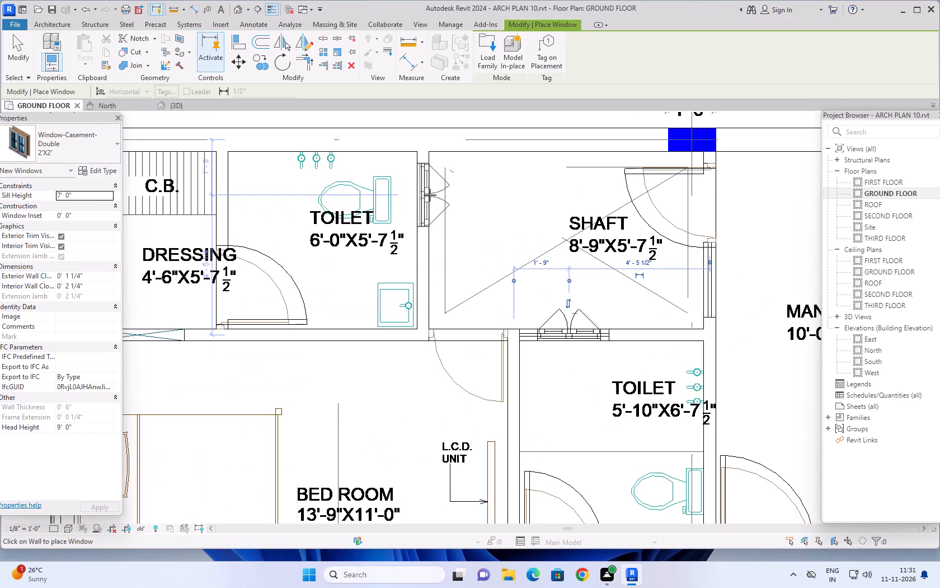
click(430, 195)
scroll(448, 235, down, 4)
scroll(529, 302, down, 1)
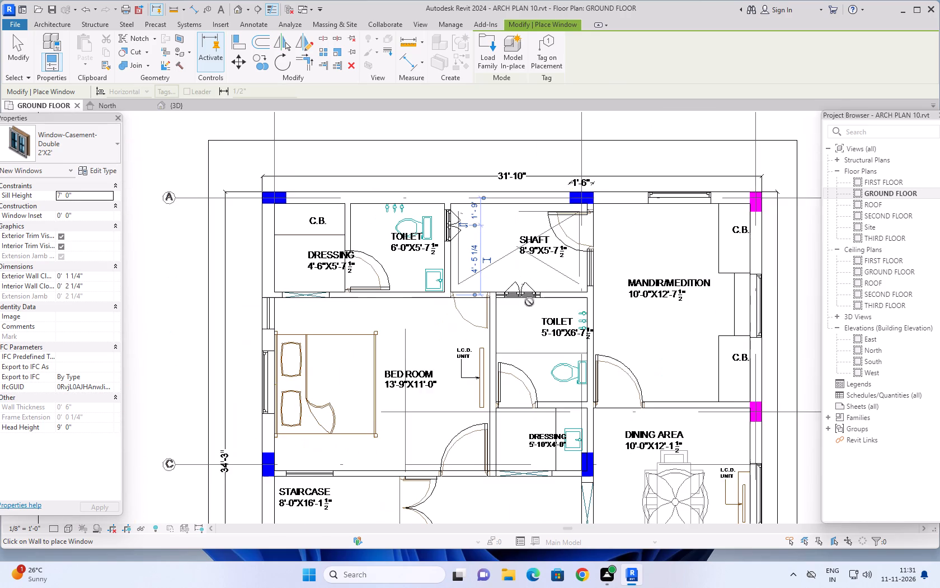
scroll(529, 302, down, 1)
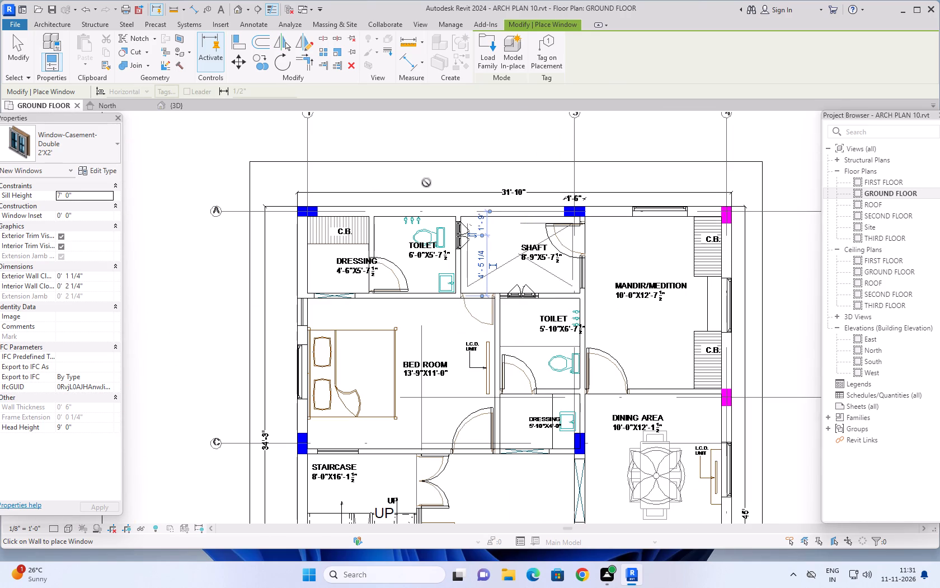
scroll(413, 195, up, 6)
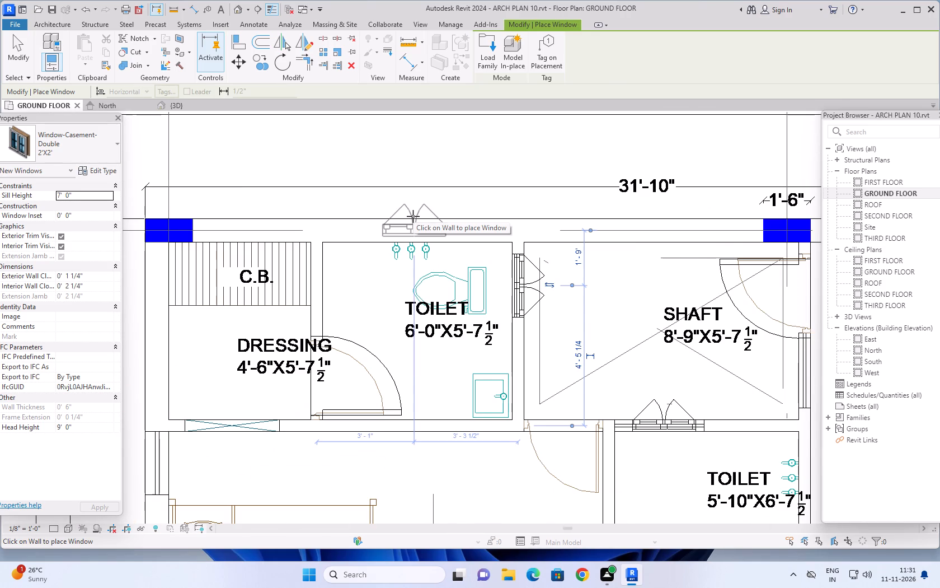
click(413, 216)
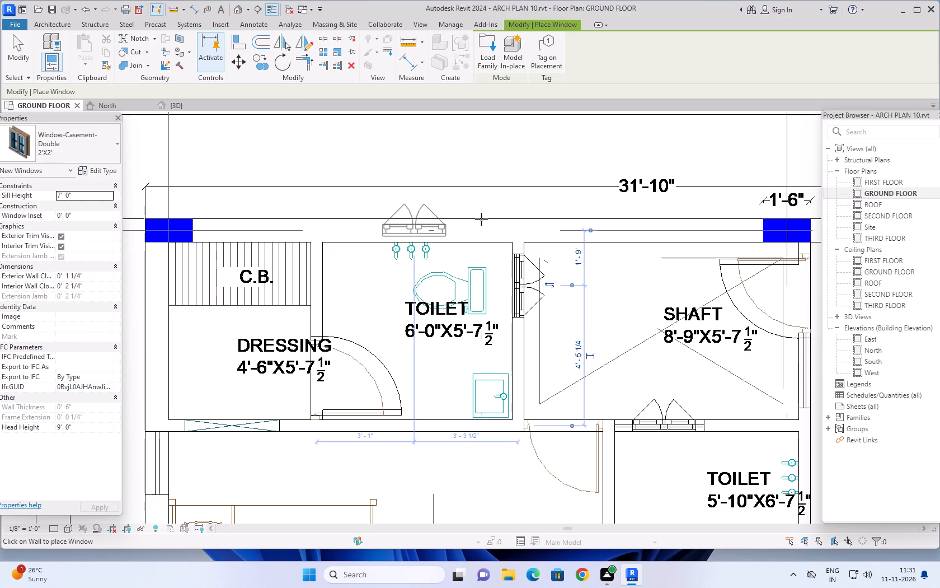
Place a 2'X2' window in the wall between the shaft and the mandir/meditation room.
scroll(481, 219, down, 8)
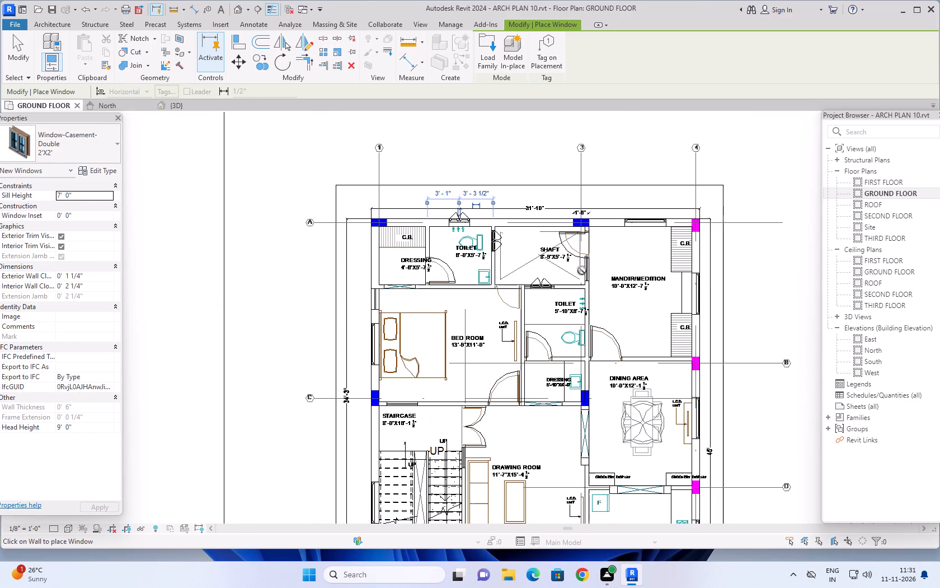
scroll(585, 268, up, 8)
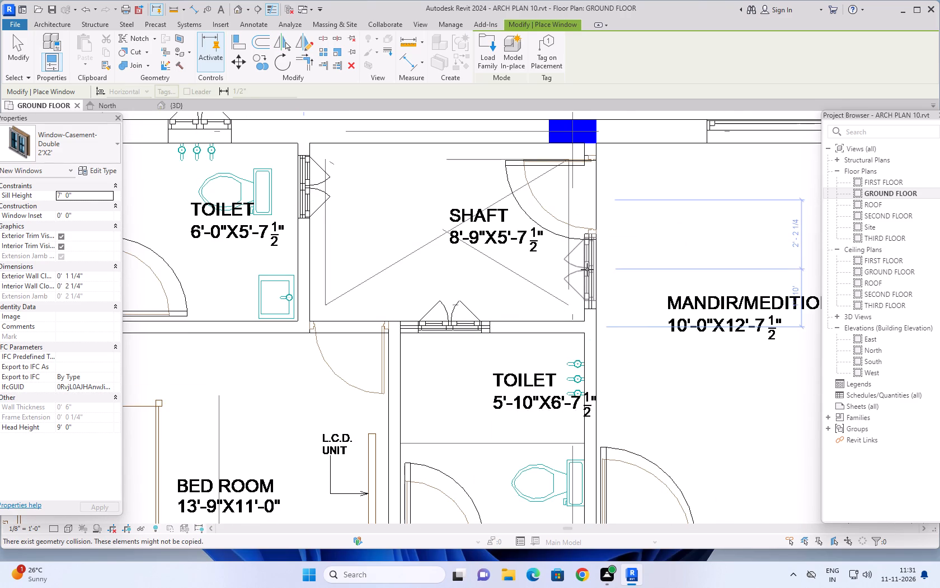
click(587, 269)
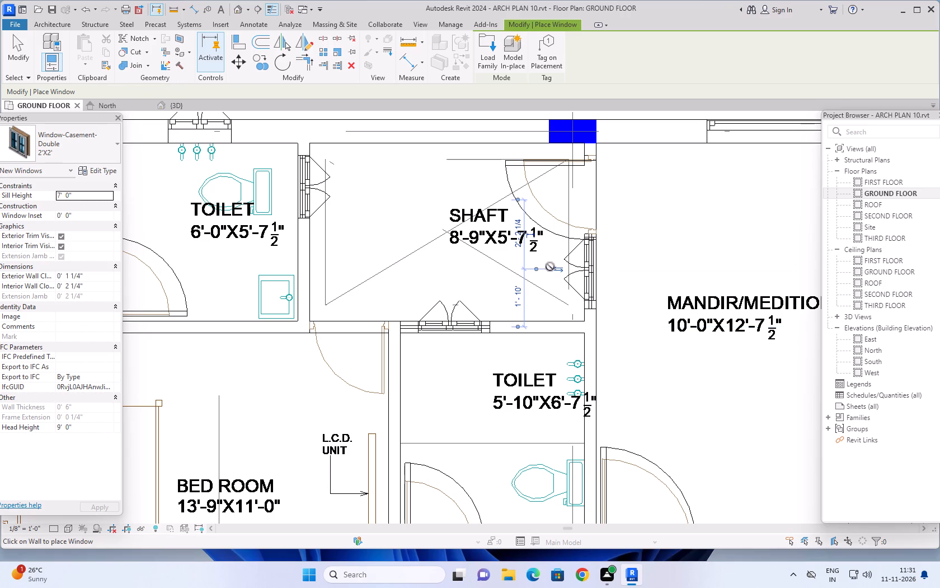
scroll(541, 263, down, 6)
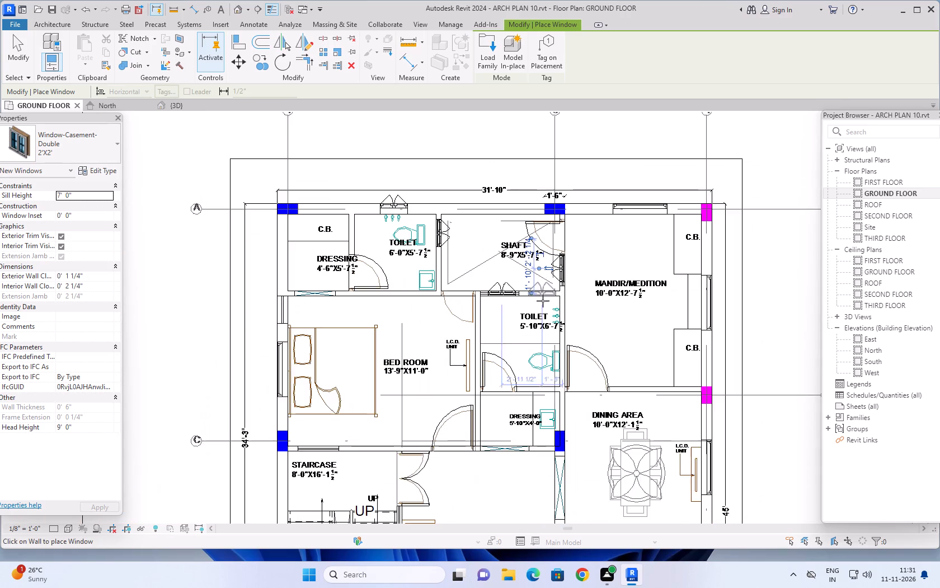
scroll(542, 311, down, 1)
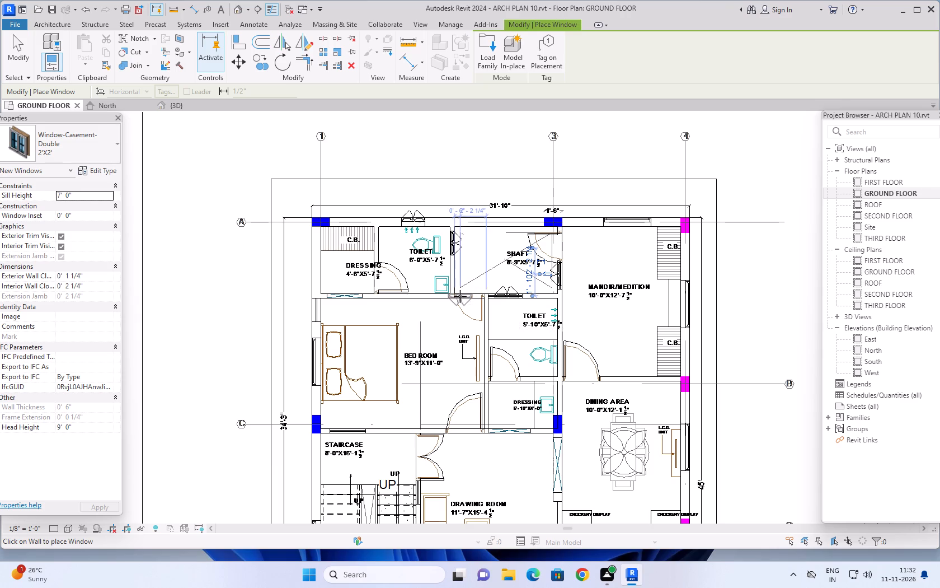
Nudge the 4'X4' window in the staircase's exterior wall toward grid C until it sits 6'-3" from the wall along grid E.
scroll(601, 330, down, 1)
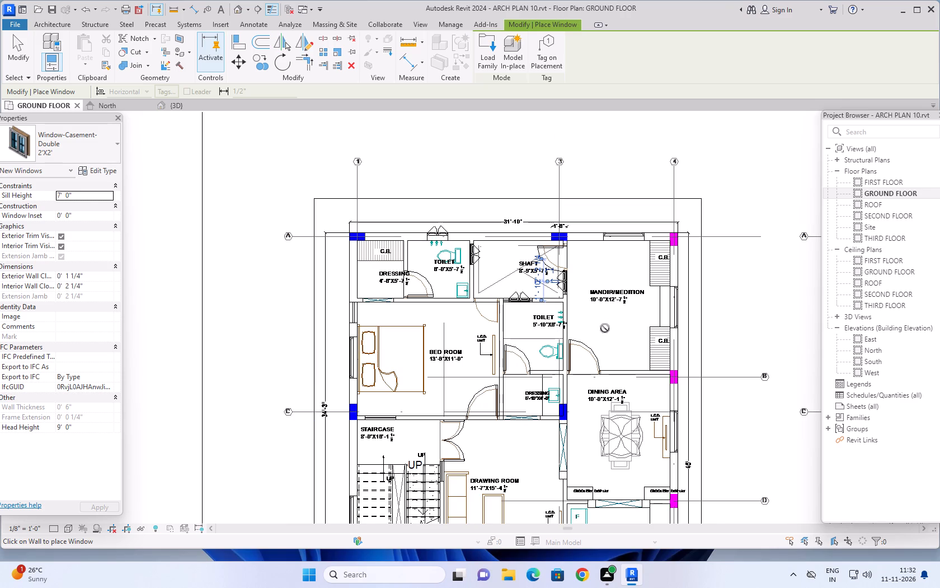
key(Escape)
key(Escape)
middle_drag(604, 328, 605, 239)
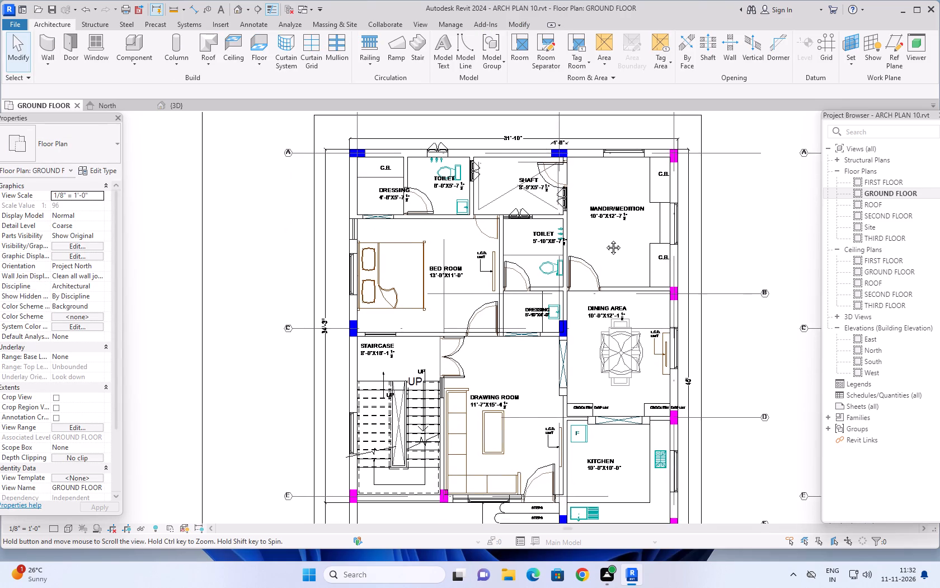
middle_drag(605, 239, 605, 232)
scroll(742, 379, down, 1)
middle_drag(752, 370, 741, 347)
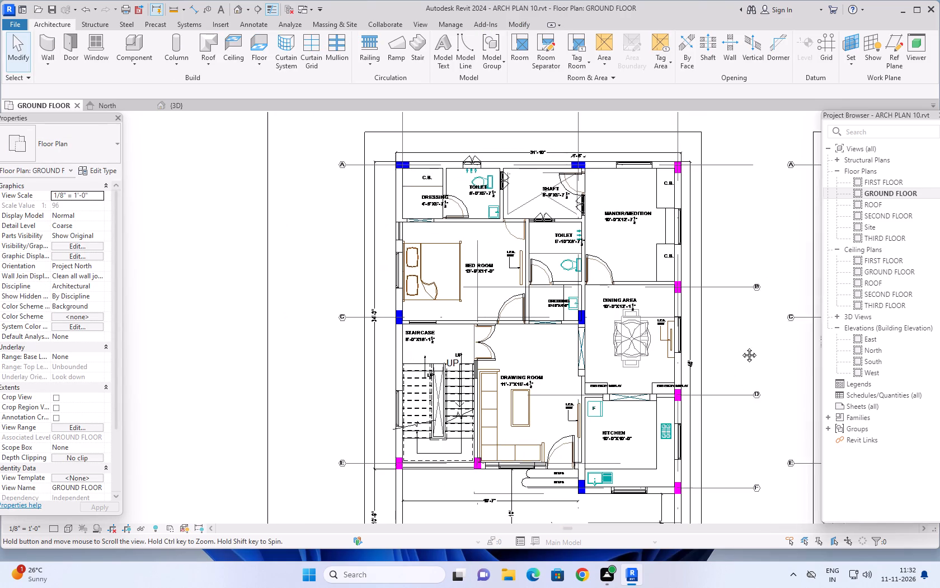
middle_drag(741, 347, 739, 314)
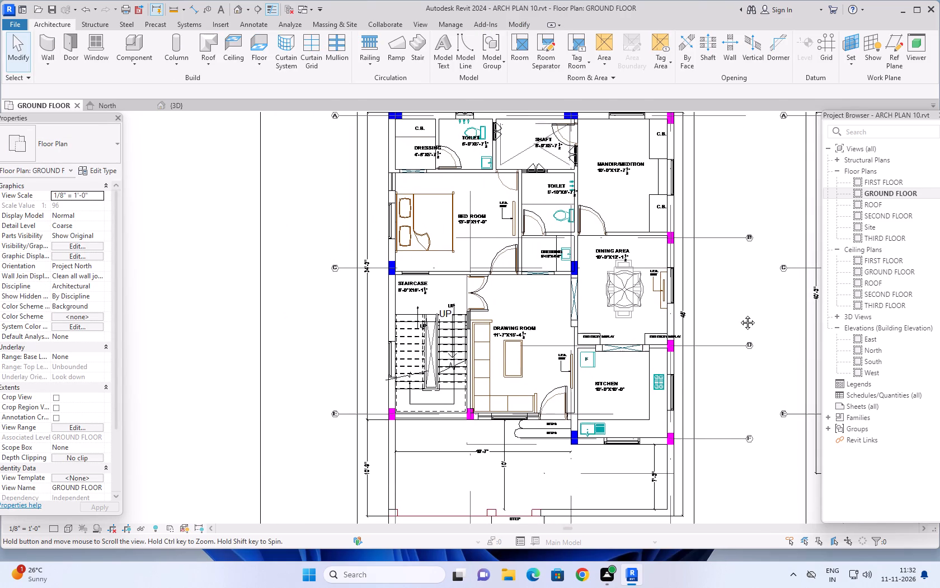
middle_drag(739, 314, 739, 336)
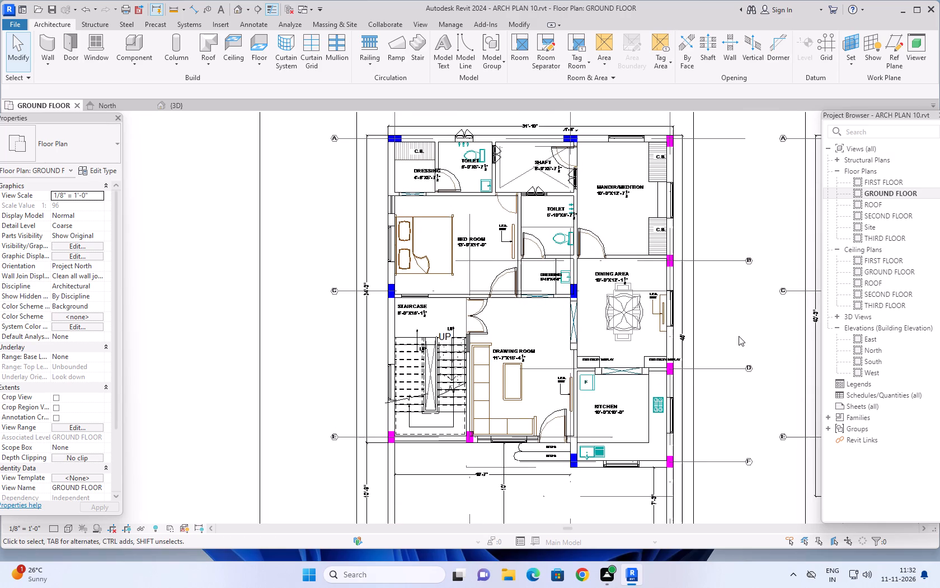
key(Escape)
key(Escape)
key(Escape)
click(389, 372)
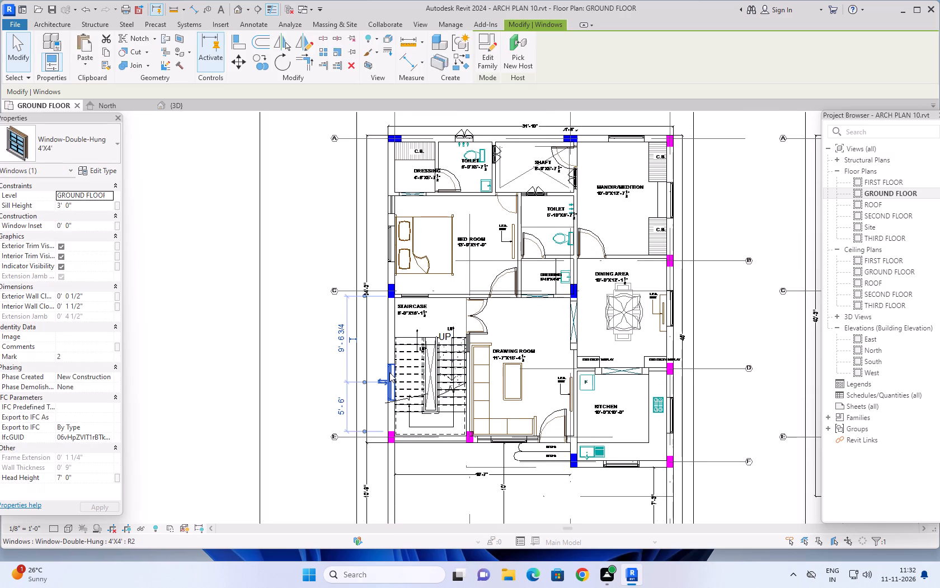
key(Up)
key(Up)
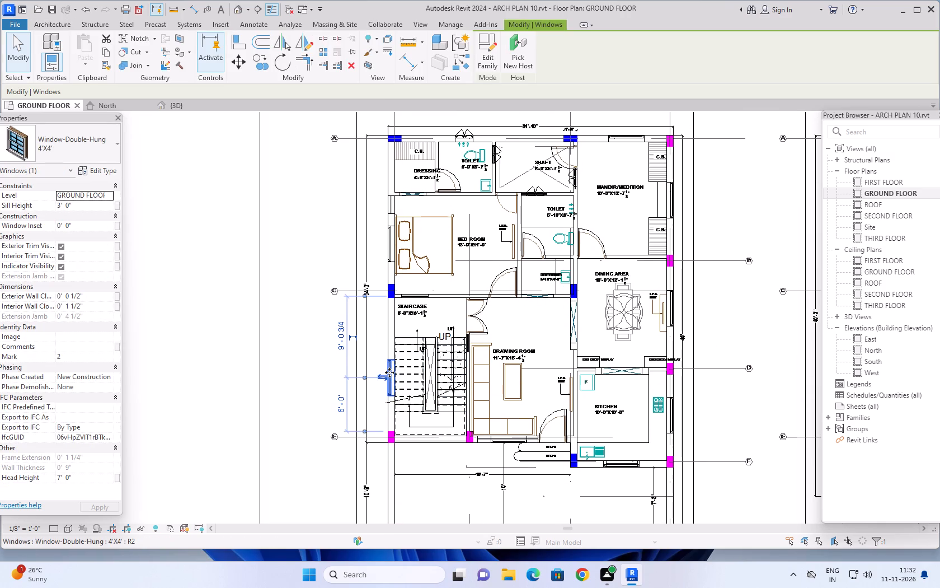
key(Up)
key(Escape)
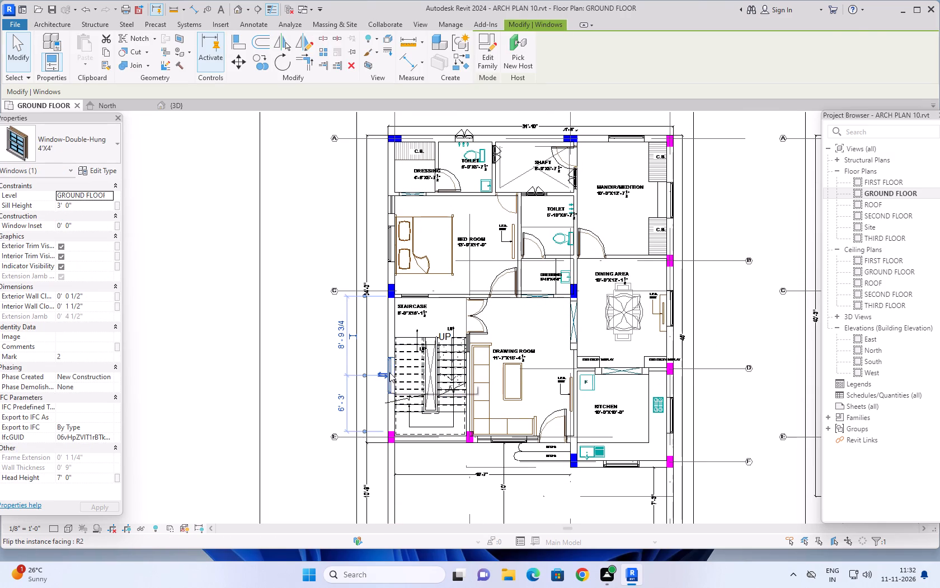
Place a 1'X9" rectangular architectural column at the front boundary corner where the main-entry ramp begins.
scroll(271, 334, down, 2)
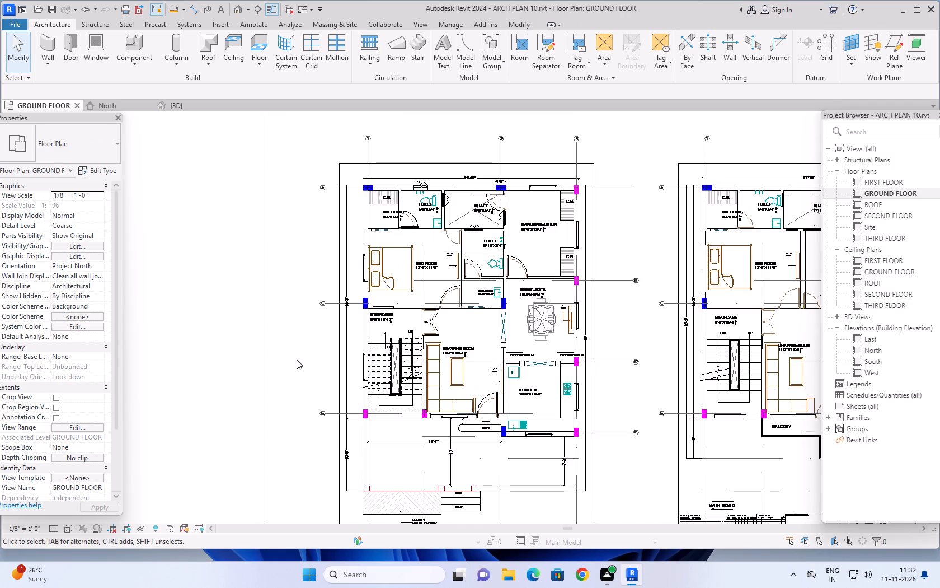
middle_drag(295, 354, 295, 349)
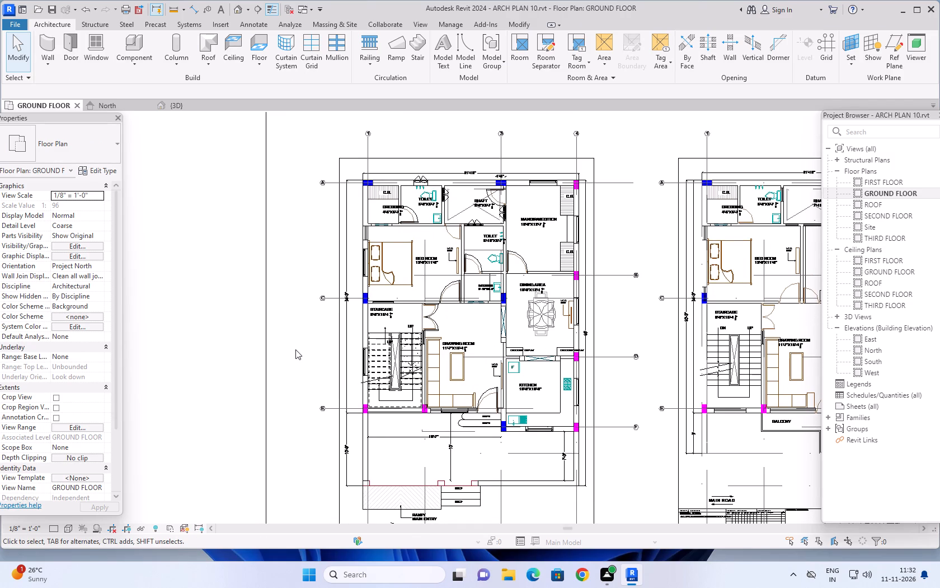
key(Escape)
key(Escape)
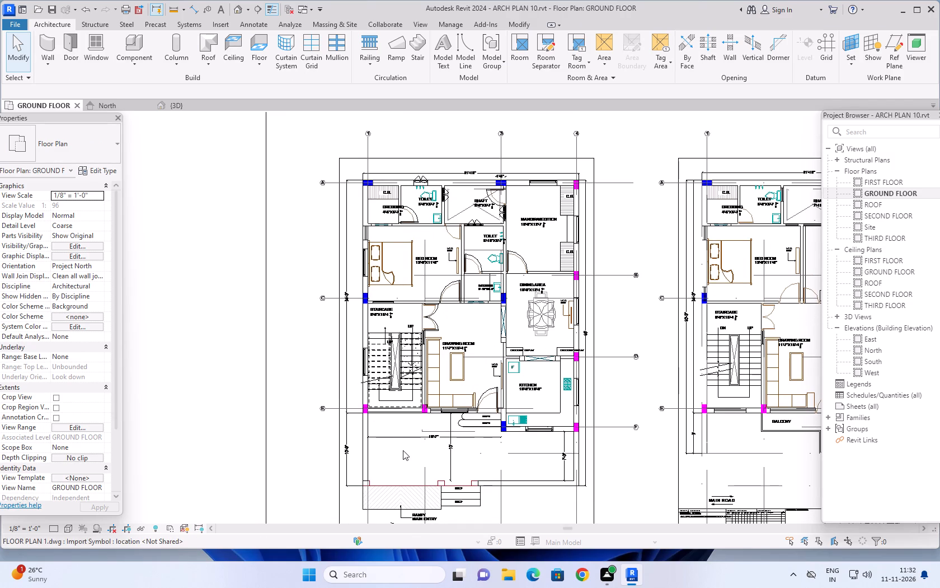
middle_drag(403, 447, 429, 396)
scroll(403, 461, up, 6)
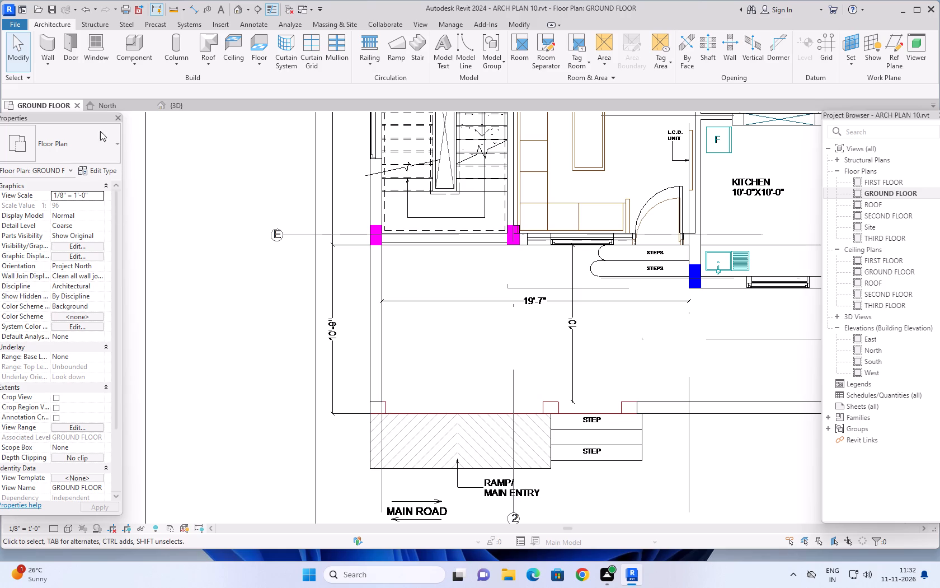
click(173, 67)
click(187, 101)
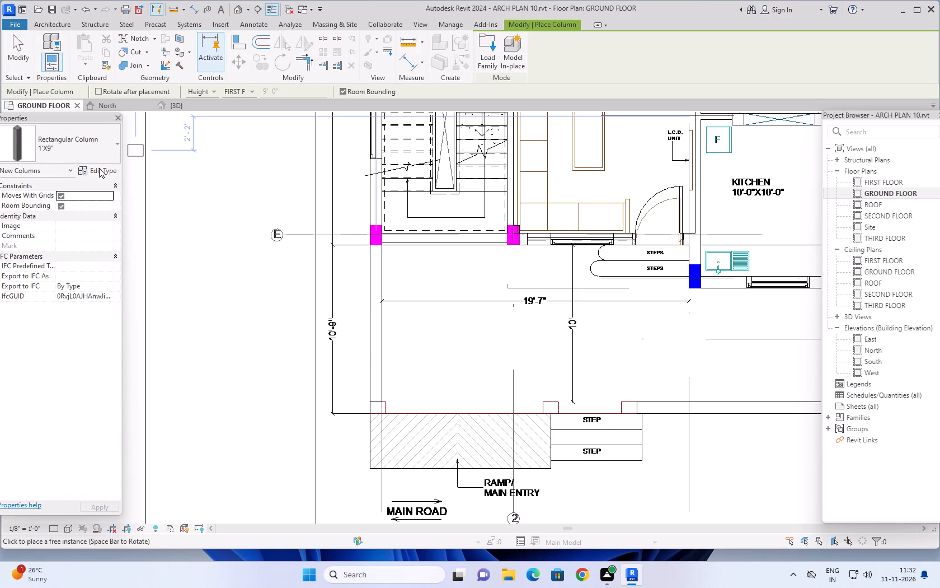
scroll(377, 409, up, 4)
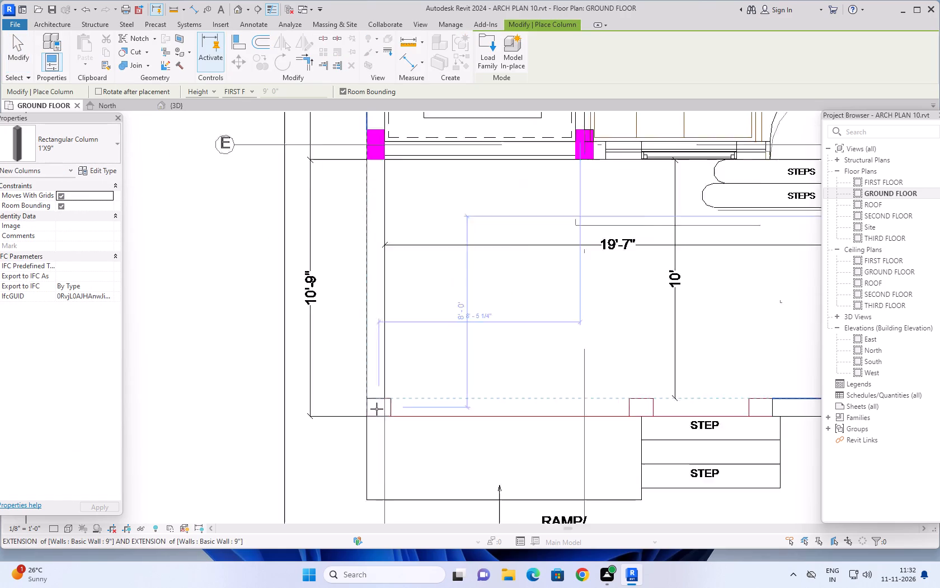
scroll(377, 409, up, 3)
click(388, 409)
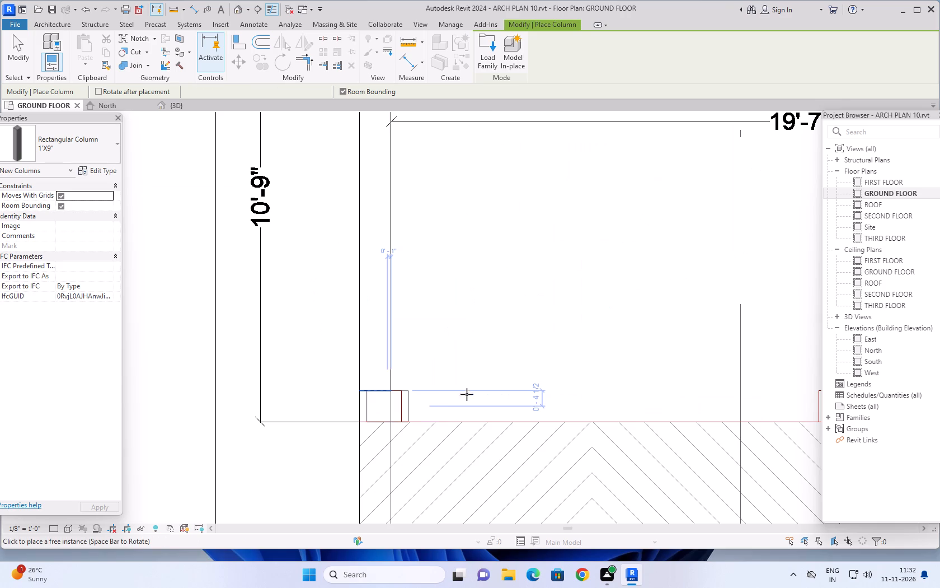
Place two more 1'X9" columns on the drawn outlines at either side of the front entry steps.
scroll(494, 374, down, 3)
scroll(556, 380, down, 3)
middle_drag(566, 384, 464, 384)
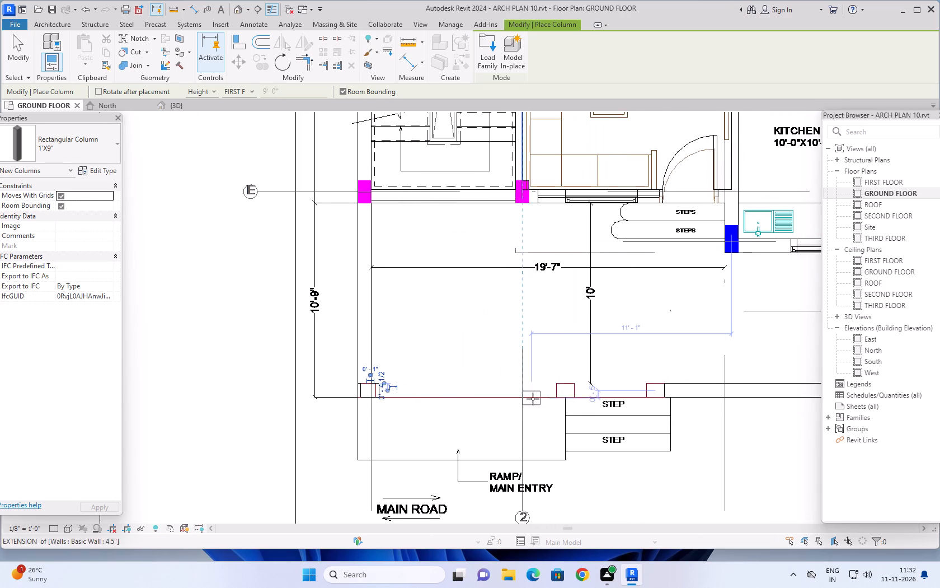
click(560, 390)
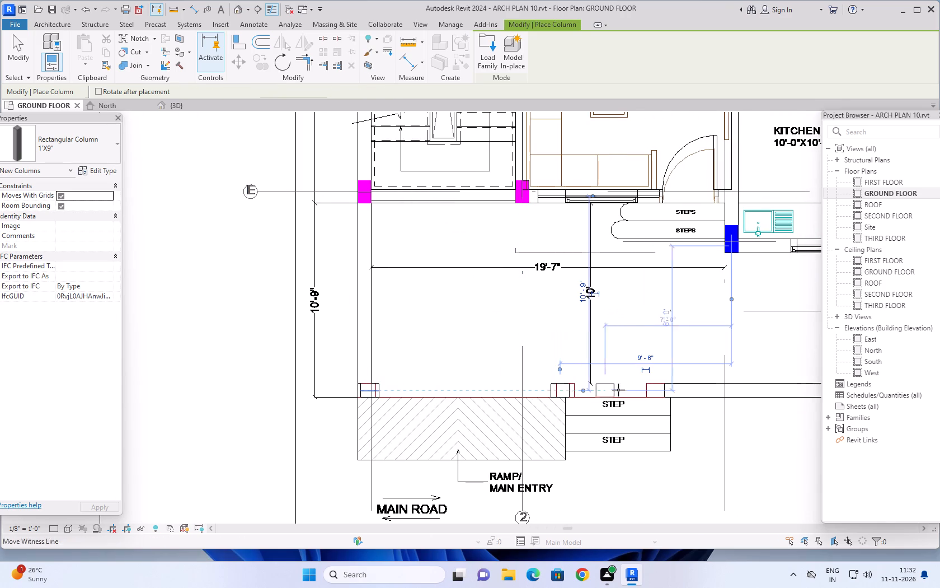
click(645, 391)
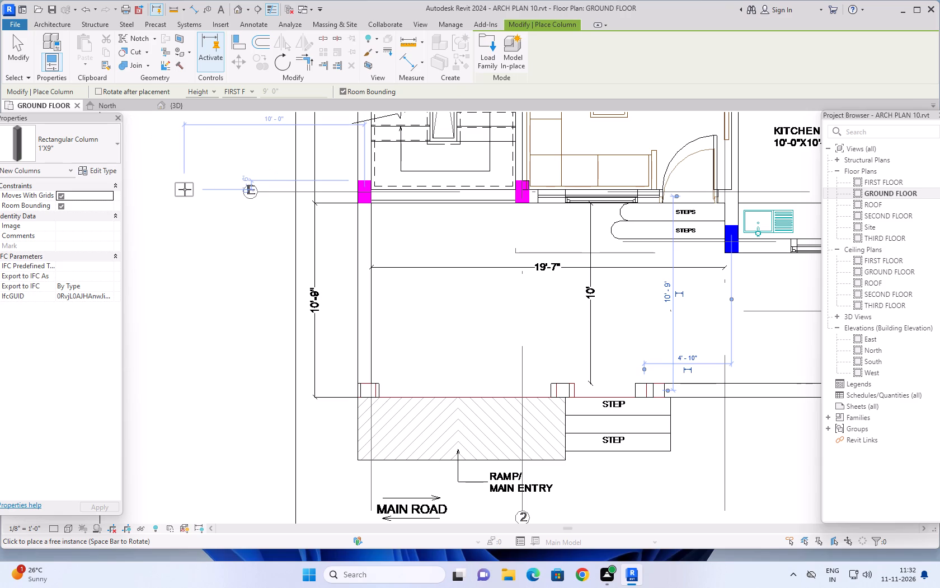
key(Escape)
key(Escape)
key(Escape)
key(Escape)
key(Escape)
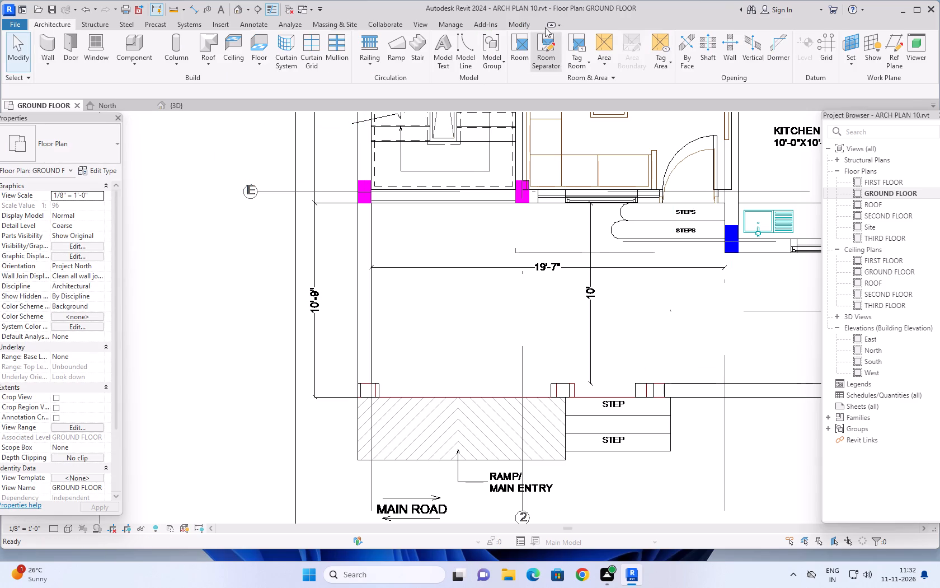
Align the column between the steps and the front boundary wall to the wall-side edge of its drawn outline.
click(520, 25)
click(243, 36)
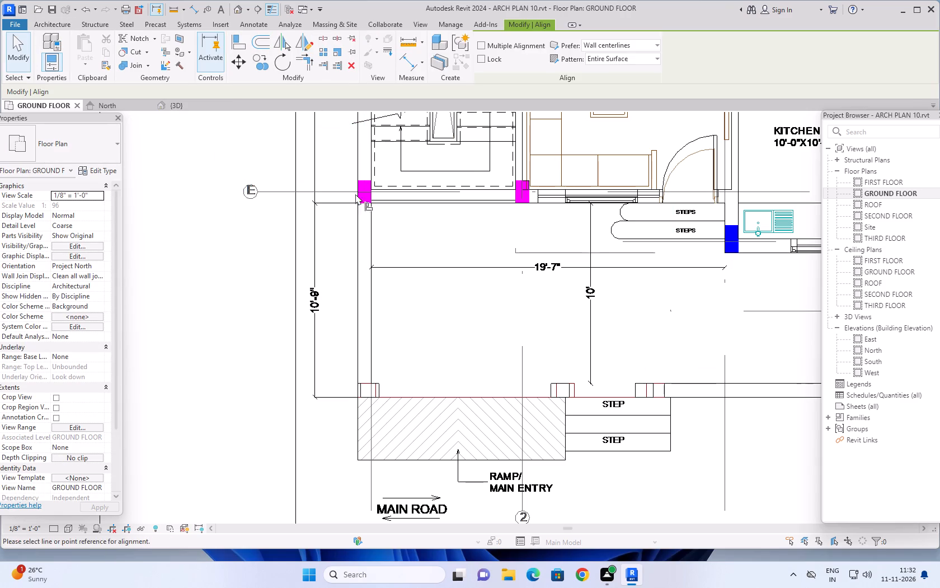
scroll(634, 396, up, 6)
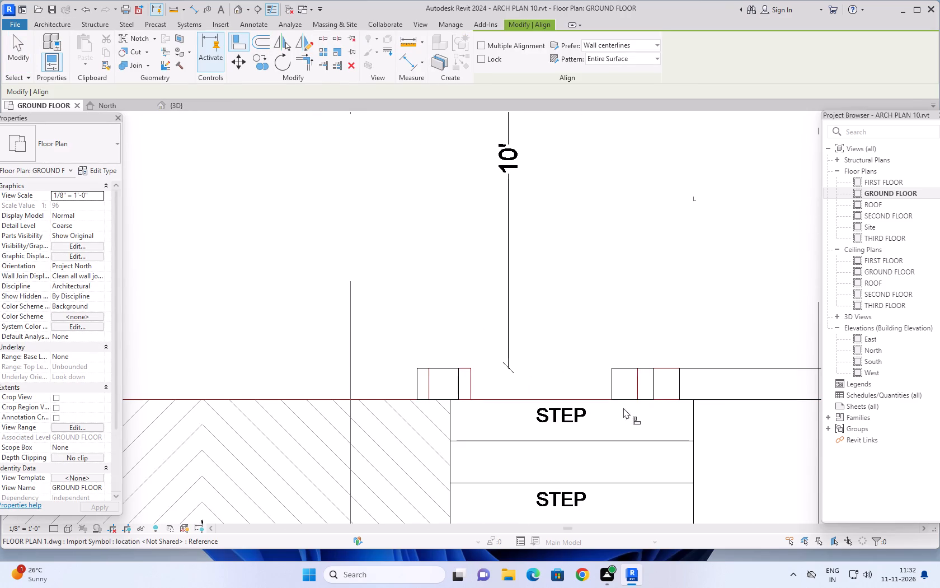
click(678, 381)
click(655, 381)
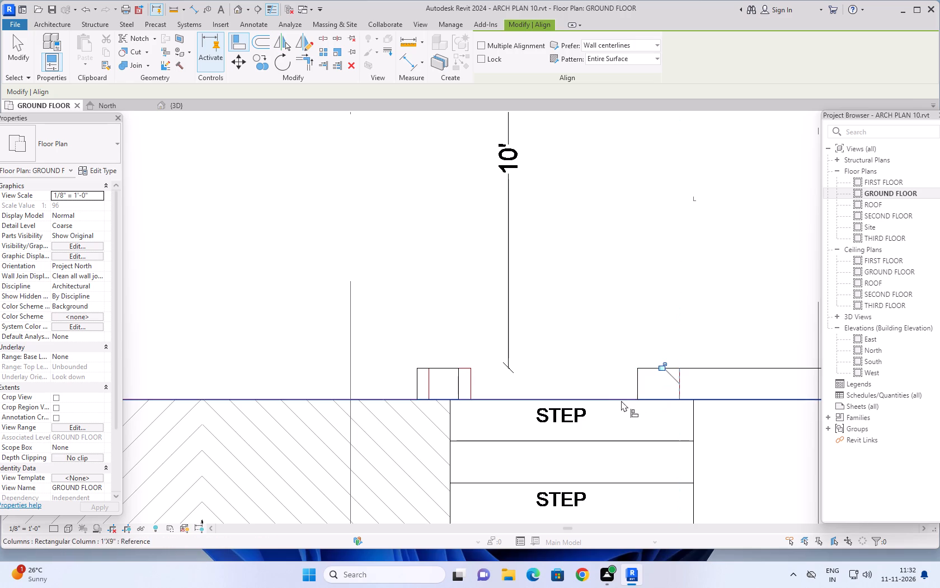
Align the column between the ramp and the steps to the steps-side edge of its drawn outline.
scroll(659, 399, up, 13)
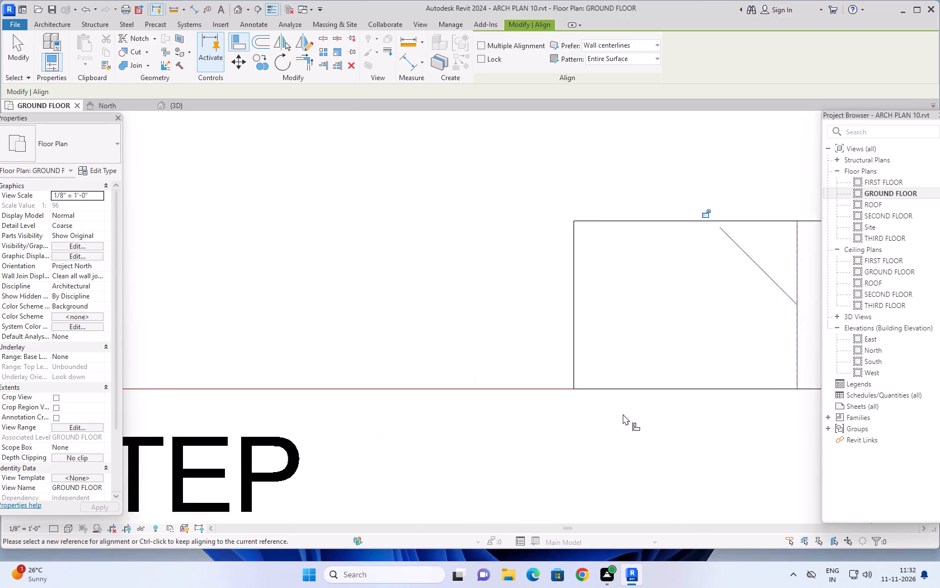
scroll(623, 414, down, 7)
scroll(574, 405, down, 5)
scroll(353, 393, down, 2)
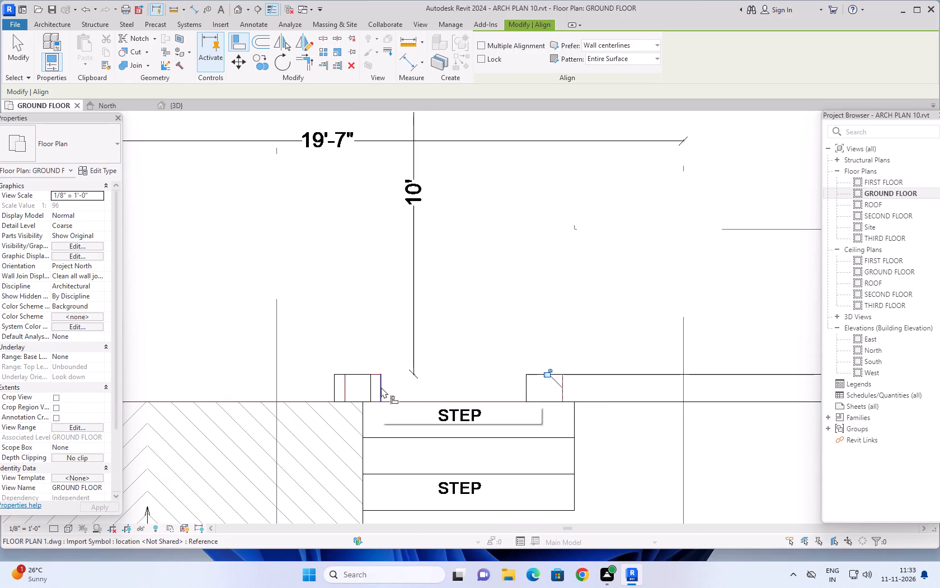
click(381, 387)
click(368, 385)
Align the corner column's inner face to the matching edge of its drawn outline at the start of the ramp.
scroll(386, 386, down, 5)
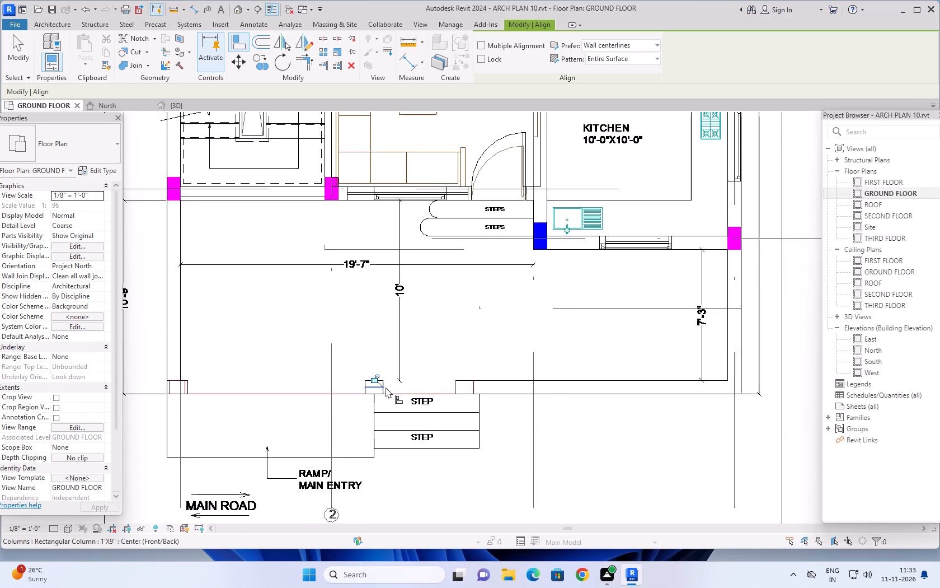
scroll(284, 379, down, 3)
middle_drag(298, 369, 556, 370)
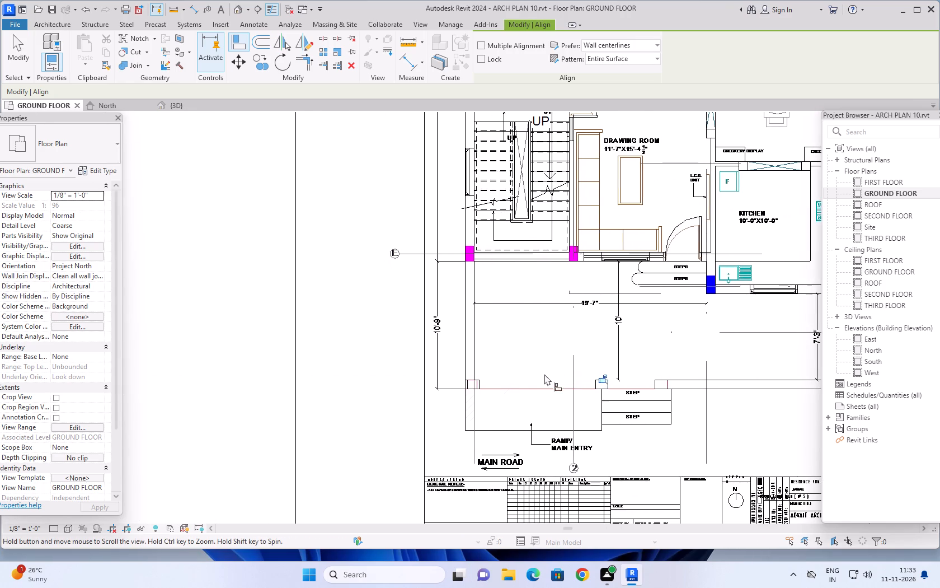
scroll(462, 387, up, 14)
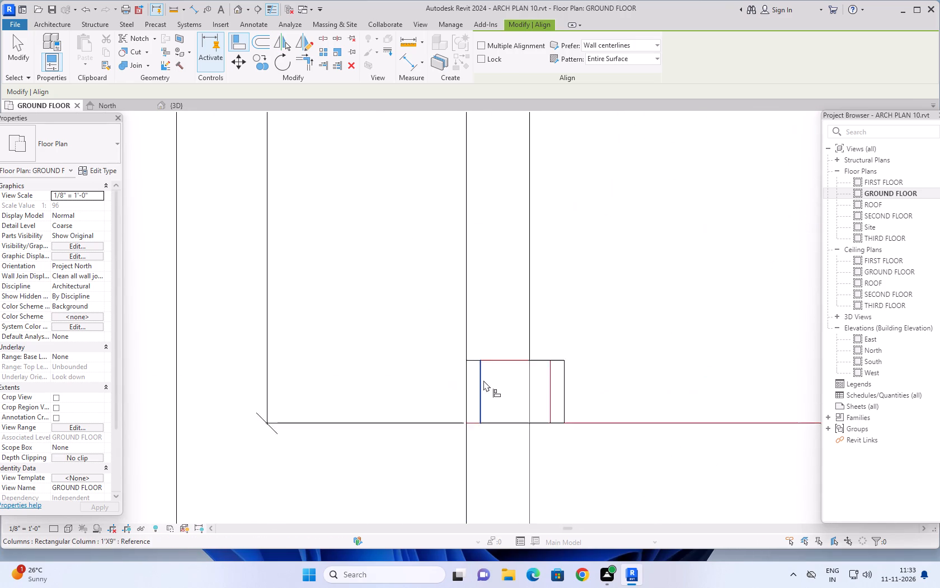
scroll(483, 380, up, 1)
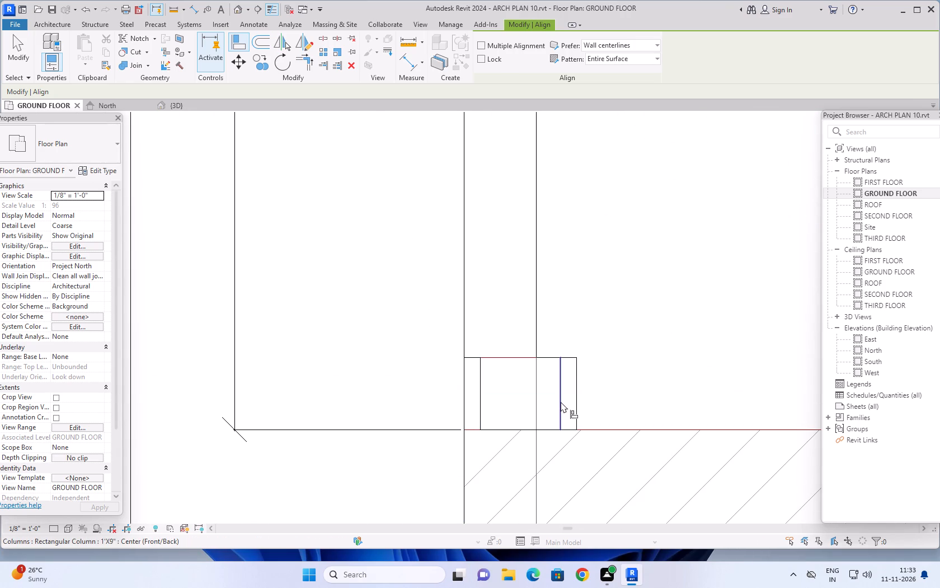
click(561, 403)
click(576, 400)
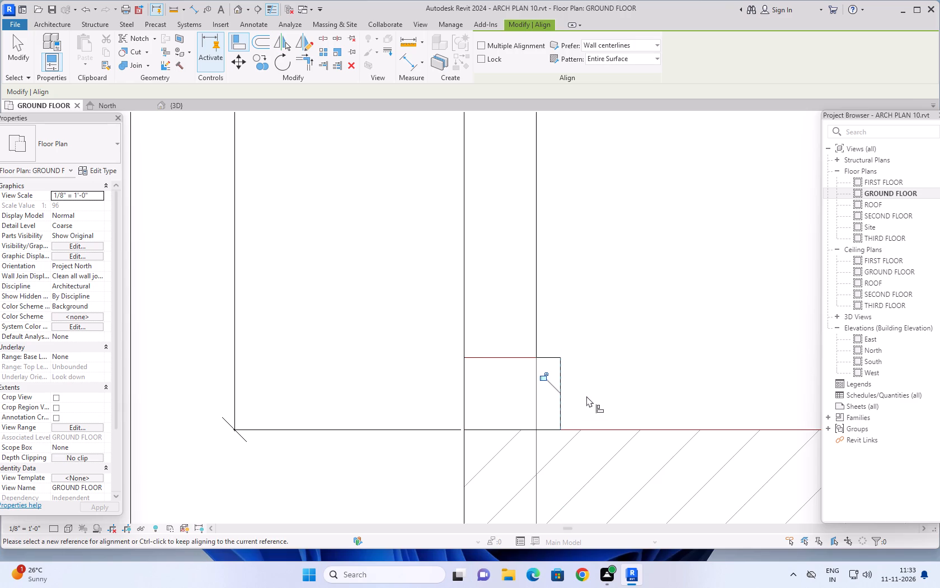
Examine how the corner column fits its drawn outline and the boundary wall edges.
scroll(499, 396, down, 4)
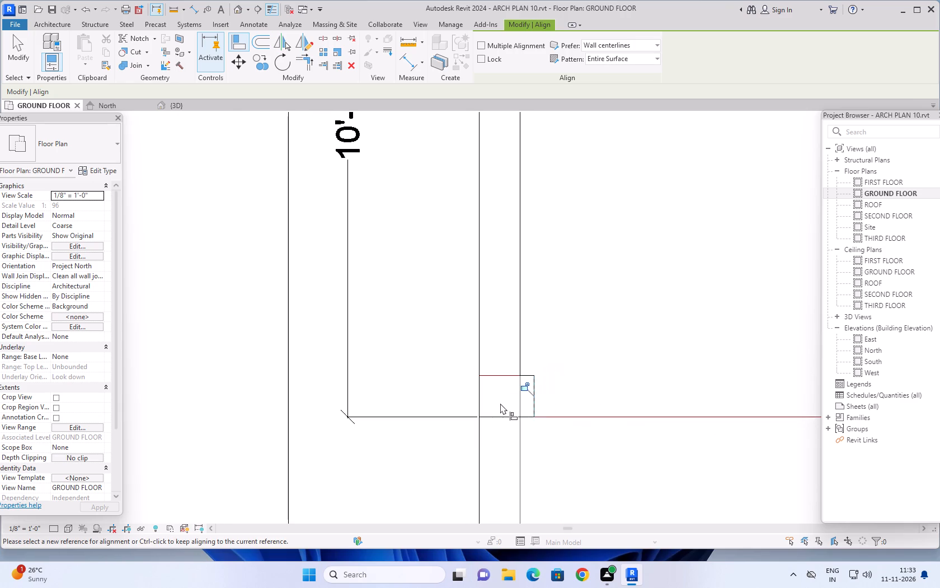
scroll(499, 414, up, 7)
scroll(481, 314, up, 2)
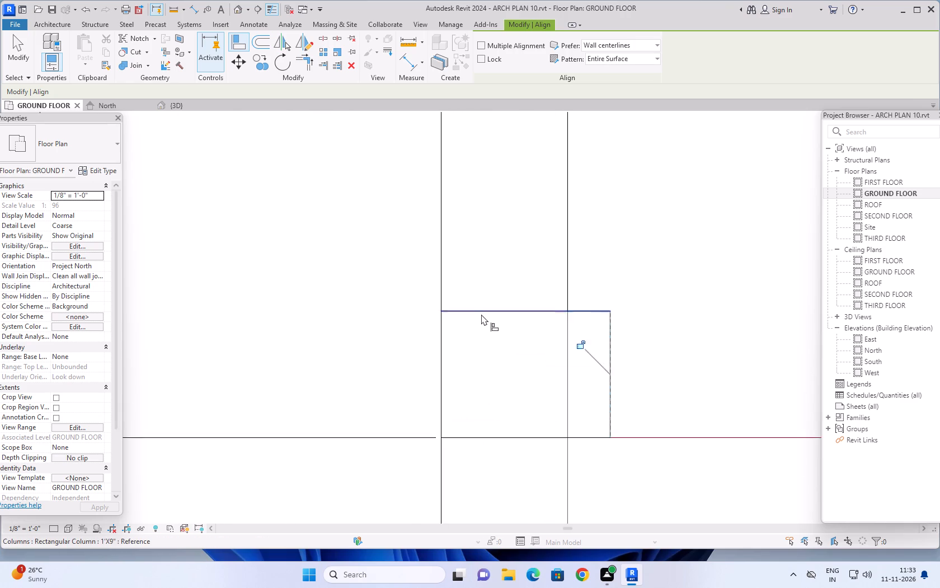
scroll(481, 314, up, 4)
scroll(593, 345, down, 5)
scroll(641, 343, down, 8)
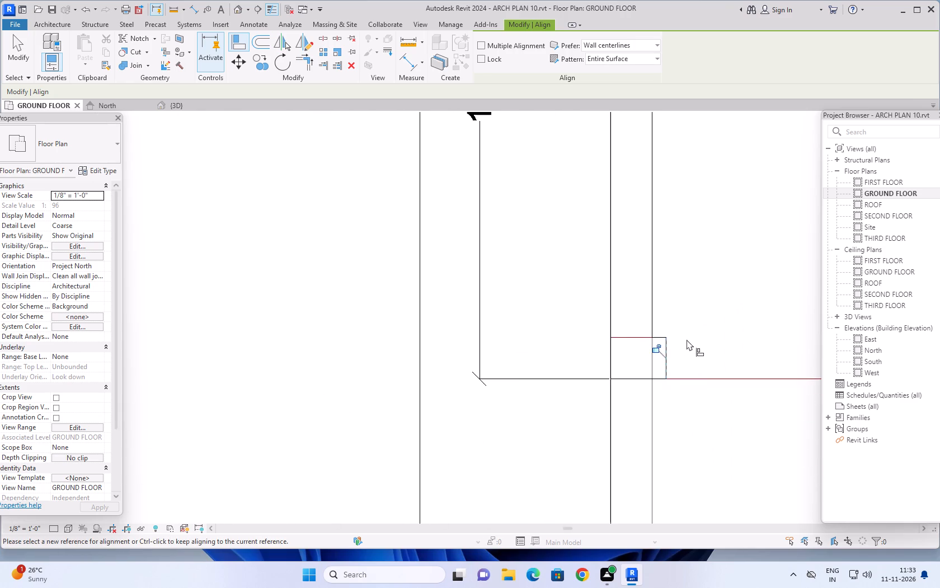
scroll(693, 334, down, 4)
middle_drag(701, 334, 454, 309)
scroll(444, 309, down, 3)
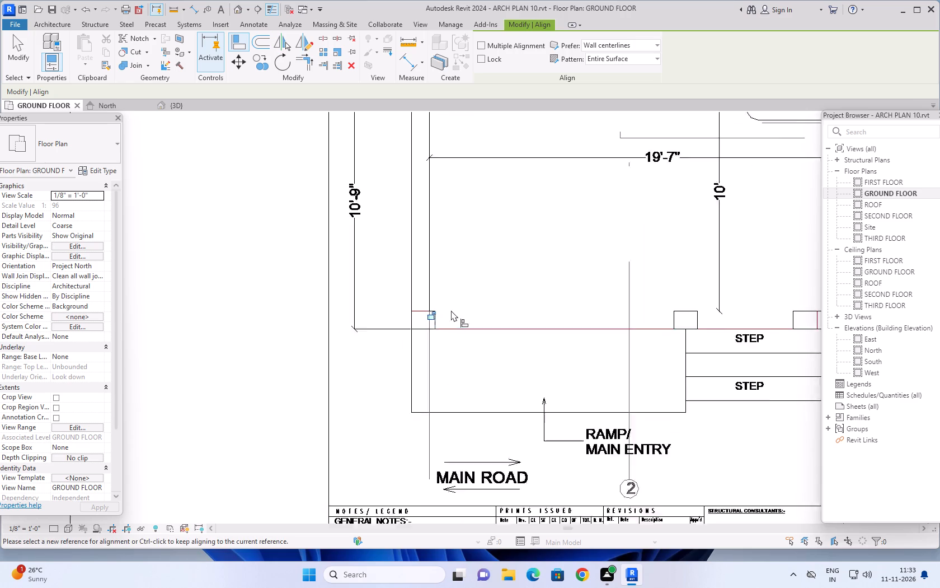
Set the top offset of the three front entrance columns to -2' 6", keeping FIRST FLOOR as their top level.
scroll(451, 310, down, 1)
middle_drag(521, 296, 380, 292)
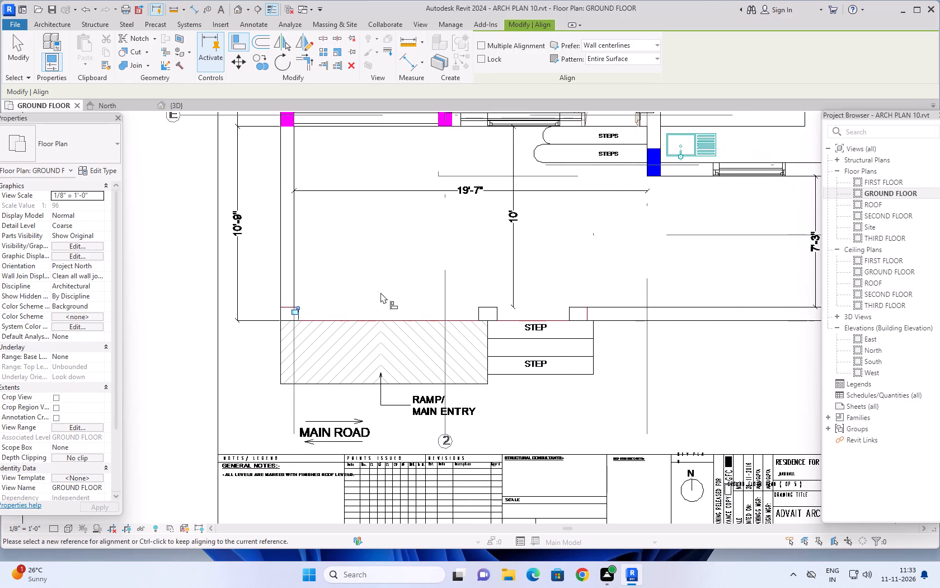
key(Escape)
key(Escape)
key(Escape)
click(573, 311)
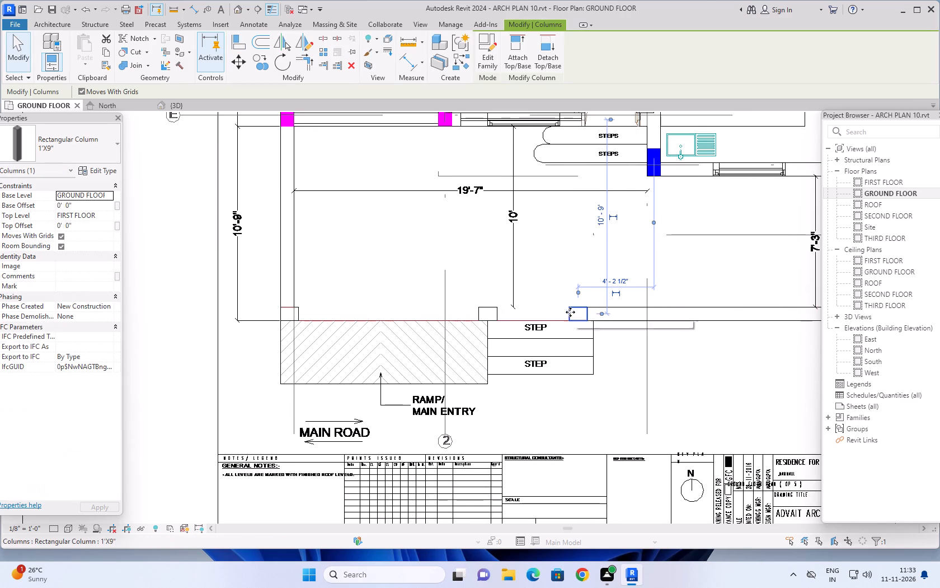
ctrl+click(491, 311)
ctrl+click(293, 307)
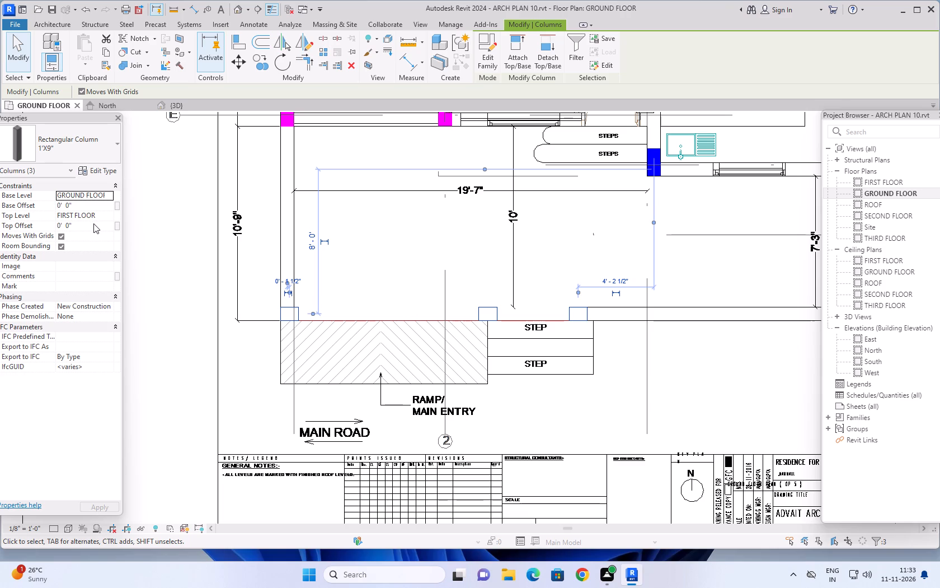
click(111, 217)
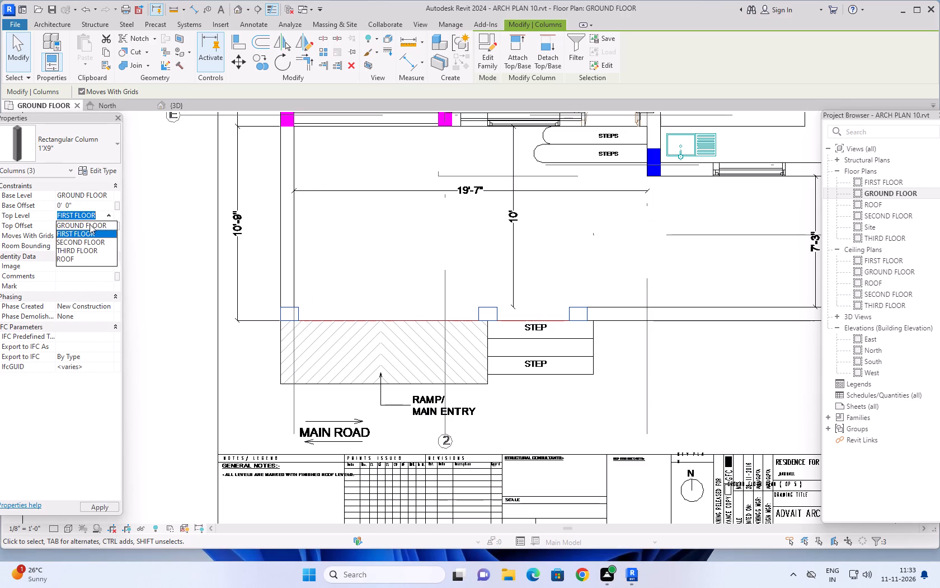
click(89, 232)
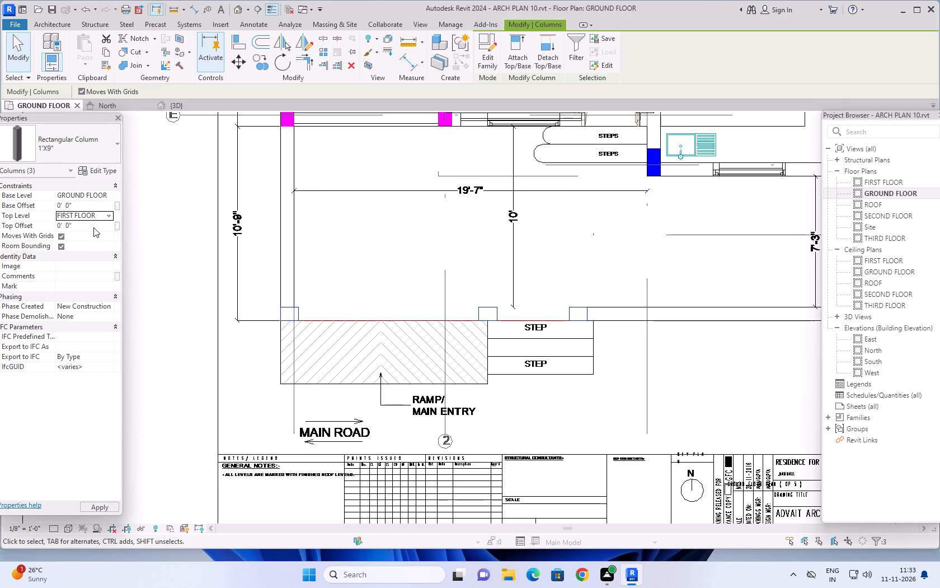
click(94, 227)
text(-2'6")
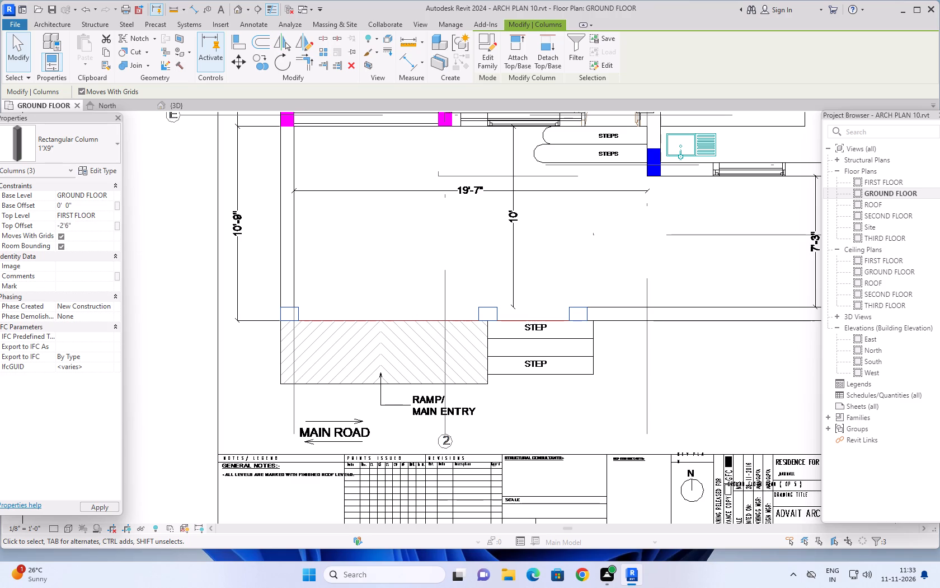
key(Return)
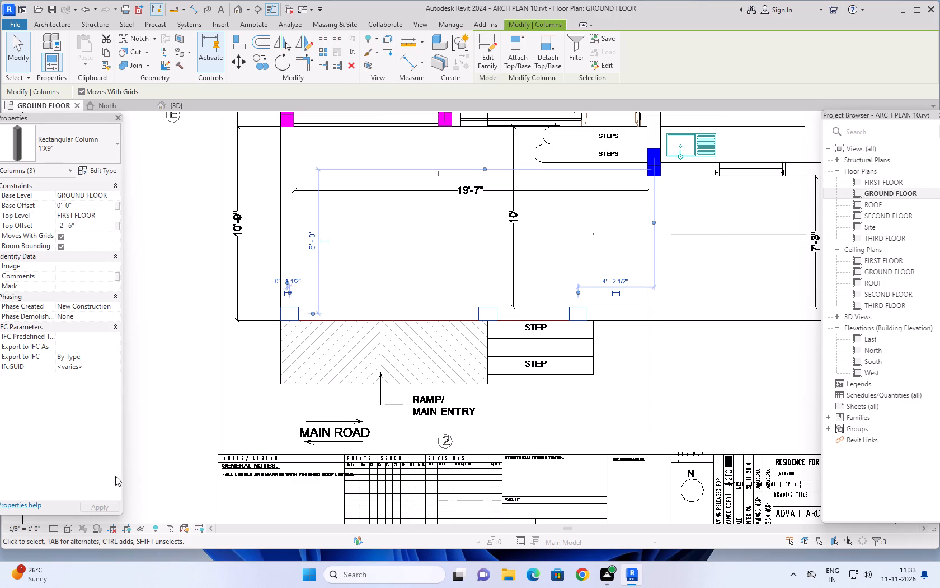
Examine the three entrance columns against the front boundary walls in the 3D view.
click(181, 105)
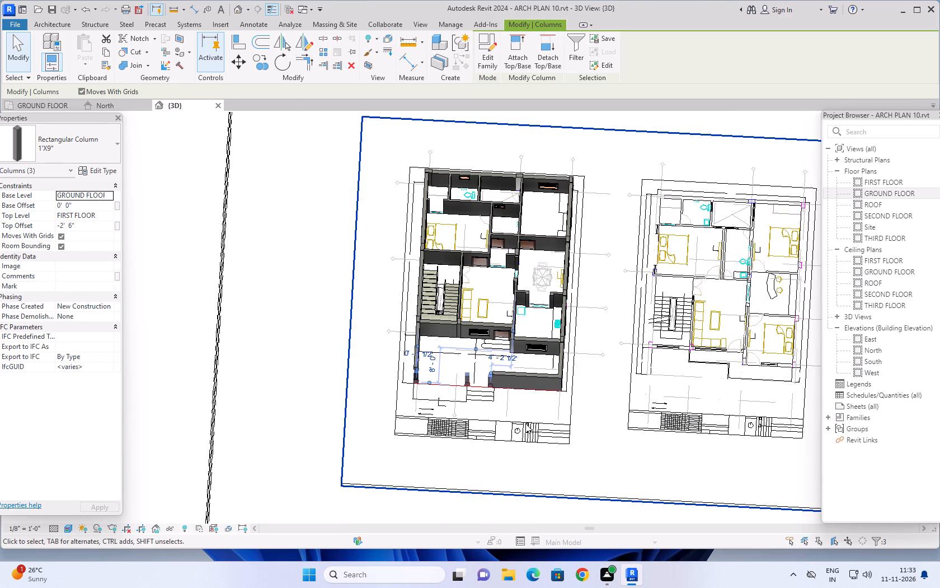
middle_drag(520, 419, 539, 312)
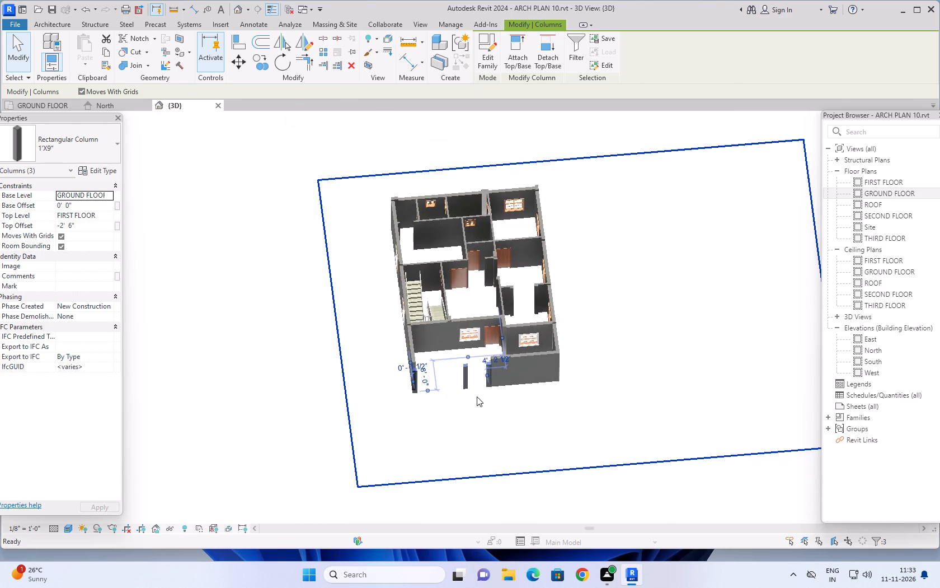
scroll(477, 396, up, 6)
shift+middle_drag(471, 378, 474, 330)
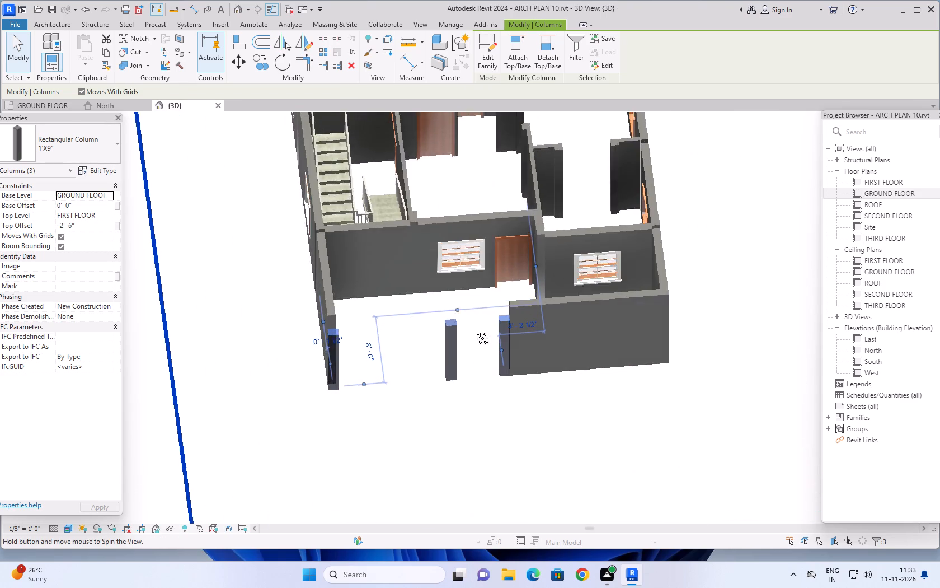
shift+middle_drag(474, 330, 486, 215)
scroll(413, 309, up, 3)
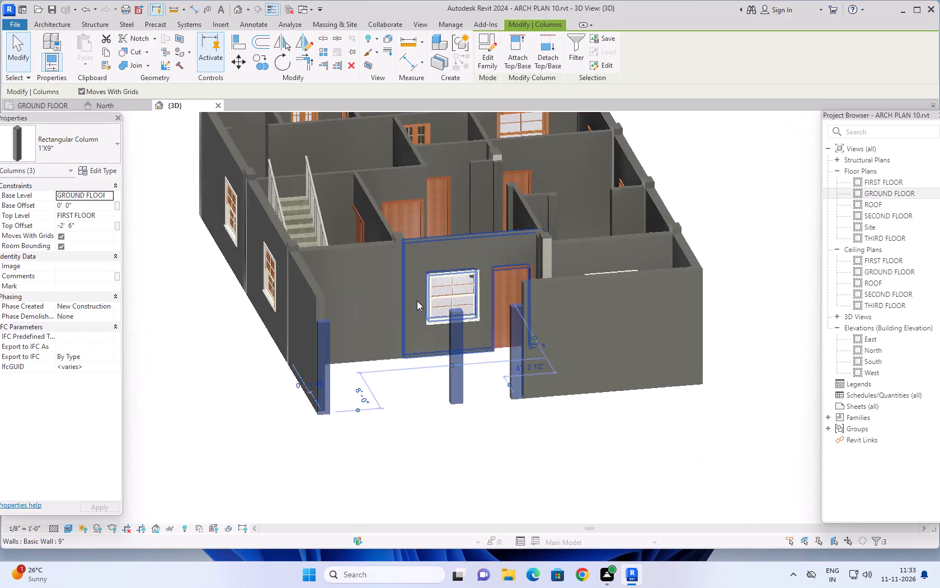
scroll(417, 301, up, 4)
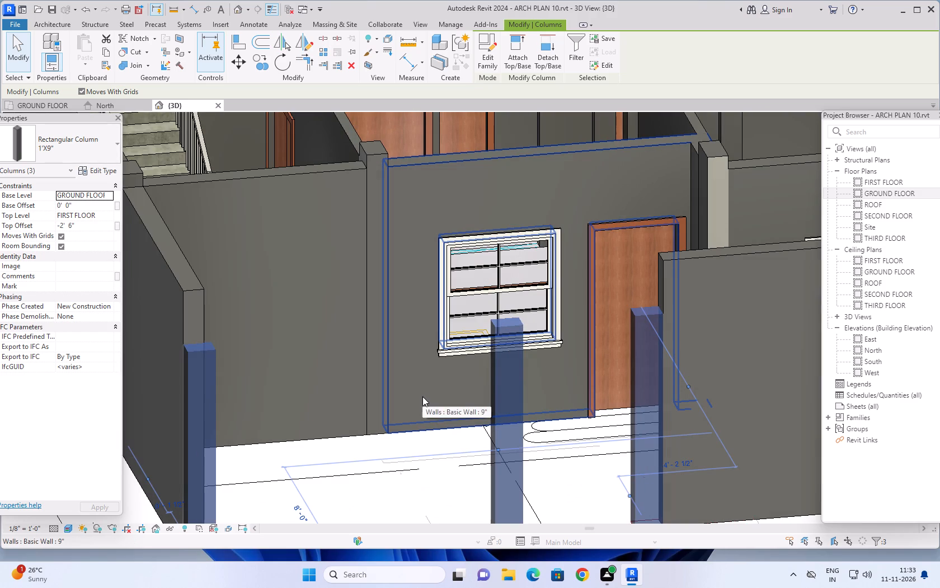
scroll(471, 383, down, 4)
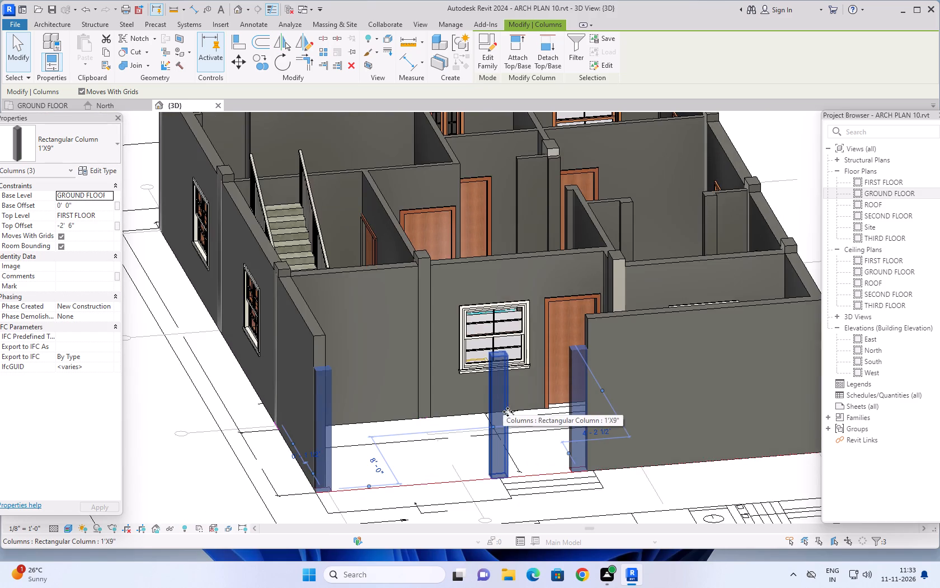
scroll(509, 412, down, 3)
middle_drag(513, 423, 461, 388)
shift+middle_drag(505, 390, 502, 392)
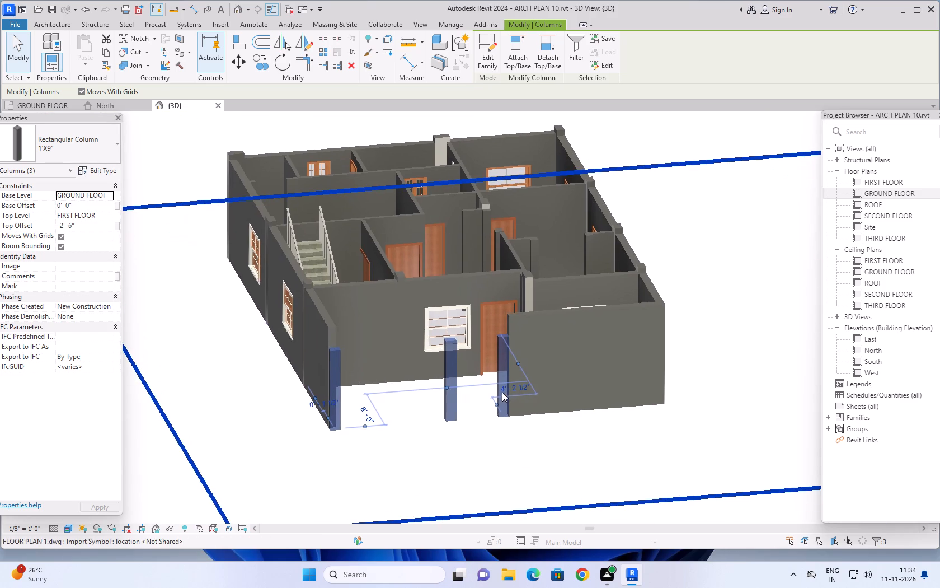
shift+middle_drag(502, 392, 449, 470)
shift+scroll(497, 396, down, 1)
scroll(455, 472, up, 1)
key(Escape)
key(Escape)
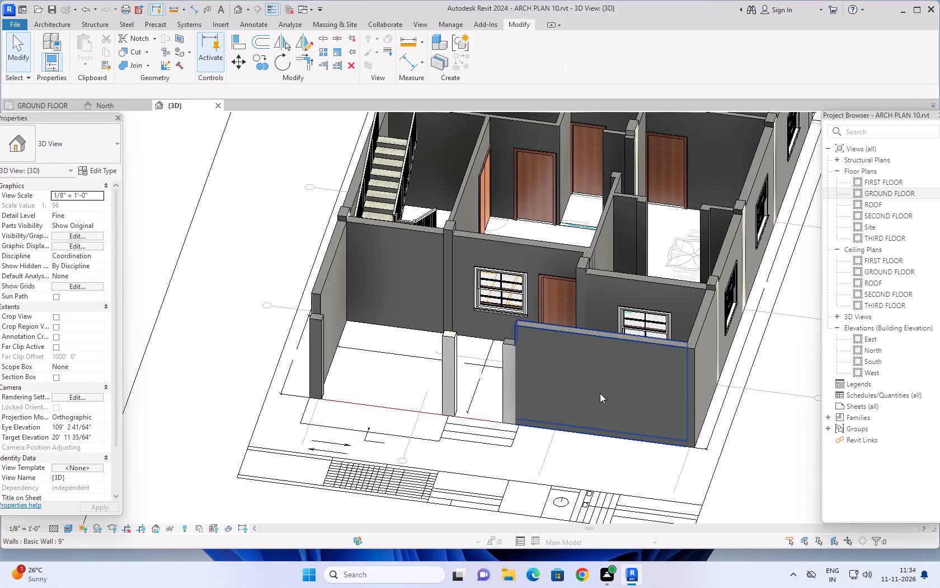
Set the three boundary walls around the front yard to an unconnected top with a height of 5'.
click(600, 393)
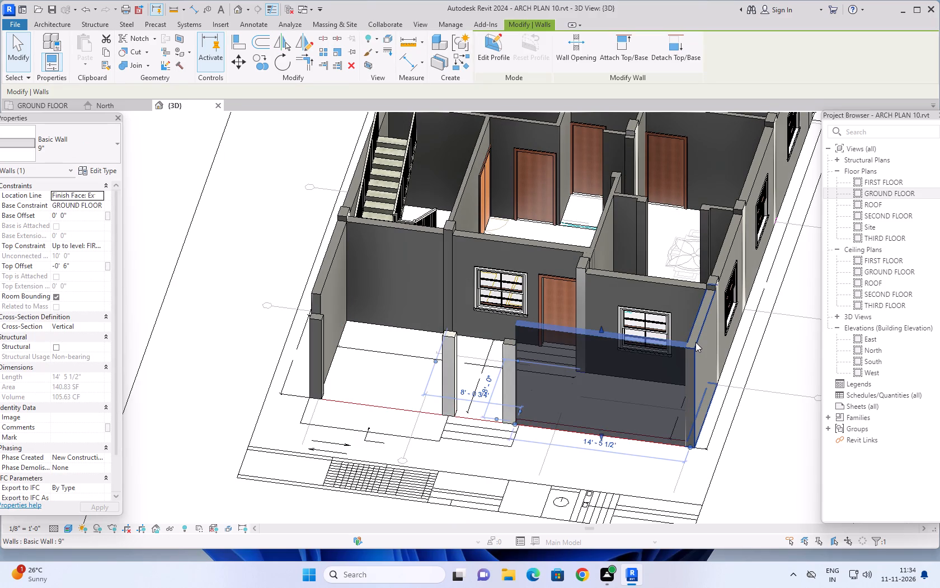
ctrl+click(695, 342)
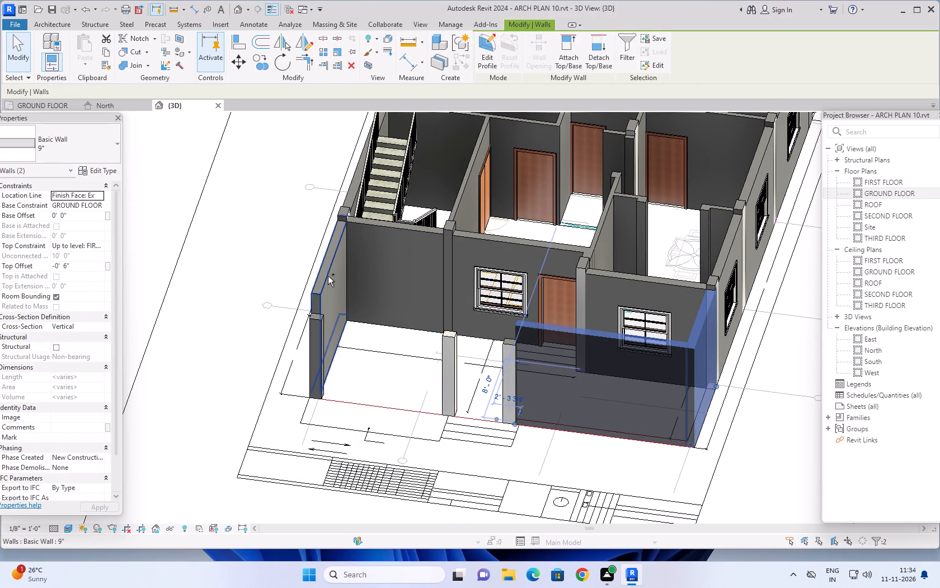
ctrl+click(328, 276)
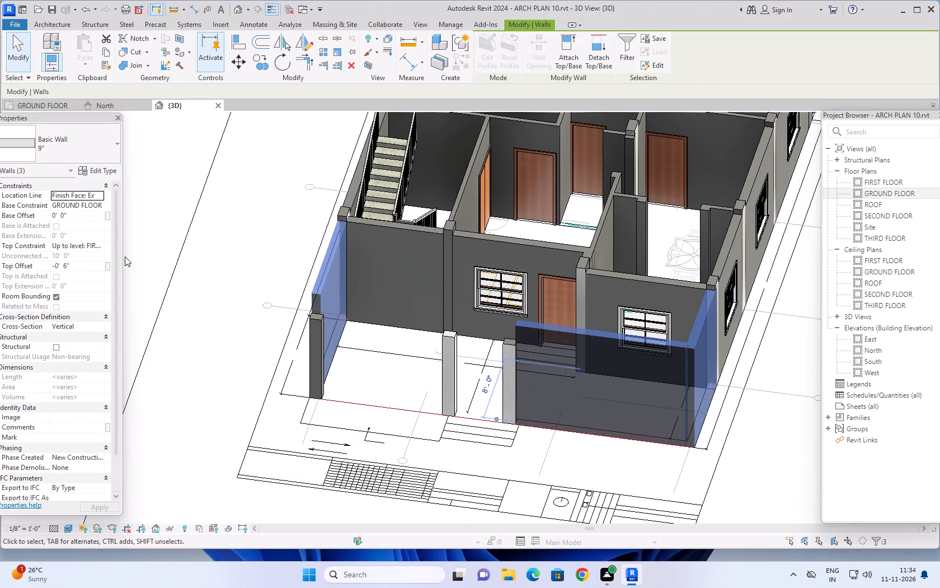
click(100, 246)
click(93, 255)
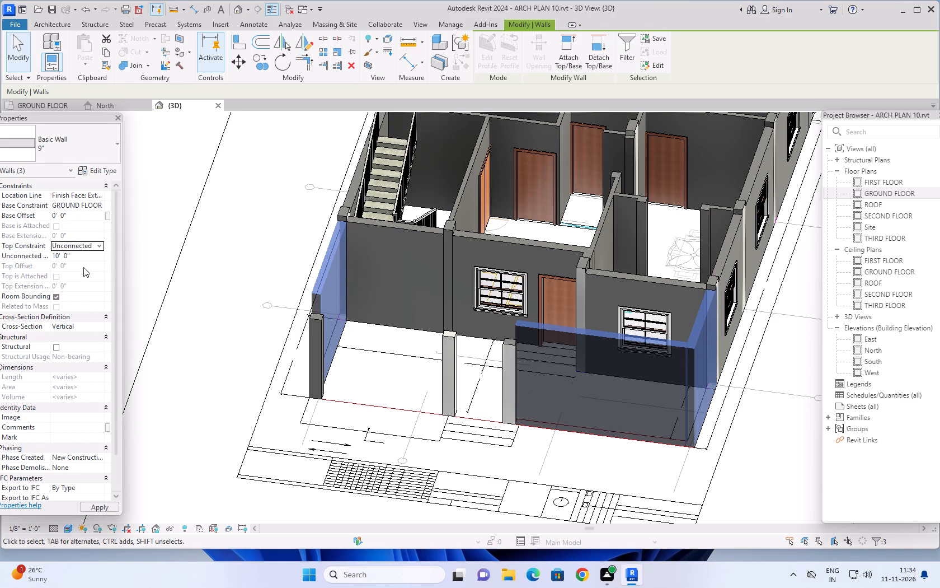
click(84, 255)
text(5')
key(Return)
key(Escape)
key(Escape)
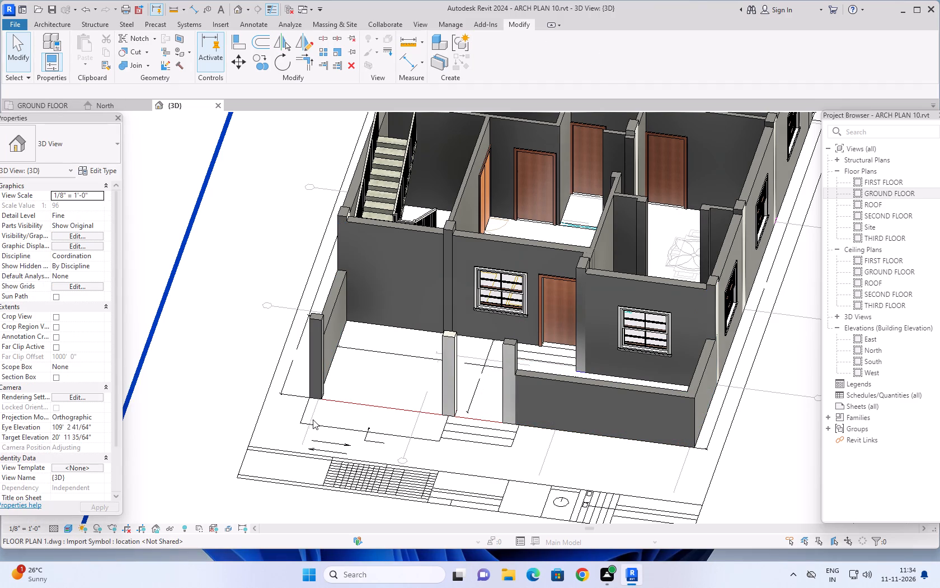
Examine the heights of the entrance columns against the boundary walls from several angles in 3D.
shift+middle_drag(346, 427, 413, 339)
shift+scroll(346, 427, up, 1)
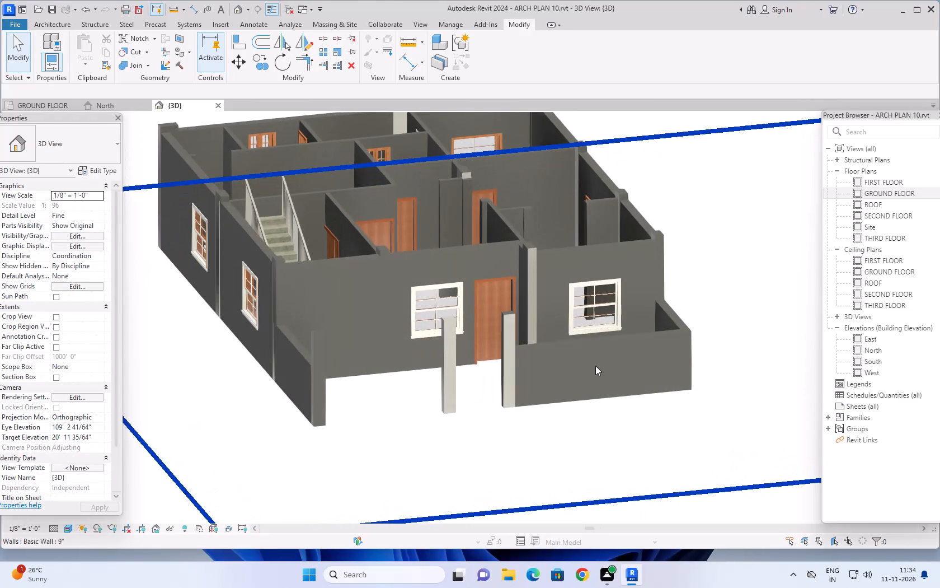
scroll(599, 363, down, 2)
middle_drag(582, 412, 621, 465)
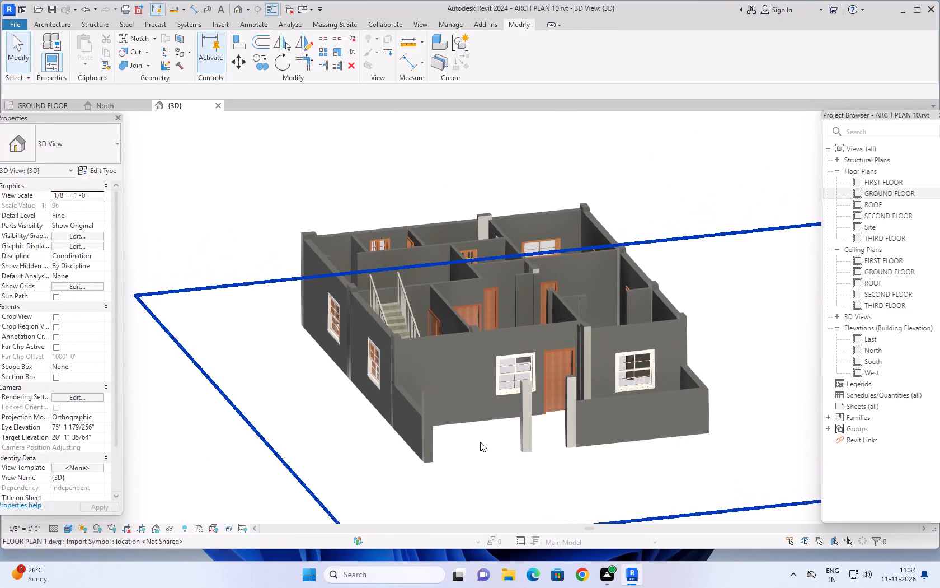
scroll(480, 442, up, 3)
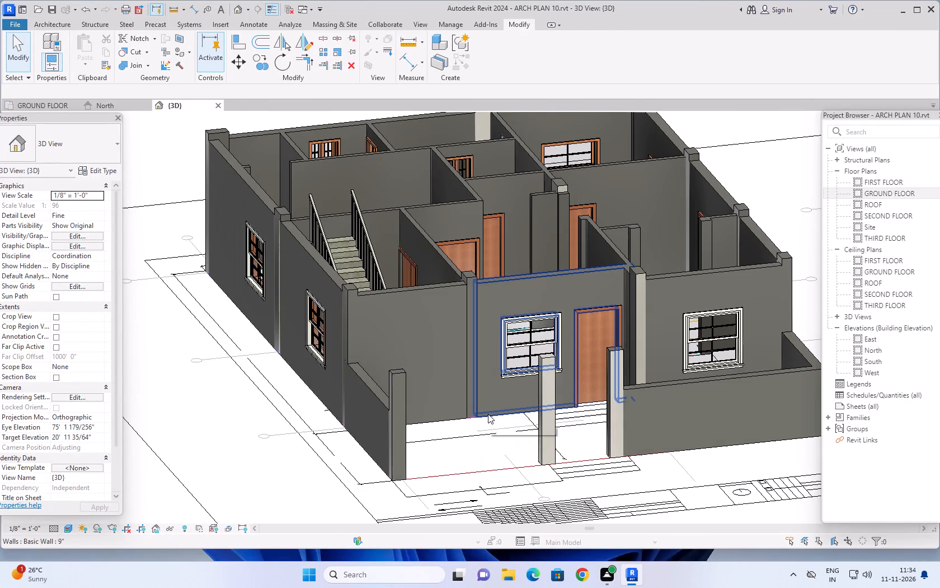
scroll(698, 437, up, 3)
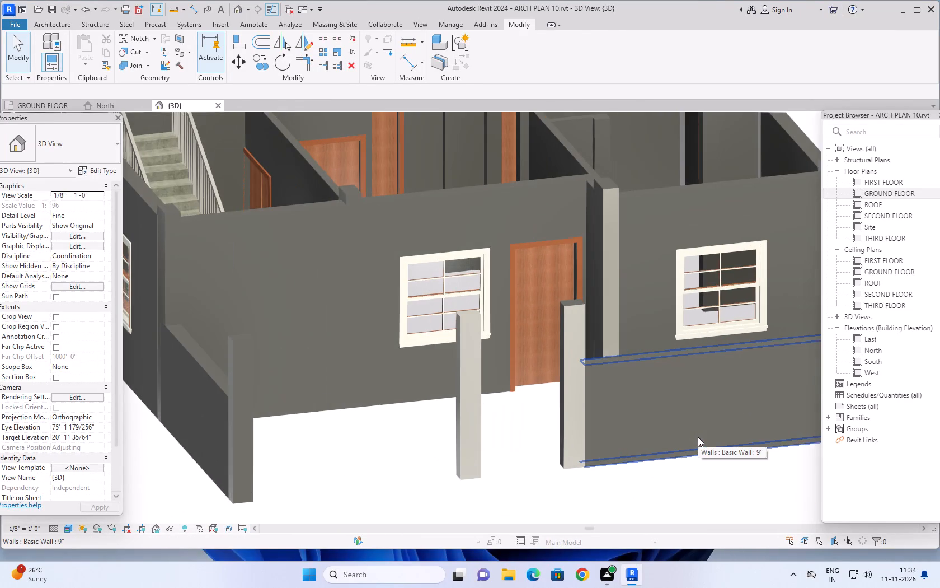
scroll(698, 437, up, 1)
shift+middle_drag(583, 447, 557, 371)
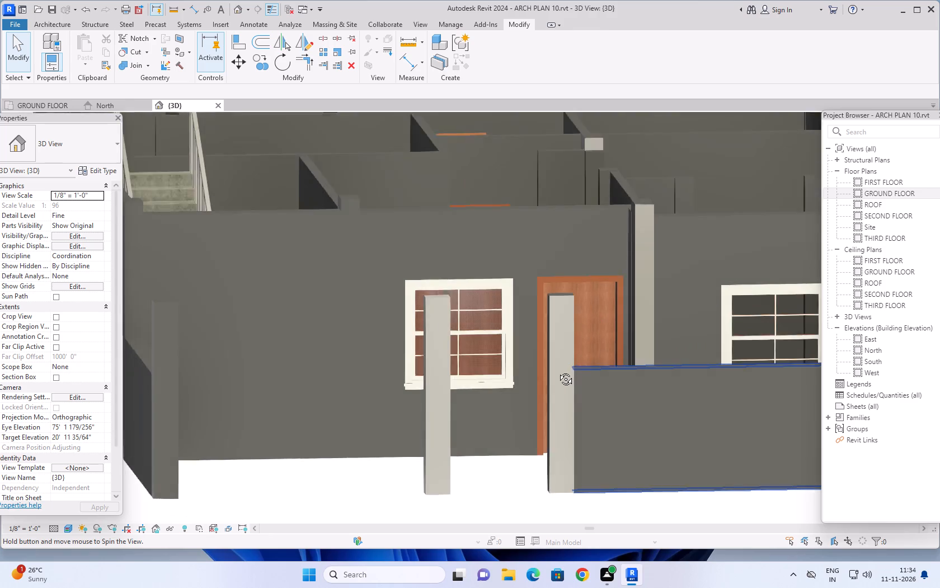
shift+middle_drag(557, 371, 556, 360)
scroll(564, 370, down, 5)
shift+middle_drag(576, 416, 569, 421)
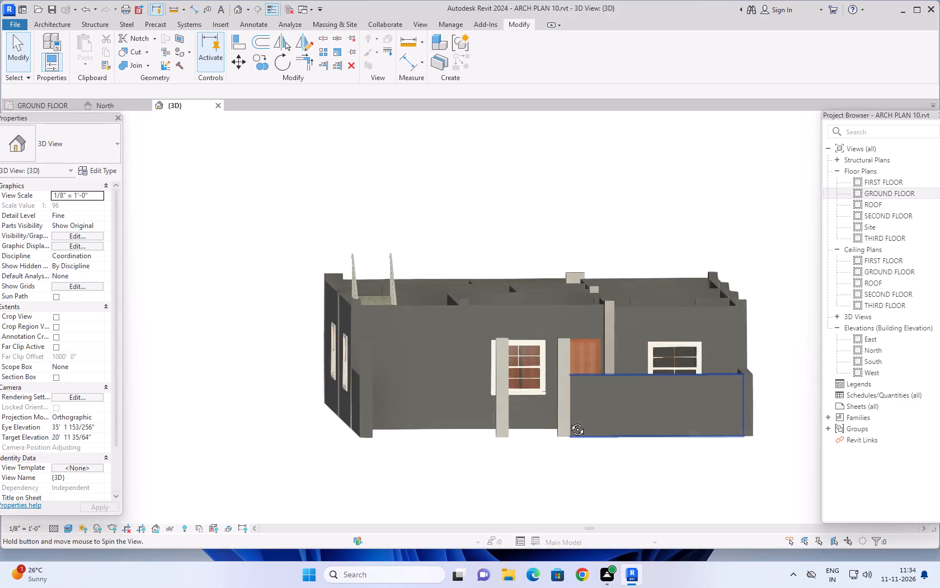
shift+middle_drag(569, 421, 571, 463)
shift+scroll(565, 426, down, 1)
shift+middle_drag(539, 411, 562, 511)
key(Escape)
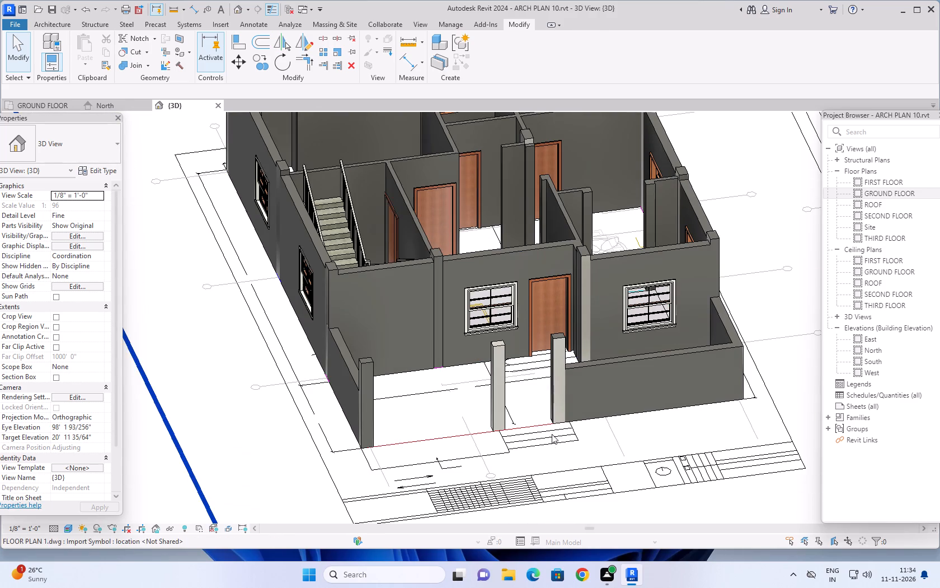
key(Escape)
Set the top offset of the three front entrance columns to -4' 6".
click(556, 374)
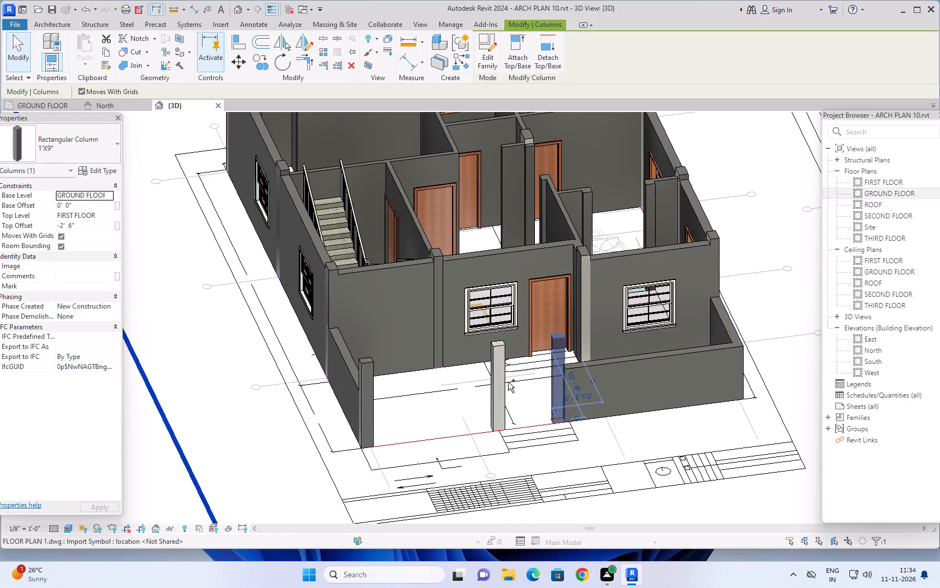
ctrl+click(495, 382)
ctrl+click(359, 382)
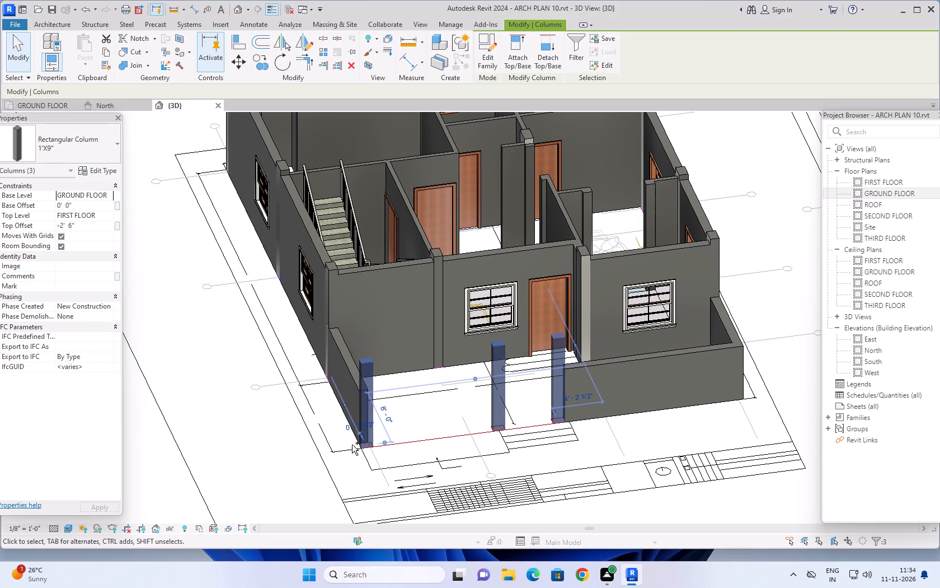
click(83, 227)
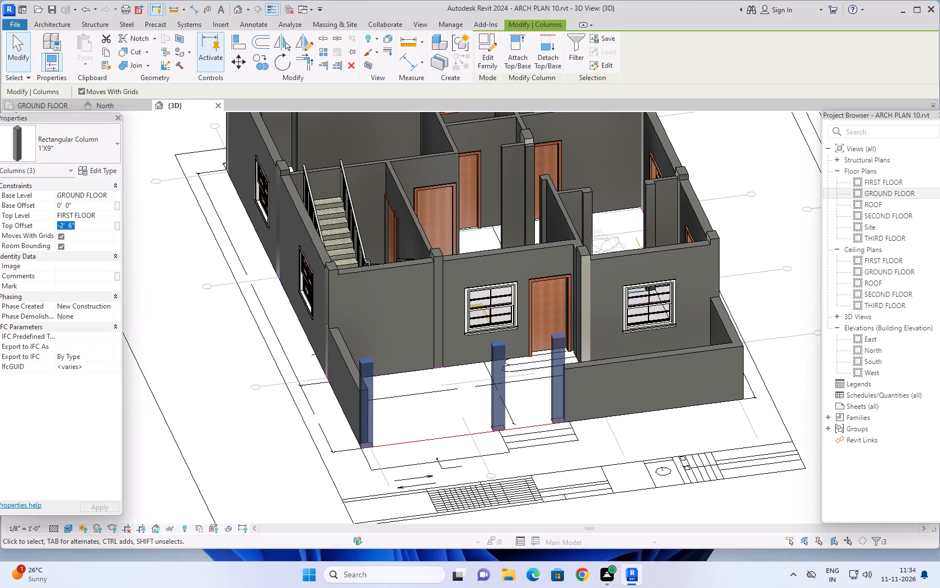
key(minus)
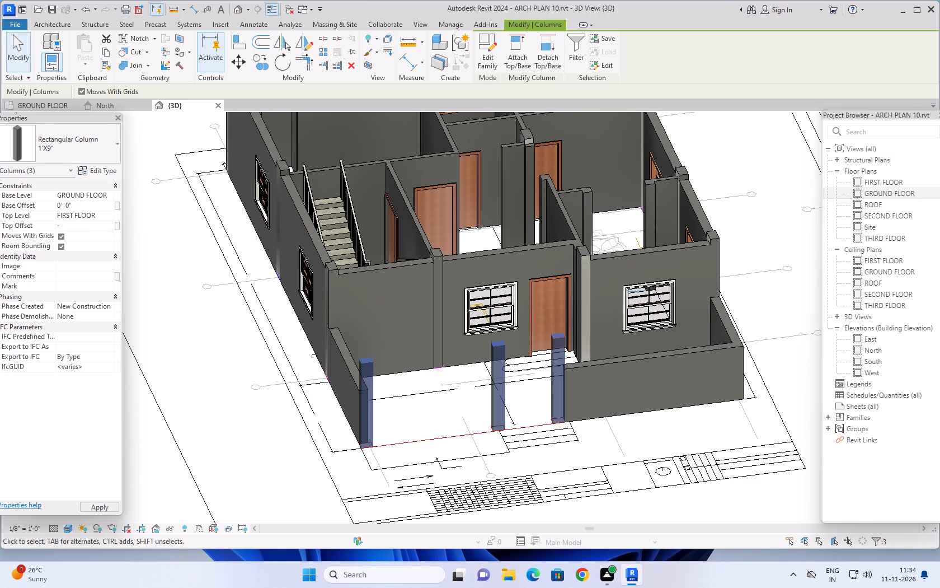
key(4)
key(apostrophe)
text(6")
key(Return)
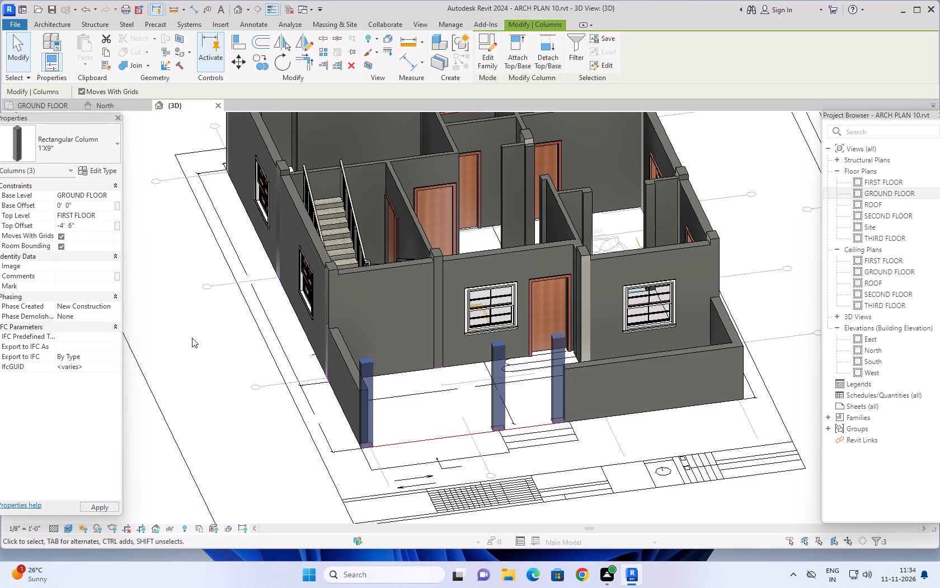
key(Escape)
key(Escape)
key(Escape)
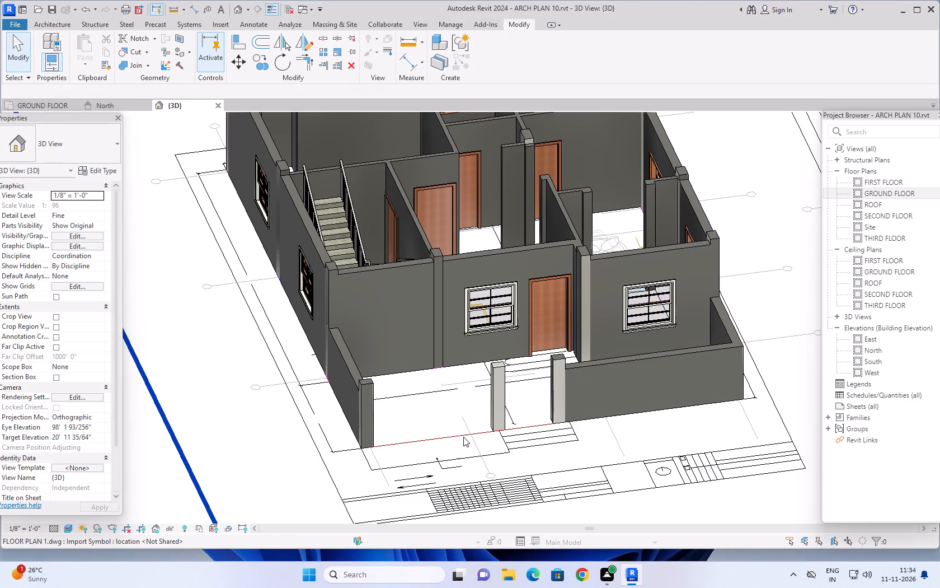
Examine the shortened entrance columns, the boundary walls and the whole ground floor layout from several angles in 3D.
middle_drag(462, 436, 455, 380)
scroll(448, 414, up, 4)
shift+middle_drag(448, 419, 452, 432)
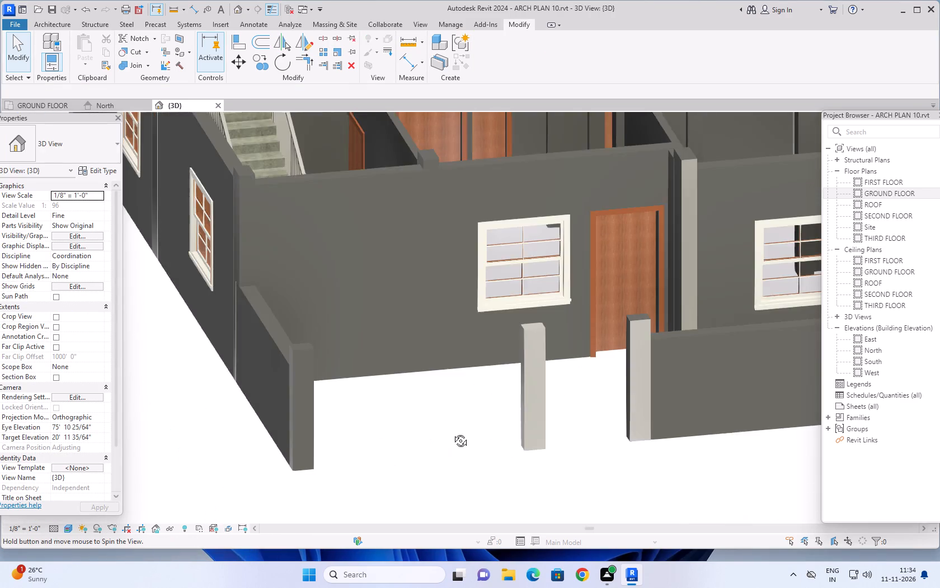
shift+middle_drag(452, 432, 452, 435)
scroll(460, 417, down, 3)
shift+scroll(493, 404, down, 1)
shift+middle_drag(491, 404, 439, 474)
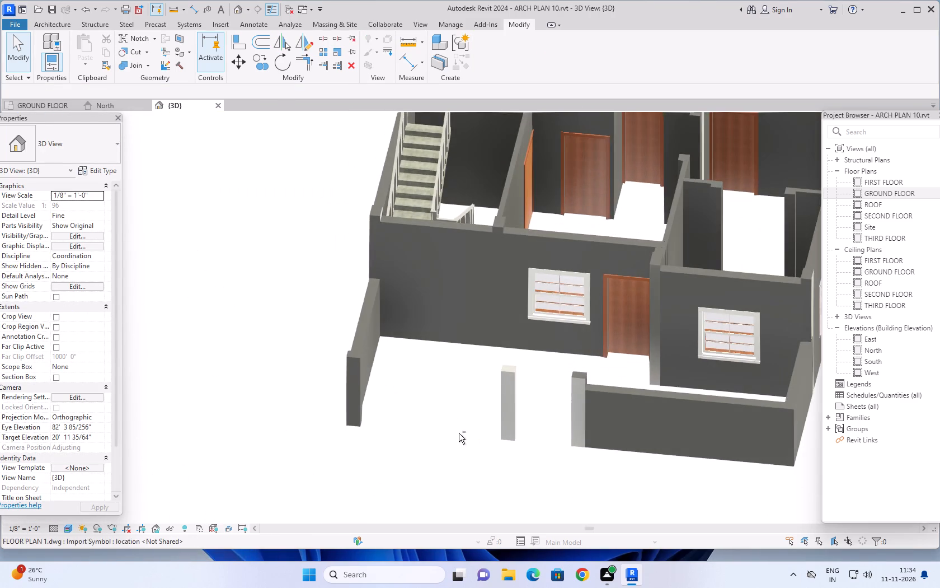
shift+middle_drag(455, 352, 462, 437)
scroll(473, 371, down, 6)
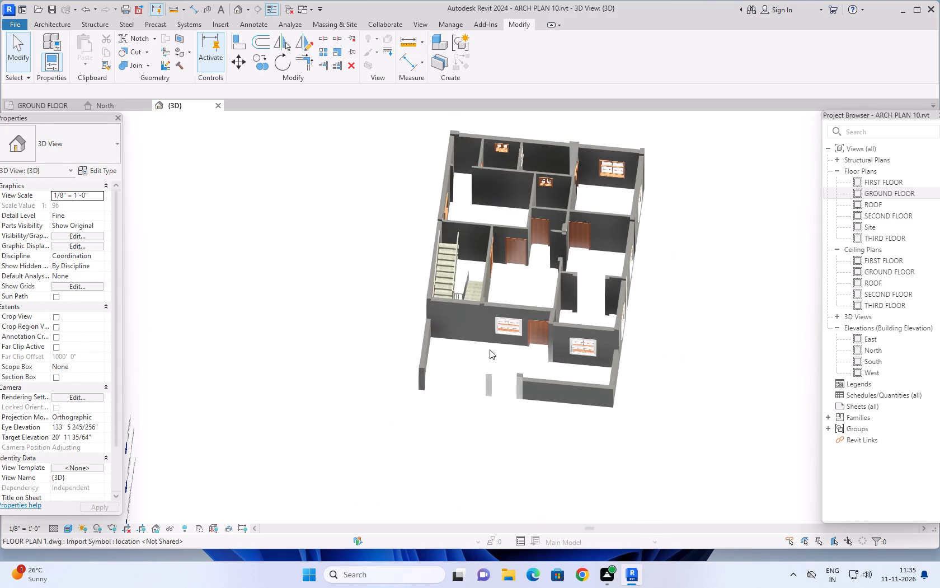
shift+middle_drag(499, 307, 499, 408)
middle_drag(501, 272, 506, 339)
shift+middle_drag(493, 230, 497, 296)
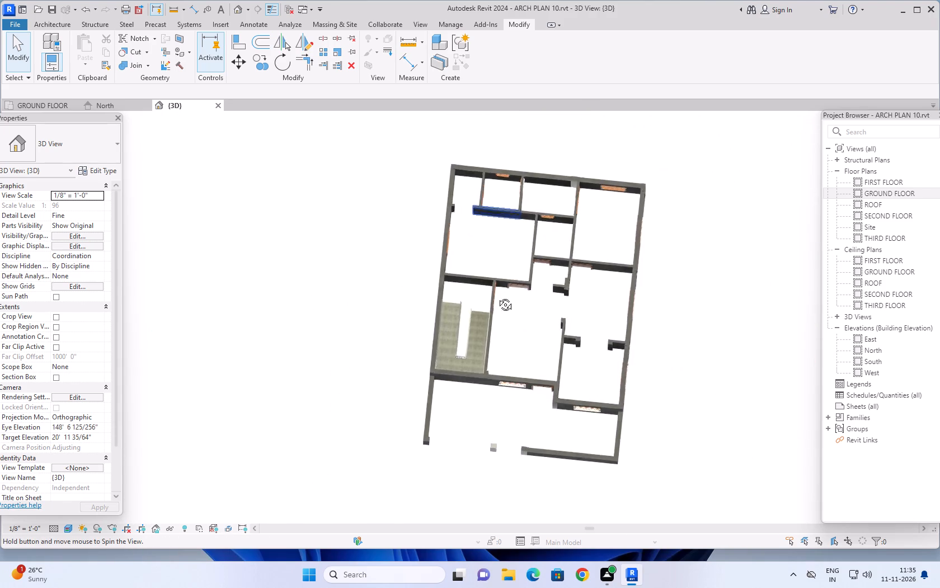
shift+middle_drag(497, 296, 464, 238)
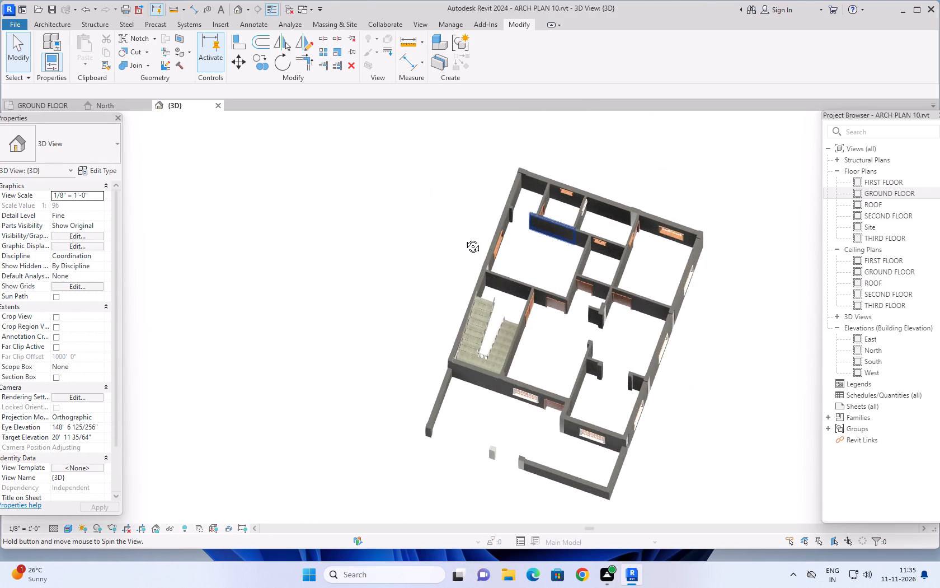
shift+middle_drag(464, 238, 507, 268)
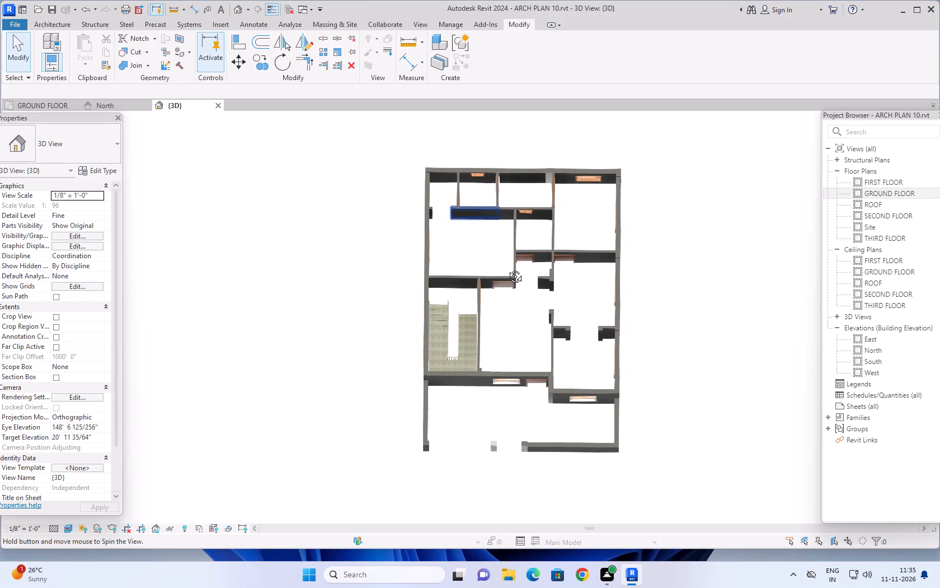
shift+middle_drag(507, 268, 507, 270)
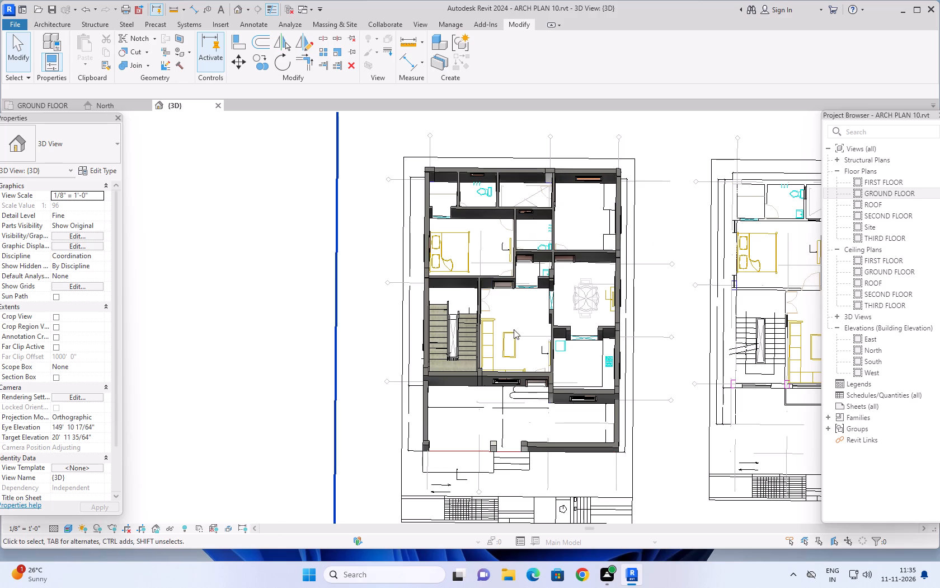
key(Escape)
key(Escape)
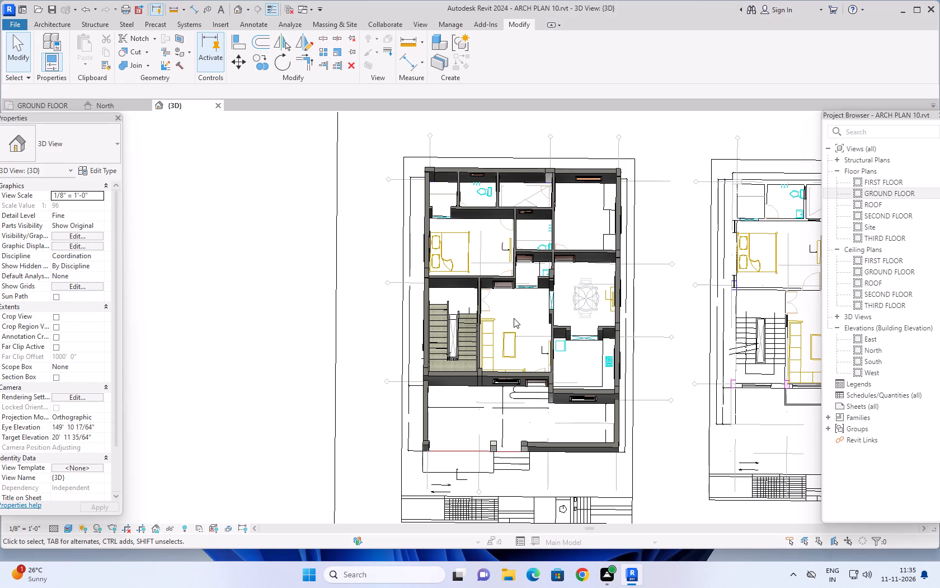
Start an architectural floor with a rectangular boundary in the GROUND FLOOR plan.
click(48, 108)
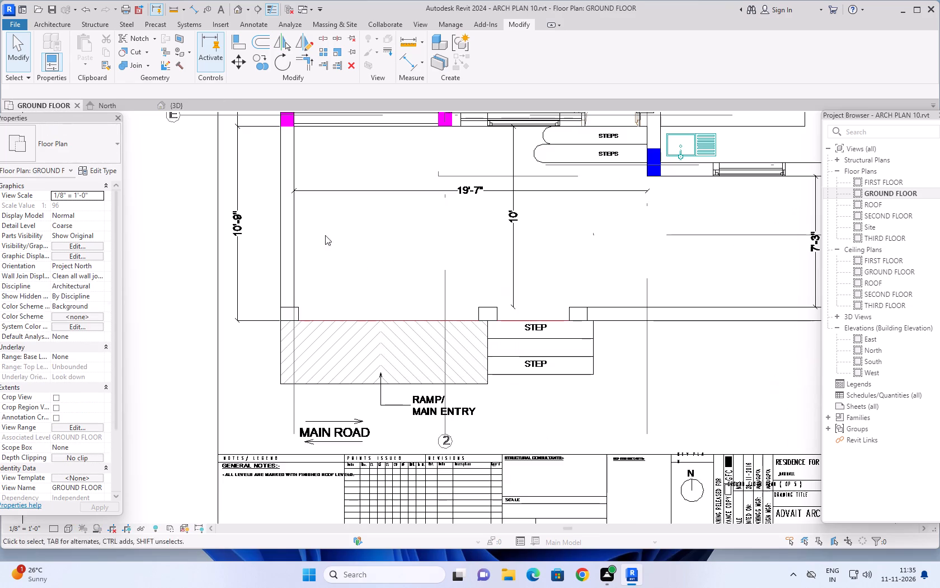
scroll(407, 282, down, 10)
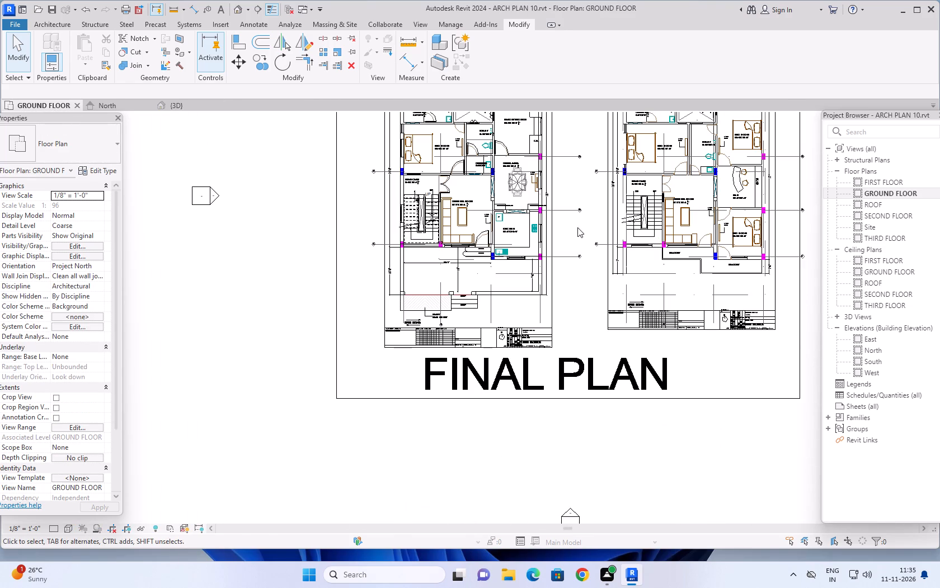
middle_drag(577, 227, 572, 303)
key(Escape)
key(Escape)
key(Escape)
key(Escape)
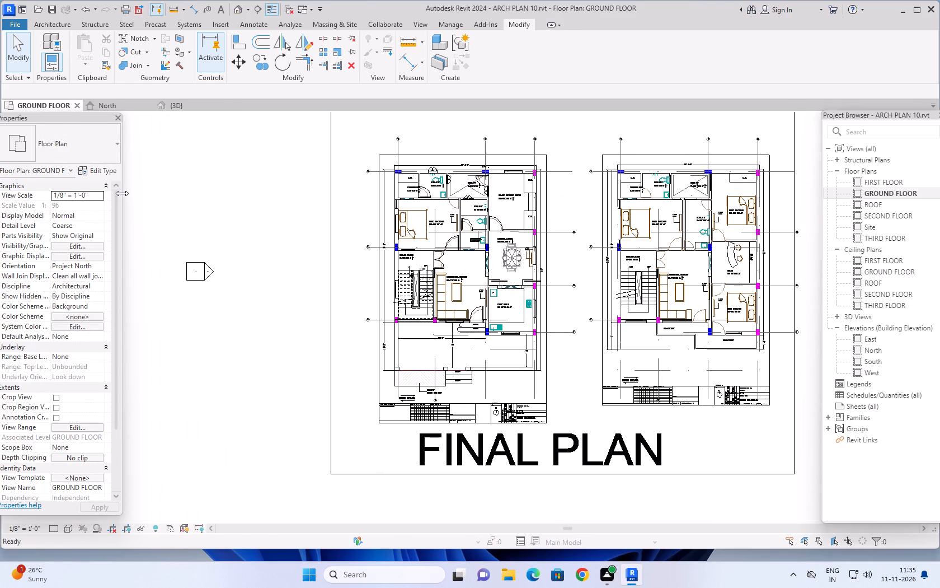
key(Escape)
click(64, 23)
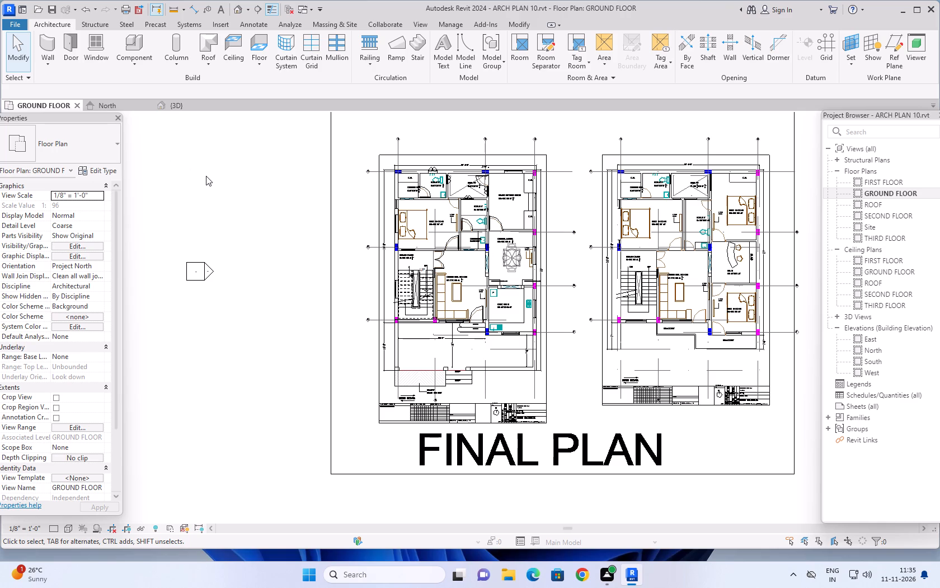
scroll(265, 195, down, 2)
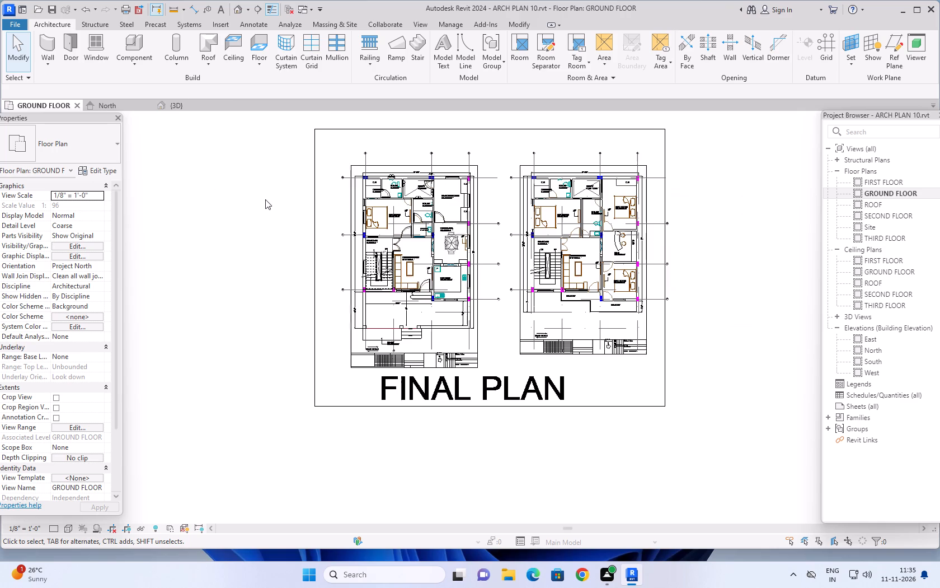
middle_drag(261, 199, 241, 217)
key(Escape)
key(Escape)
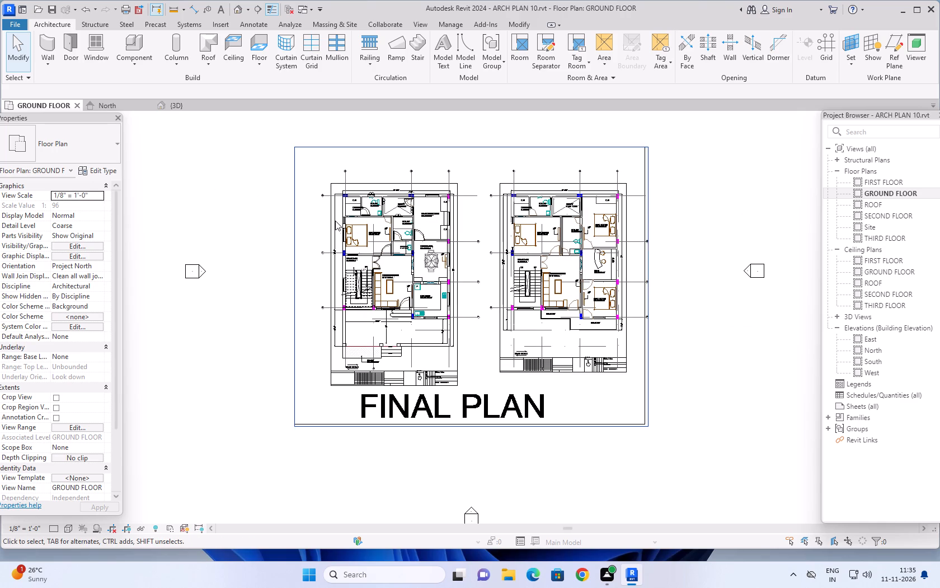
scroll(347, 246, up, 3)
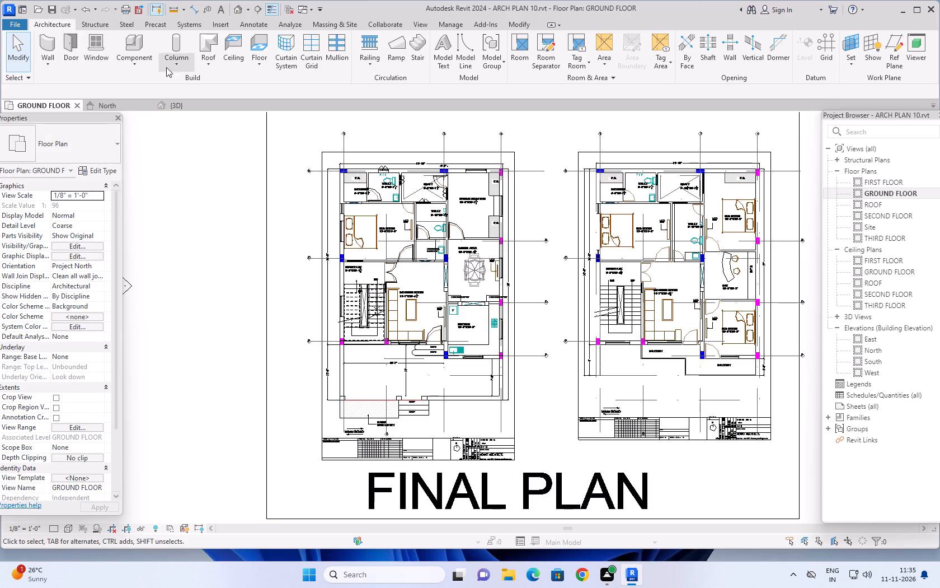
click(263, 66)
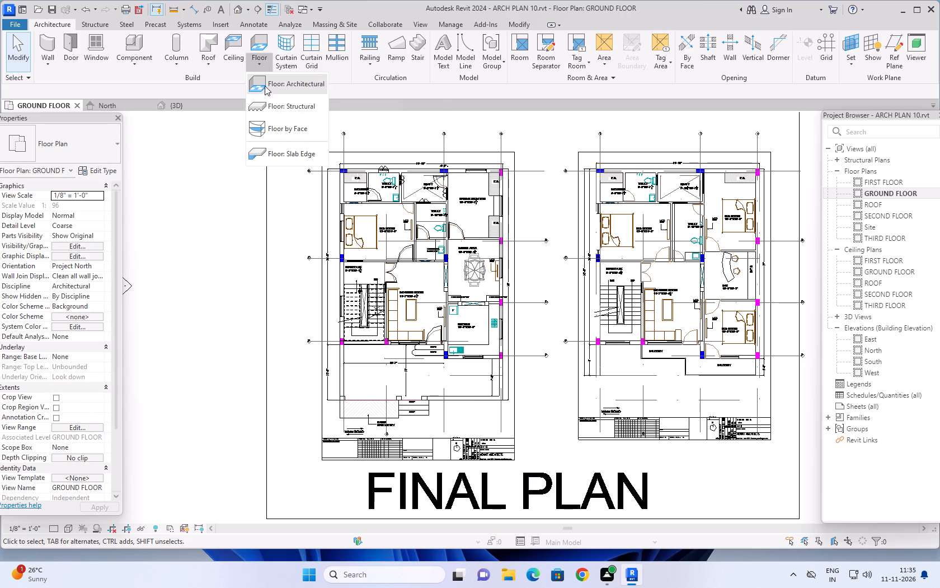
click(265, 86)
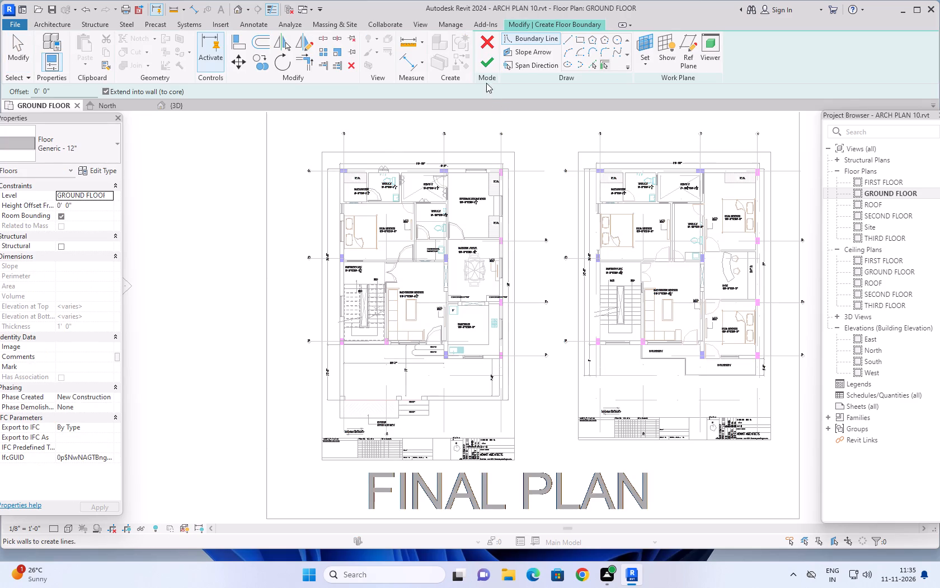
click(584, 38)
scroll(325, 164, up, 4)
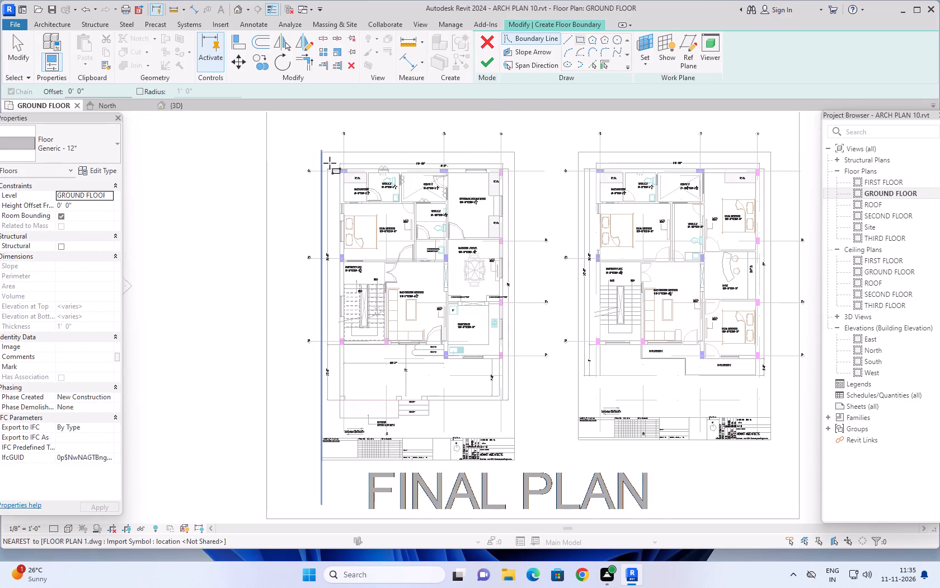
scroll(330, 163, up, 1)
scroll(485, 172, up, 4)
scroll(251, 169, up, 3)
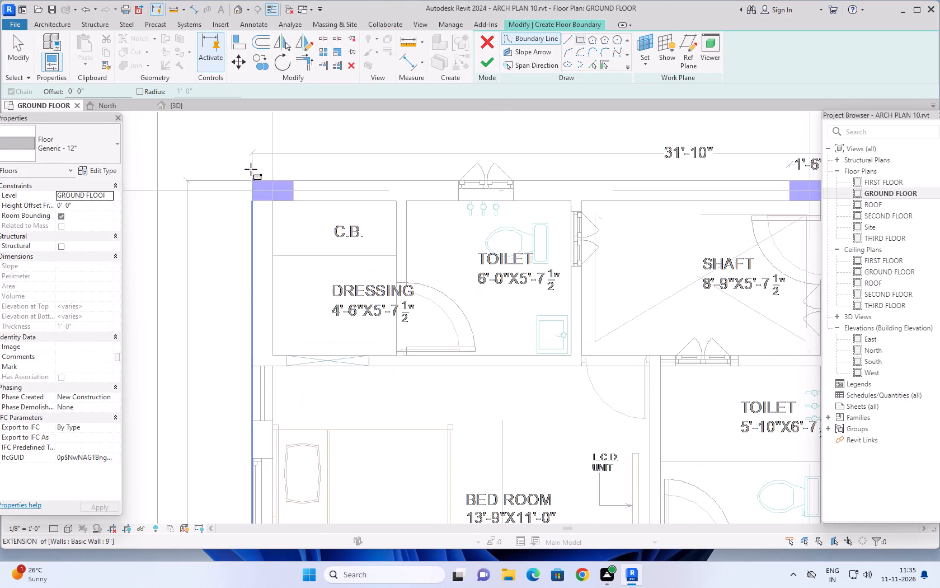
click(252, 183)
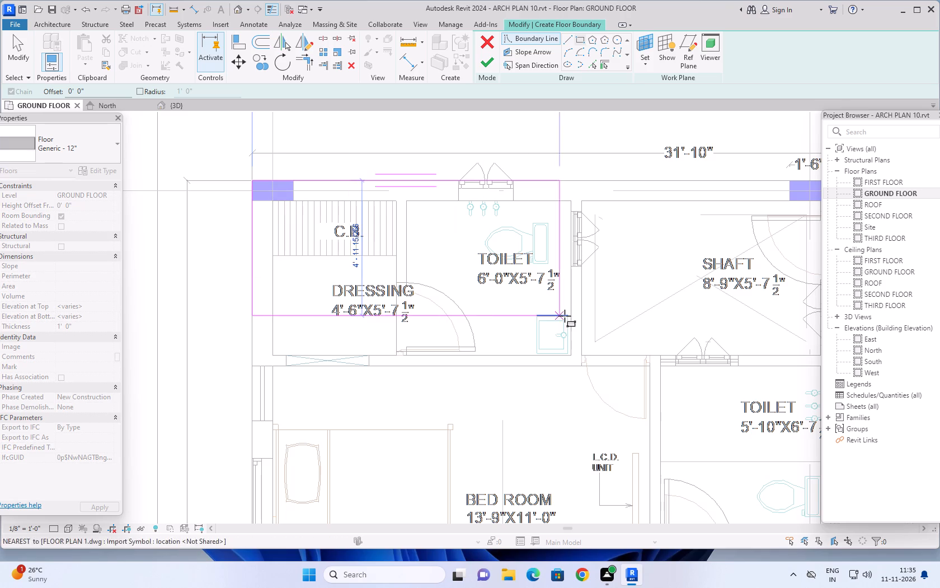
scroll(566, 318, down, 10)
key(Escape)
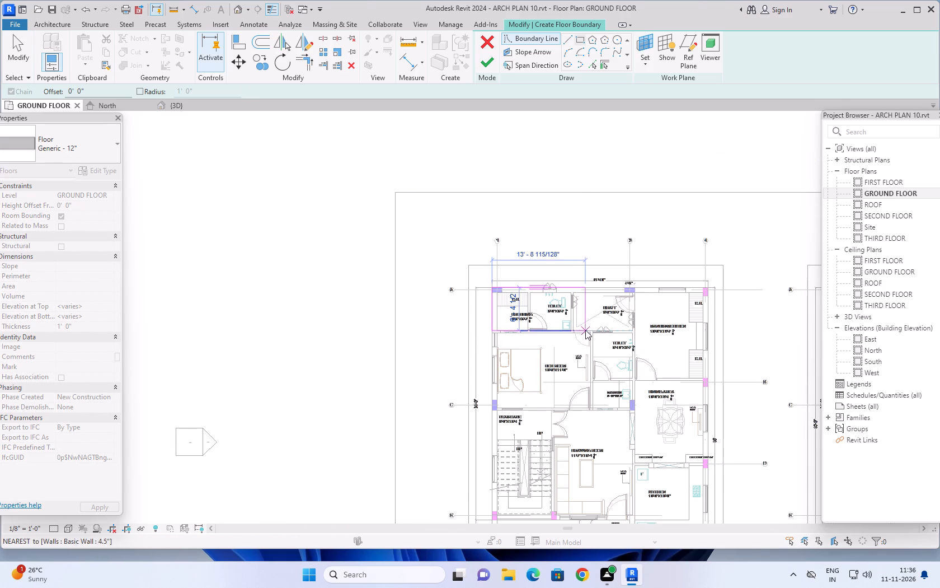
Duplicate the Generic - 12" floor type as 6" and set its structure layer thickness to 6".
click(98, 170)
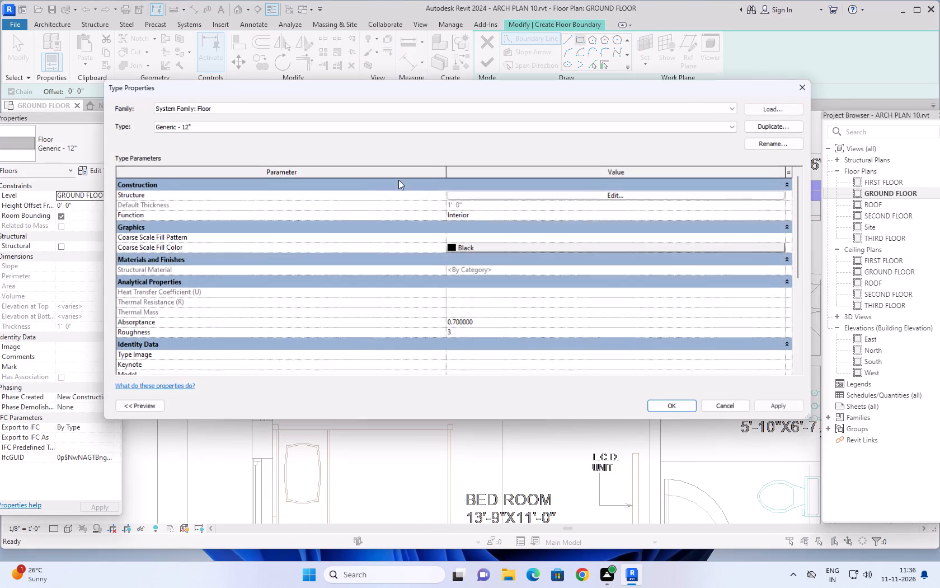
click(785, 125)
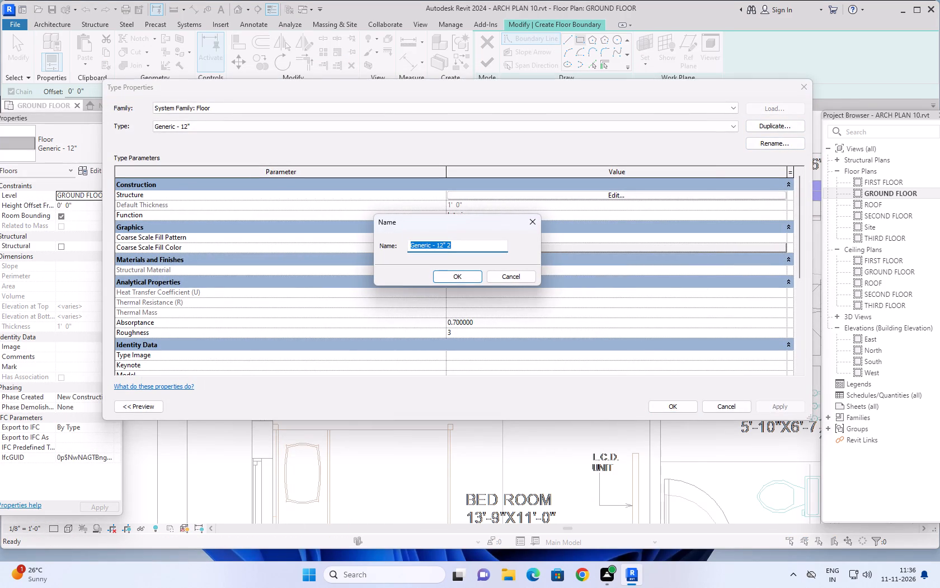
text(6")
key(Return)
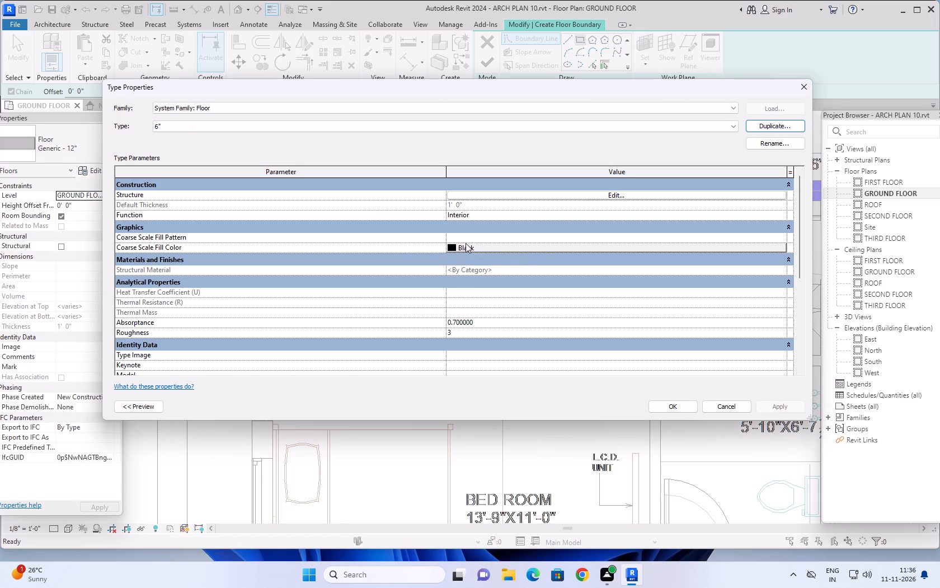
click(518, 194)
click(459, 190)
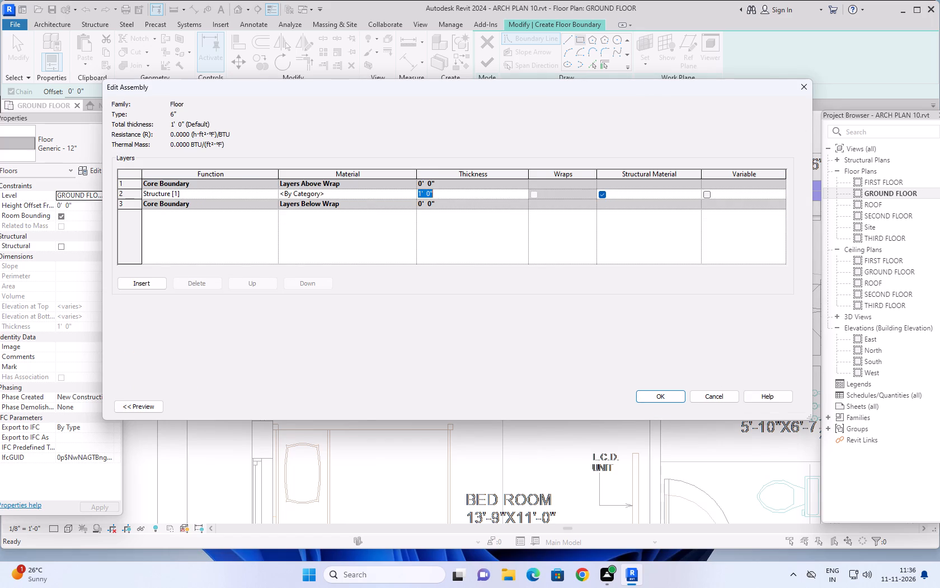
key(6)
key(shift+quotedbl)
key(Return)
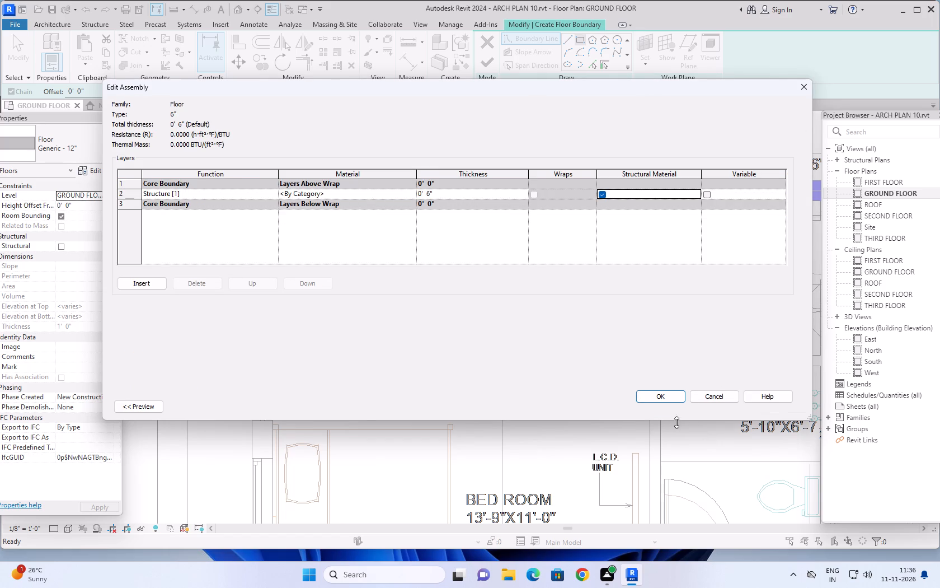
click(666, 398)
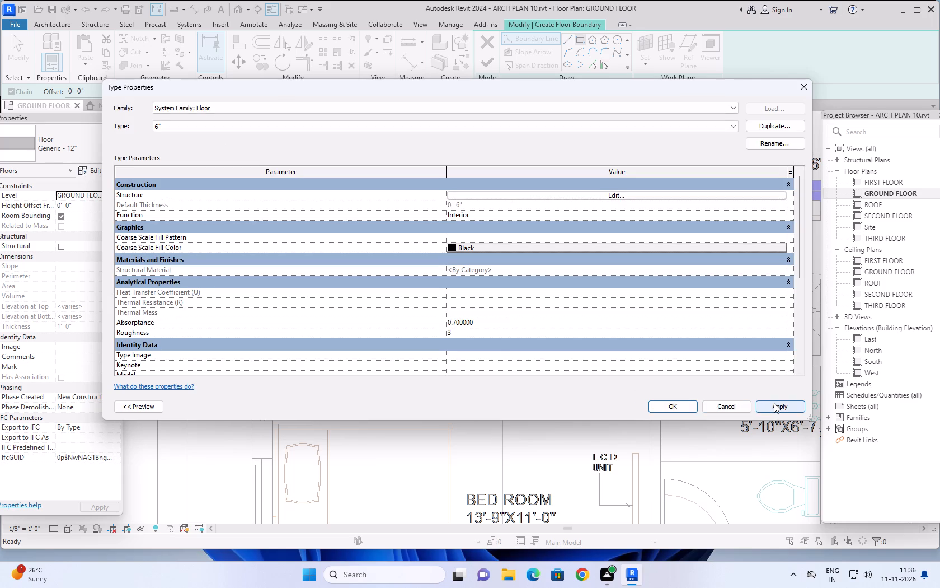
click(774, 403)
click(681, 407)
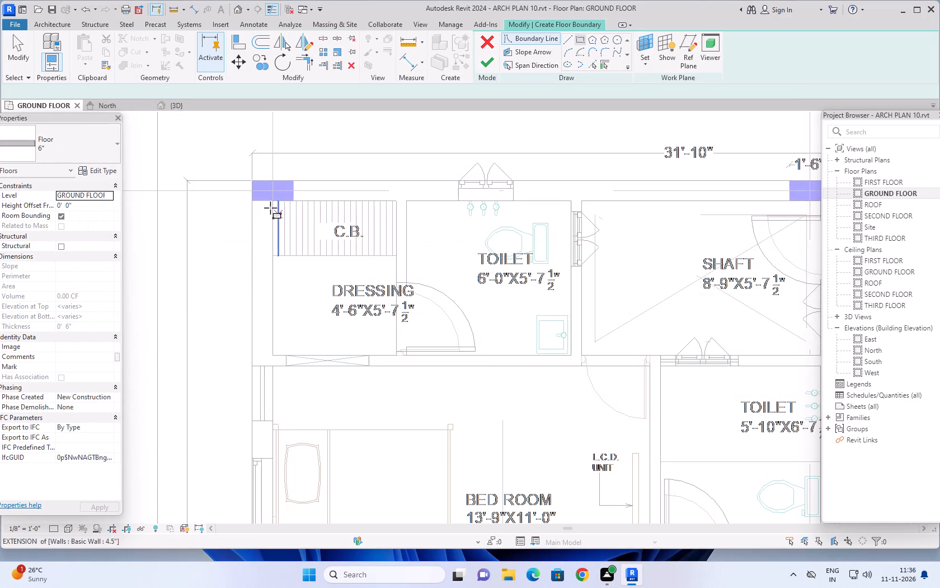
Create the floor with a rectangle about 31' 10" by 45' 0", from the dressing-room corner column to the kitchen-side corner of the front boundary wall.
scroll(266, 199, down, 3)
click(258, 185)
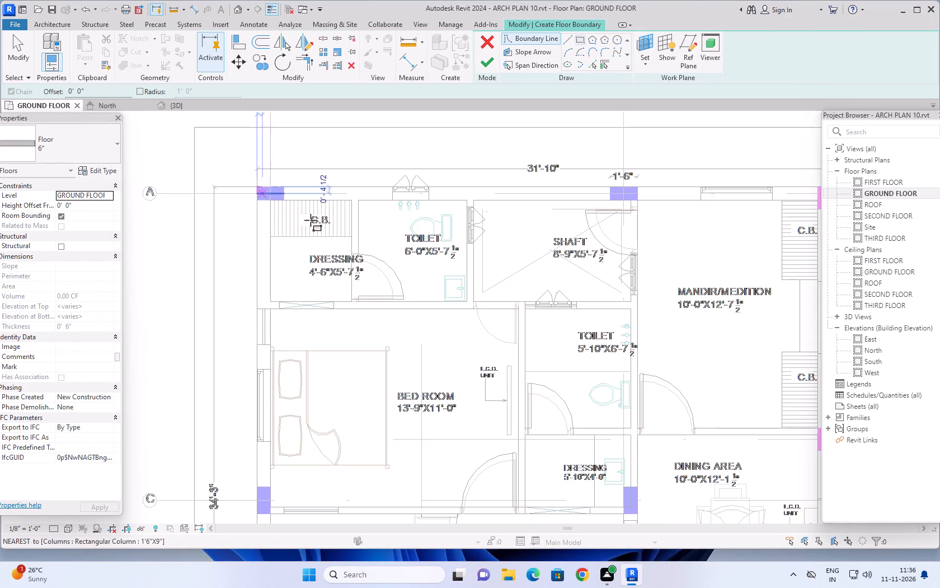
scroll(538, 396, down, 9)
middle_drag(541, 397, 474, 312)
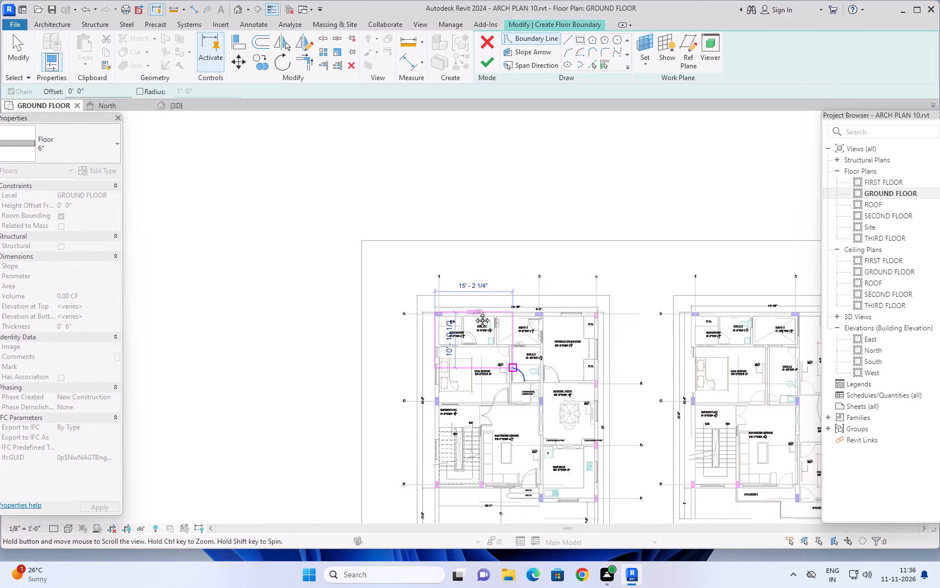
middle_drag(474, 312, 424, 174)
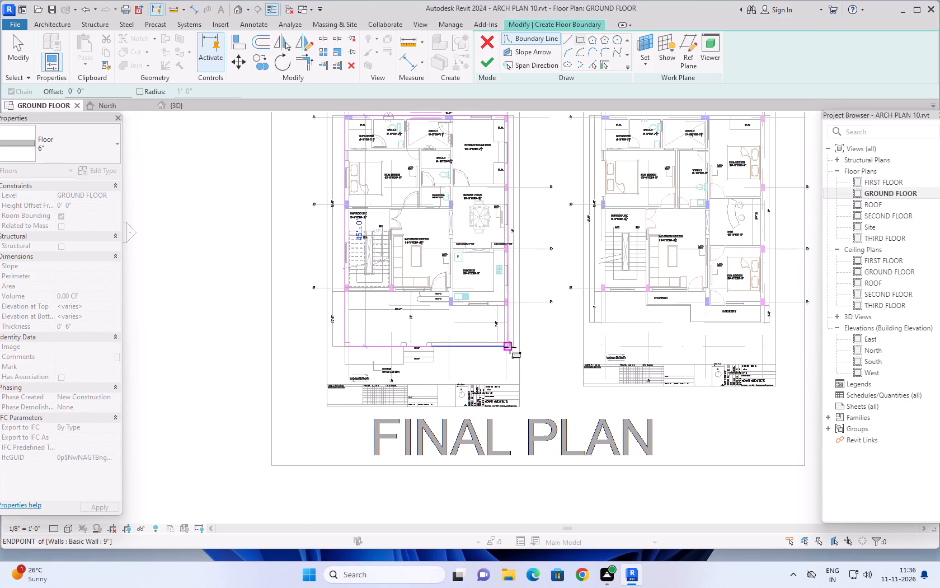
scroll(510, 347, up, 7)
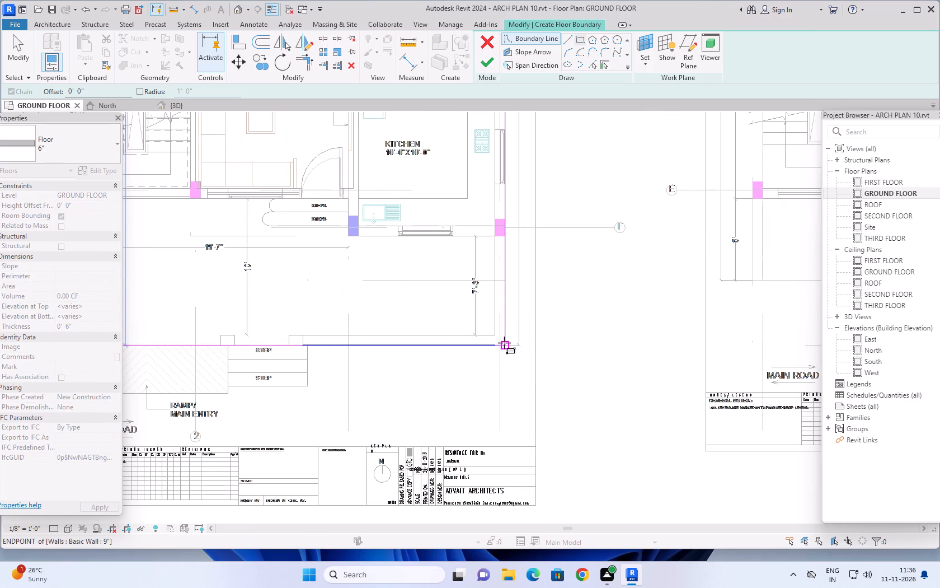
click(504, 343)
scroll(403, 431, down, 5)
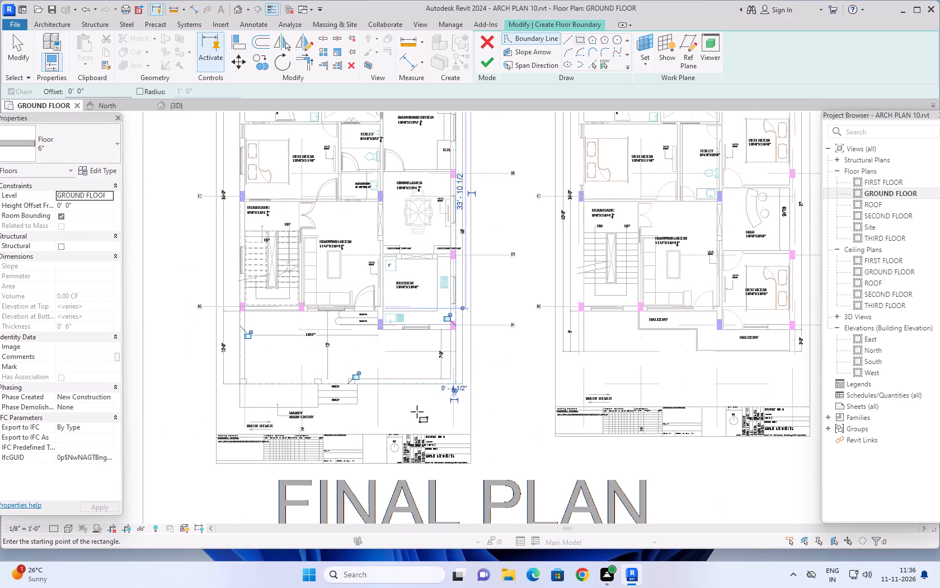
middle_drag(442, 397, 479, 390)
key(Escape)
key(Escape)
key(Escape)
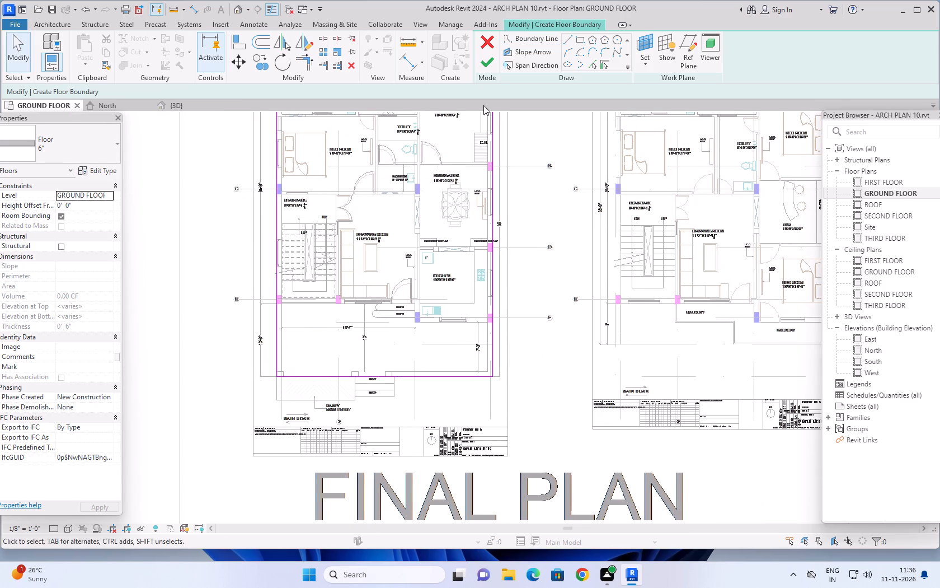
key(Escape)
click(481, 64)
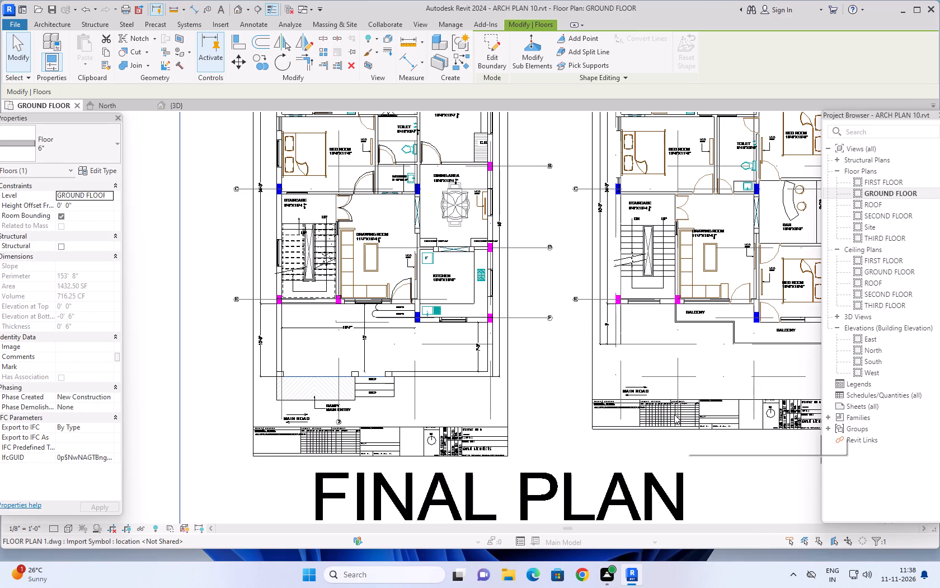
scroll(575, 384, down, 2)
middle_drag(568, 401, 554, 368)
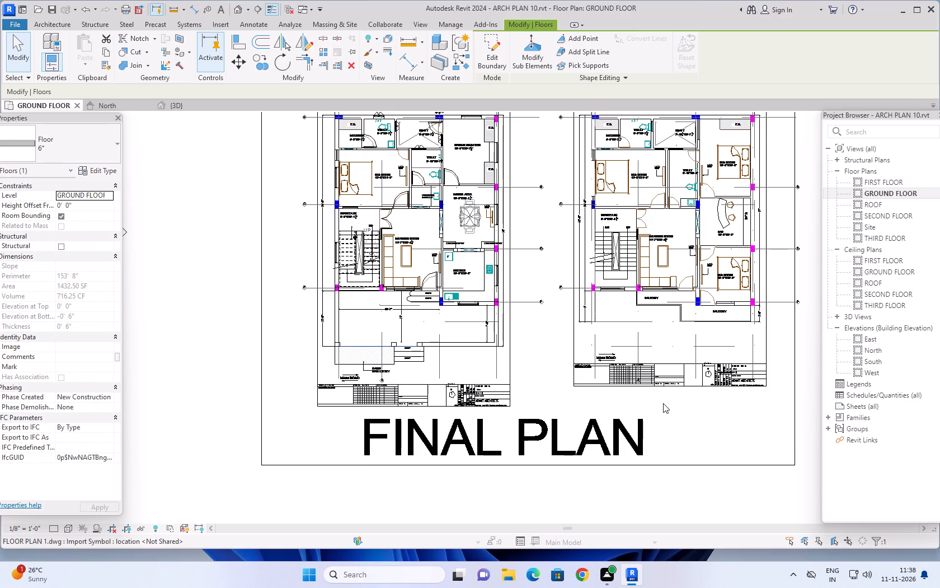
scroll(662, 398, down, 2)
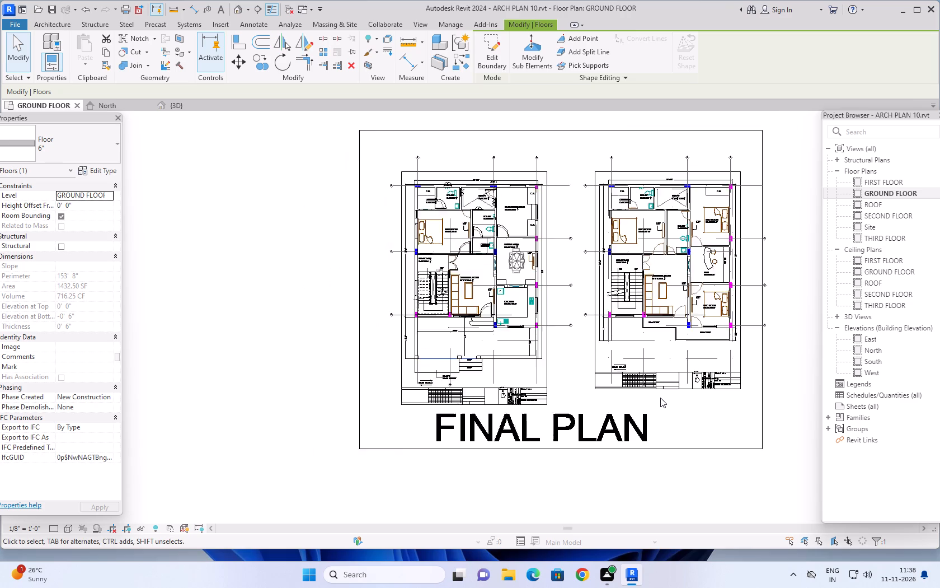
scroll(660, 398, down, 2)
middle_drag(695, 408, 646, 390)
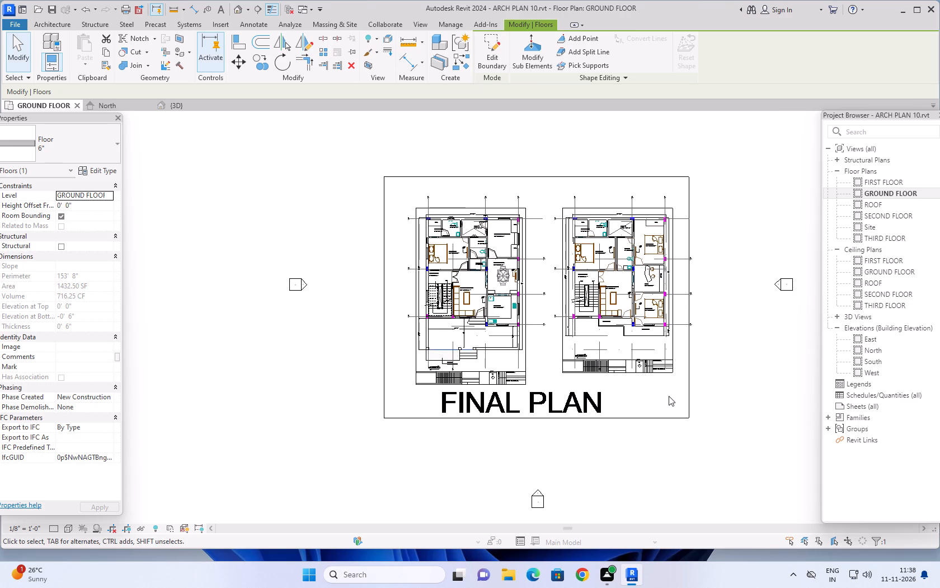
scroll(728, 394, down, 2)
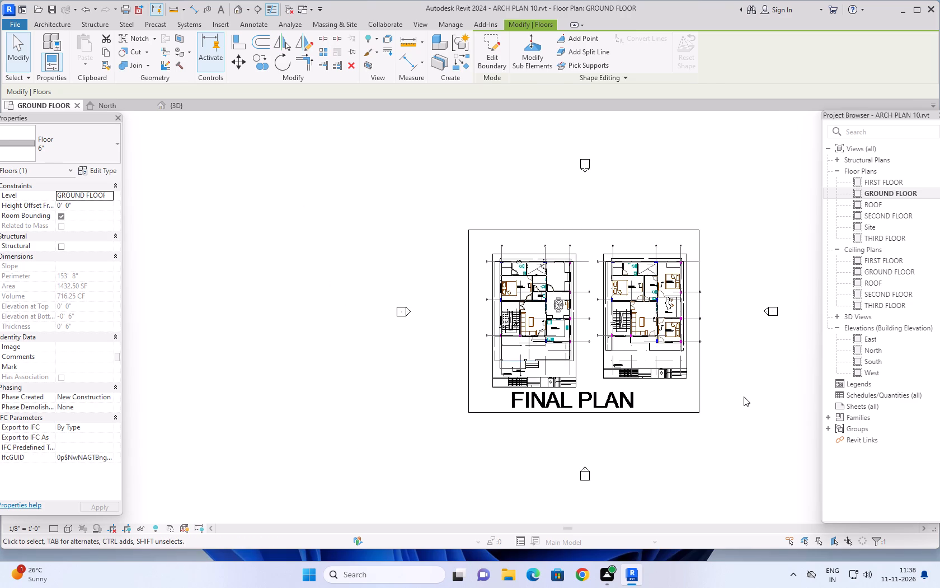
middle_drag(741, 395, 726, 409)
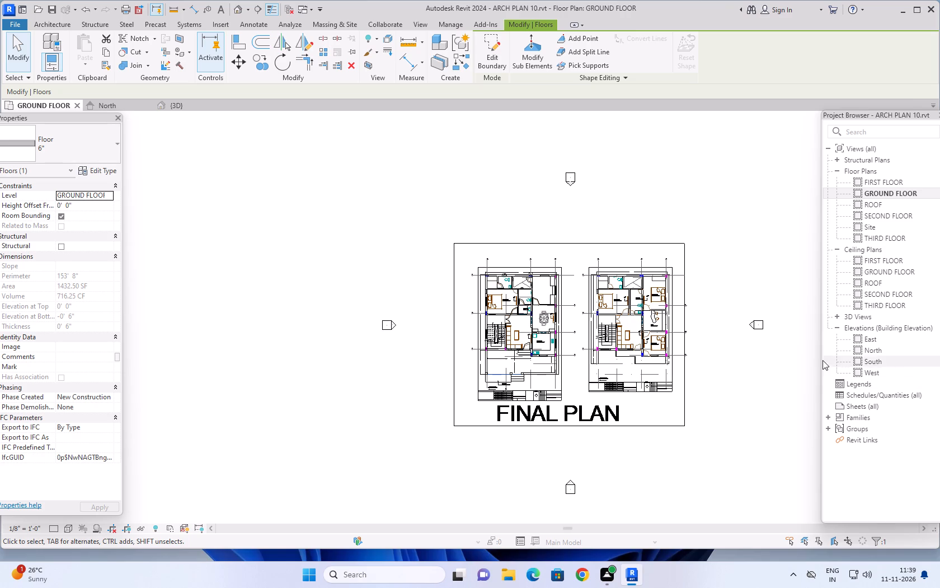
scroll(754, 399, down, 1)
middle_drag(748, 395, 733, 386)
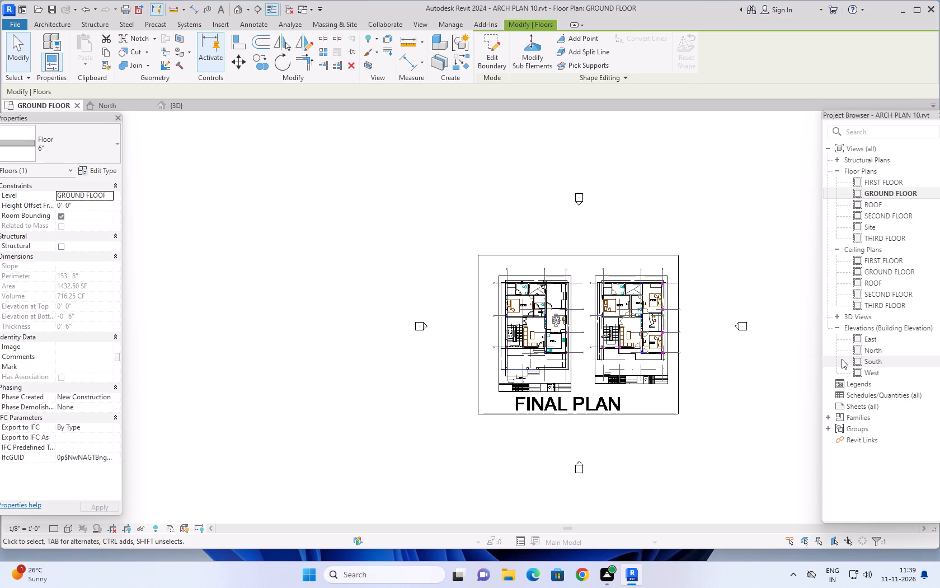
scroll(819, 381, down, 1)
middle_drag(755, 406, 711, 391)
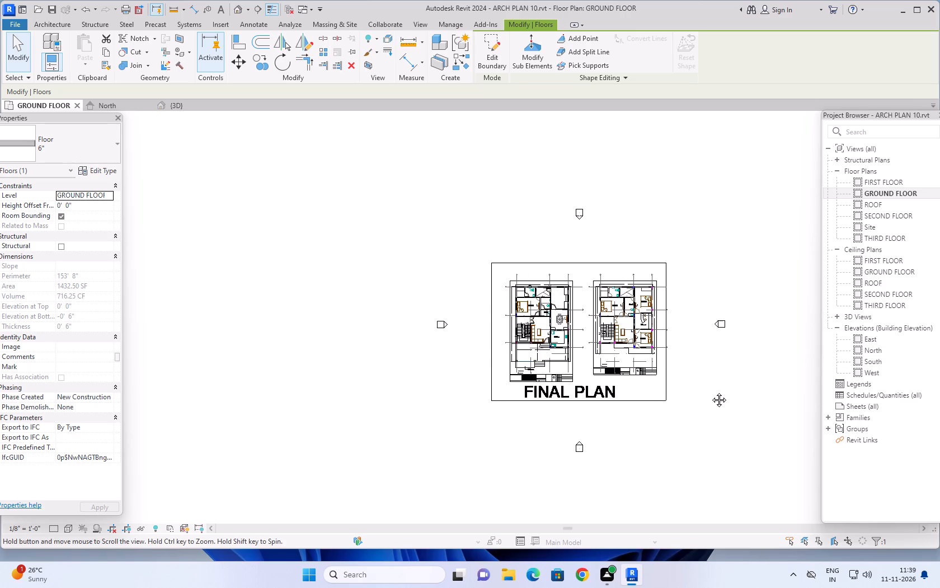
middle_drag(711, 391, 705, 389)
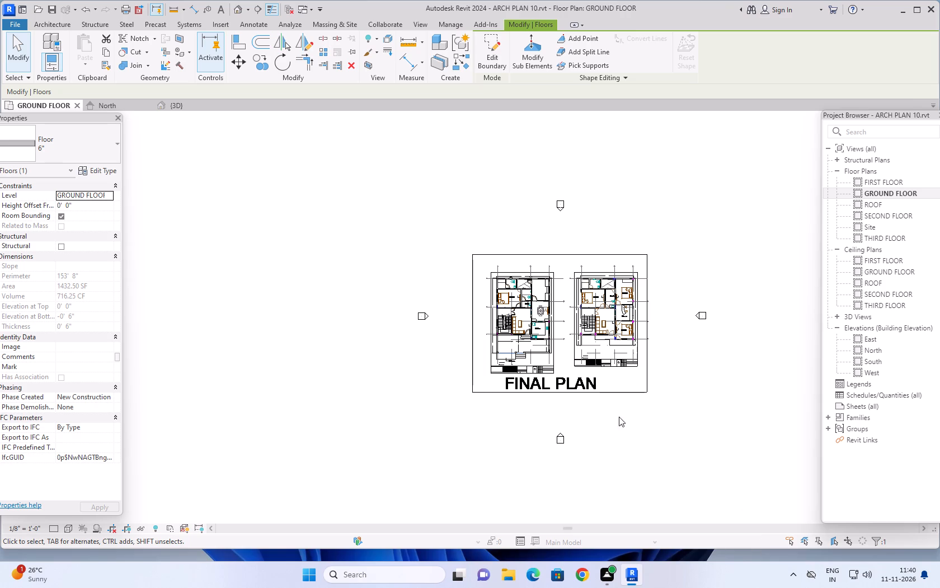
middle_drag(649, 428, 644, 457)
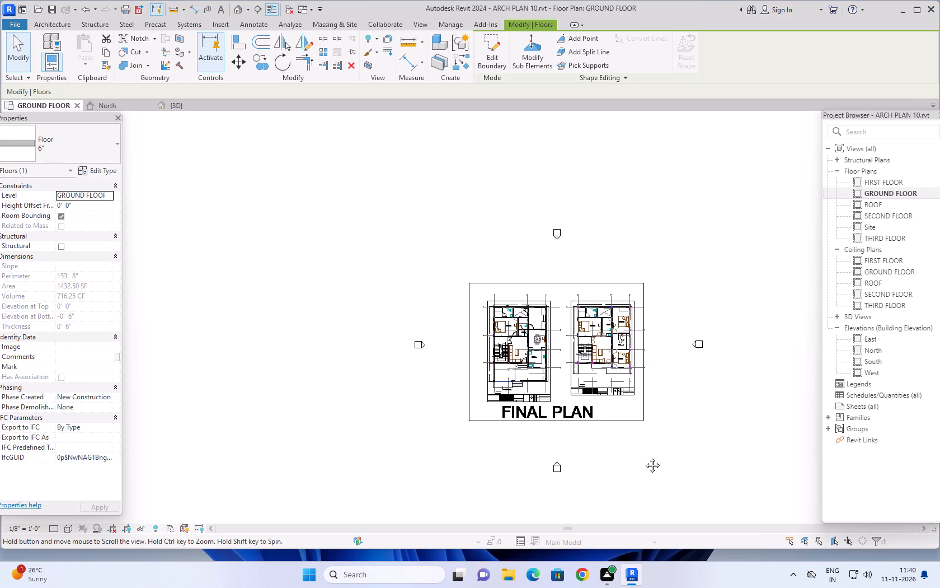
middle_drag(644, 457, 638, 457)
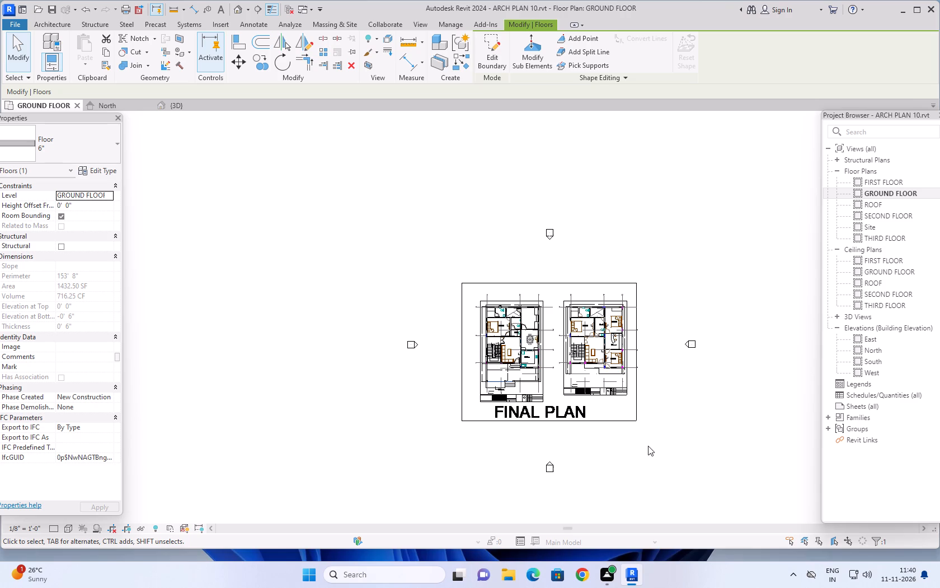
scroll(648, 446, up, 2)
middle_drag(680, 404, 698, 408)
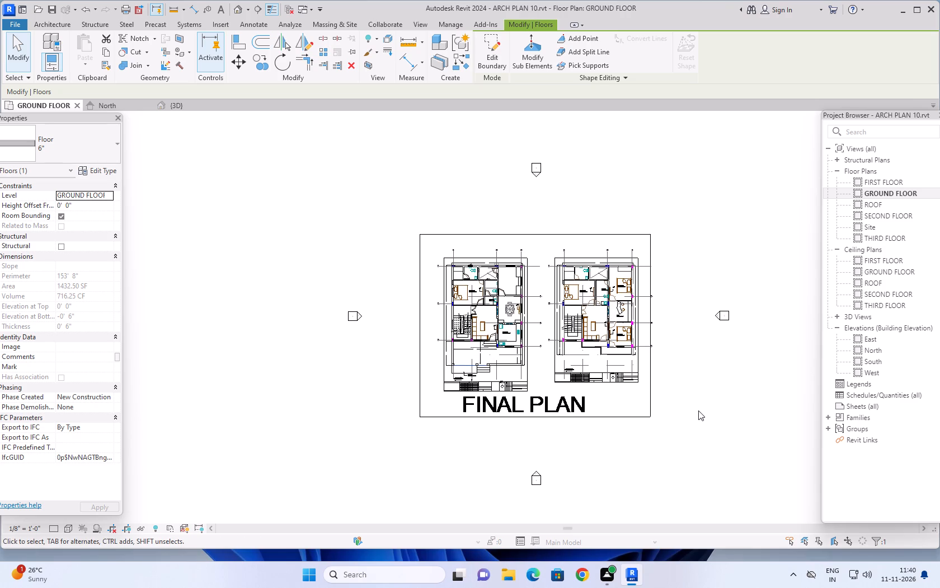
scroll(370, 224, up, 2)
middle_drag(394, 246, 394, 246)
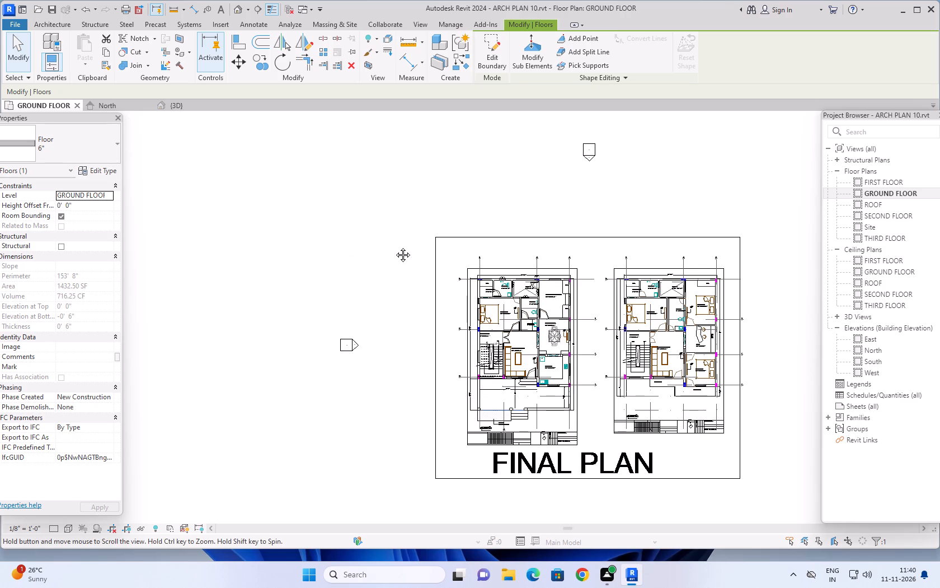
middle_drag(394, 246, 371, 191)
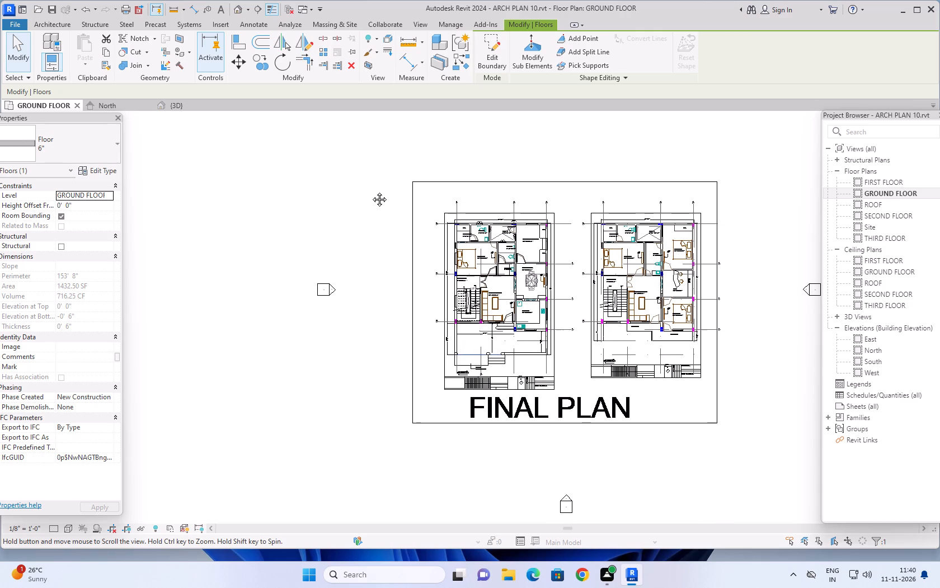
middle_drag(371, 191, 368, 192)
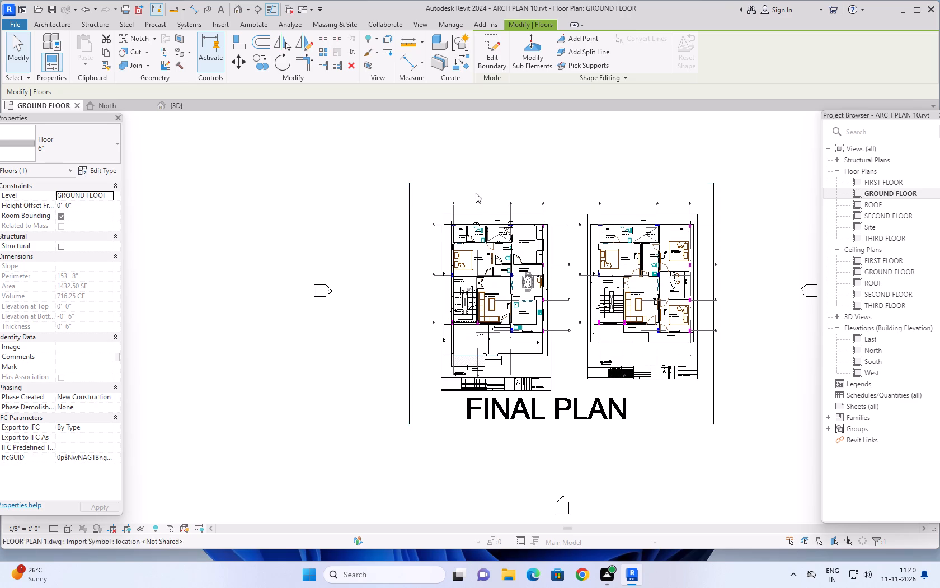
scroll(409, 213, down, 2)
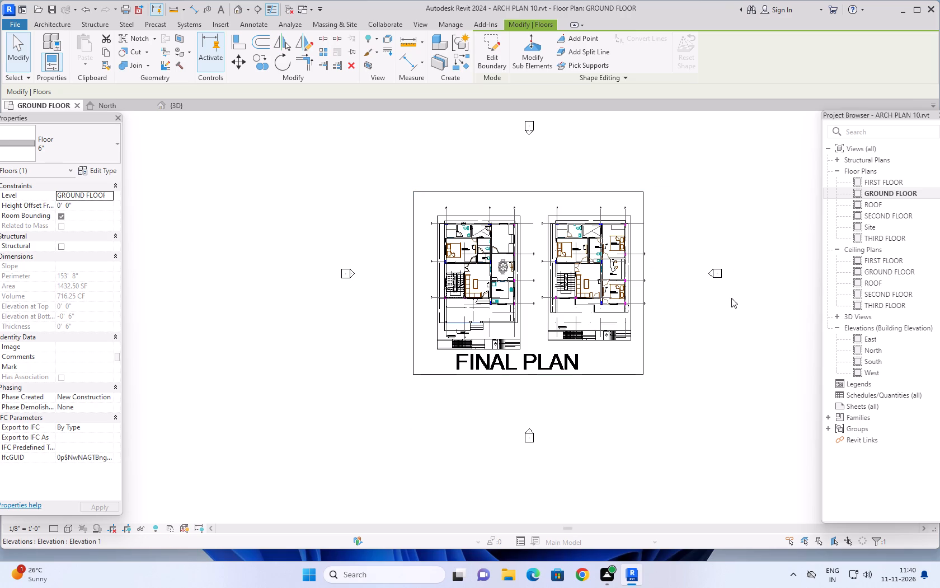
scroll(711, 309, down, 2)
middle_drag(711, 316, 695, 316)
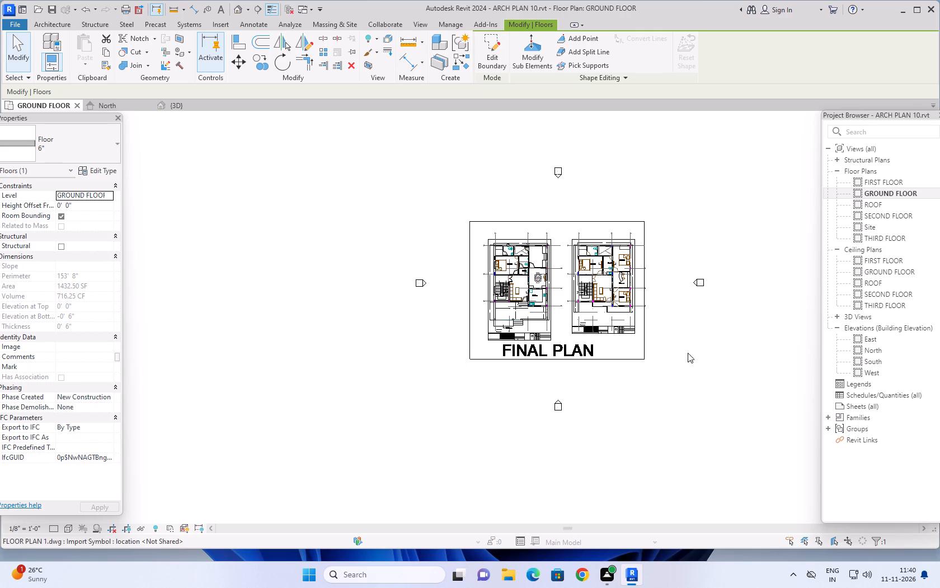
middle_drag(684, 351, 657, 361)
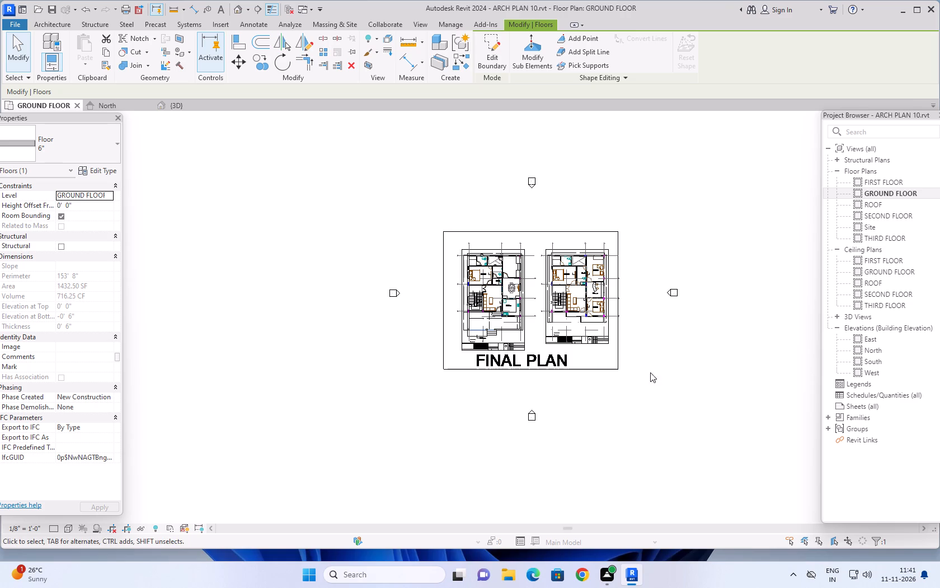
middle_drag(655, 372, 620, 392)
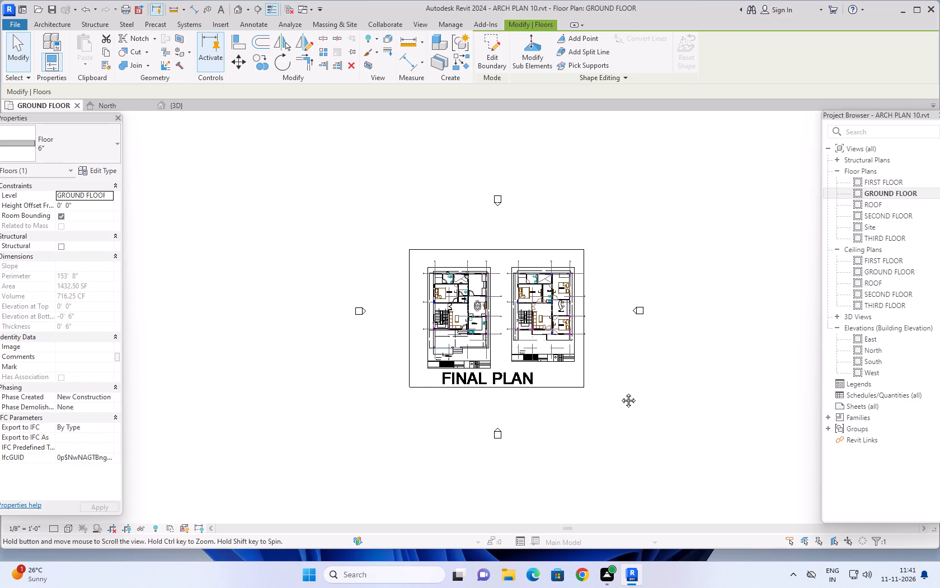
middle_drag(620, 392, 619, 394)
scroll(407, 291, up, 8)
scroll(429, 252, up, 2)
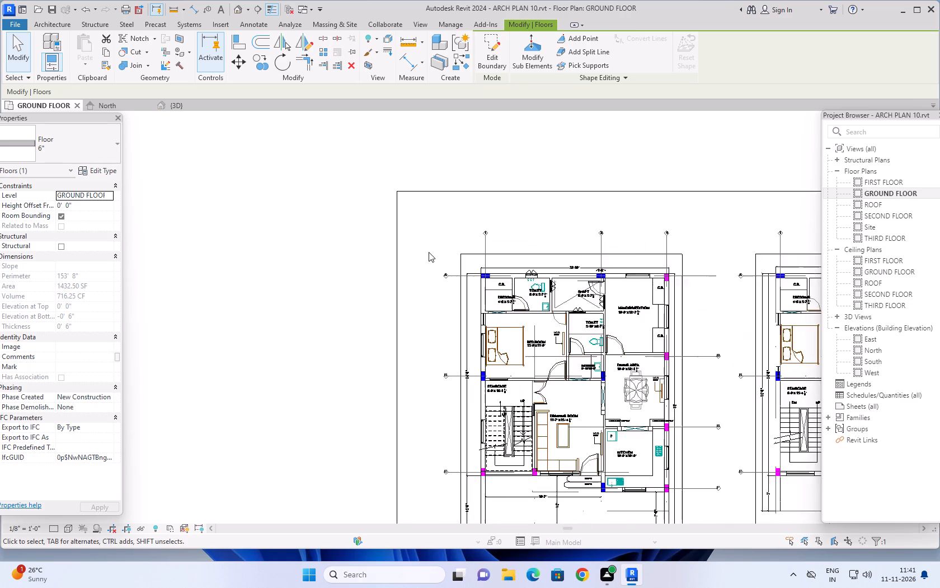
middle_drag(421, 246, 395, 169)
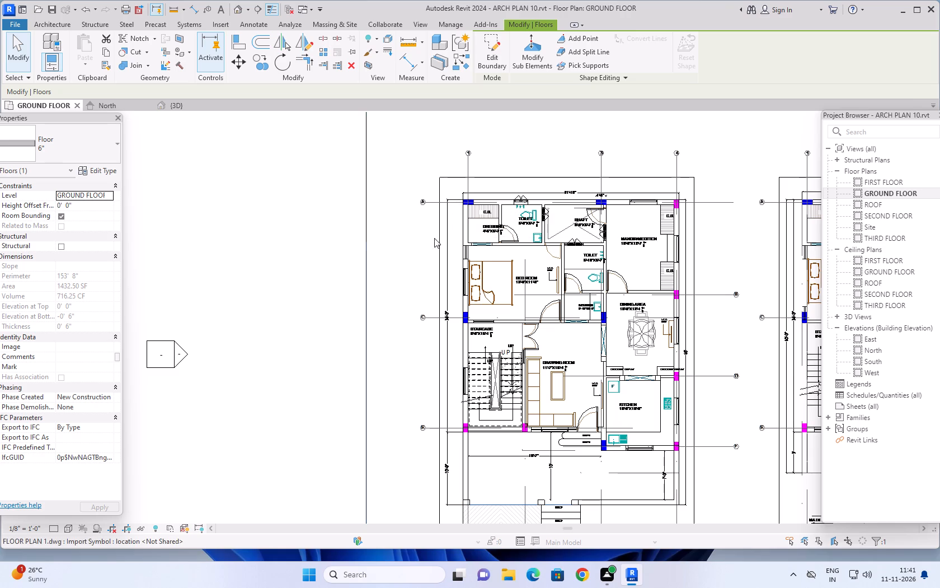
Deselect the new 6" floor in the GROUND FLOOR plan, dismiss the save reminder and save the project.
scroll(424, 254, down, 4)
scroll(477, 265, down, 2)
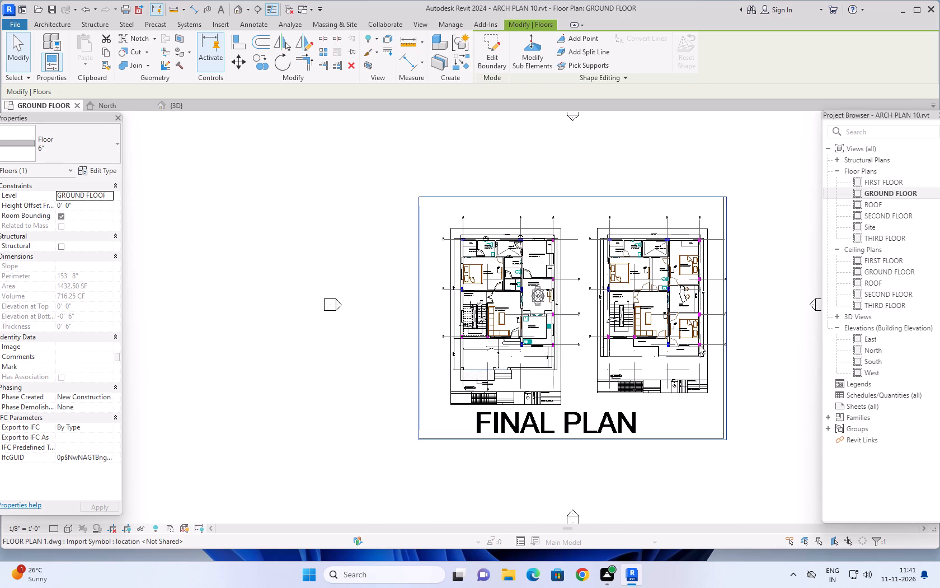
middle_drag(747, 353, 712, 313)
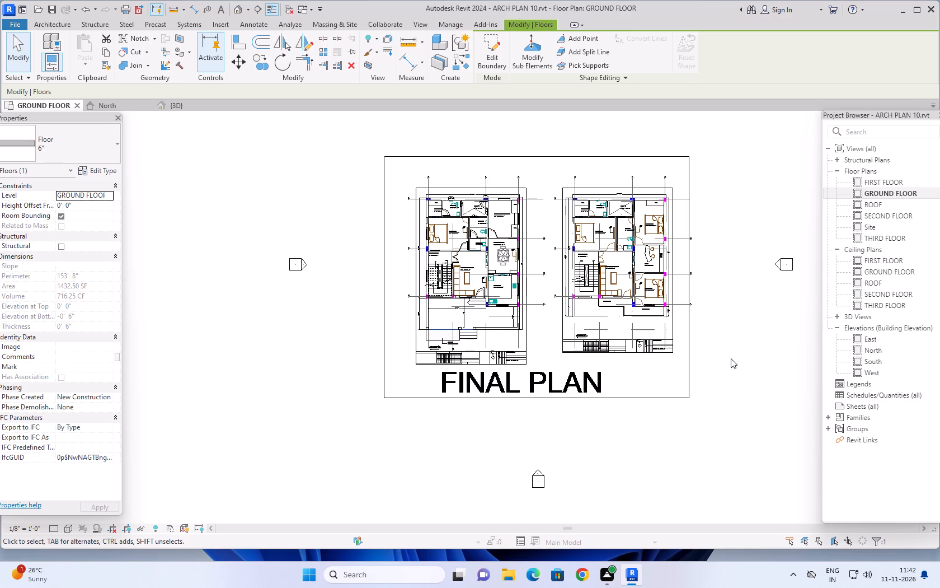
key(Escape)
key(Escape)
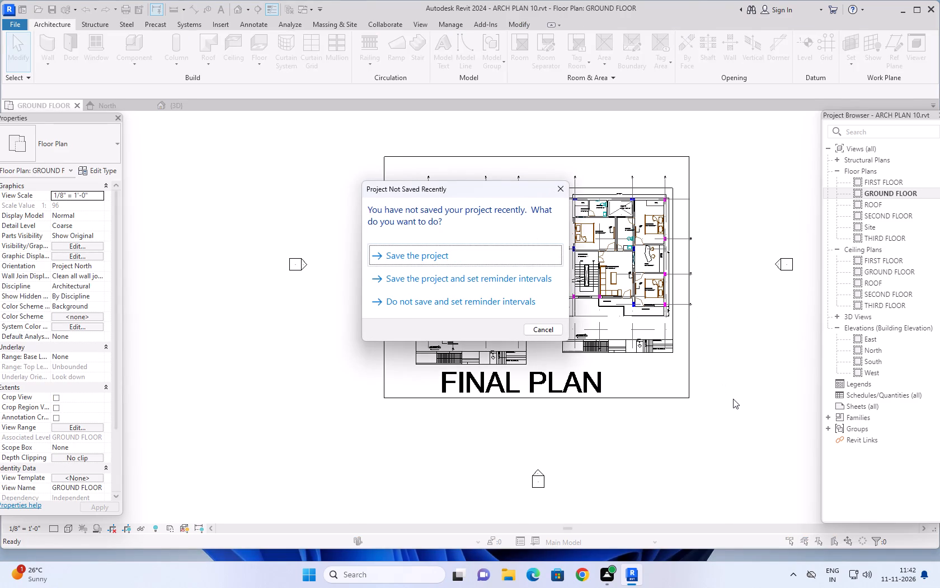
key(Escape)
key(Escape)
key(Escape)
key(Escape)
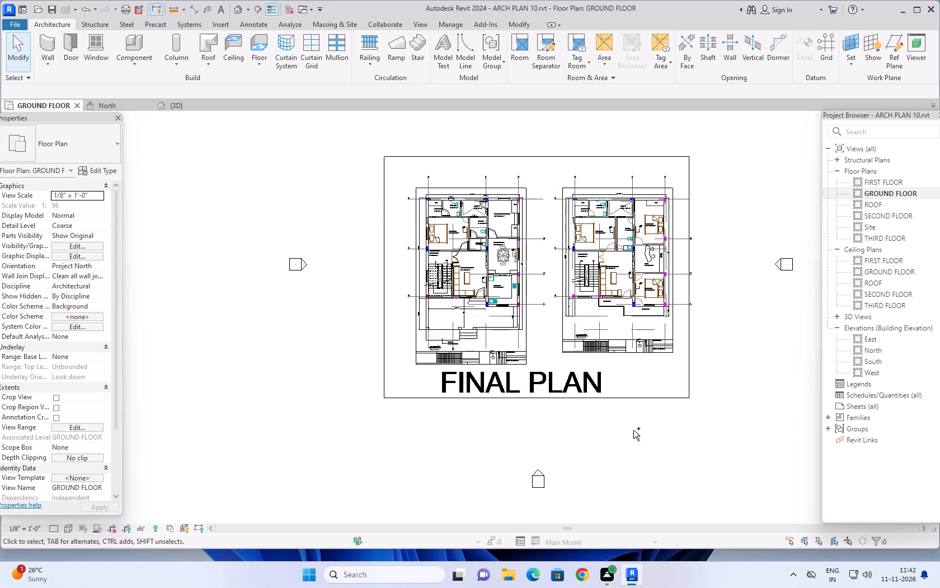
key(ctrl+s)
Examine the two imported floor plans in the GROUND FLOOR view, including the ramp, entry steps and front boundary area.
scroll(587, 433, up, 3)
middle_drag(611, 418, 606, 447)
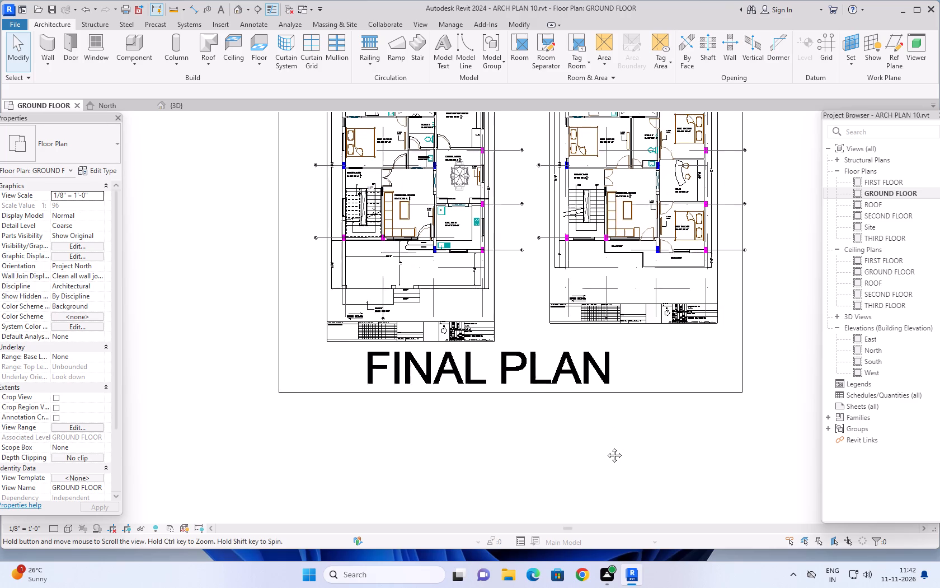
middle_drag(606, 447, 605, 450)
middle_drag(514, 302, 533, 351)
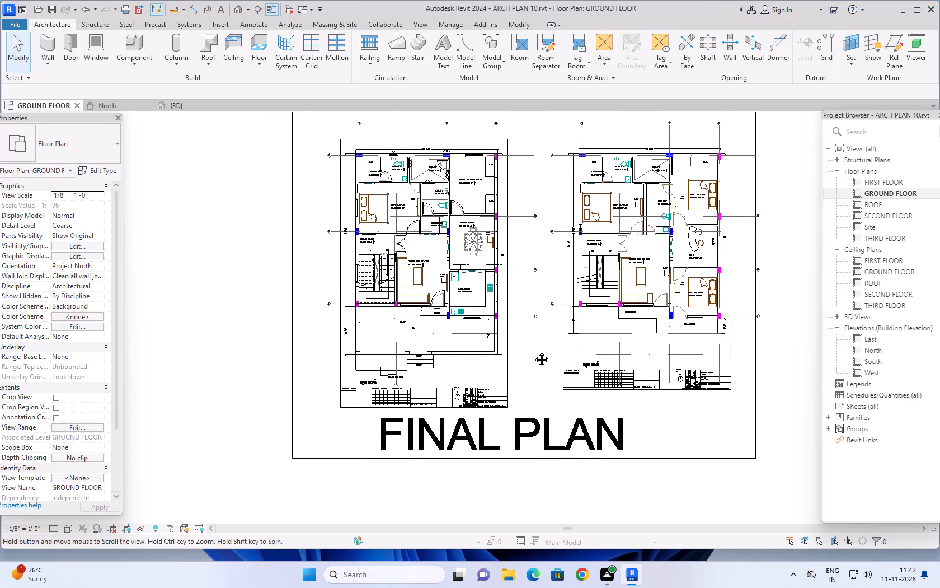
middle_drag(533, 351, 533, 352)
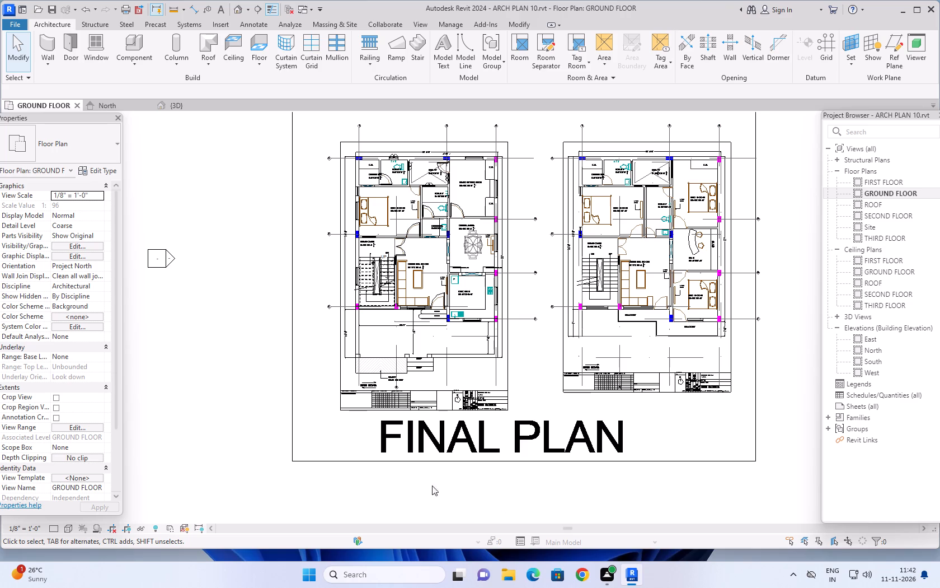
scroll(489, 406, down, 2)
scroll(542, 402, down, 1)
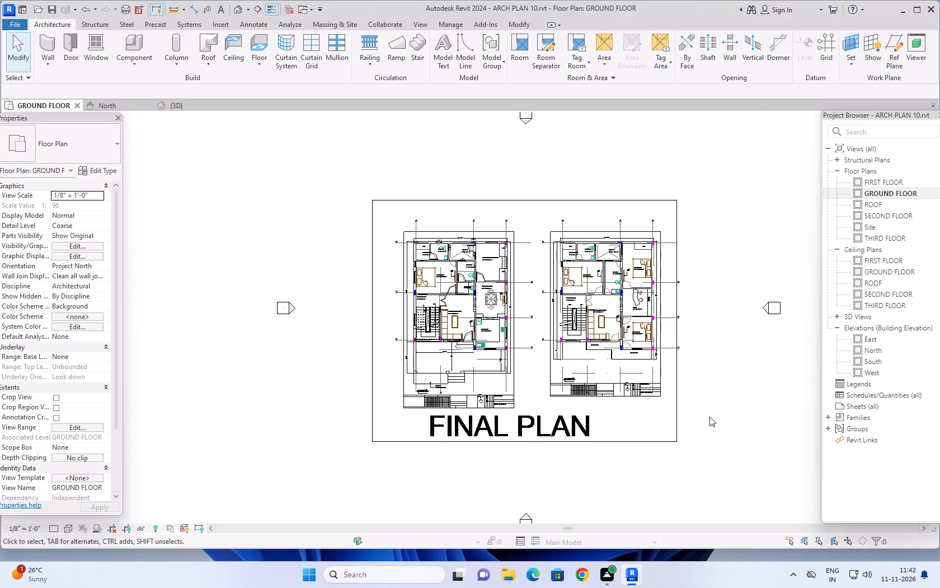
middle_drag(704, 414, 676, 404)
scroll(484, 384, up, 6)
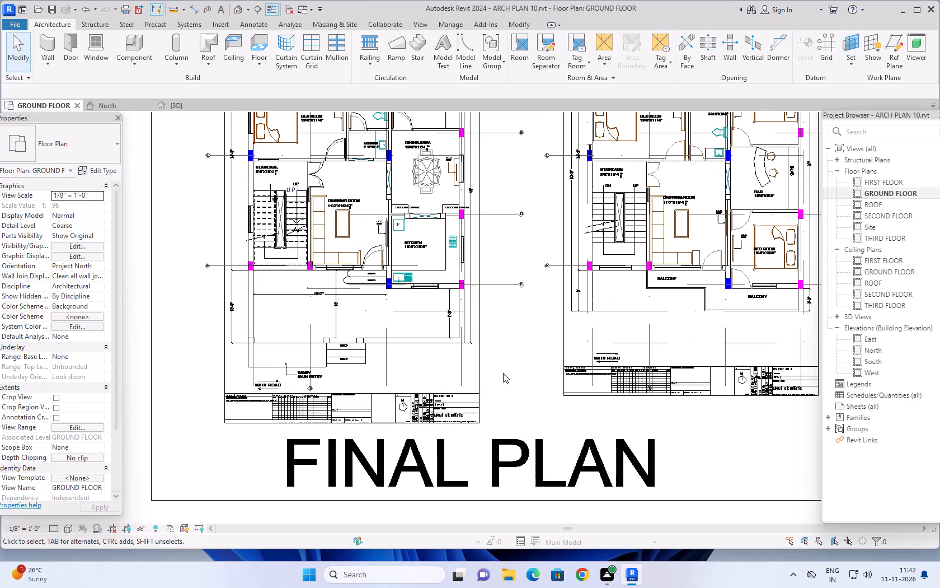
middle_drag(507, 354, 556, 383)
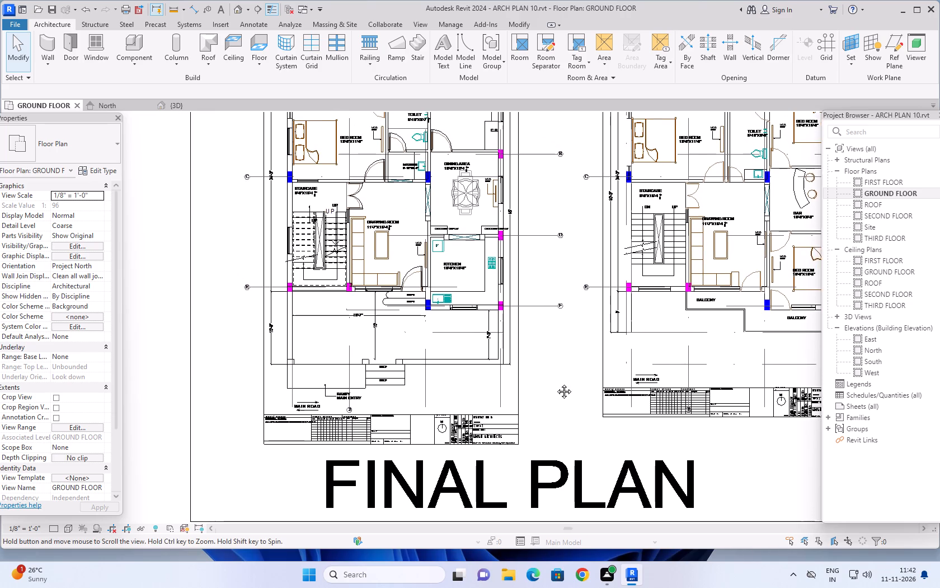
middle_drag(556, 383, 568, 393)
scroll(568, 393, down, 2)
middle_drag(571, 390, 577, 379)
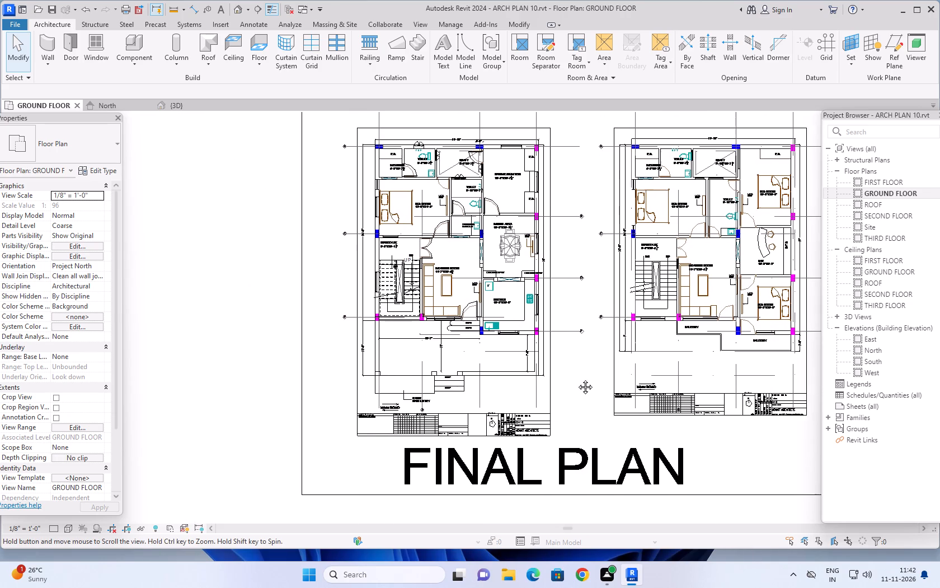
middle_drag(577, 379, 594, 385)
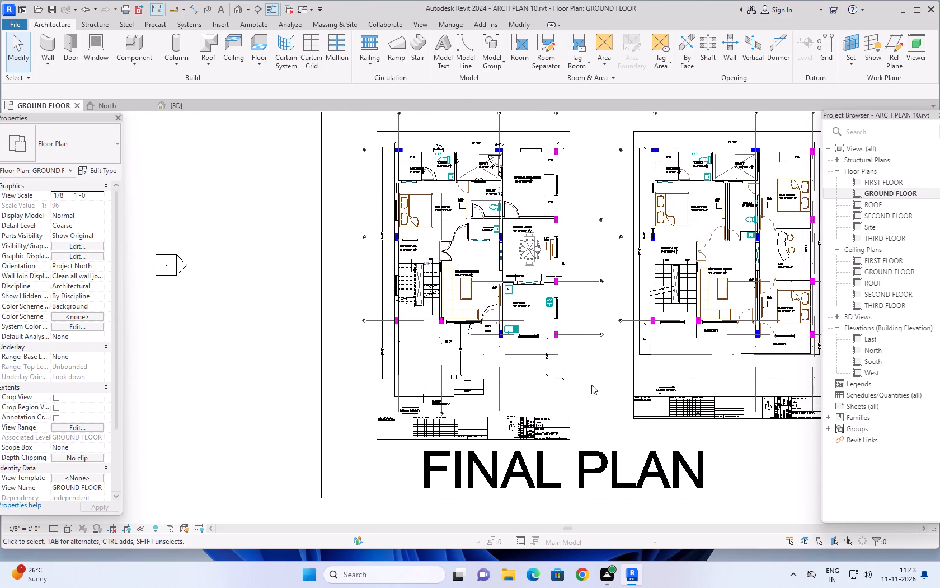
scroll(430, 398, up, 6)
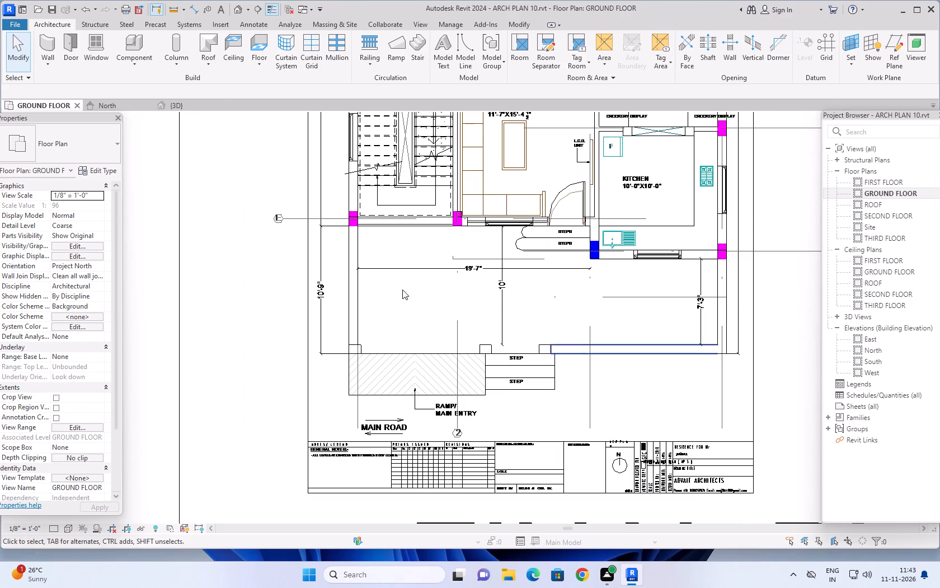
Inspect the house with its new floor slab in 3D, from above and around the staircase side and front entrance.
click(173, 103)
scroll(537, 330, down, 1)
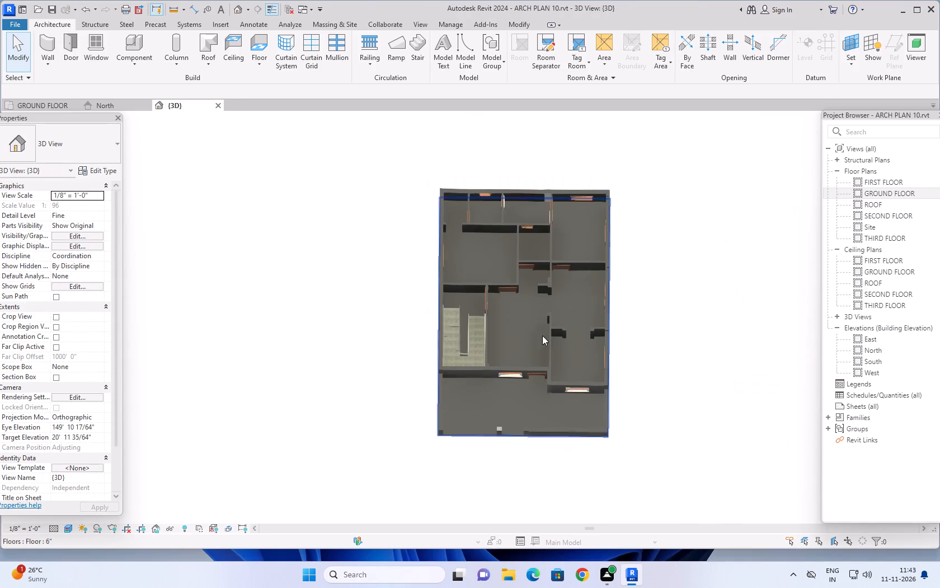
scroll(542, 335, down, 1)
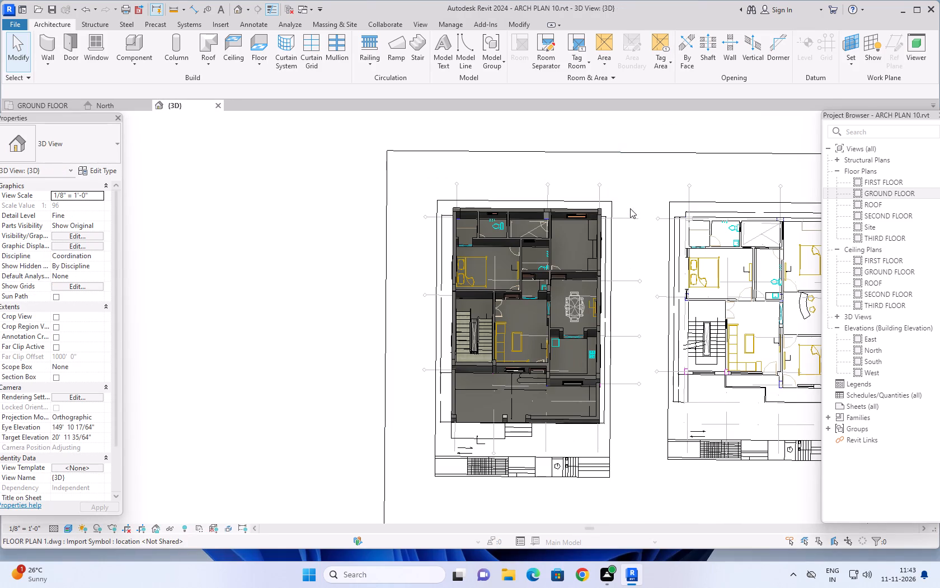
shift+middle_drag(633, 195, 634, 246)
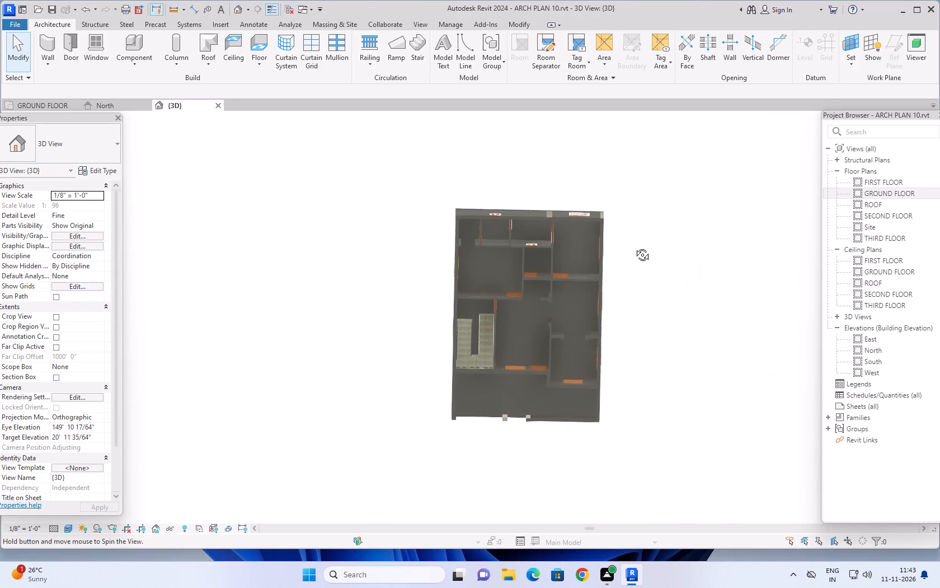
shift+middle_drag(634, 246, 644, 134)
middle_drag(339, 424, 487, 247)
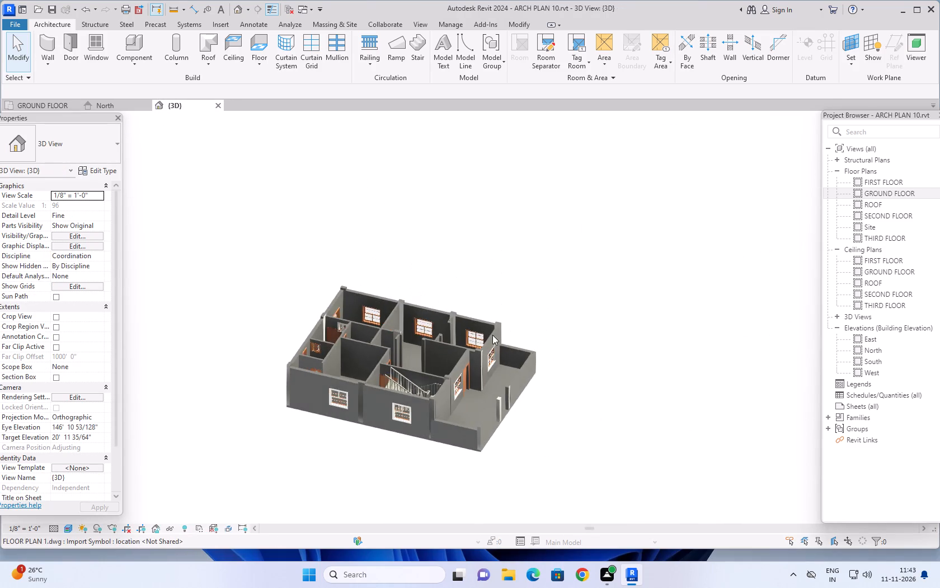
middle_drag(516, 450, 480, 299)
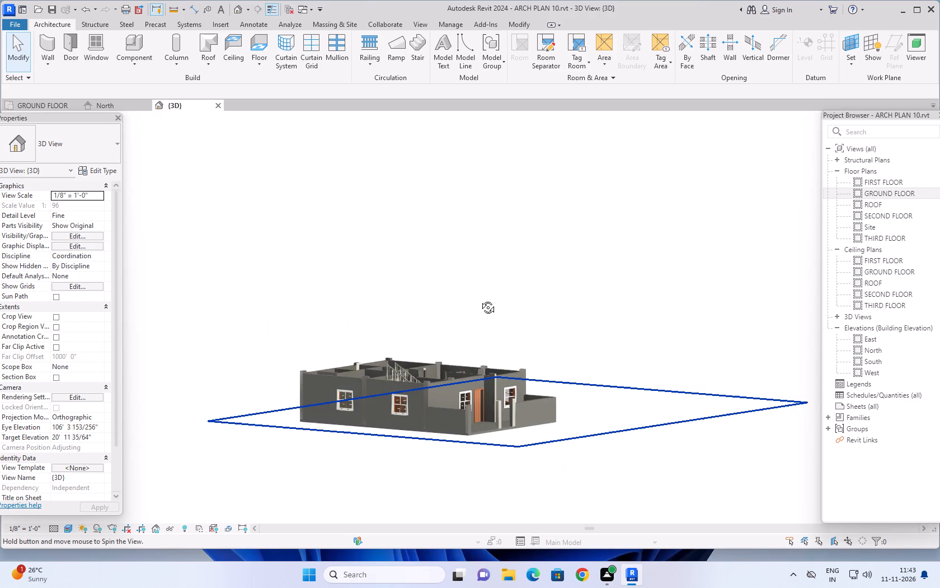
middle_drag(480, 299, 482, 310)
scroll(337, 488, up, 4)
middle_drag(412, 440, 409, 450)
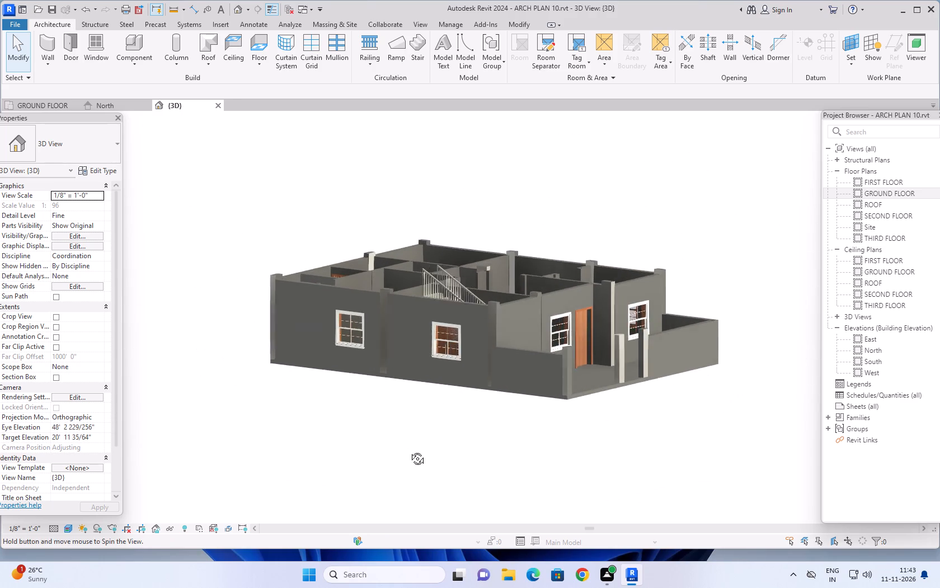
middle_drag(409, 450, 399, 470)
shift+middle_drag(392, 418, 373, 450)
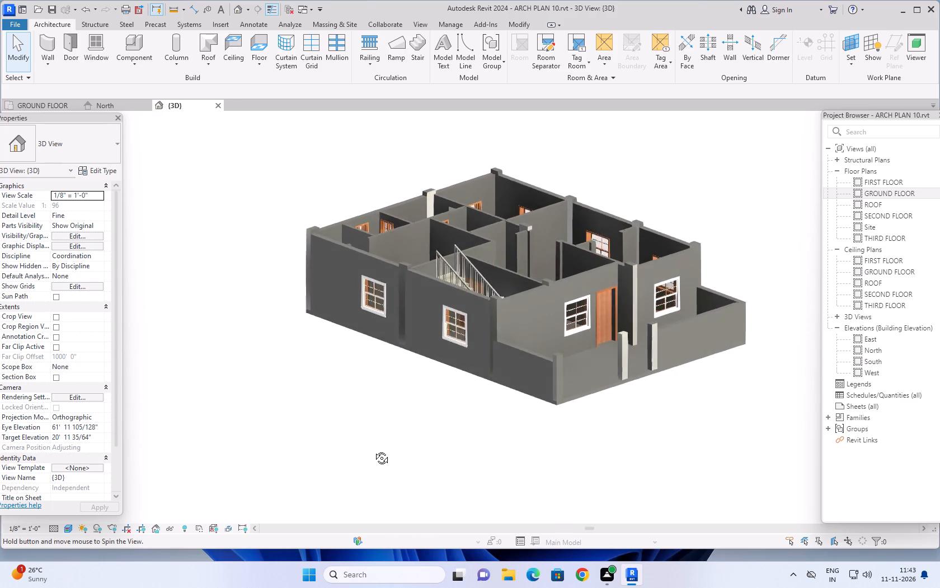
shift+middle_drag(373, 450, 420, 370)
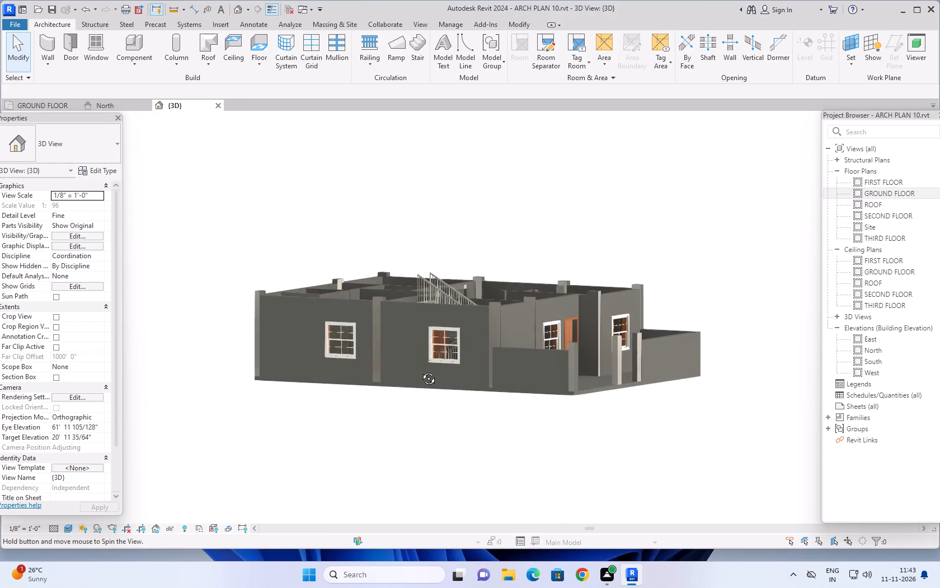
shift+middle_drag(420, 370, 366, 477)
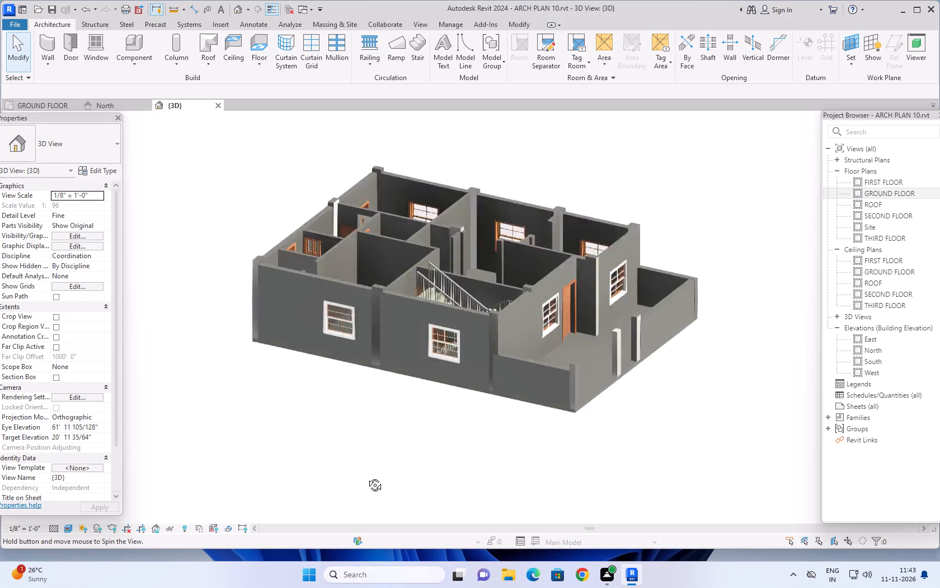
shift+middle_drag(366, 477, 290, 458)
scroll(608, 445, down, 2)
middle_drag(642, 454, 605, 460)
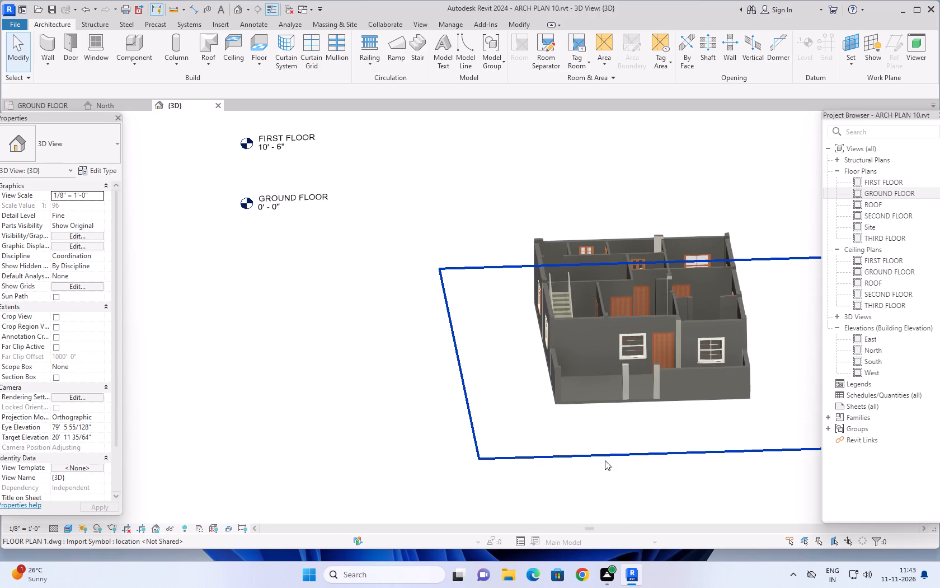
middle_drag(605, 460, 507, 472)
Examine the room layout, staircase and floor slab from above in 3D against the imported plan.
shift+middle_drag(669, 367, 661, 450)
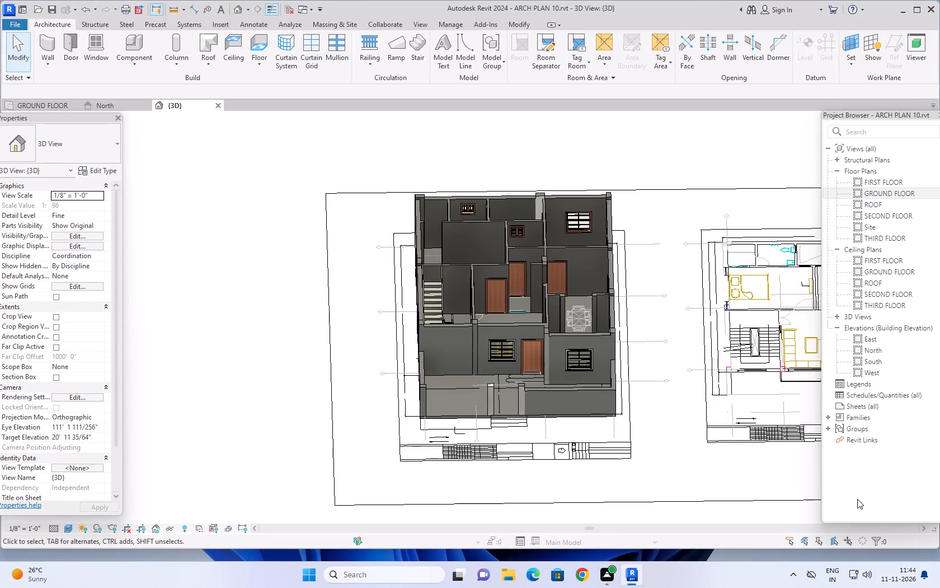
scroll(682, 457, down, 1)
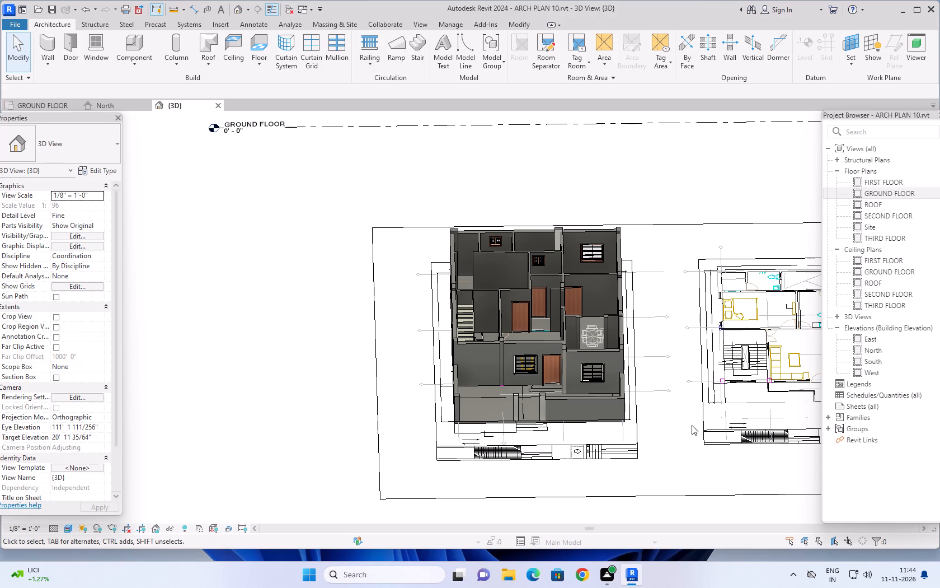
scroll(664, 409, down, 1)
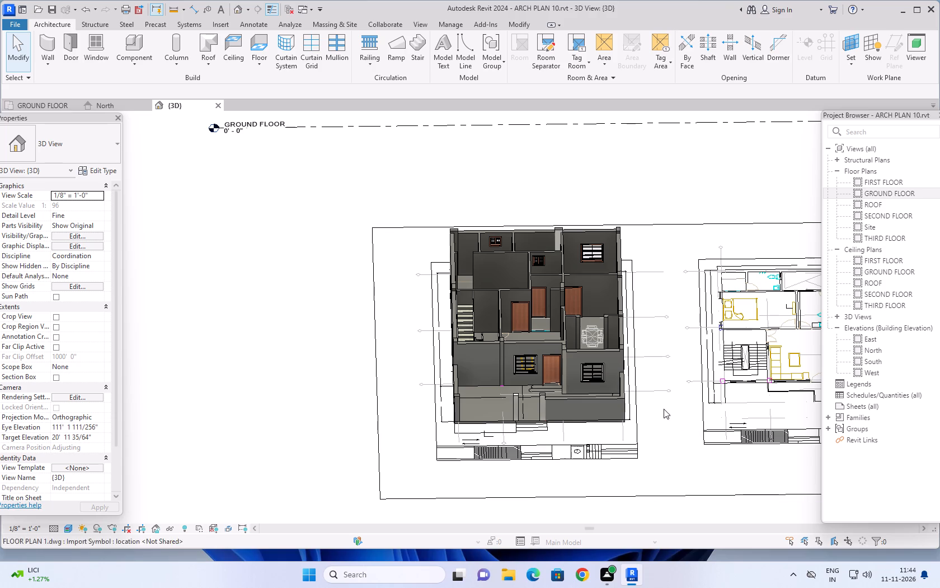
scroll(664, 409, down, 1)
shift+middle_drag(658, 310, 656, 326)
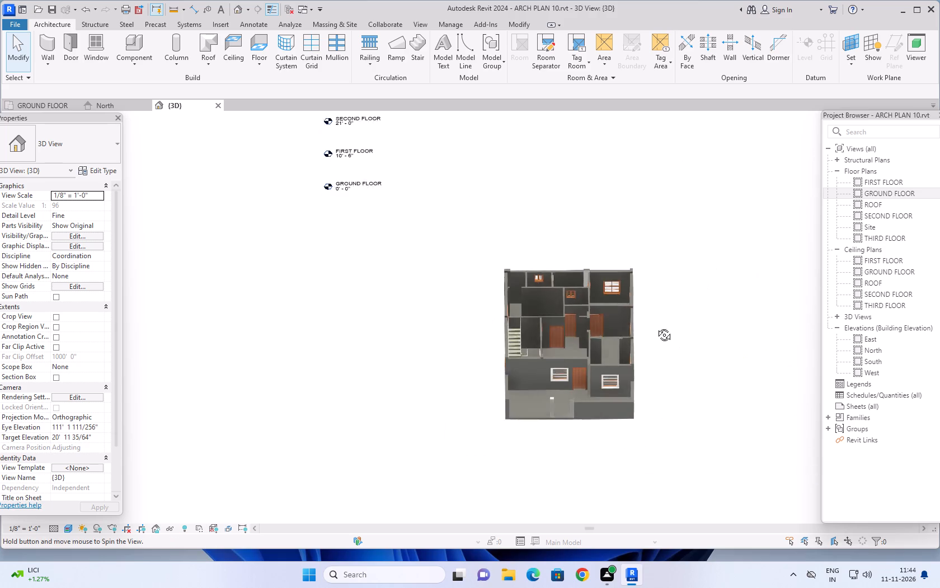
shift+middle_drag(656, 326, 651, 403)
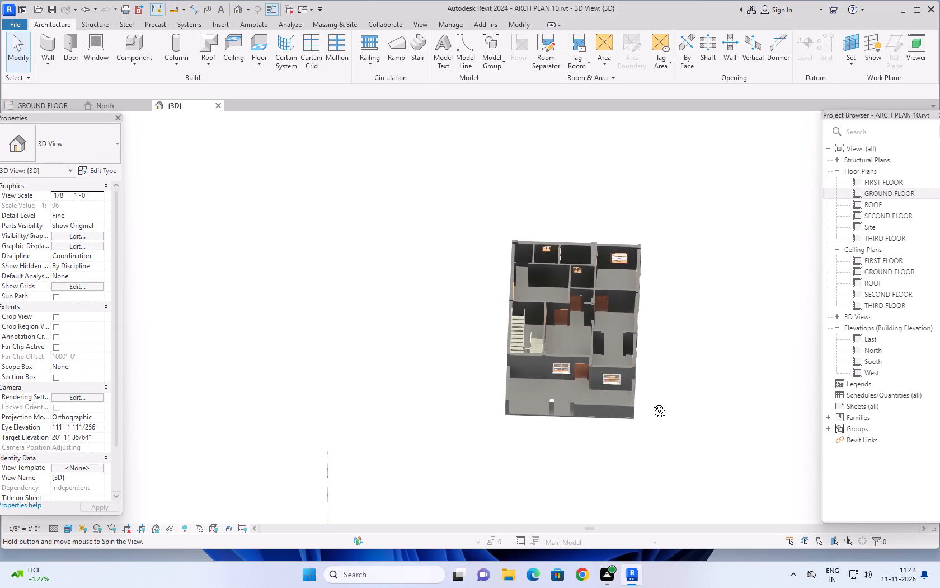
shift+middle_drag(651, 403, 649, 432)
scroll(507, 324, up, 5)
scroll(594, 365, up, 2)
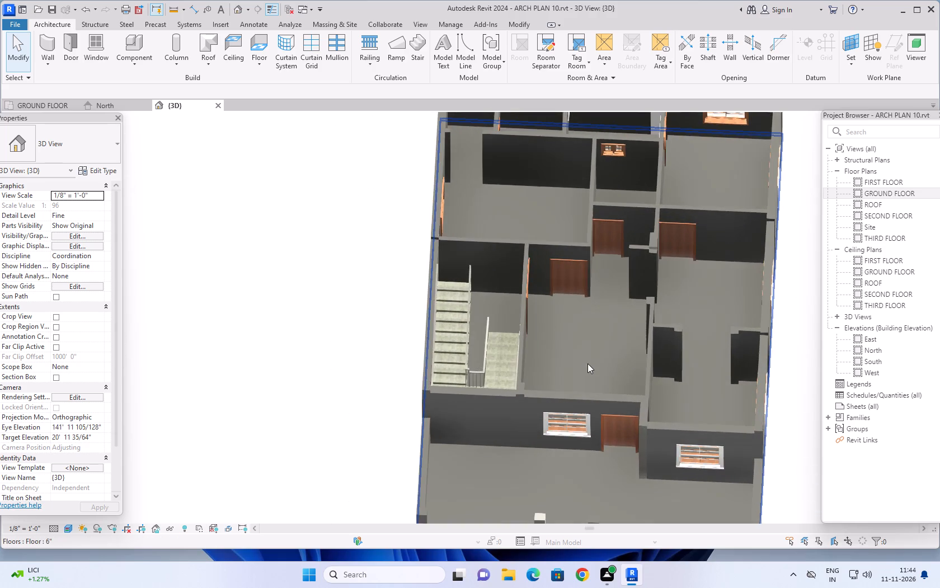
shift+middle_drag(577, 360, 581, 412)
shift+middle_drag(582, 329, 574, 403)
shift+middle_drag(585, 335, 583, 384)
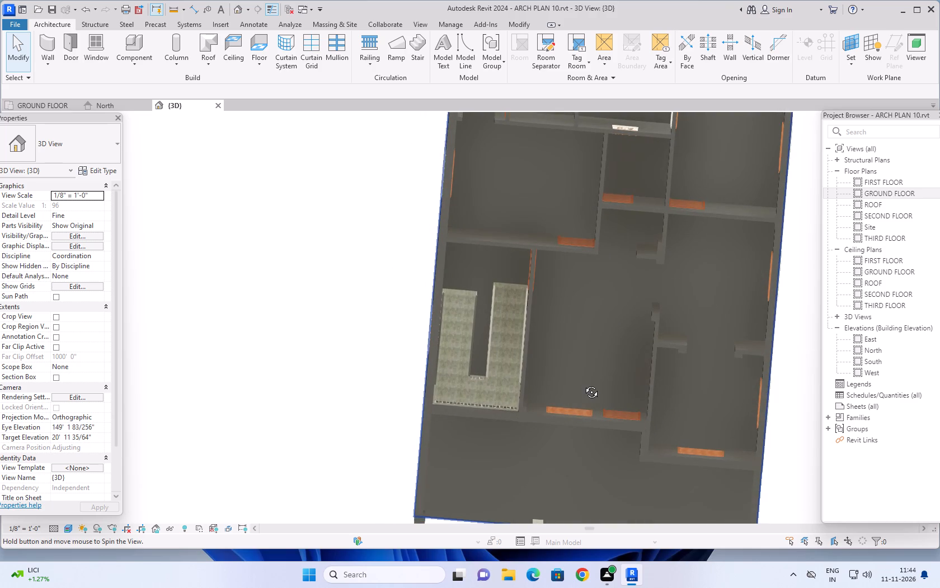
shift+middle_drag(583, 384, 589, 359)
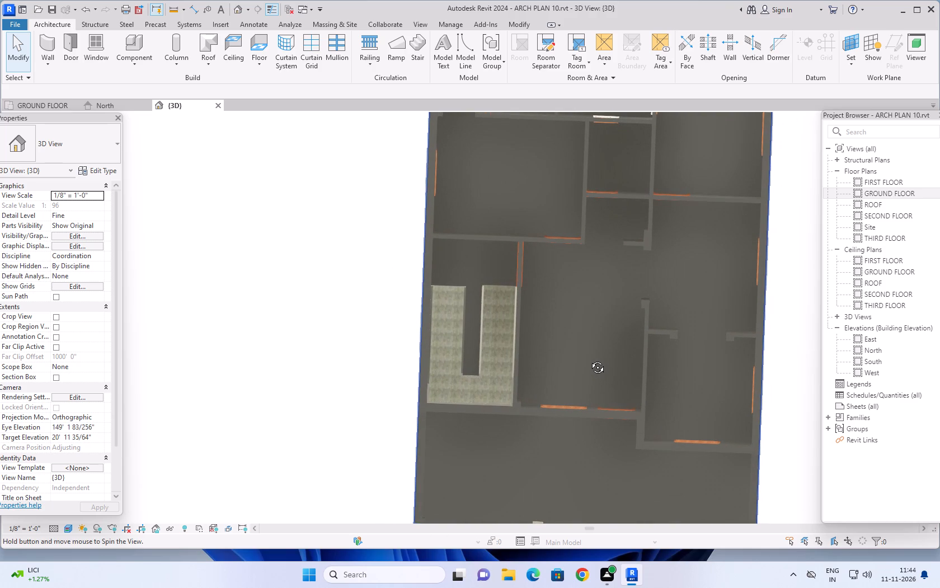
shift+middle_drag(589, 359, 589, 358)
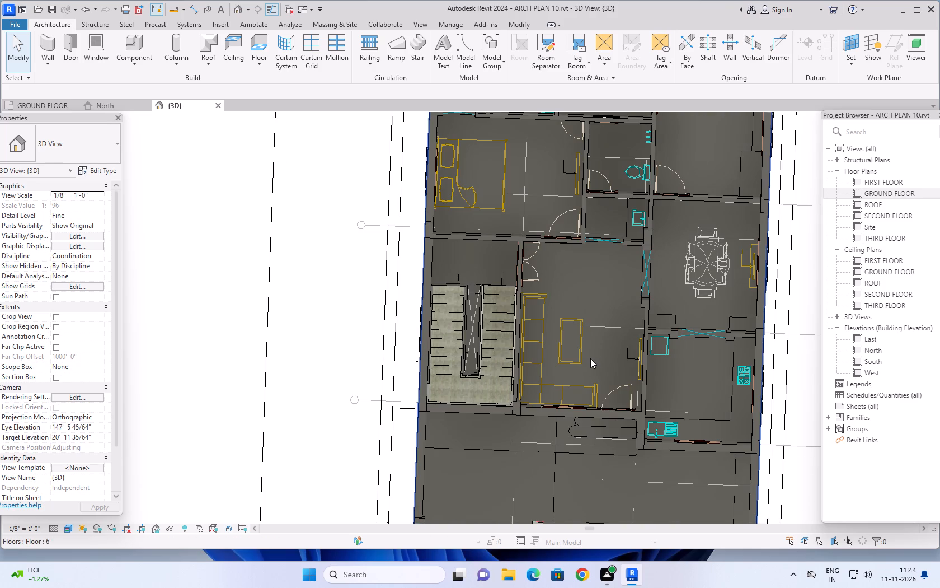
scroll(593, 359, down, 3)
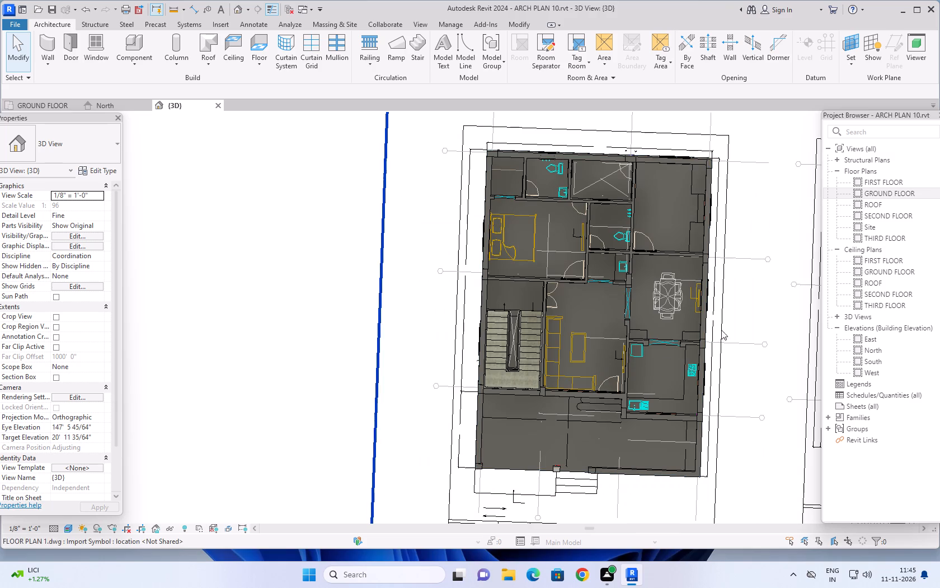
middle_drag(737, 351, 739, 344)
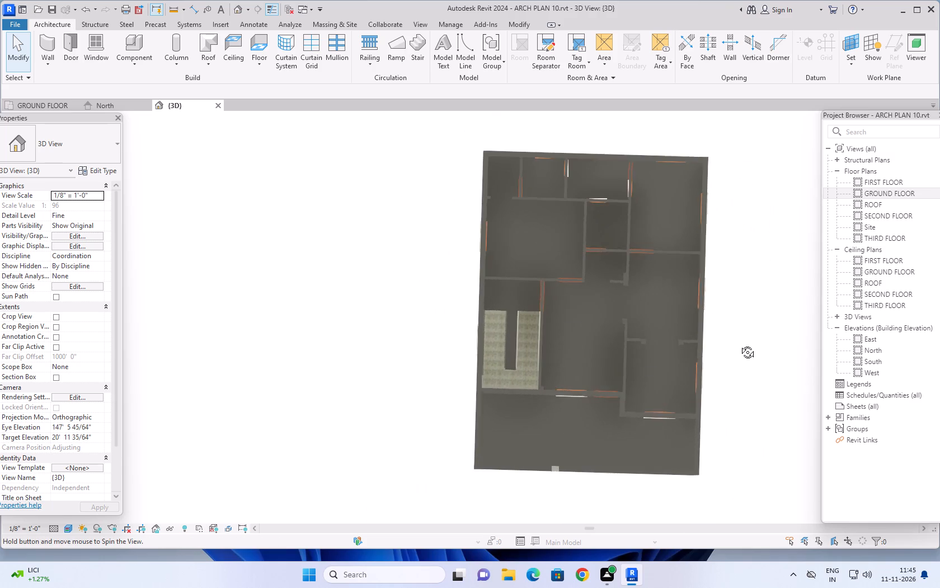
Inspect the ground-floor rooms, staircase, doors and windows in 3D from above, the front and the staircase side.
middle_drag(739, 344, 742, 341)
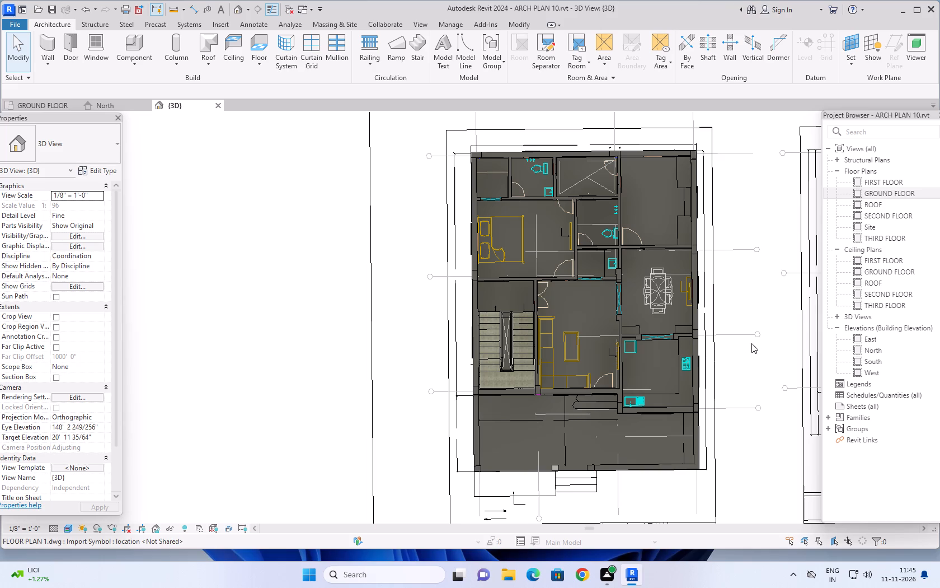
scroll(751, 343, down, 1)
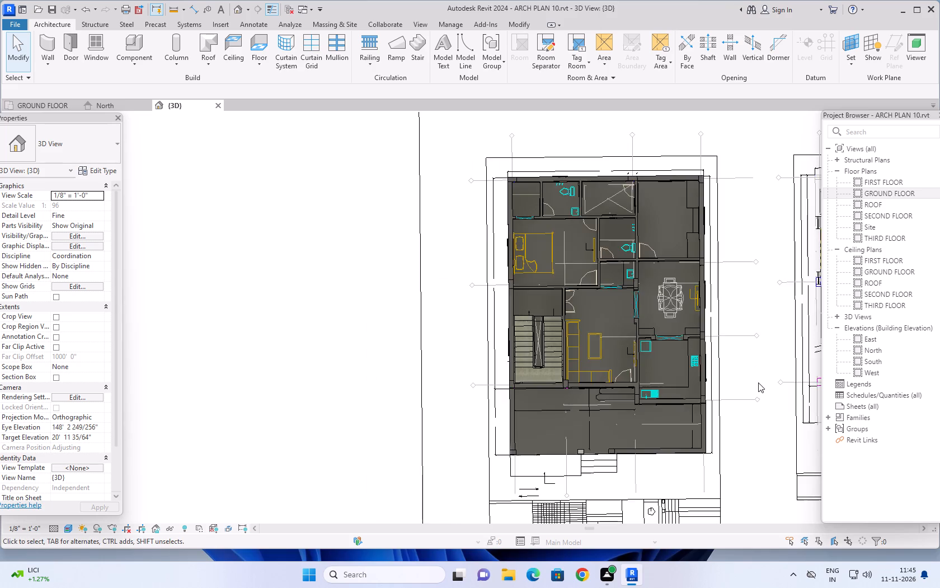
shift+middle_drag(755, 377, 742, 262)
middle_drag(738, 382, 725, 342)
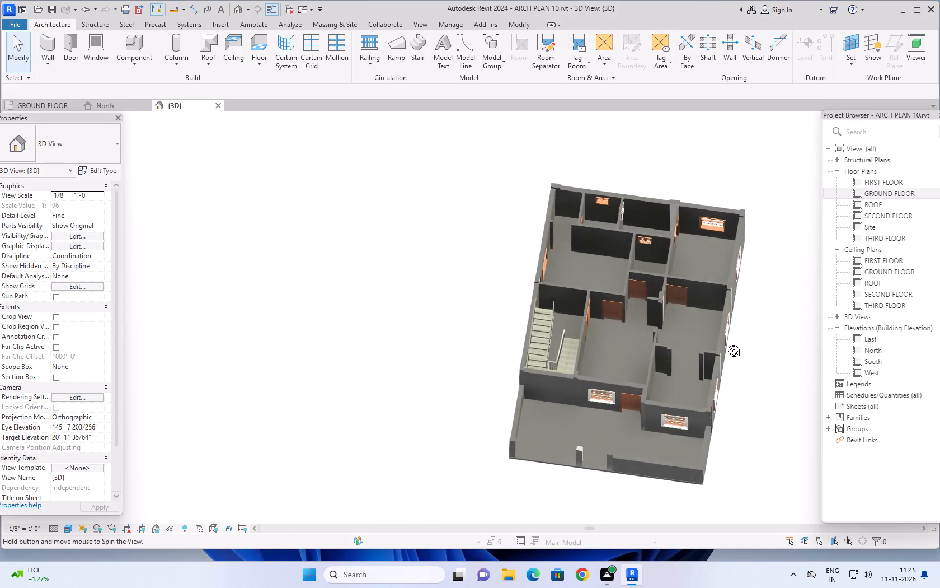
middle_drag(725, 342, 730, 307)
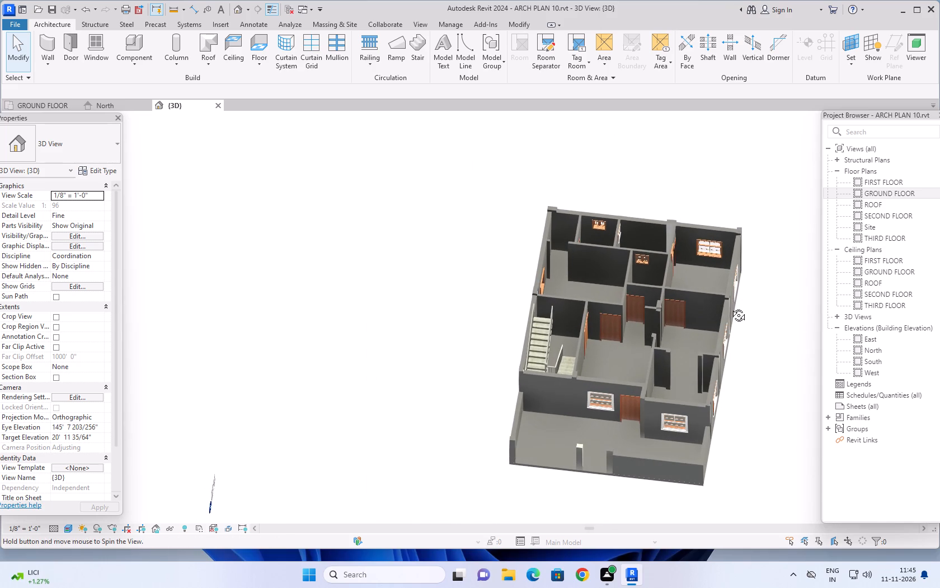
middle_drag(730, 307, 730, 307)
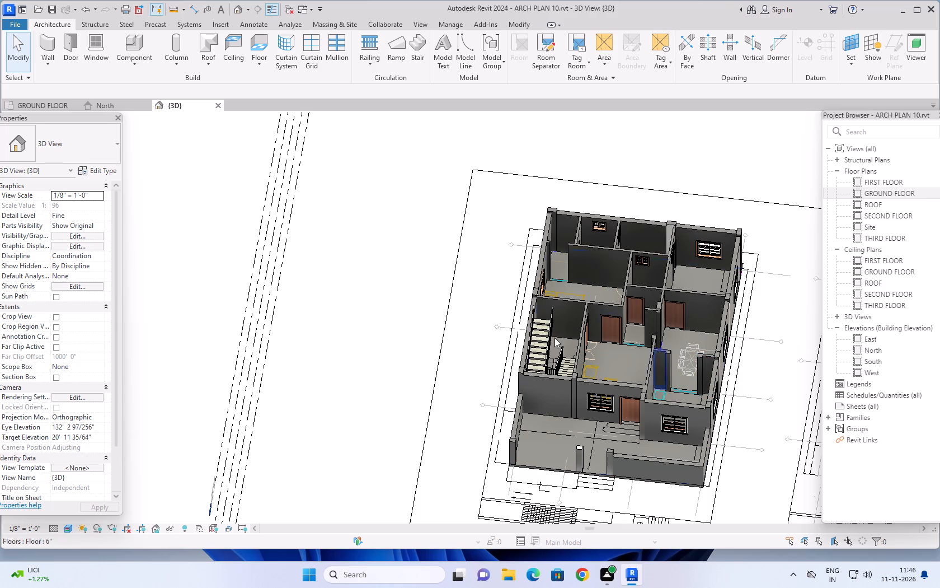
shift+middle_drag(398, 328, 574, 277)
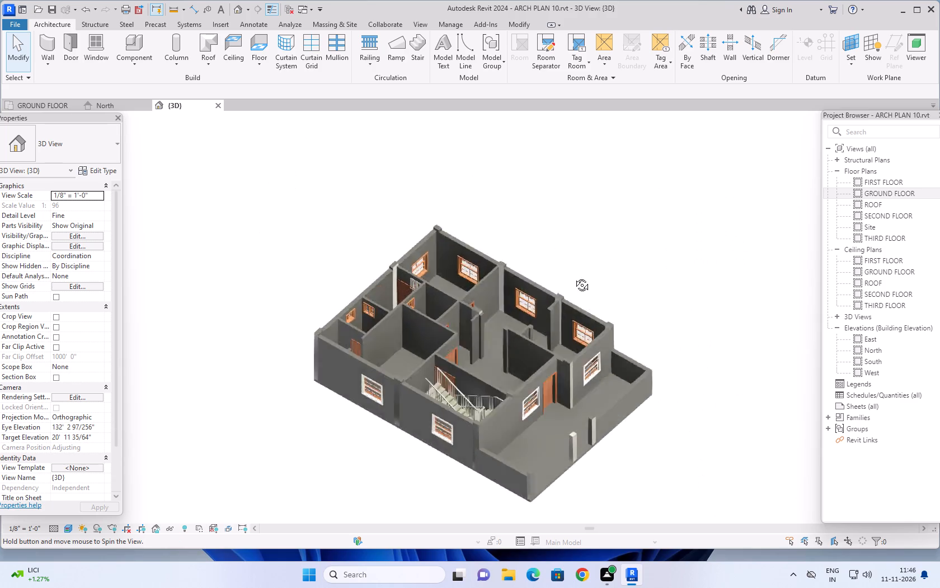
shift+middle_drag(574, 277, 590, 273)
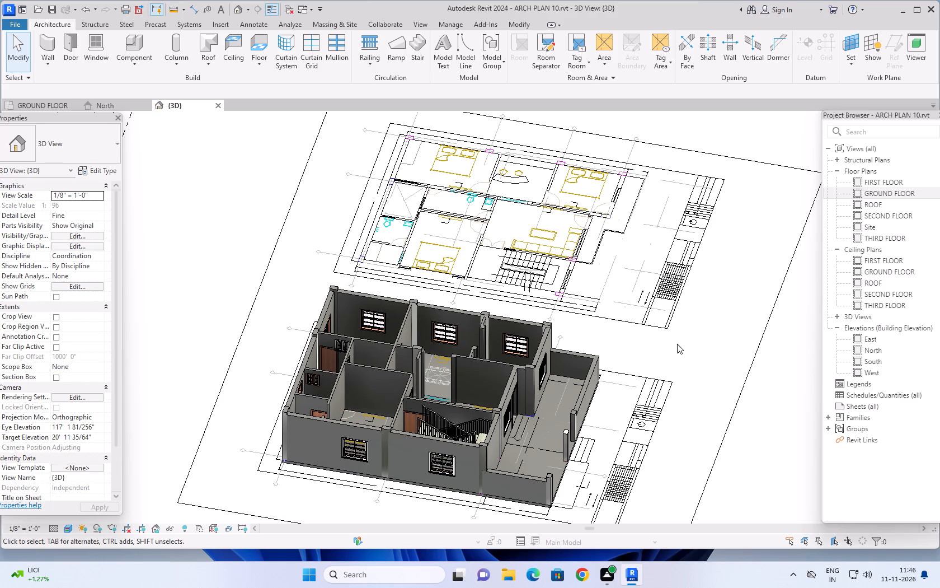
scroll(685, 340, down, 2)
middle_drag(685, 338, 680, 317)
shift+middle_drag(681, 317, 552, 368)
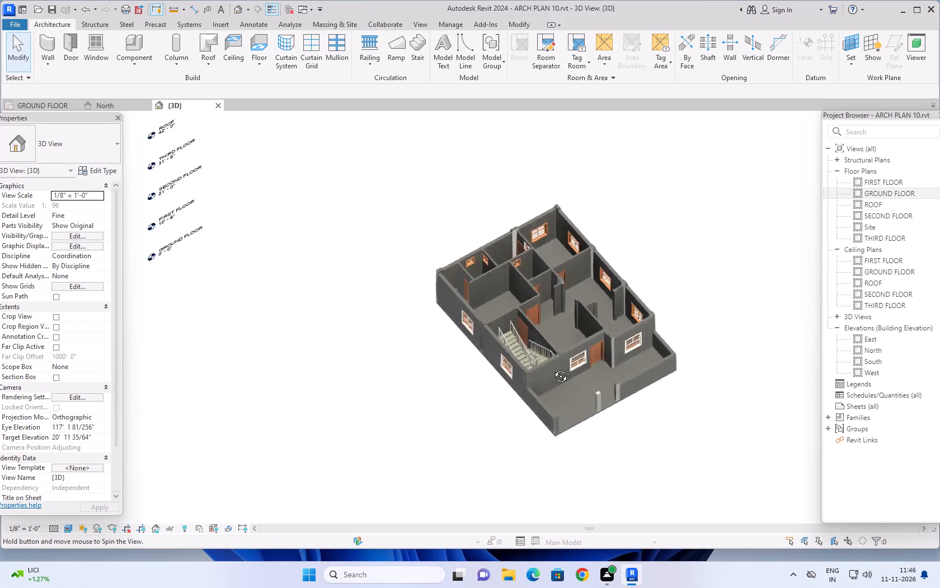
shift+middle_drag(552, 368, 533, 338)
scroll(641, 375, up, 4)
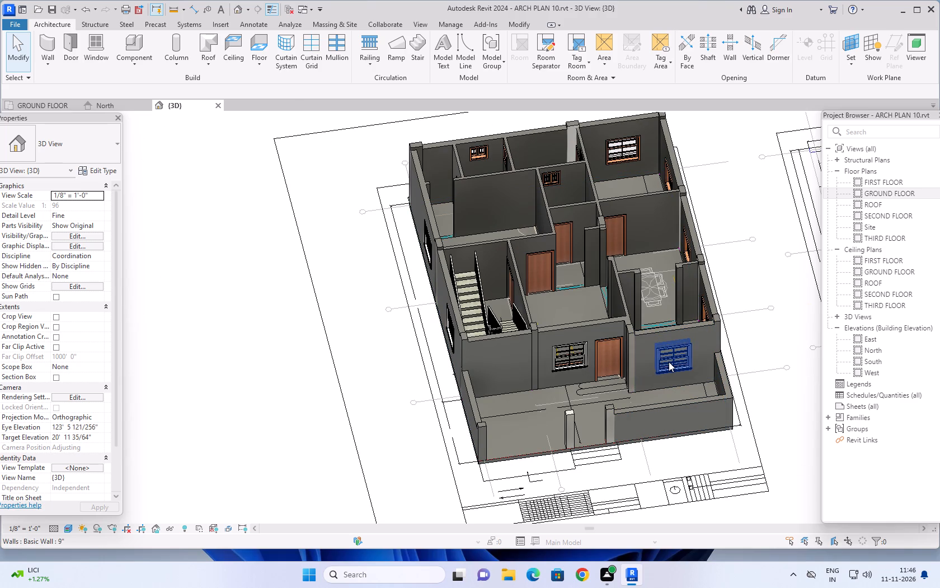
Examine the whole house in 3D from the front and above, alongside the second imported floor plan.
scroll(506, 358, down, 1)
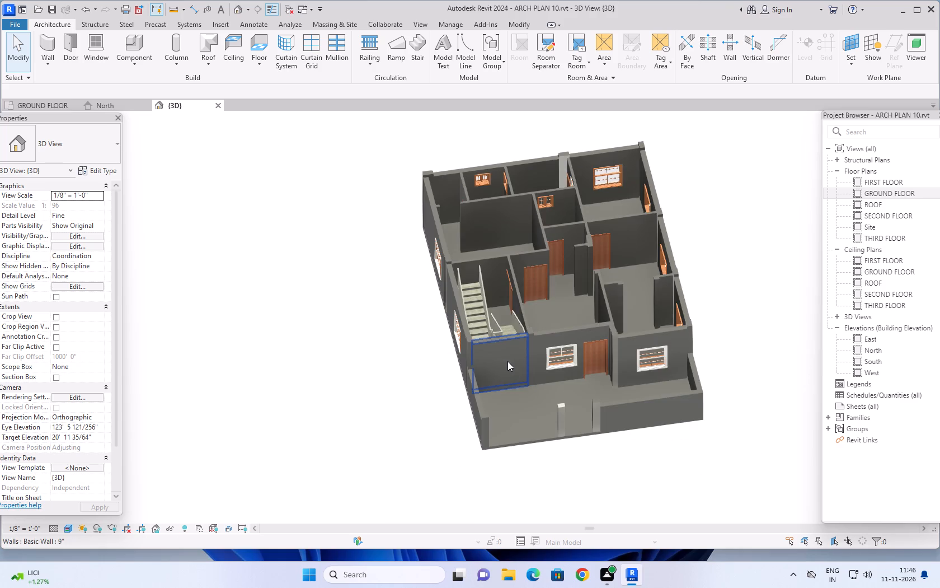
scroll(507, 362, down, 2)
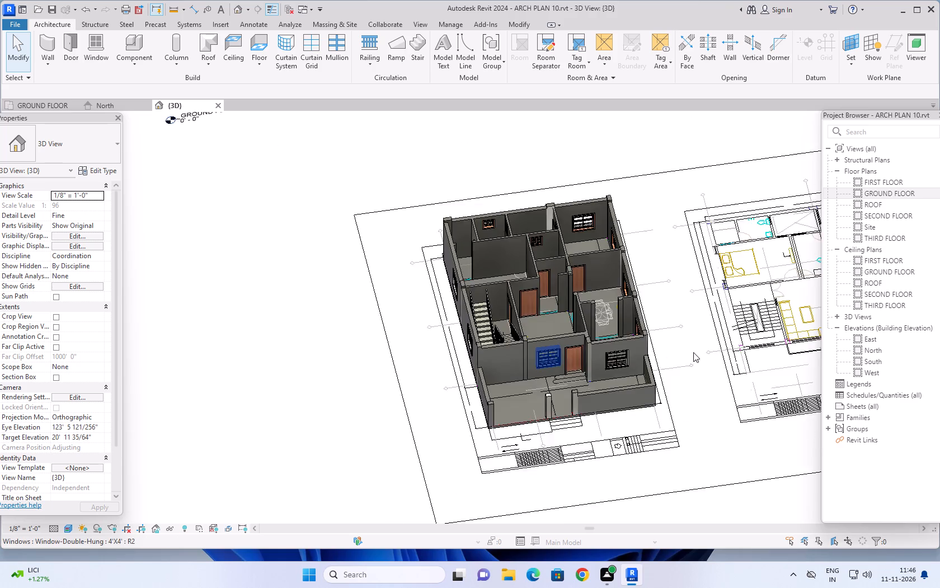
scroll(693, 352, down, 1)
shift+middle_drag(695, 354, 672, 415)
shift+scroll(672, 415, down, 1)
scroll(689, 393, down, 1)
middle_drag(689, 391, 573, 400)
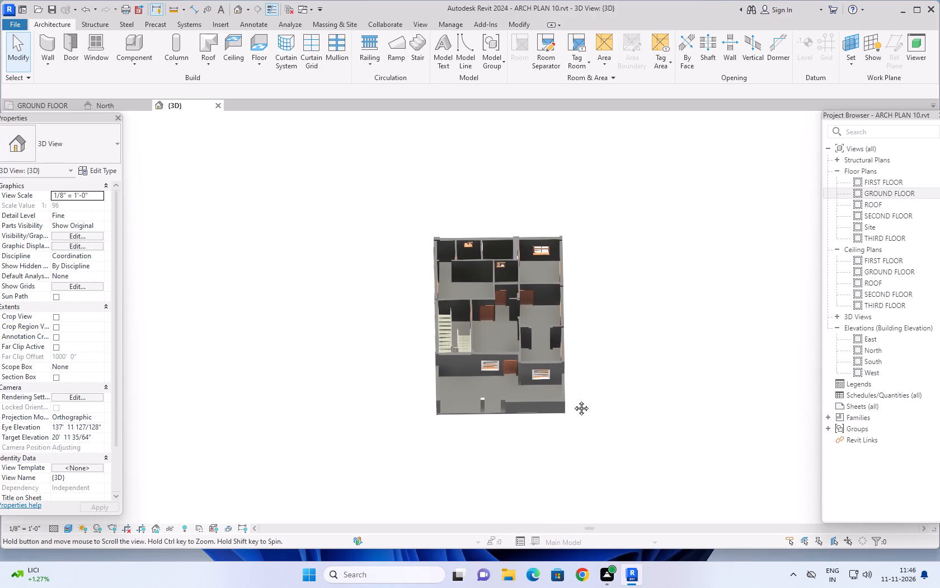
middle_drag(573, 400, 560, 403)
shift+middle_drag(584, 399, 586, 446)
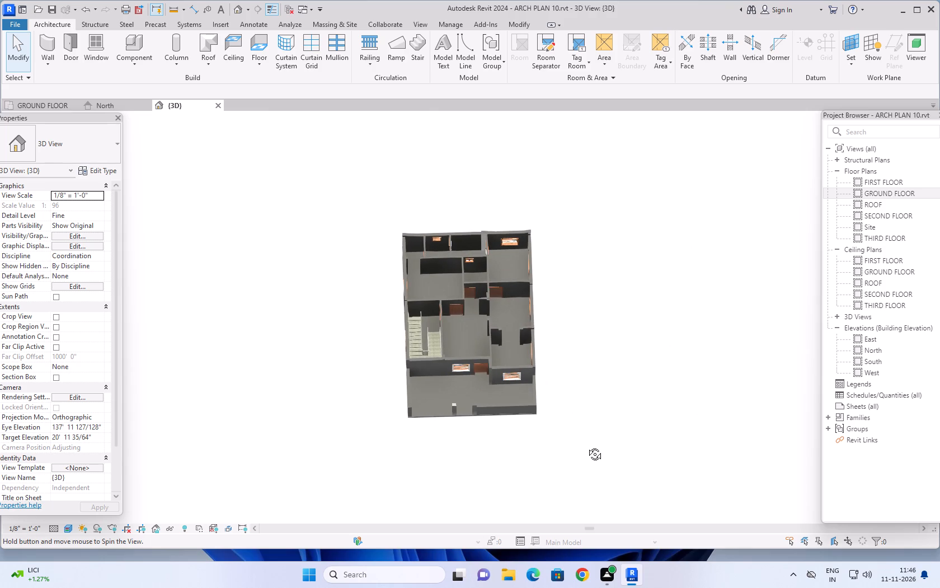
shift+middle_drag(586, 446, 595, 330)
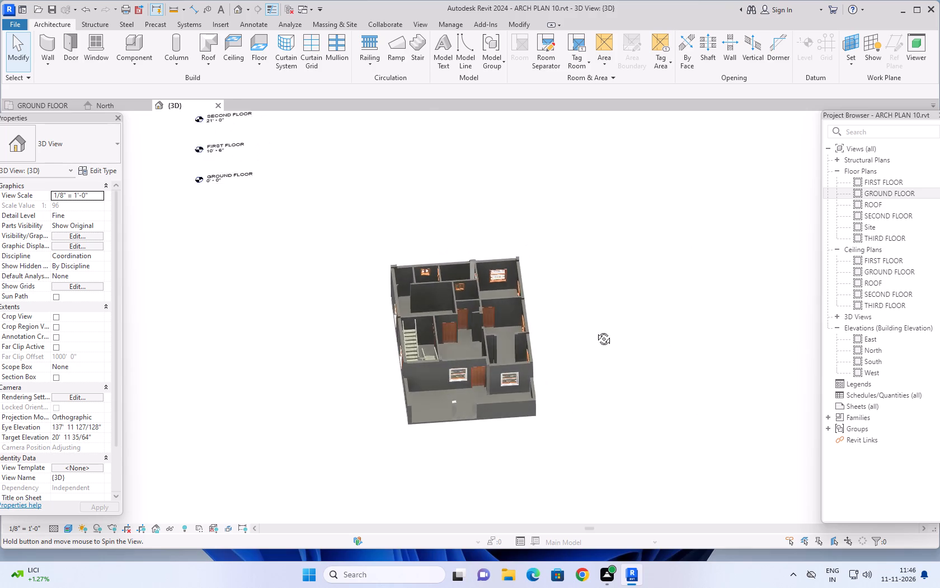
shift+middle_drag(595, 330, 598, 305)
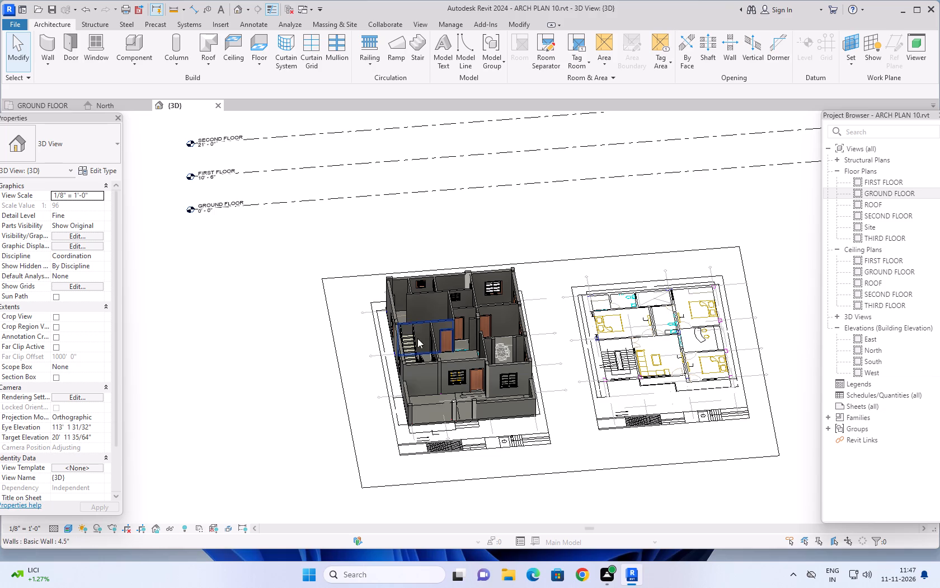
Switch to the GROUND FLOOR plan and view both imported floor plans in full on the FINAL PLAN sheet.
click(59, 103)
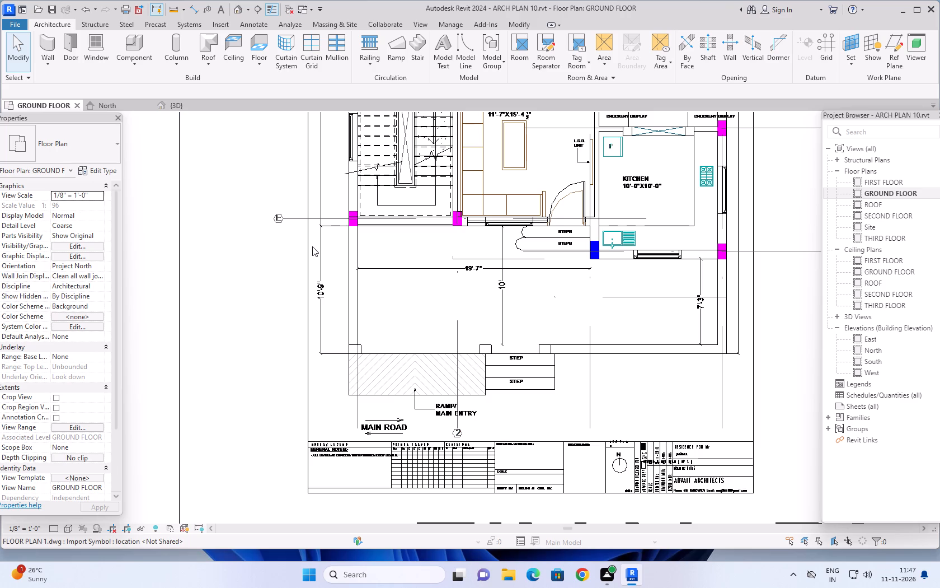
scroll(473, 262, down, 4)
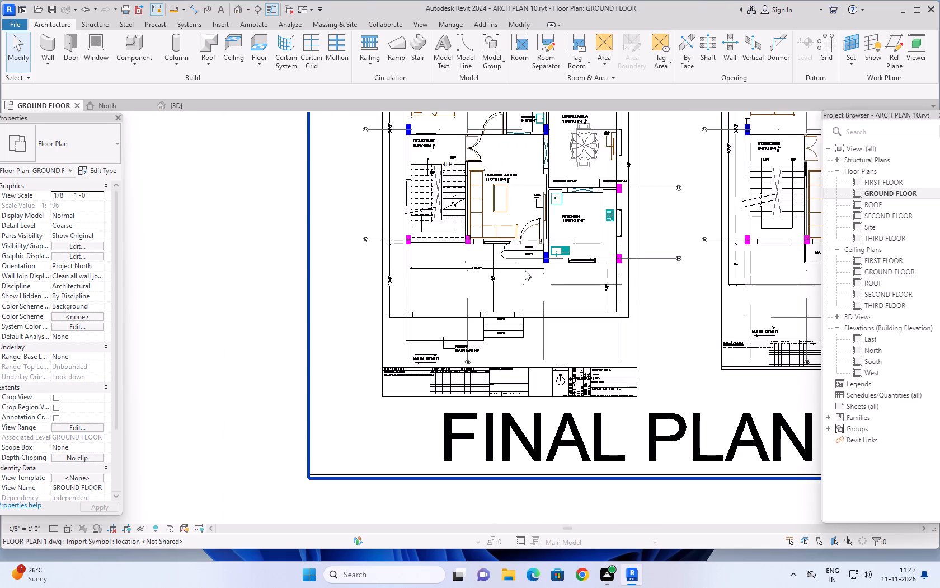
scroll(532, 273, down, 3)
scroll(637, 306, down, 3)
middle_drag(636, 297, 575, 314)
scroll(607, 303, down, 1)
scroll(576, 318, up, 1)
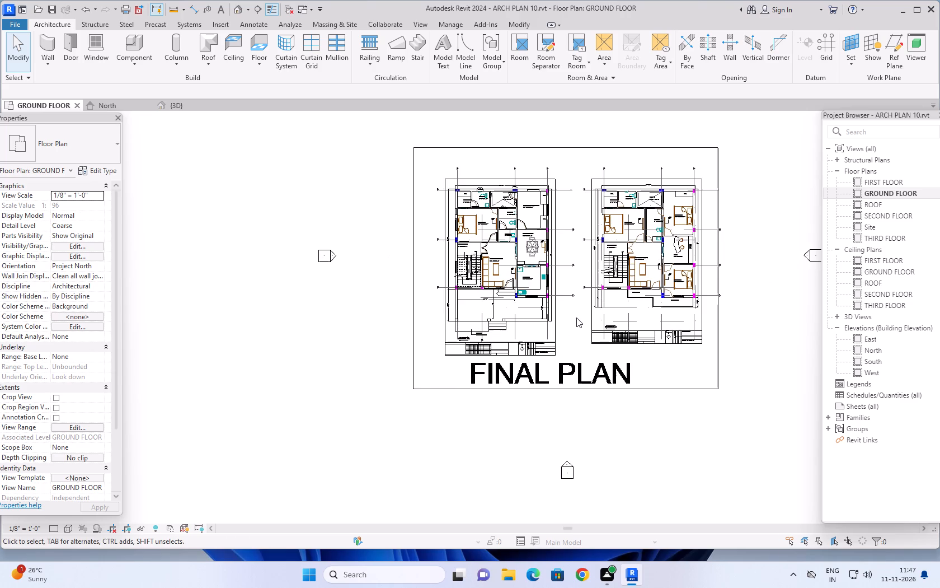
middle_drag(576, 318, 565, 320)
key(Escape)
key(Escape)
key(Escape)
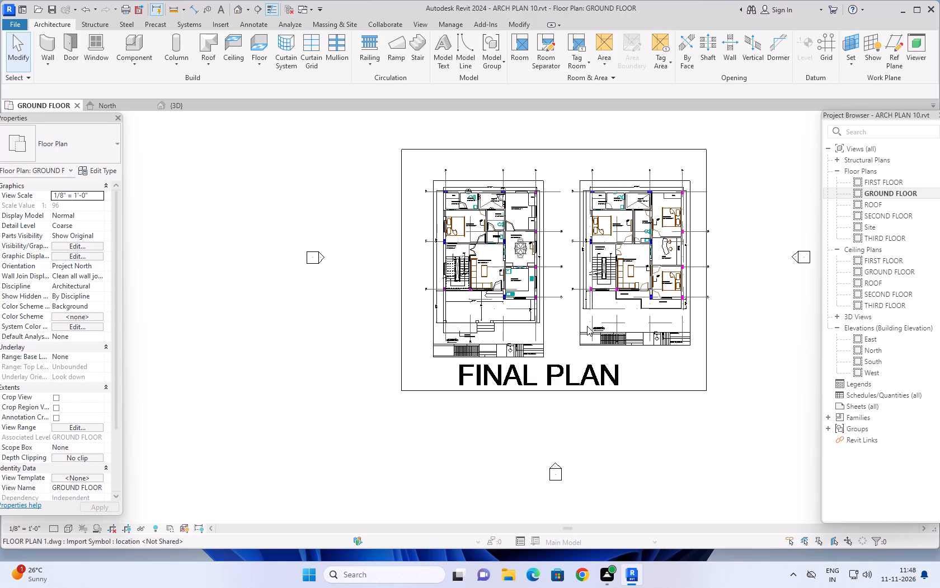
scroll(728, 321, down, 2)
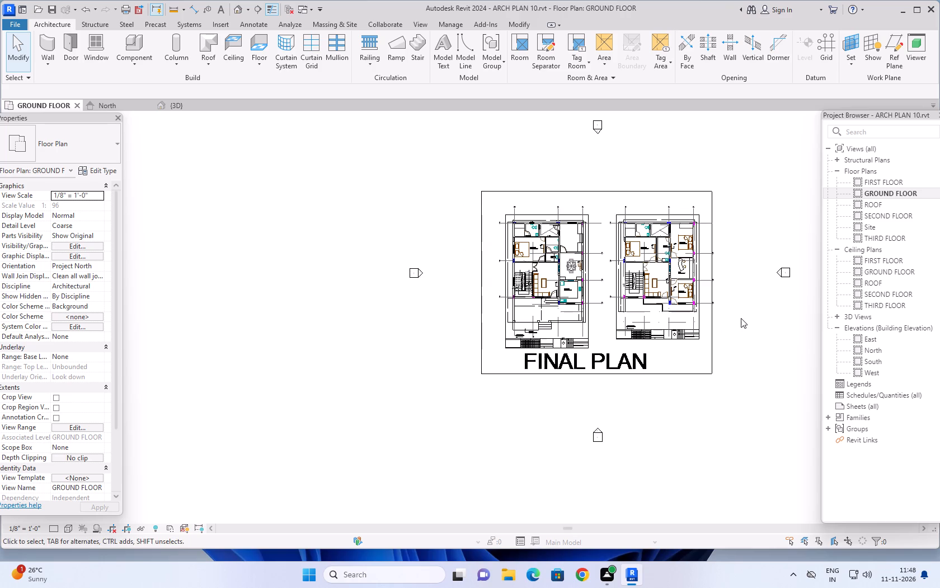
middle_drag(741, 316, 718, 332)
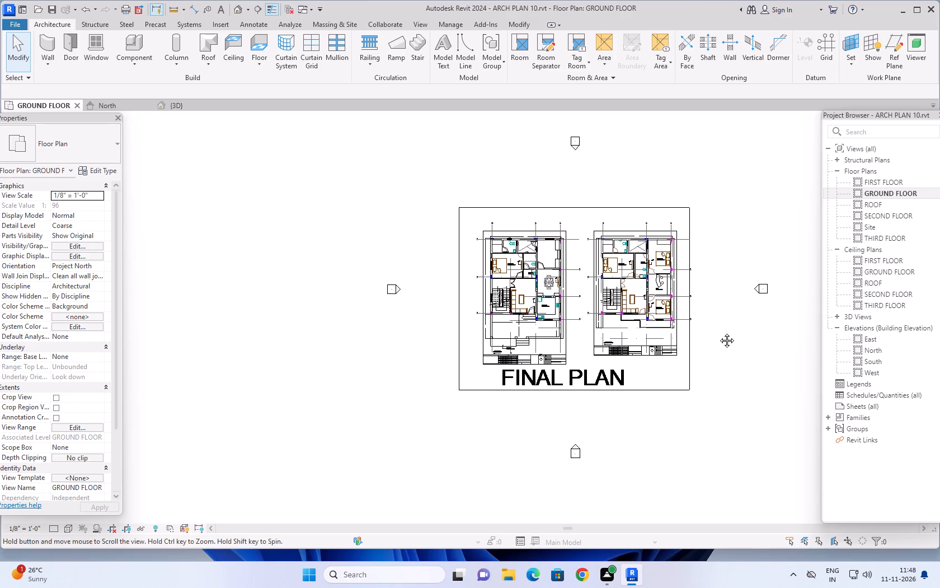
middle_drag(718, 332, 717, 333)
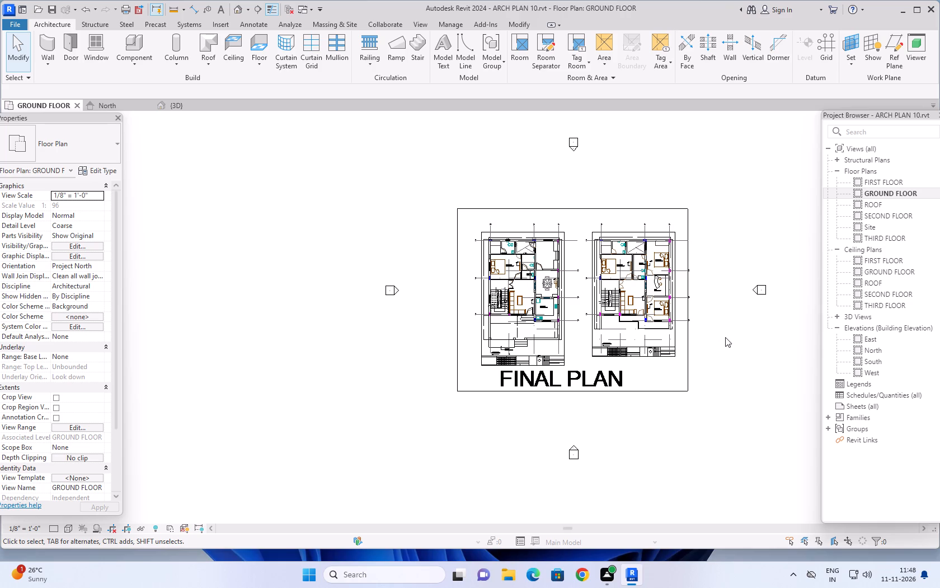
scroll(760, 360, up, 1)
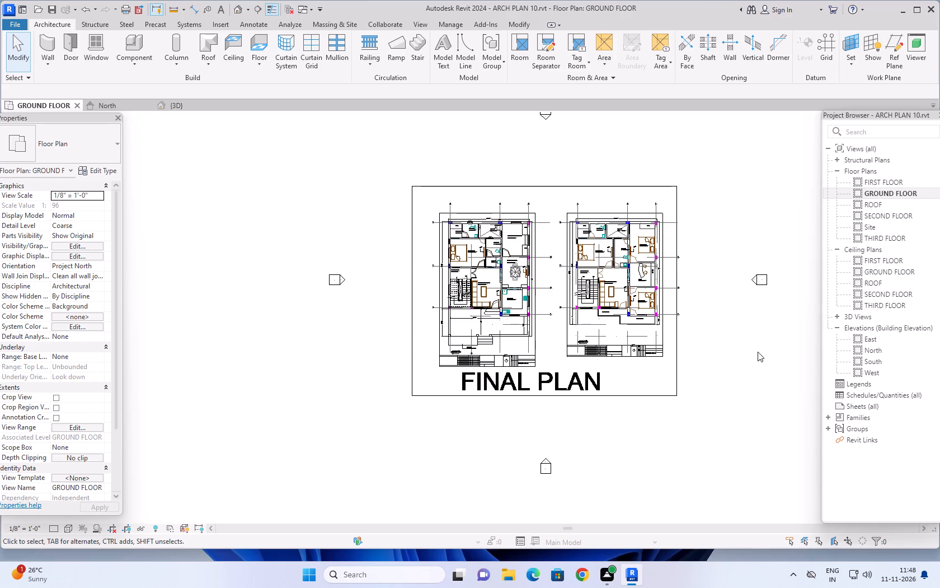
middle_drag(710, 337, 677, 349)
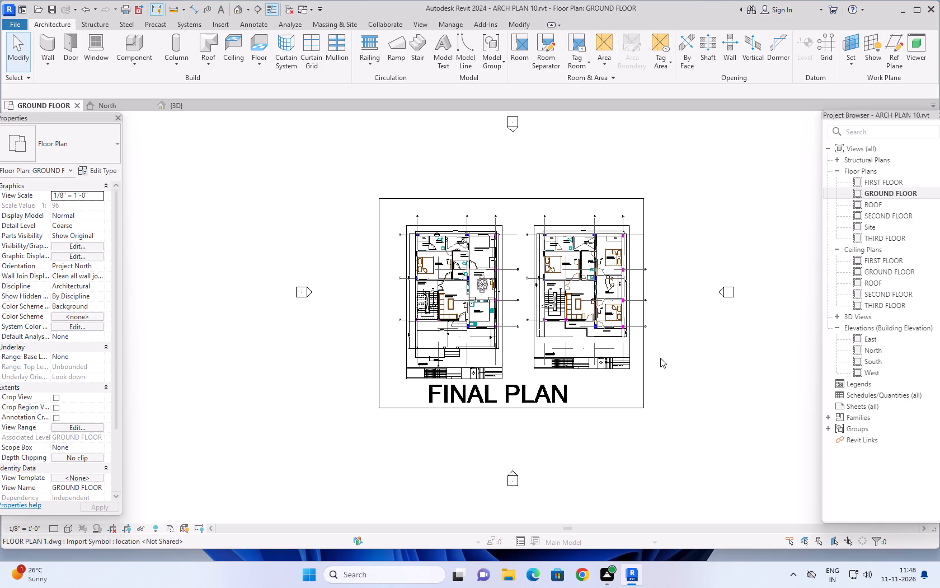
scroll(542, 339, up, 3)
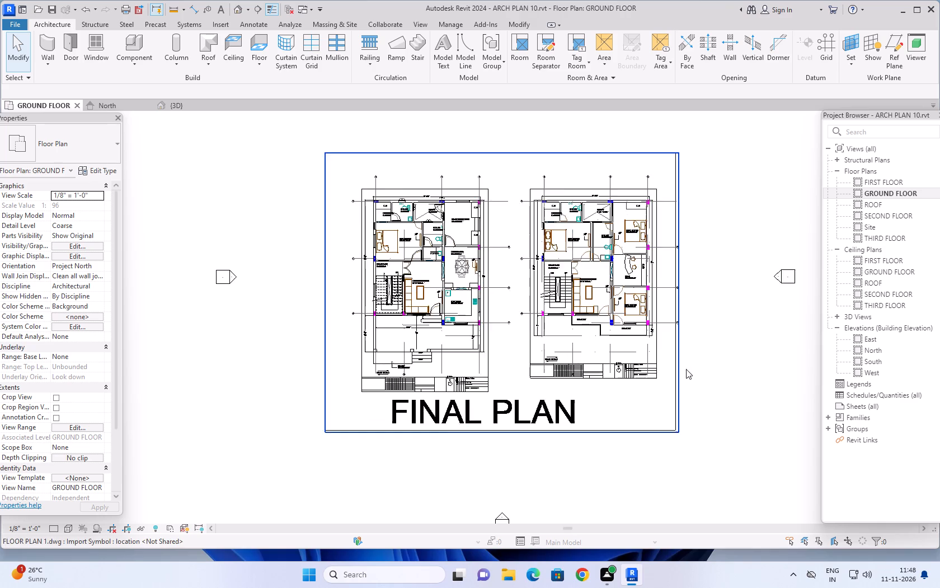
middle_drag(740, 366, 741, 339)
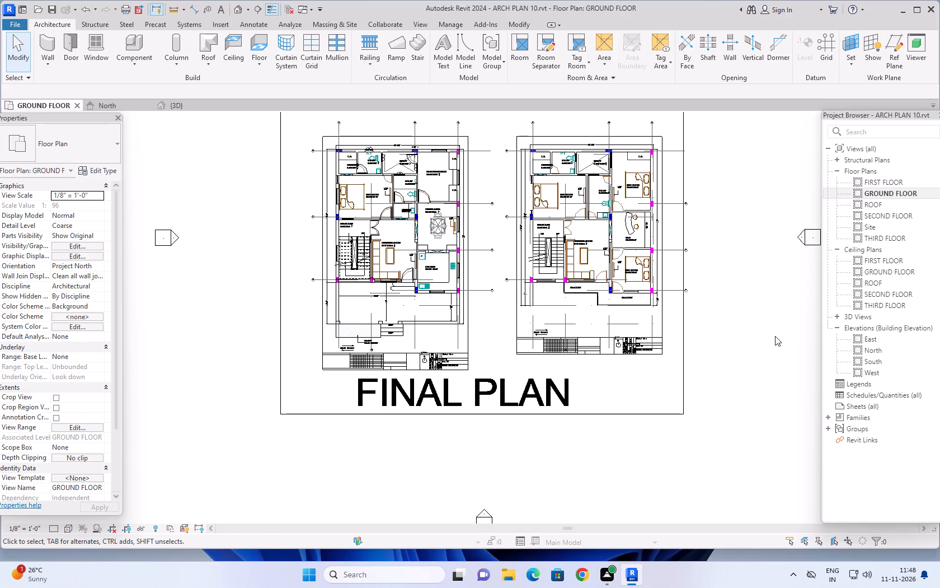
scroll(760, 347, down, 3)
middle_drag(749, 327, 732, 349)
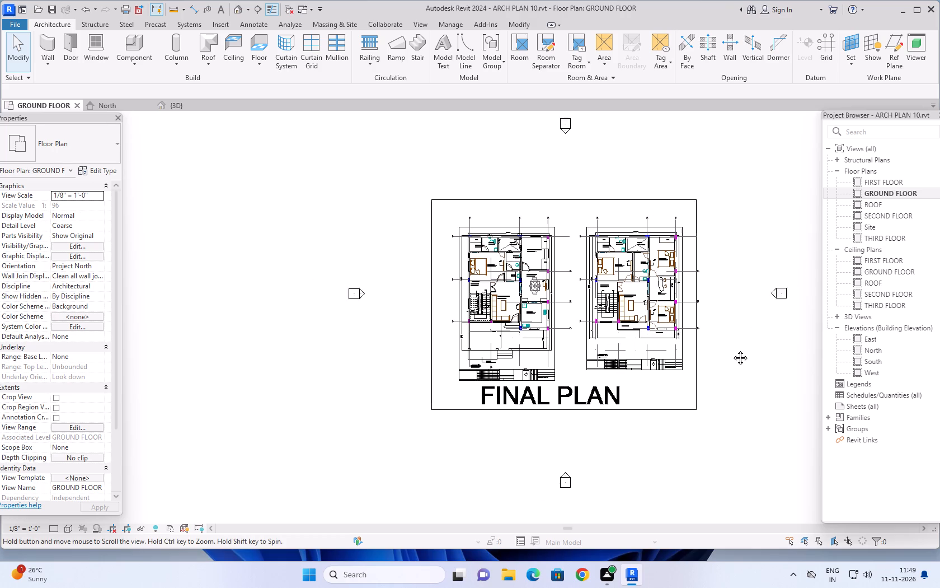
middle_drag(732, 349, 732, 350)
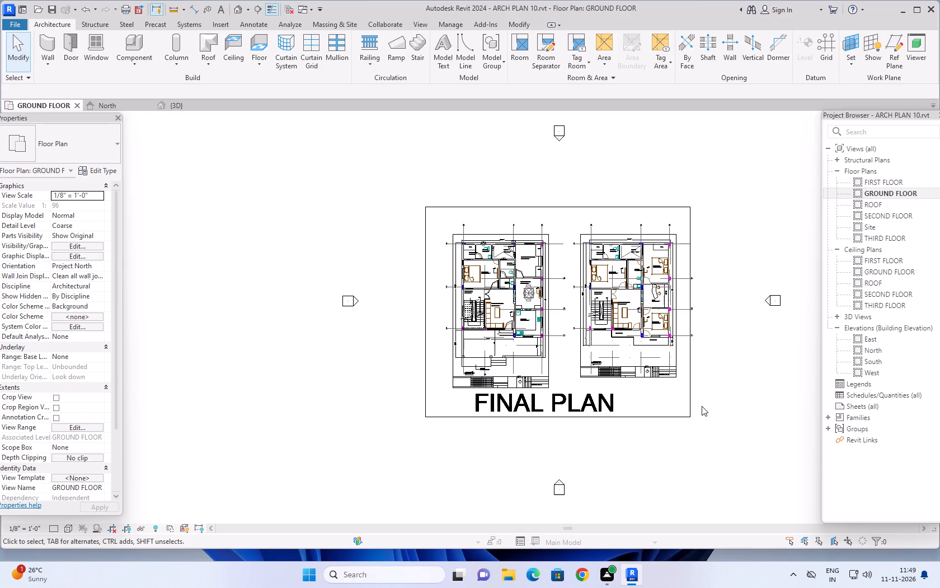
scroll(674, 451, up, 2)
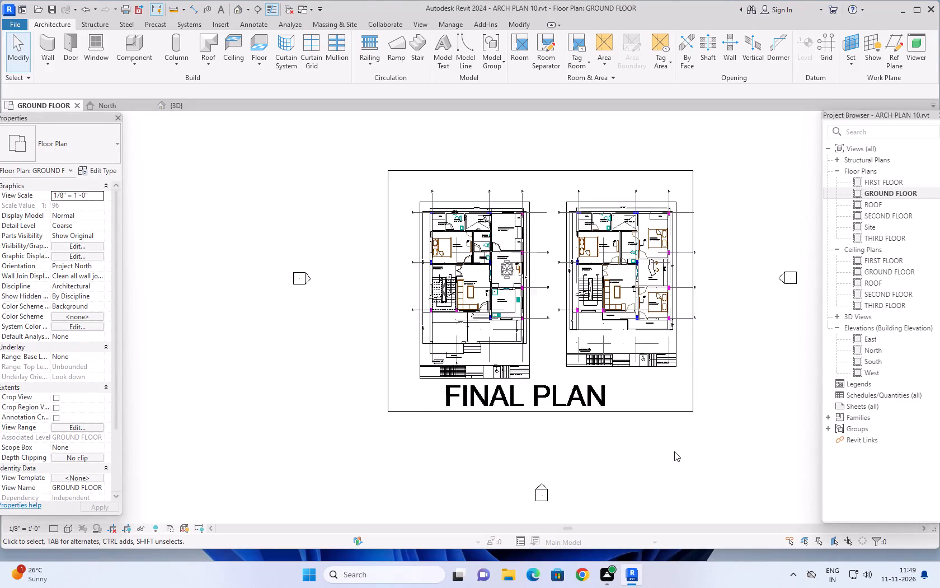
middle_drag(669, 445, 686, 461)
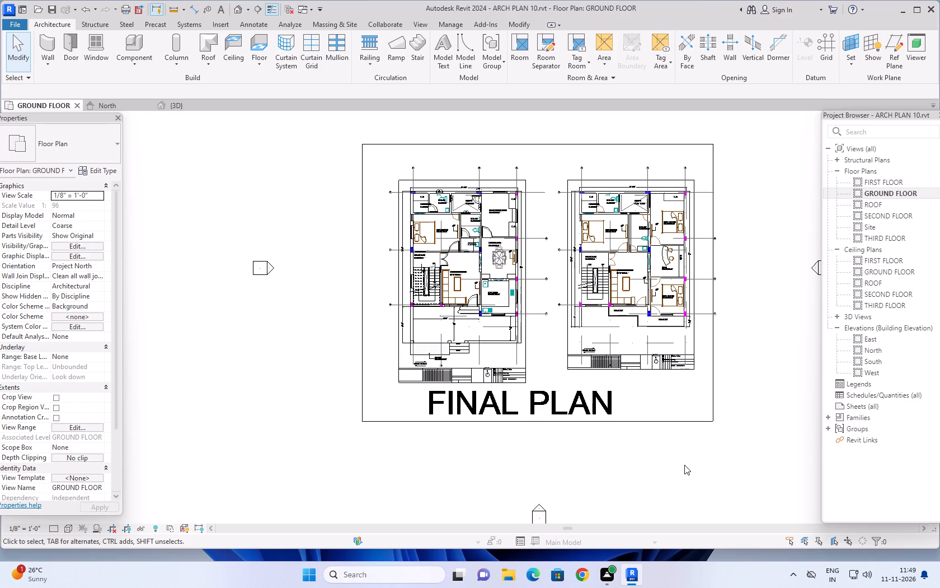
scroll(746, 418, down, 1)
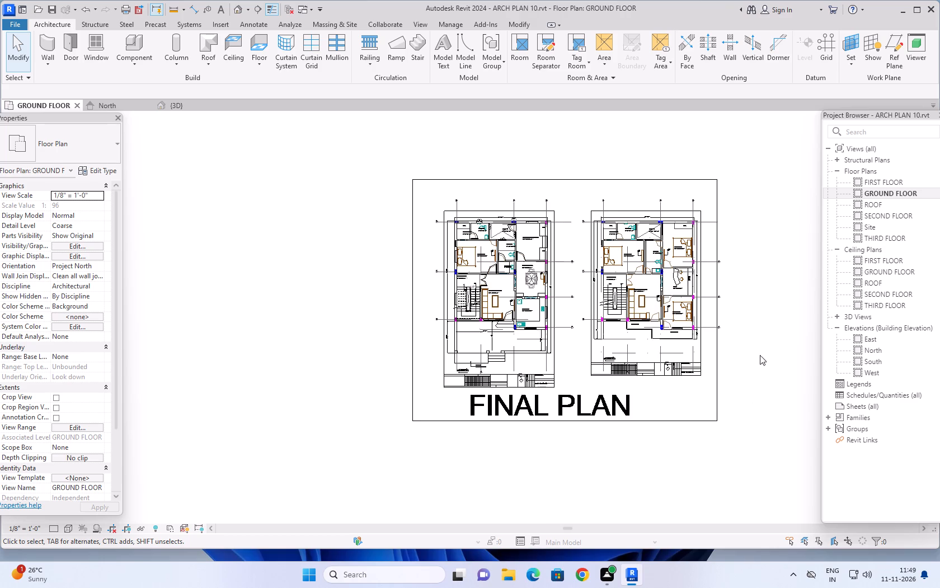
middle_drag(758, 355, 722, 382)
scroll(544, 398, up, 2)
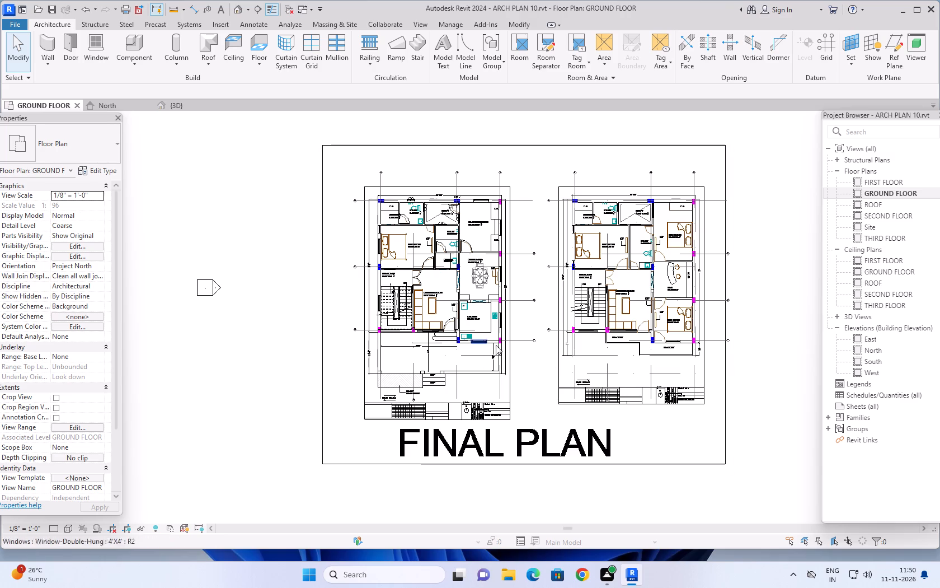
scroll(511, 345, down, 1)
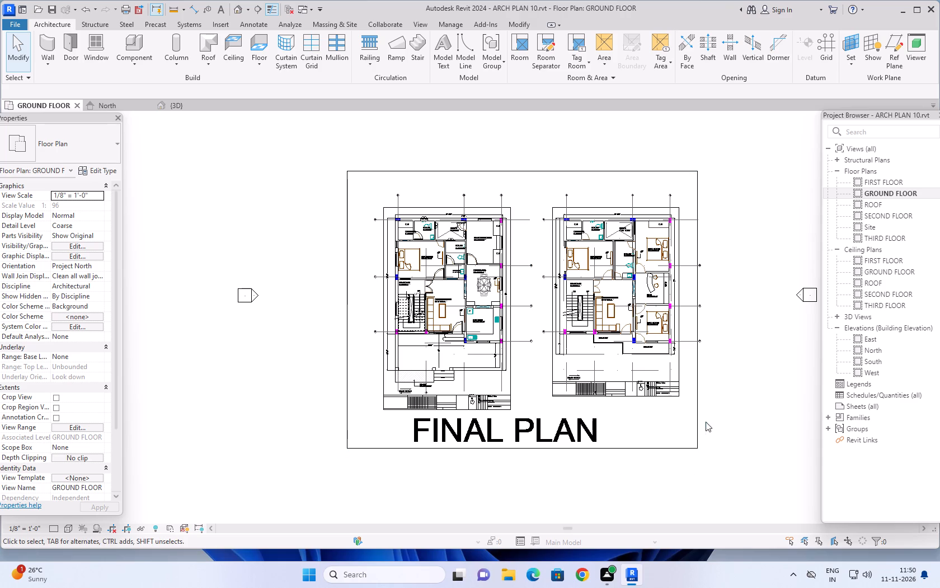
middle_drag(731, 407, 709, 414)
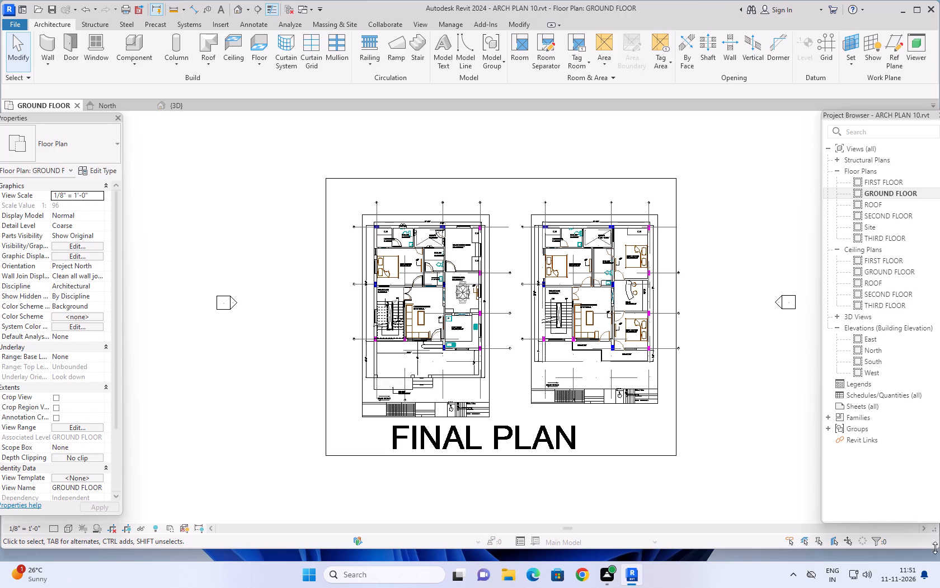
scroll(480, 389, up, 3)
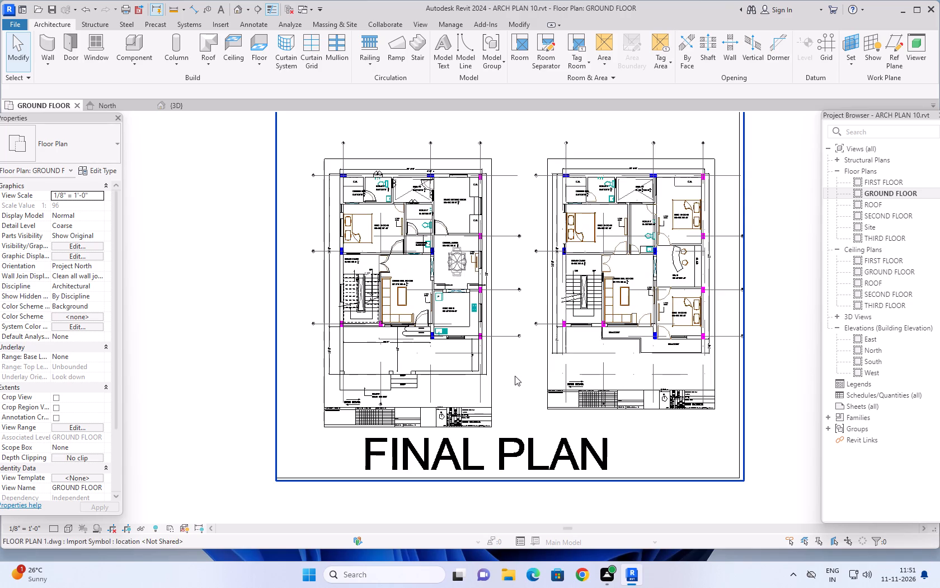
Examine the front yard, ramp, entry steps and main road side of the imported ground-floor plan, alongside the second plan.
scroll(515, 376, up, 1)
middle_drag(526, 367, 579, 390)
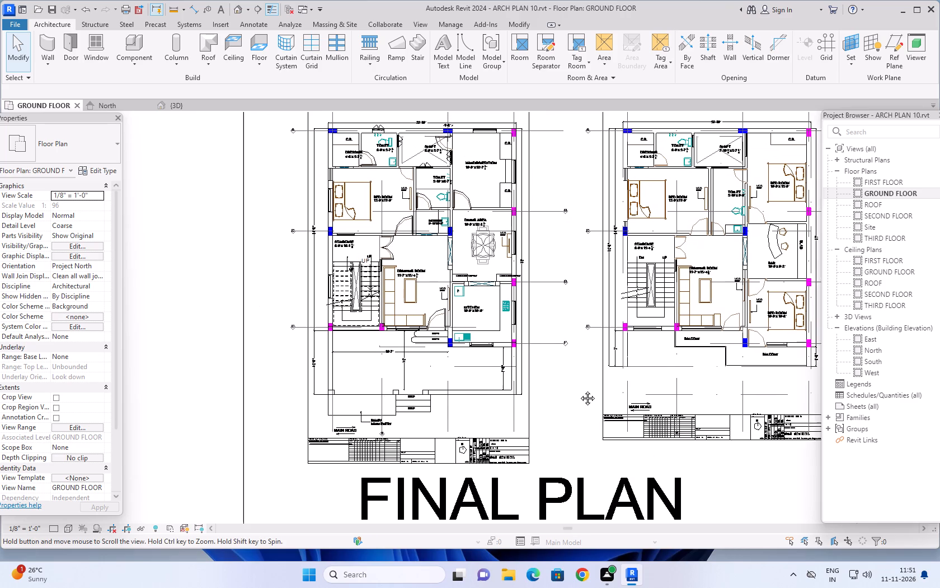
middle_drag(579, 390, 622, 391)
scroll(408, 403, up, 3)
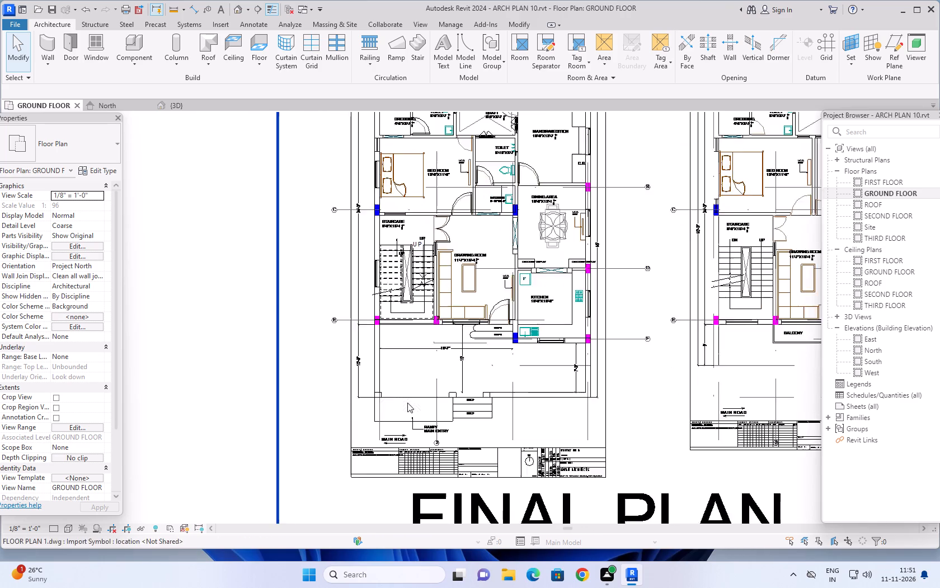
middle_drag(425, 362, 458, 355)
key(Escape)
key(Escape)
key(Escape)
key(Escape)
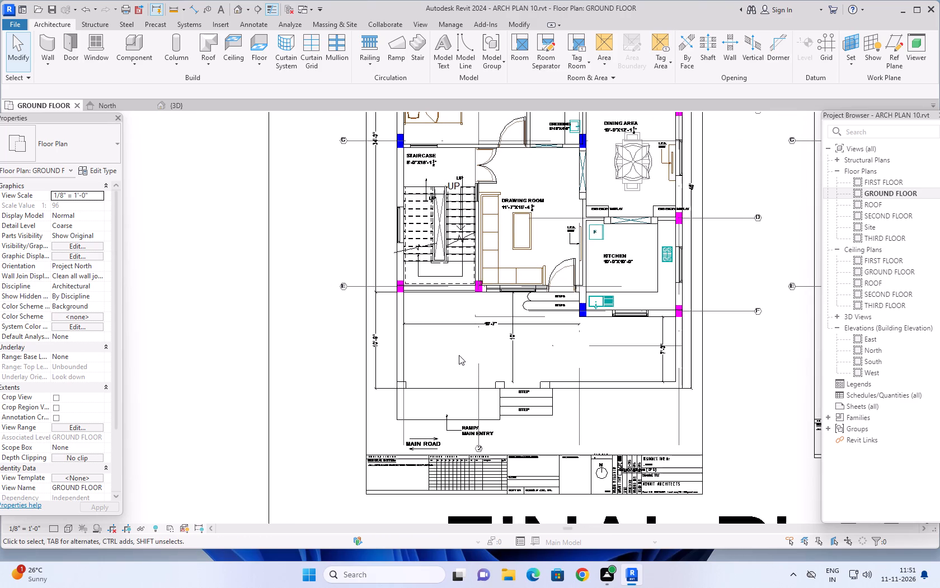
key(Escape)
key(Escape)
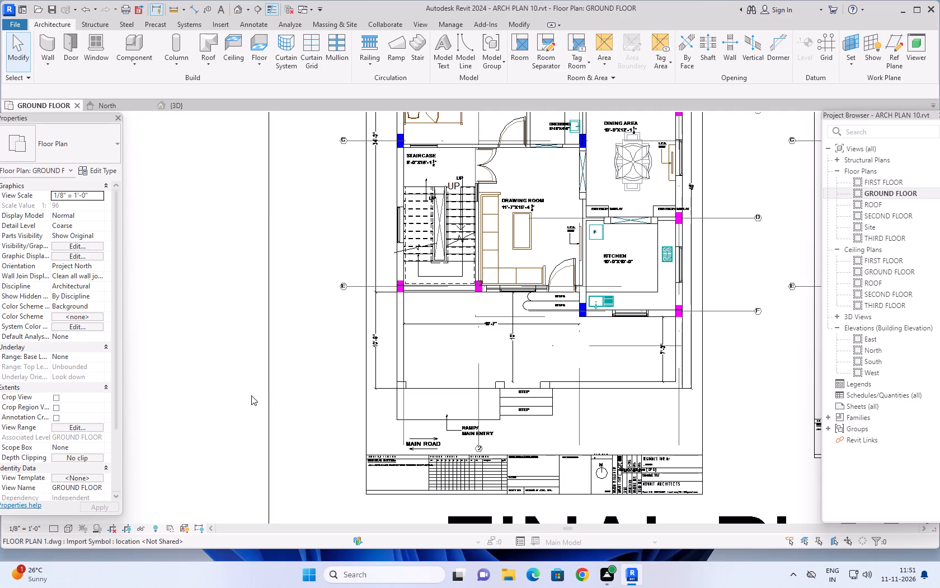
scroll(221, 330, down, 2)
middle_drag(219, 342, 225, 333)
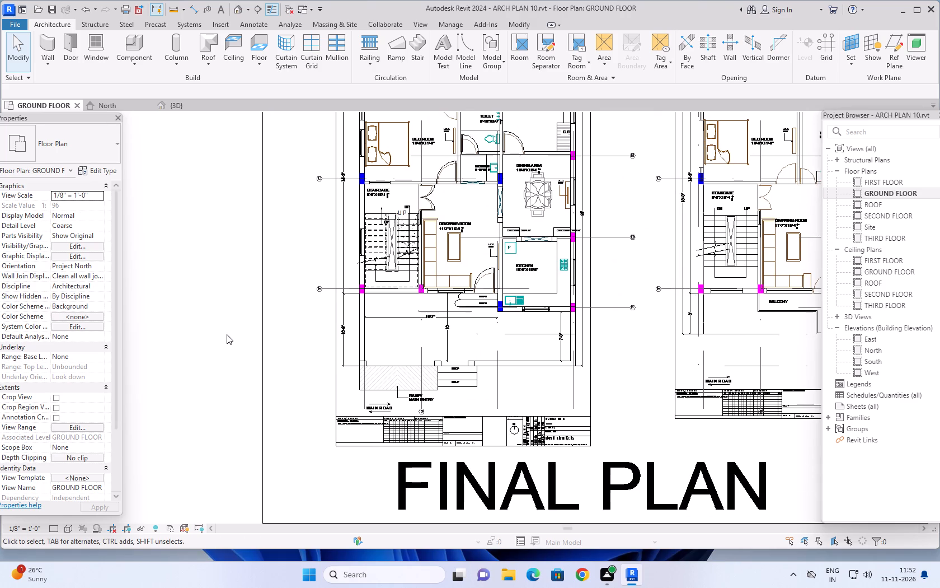
scroll(227, 334, down, 1)
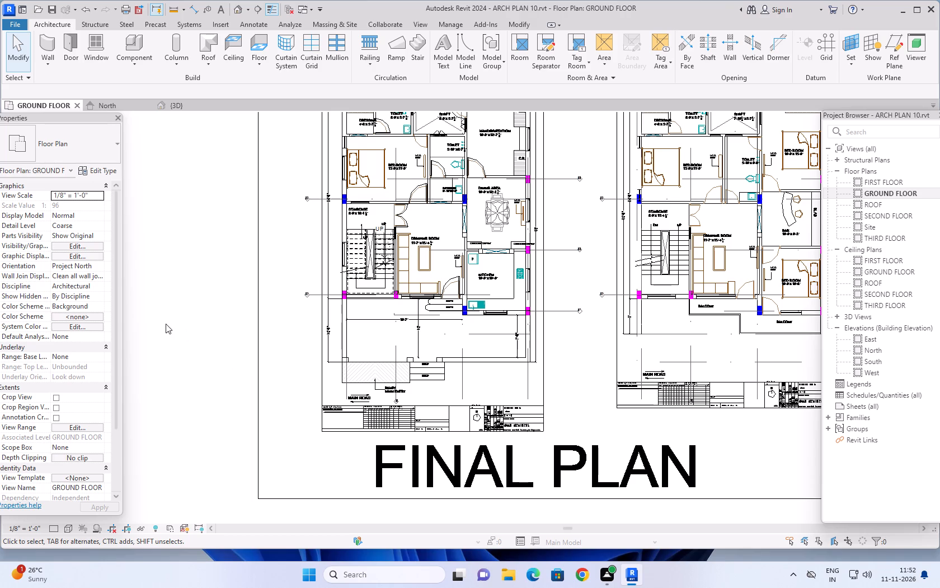
scroll(166, 324, down, 2)
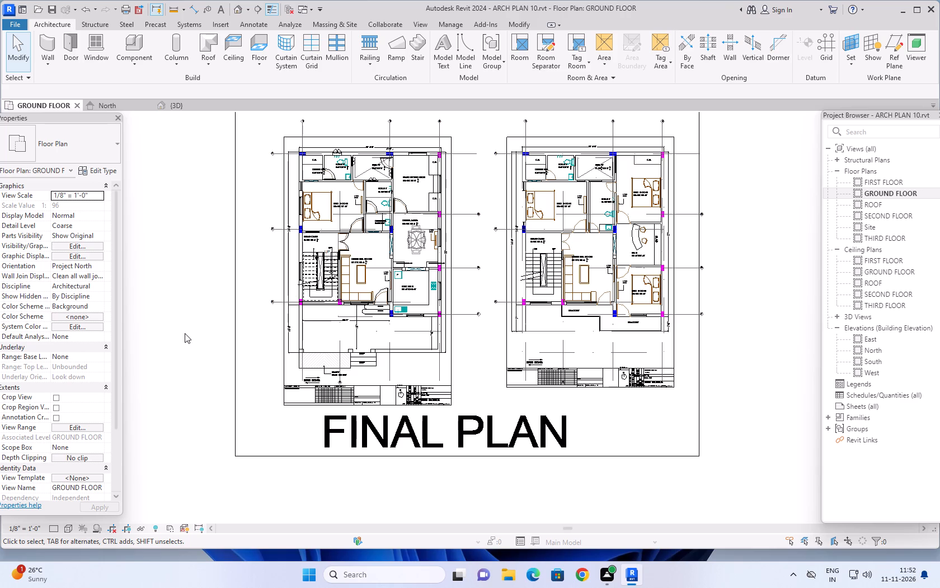
scroll(417, 377, down, 1)
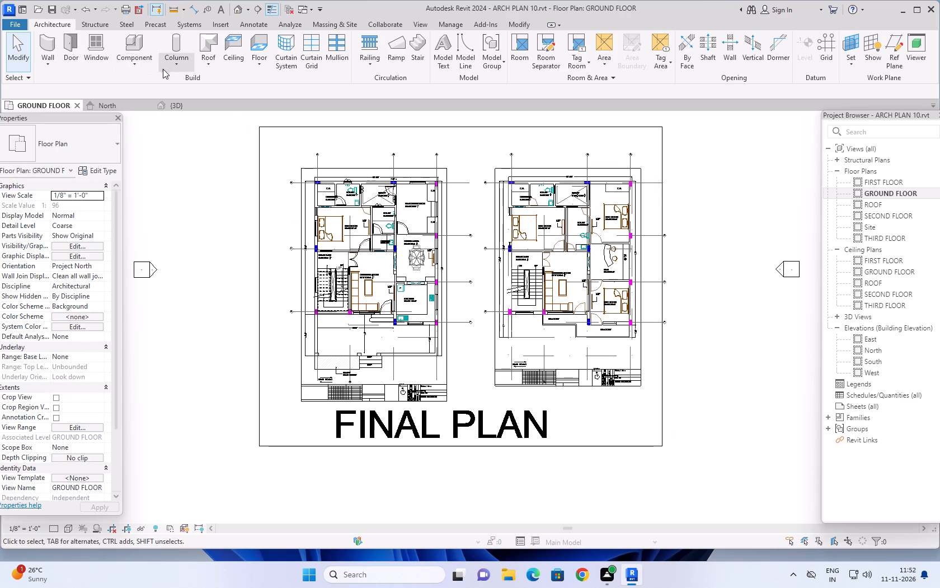
Start placing a component and browse for a family to load in the Gate folder of the SHUBHAM CITY library.
click(126, 70)
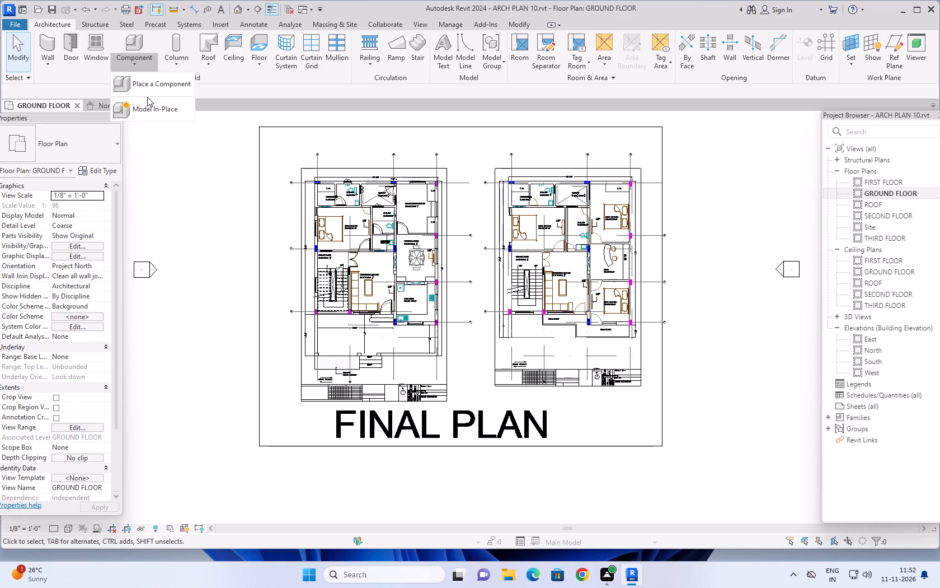
click(158, 86)
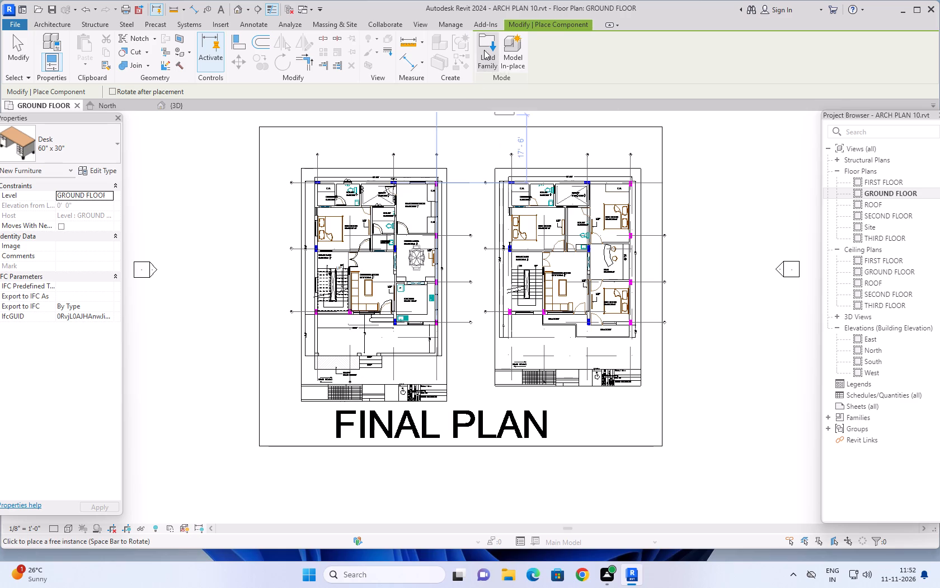
click(484, 50)
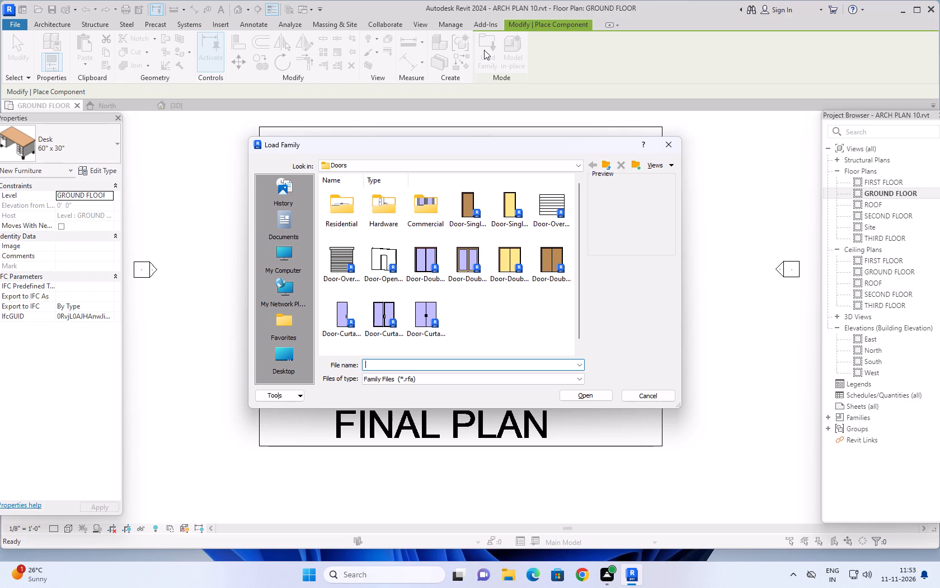
click(604, 163)
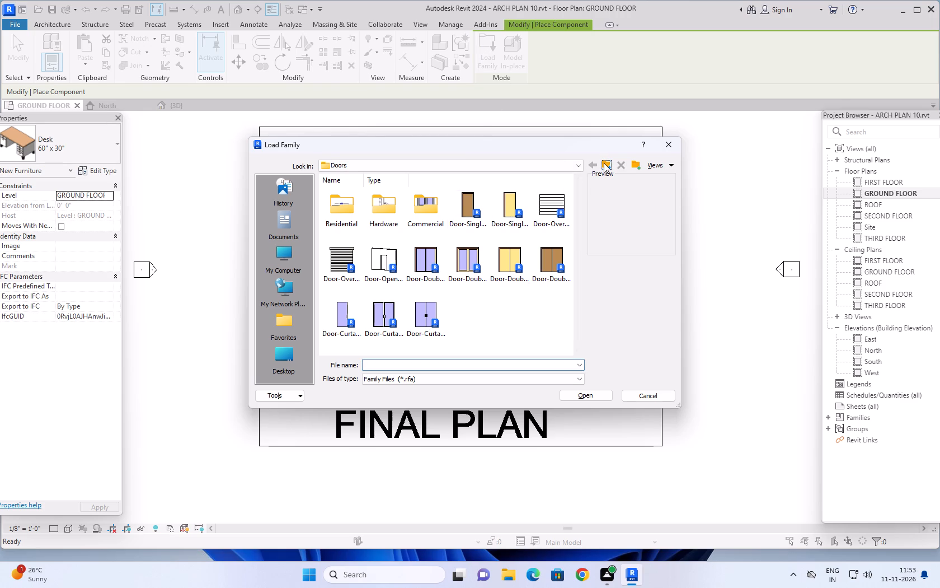
click(295, 221)
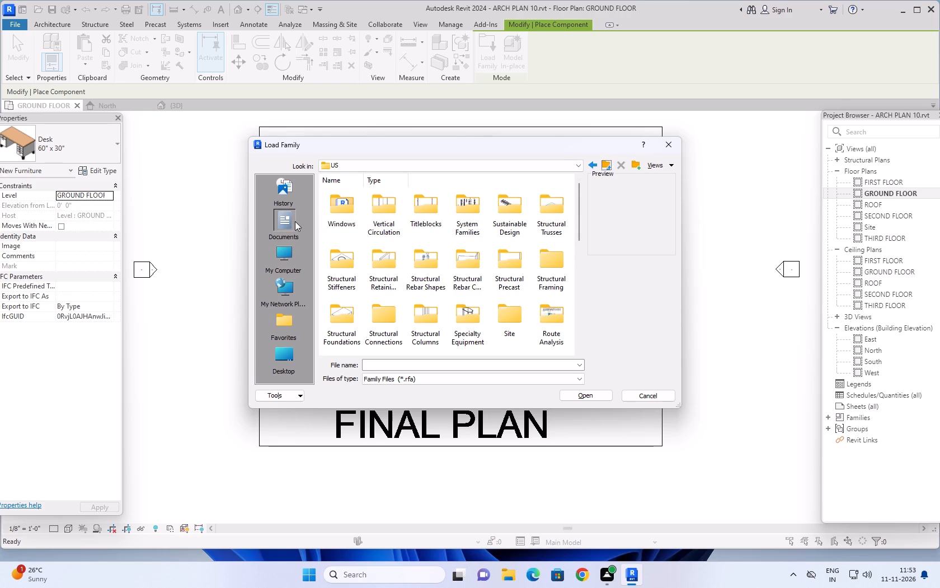
double_click(350, 202)
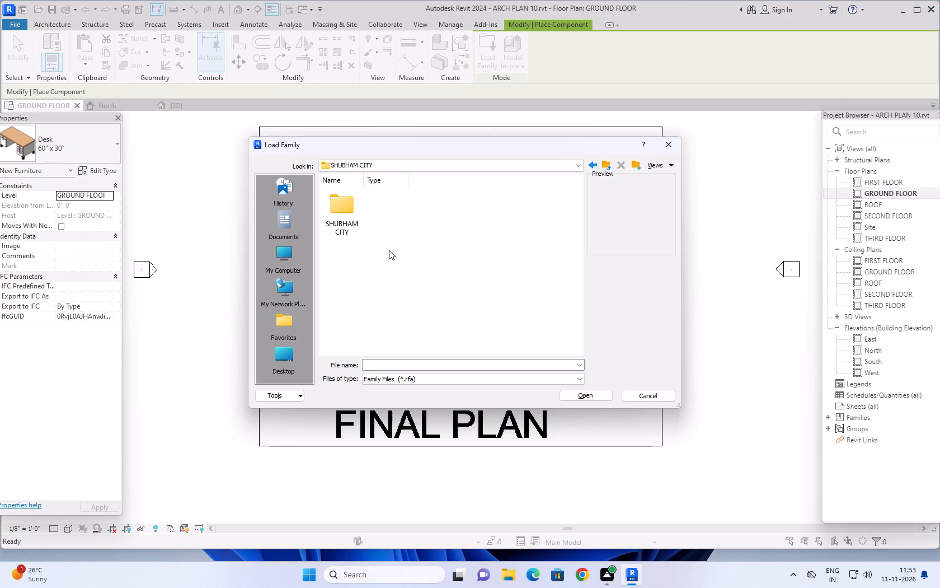
double_click(342, 217)
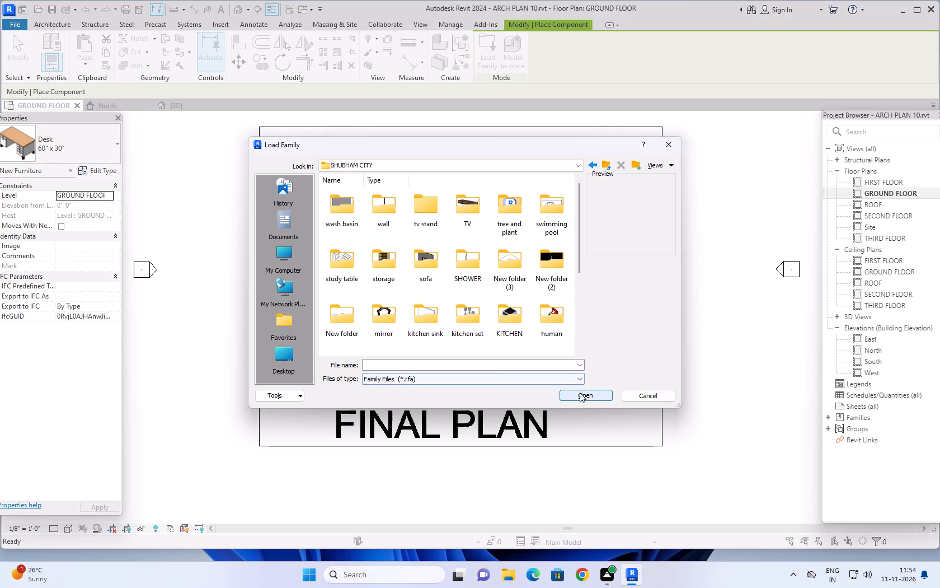
scroll(428, 258, down, 7)
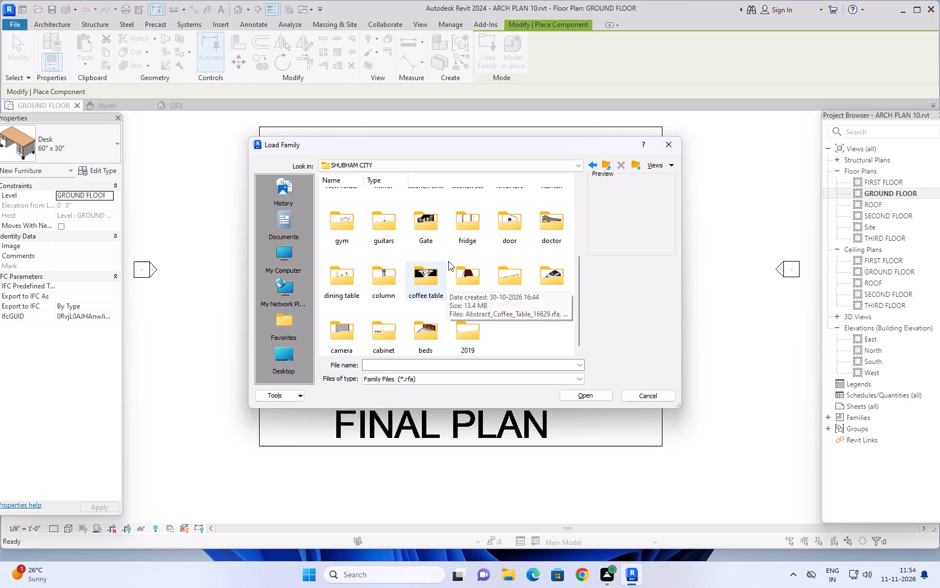
double_click(430, 227)
scroll(331, 218, up, 4)
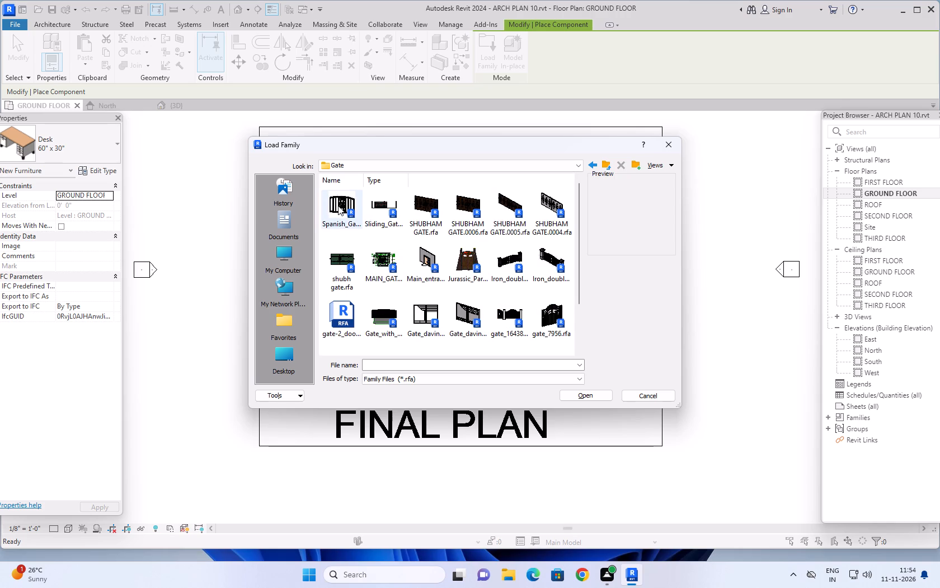
Compare the previews of the gate families and load Gate_davinder_11707.0001.rfa.
click(339, 205)
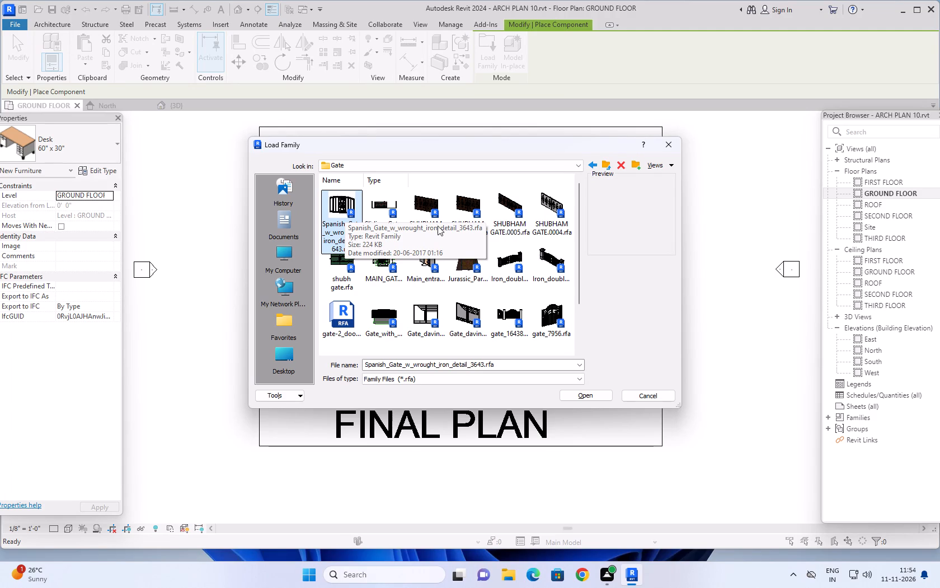
click(383, 203)
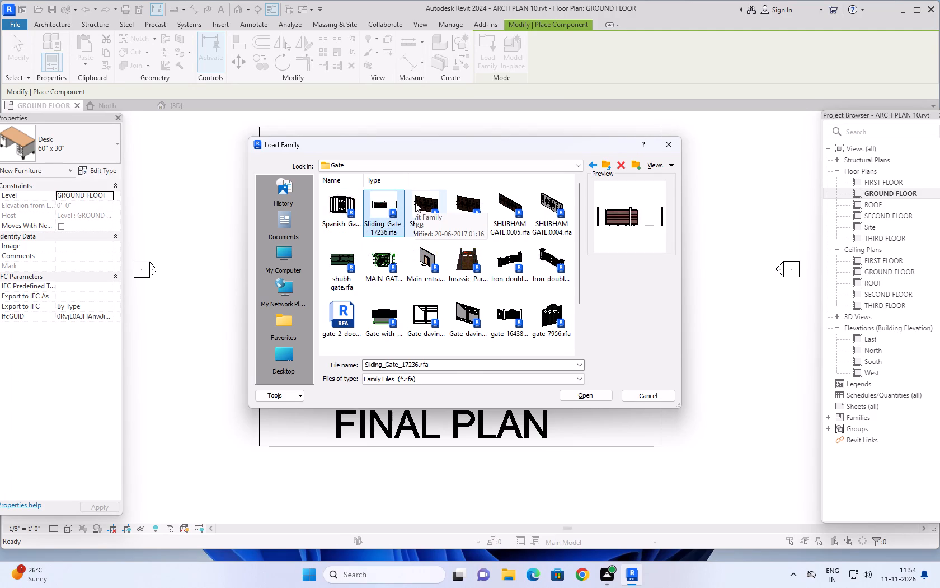
click(415, 203)
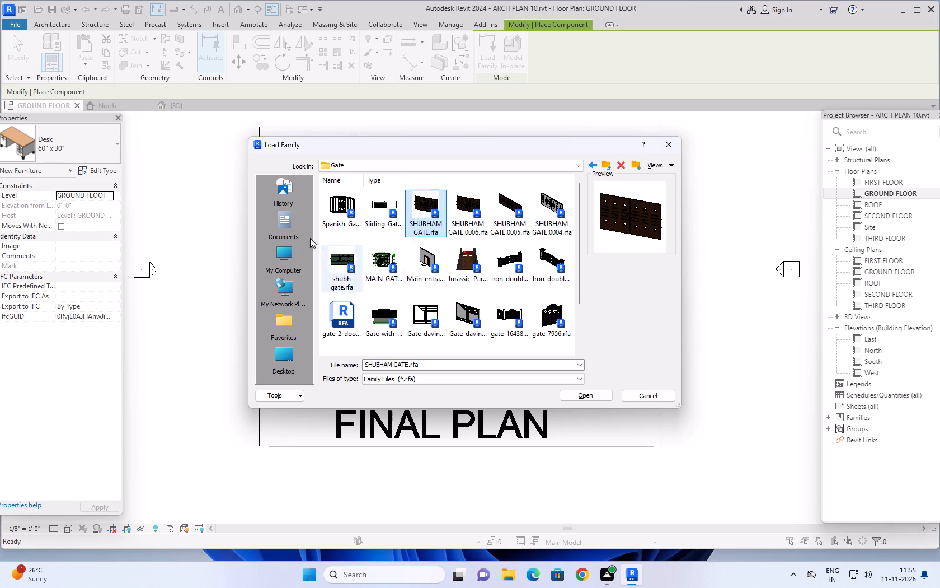
click(341, 201)
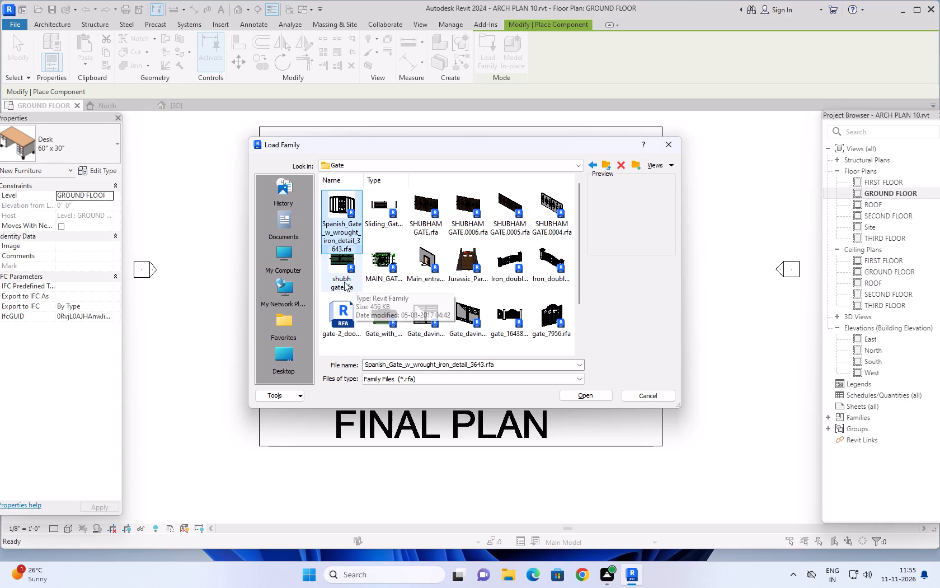
click(342, 277)
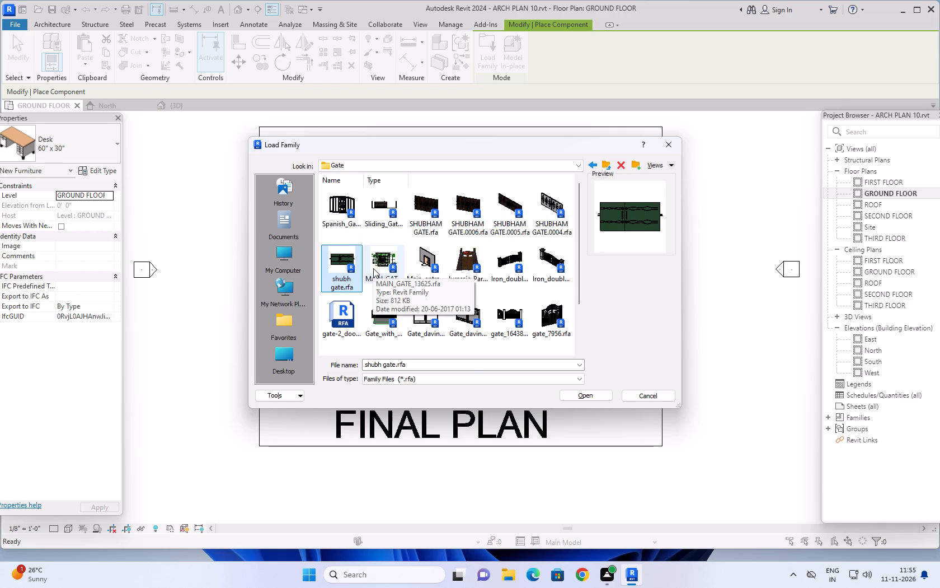
click(373, 268)
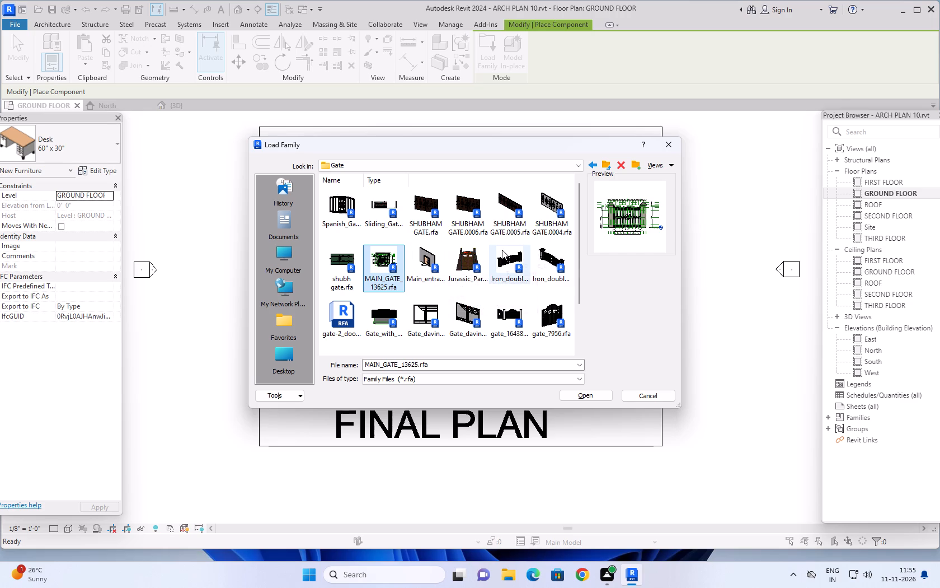
click(467, 311)
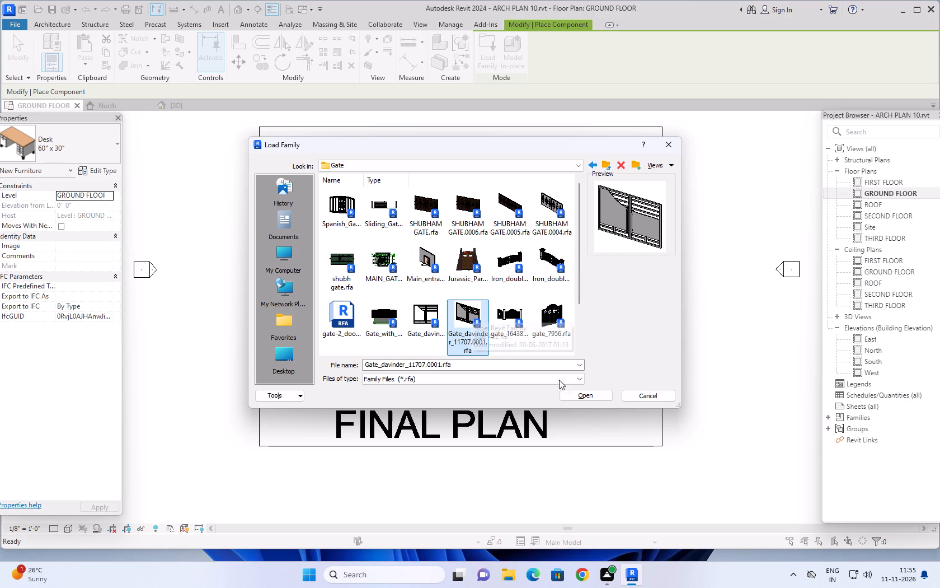
click(589, 395)
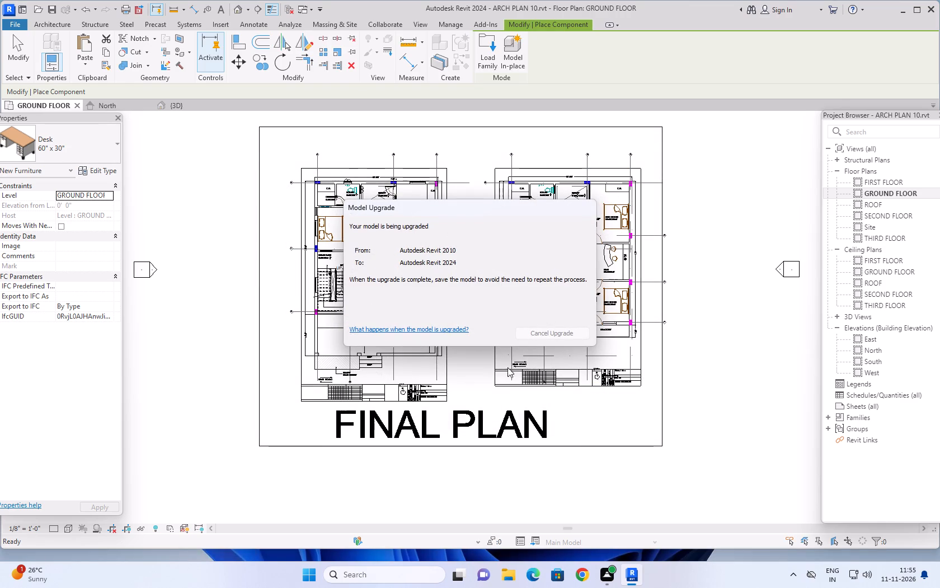
Place the loaded gate in the front boundary opening at the main-entry ramp, between the two piers.
scroll(336, 360, up, 11)
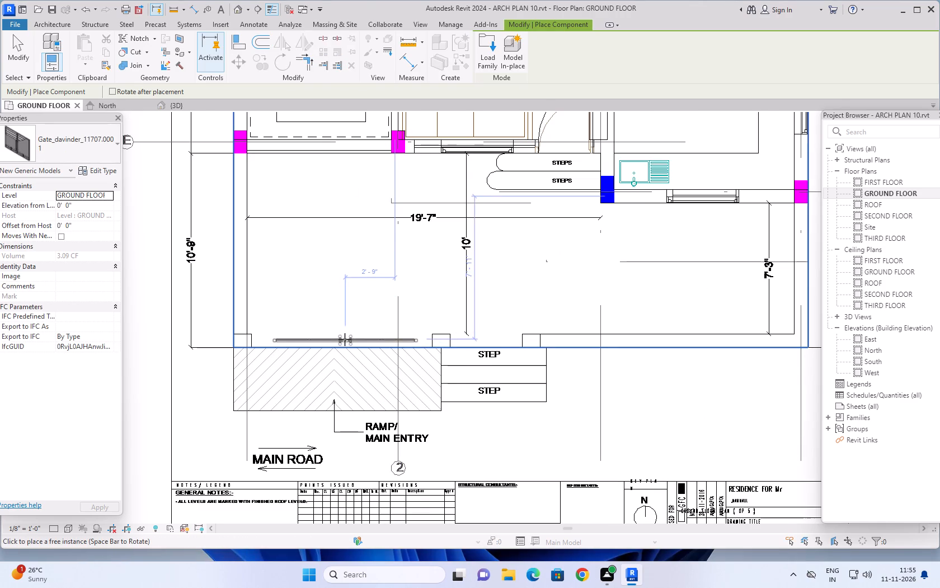
scroll(345, 339, up, 4)
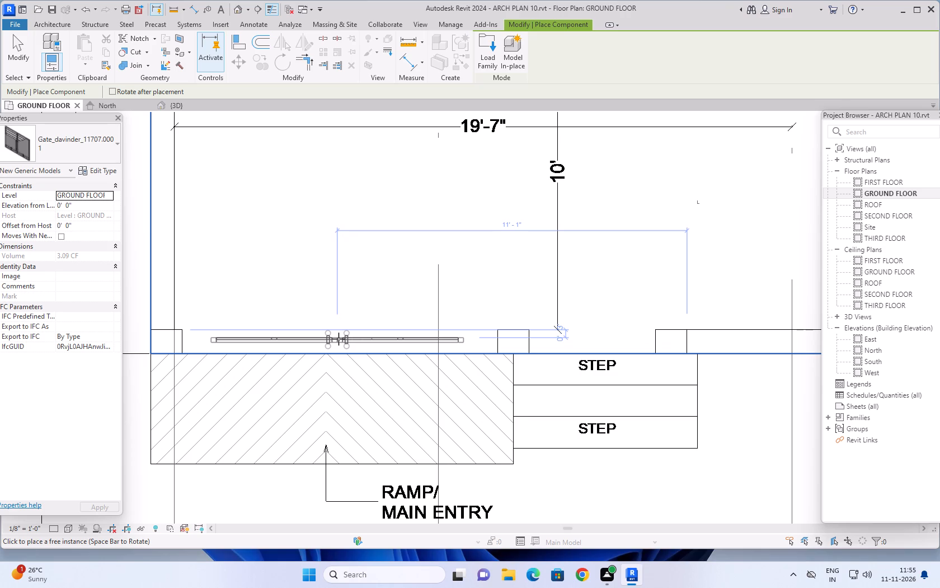
click(339, 339)
scroll(351, 358, down, 3)
middle_drag(354, 360, 377, 356)
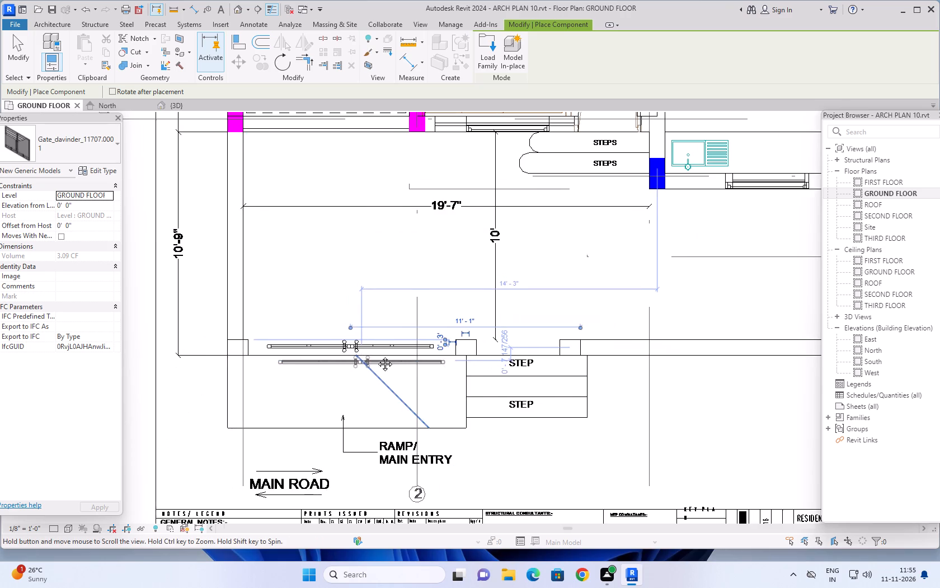
middle_drag(377, 356, 420, 357)
key(Escape)
key(Escape)
key(Escape)
key(Escape)
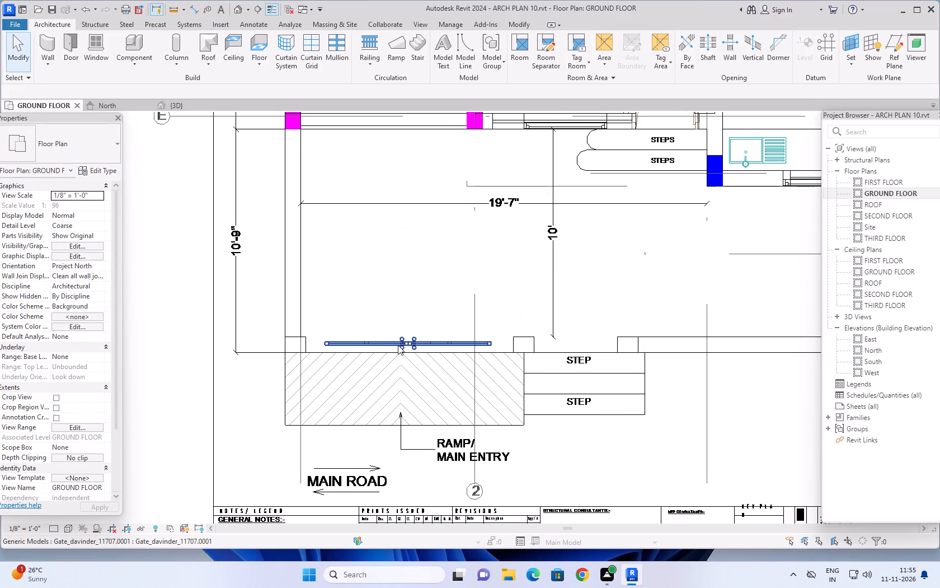
Examine the placed gate's type properties for its available dimension and material parameters.
click(398, 345)
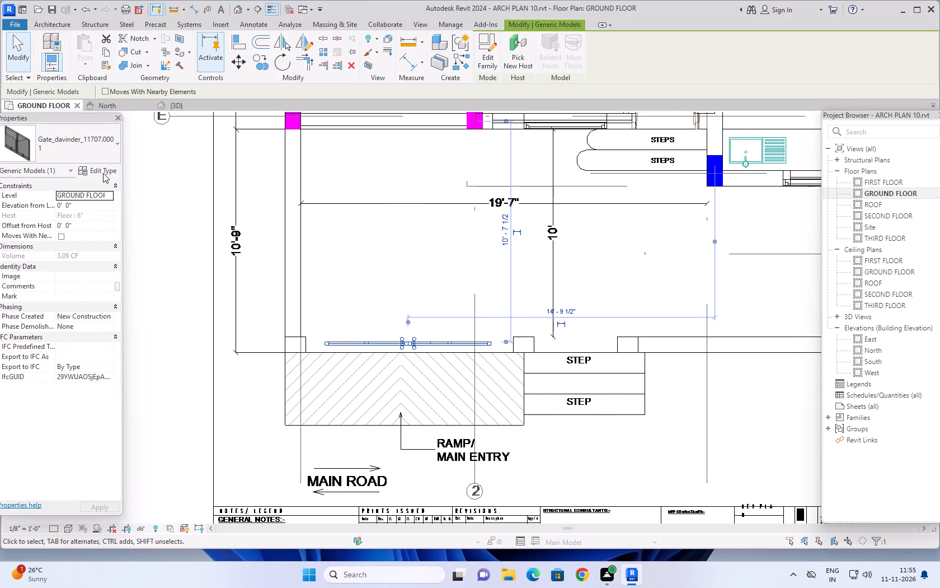
click(102, 170)
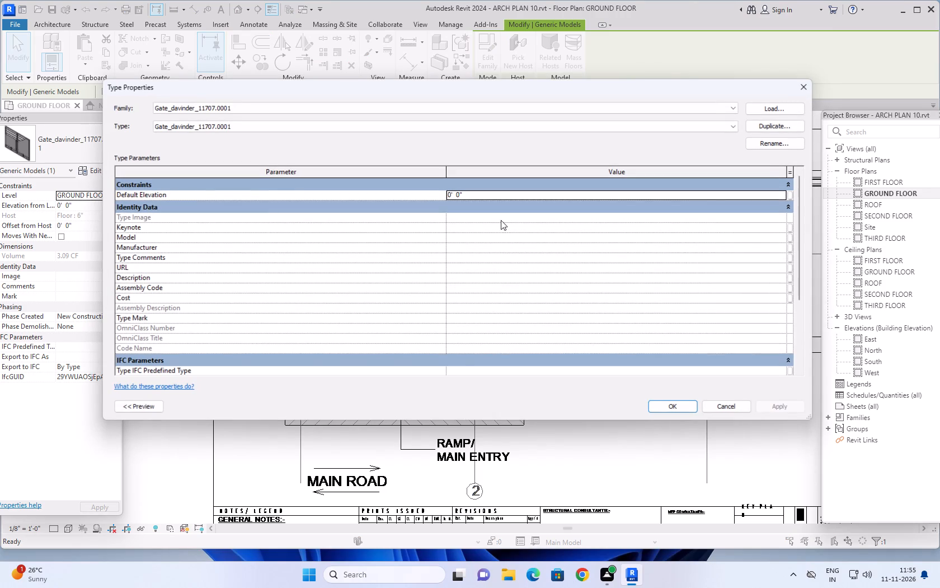
scroll(501, 220, down, 10)
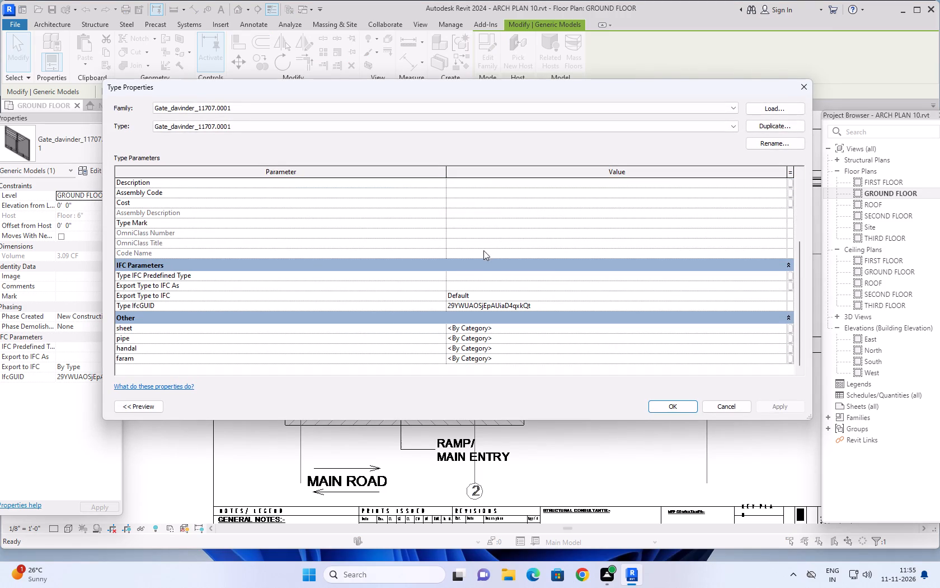
scroll(480, 262, up, 10)
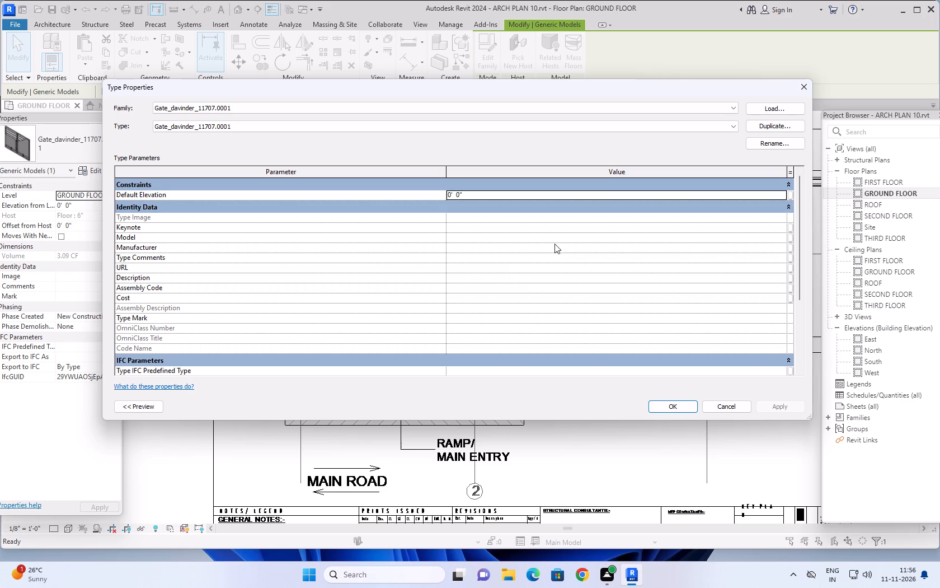
click(803, 85)
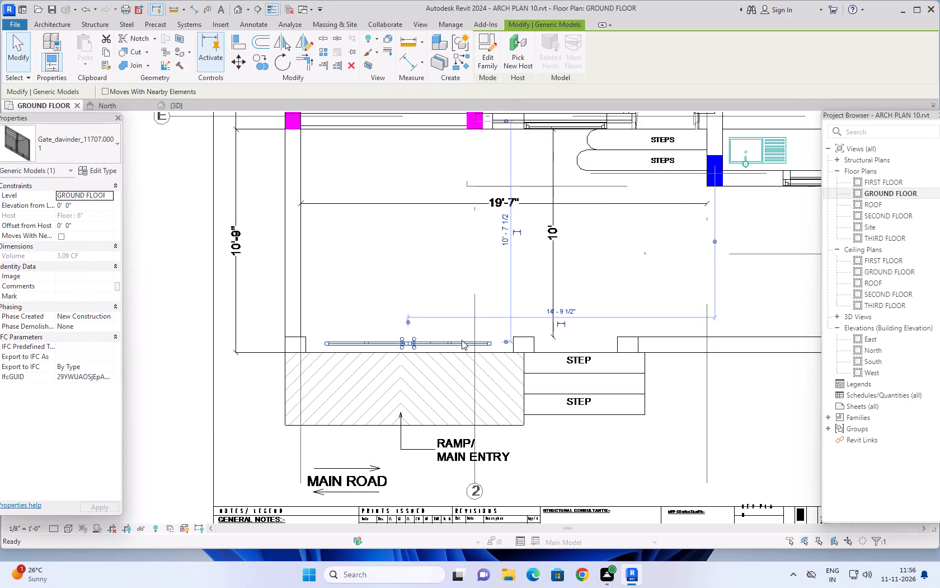
key(Escape)
key(Escape)
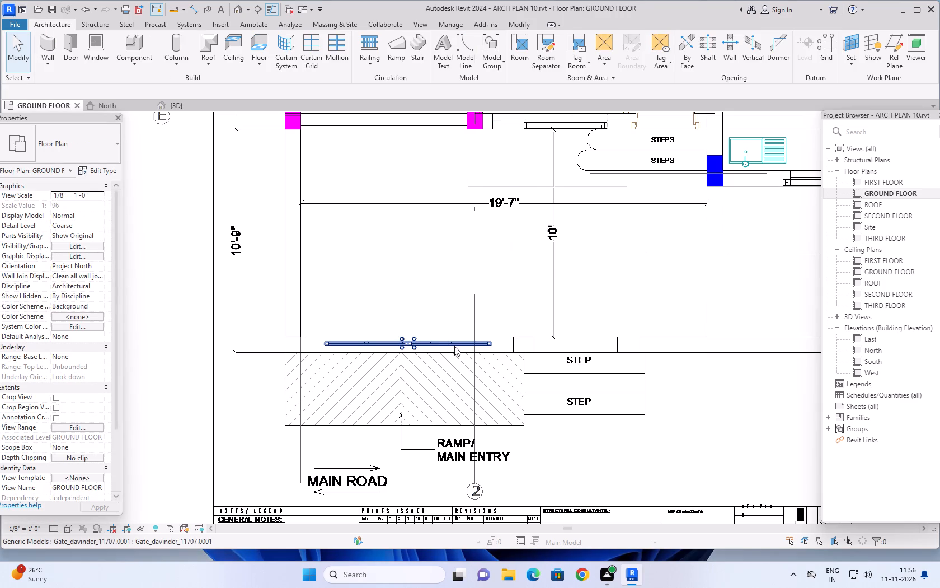
Open the placed entrance gate's family for editing.
double_click(444, 344)
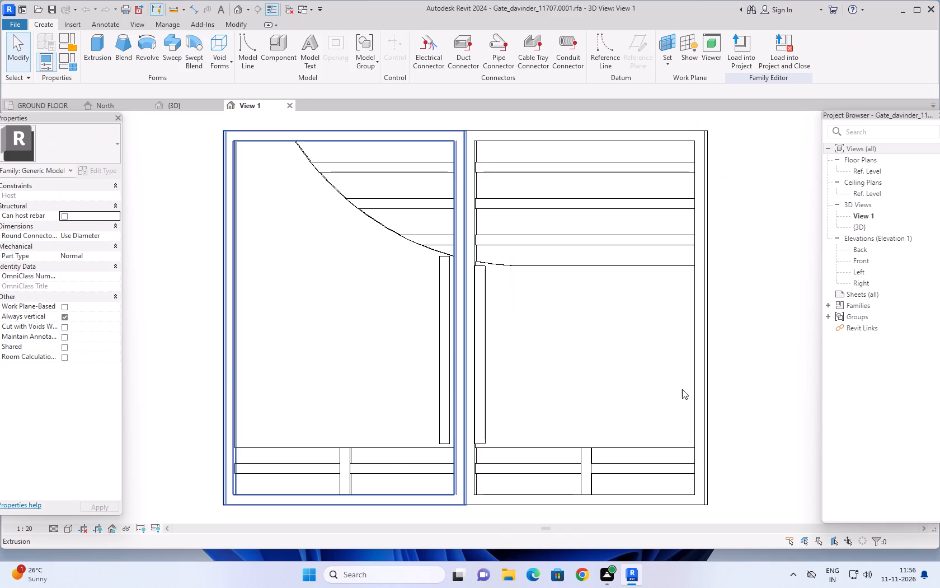
scroll(671, 376, down, 6)
middle_drag(727, 394, 720, 370)
scroll(568, 466, up, 5)
scroll(609, 381, down, 3)
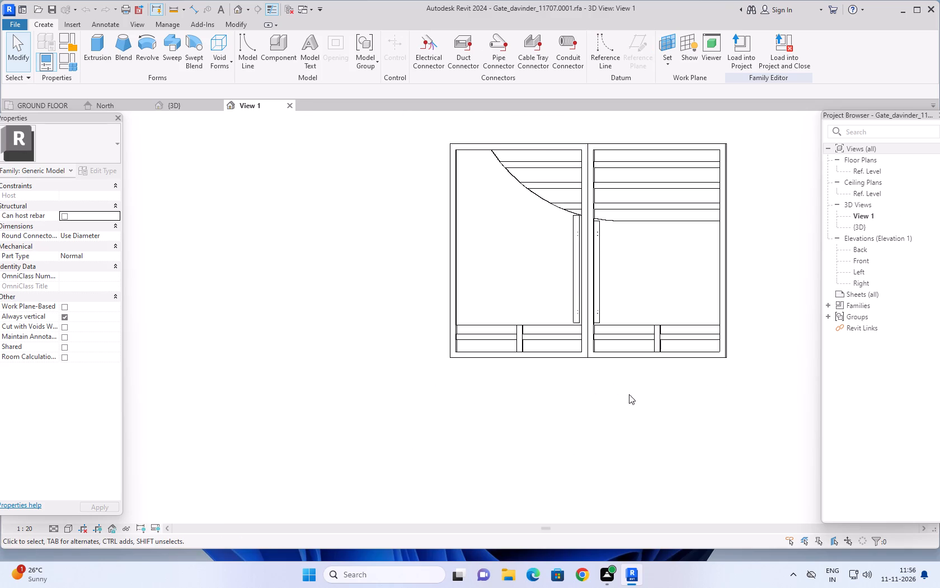
middle_drag(632, 394, 584, 437)
key(Escape)
key(Escape)
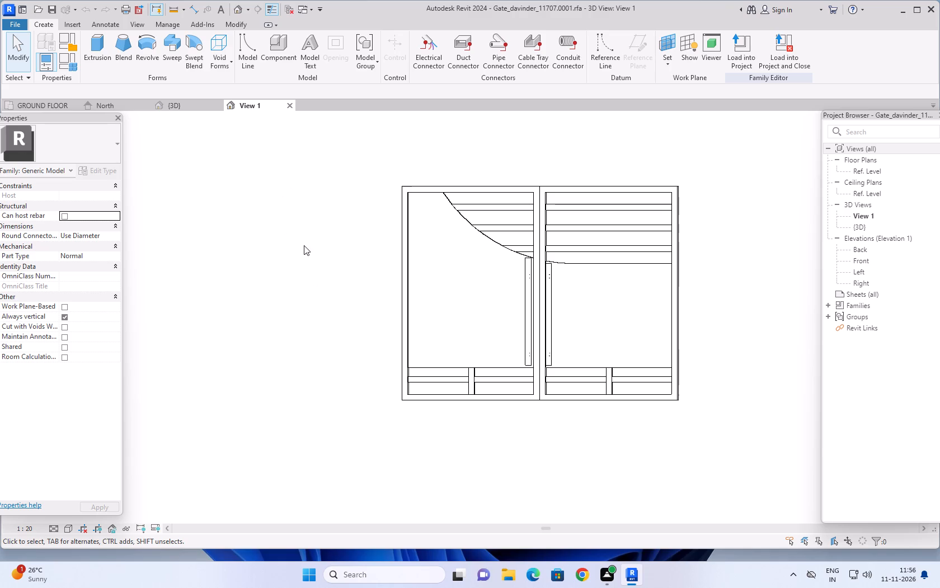
Check the gate's overall width with an aligned dimension between the outer edges of its two frames.
click(194, 6)
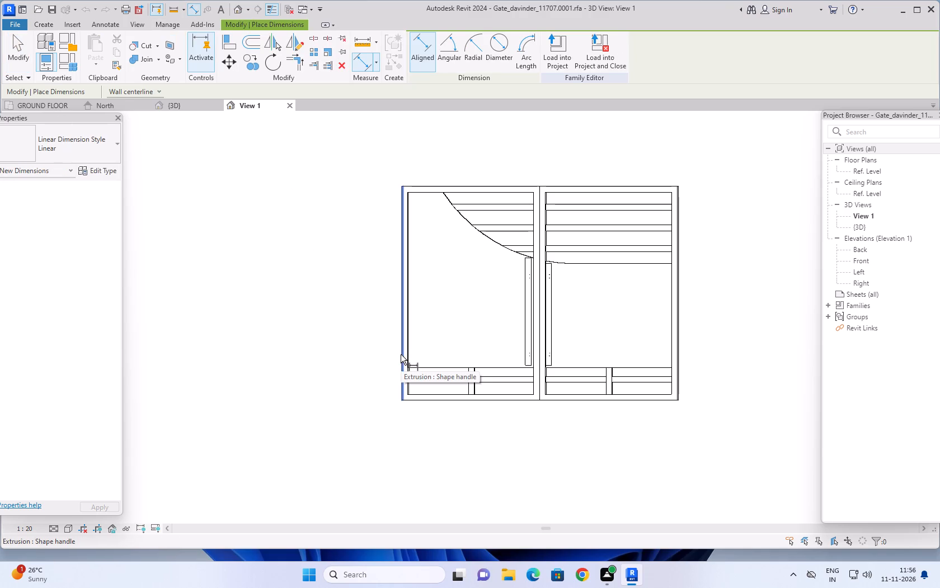
scroll(401, 354, up, 15)
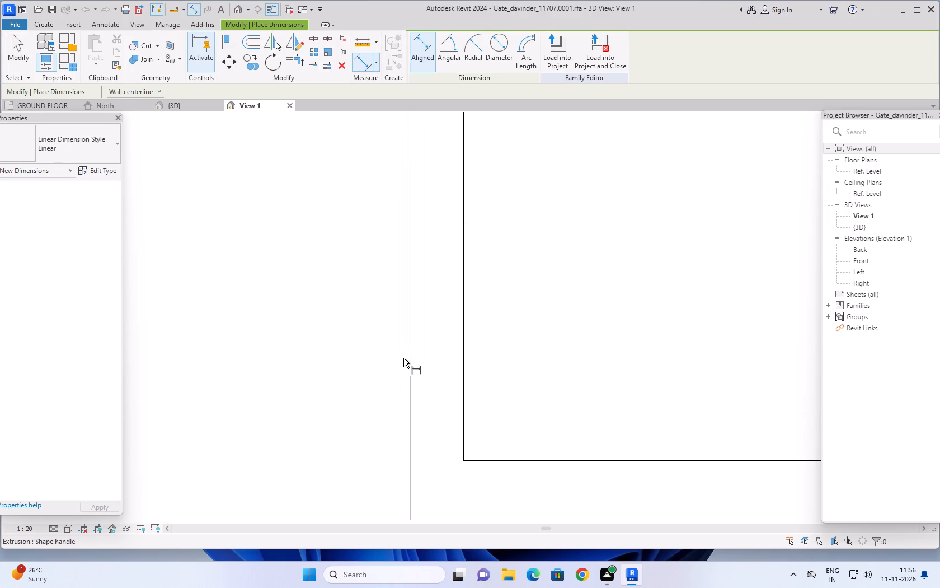
click(408, 362)
scroll(618, 382, down, 5)
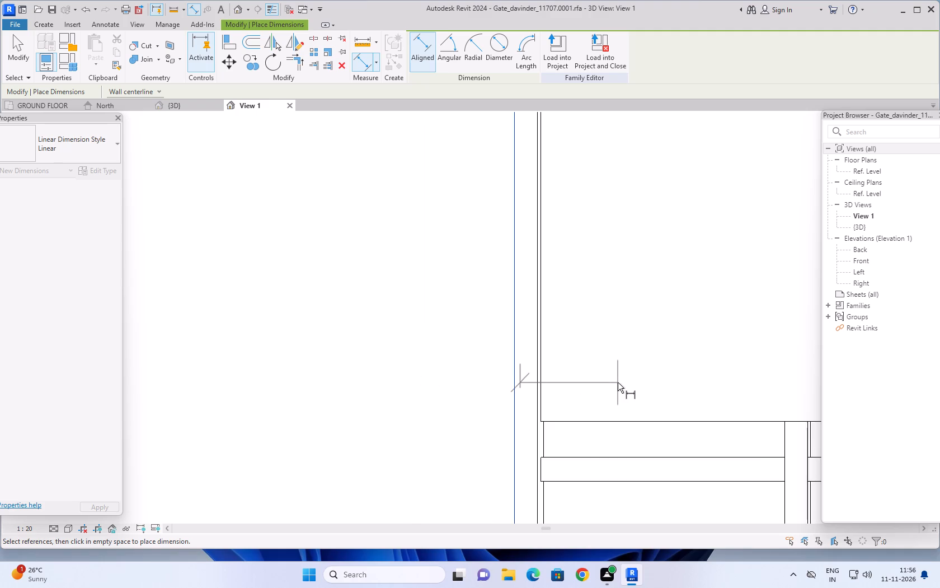
scroll(620, 381, down, 9)
middle_drag(636, 379, 321, 344)
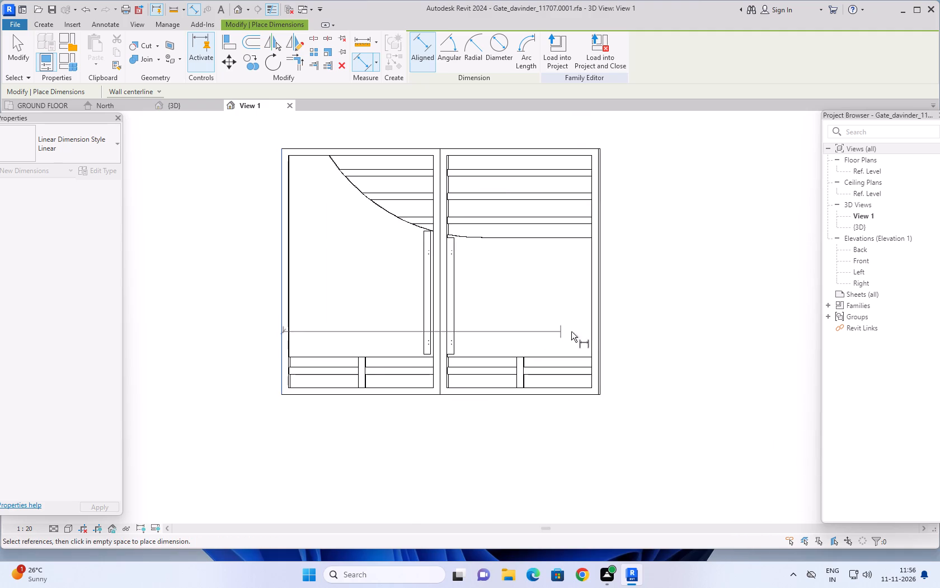
scroll(605, 329, up, 8)
click(590, 344)
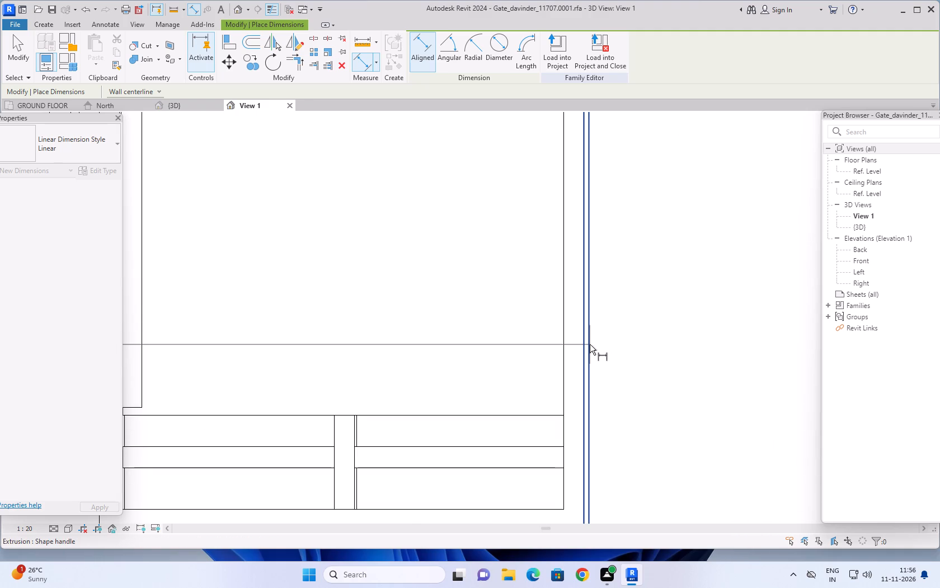
scroll(629, 360, down, 10)
middle_drag(645, 370, 657, 337)
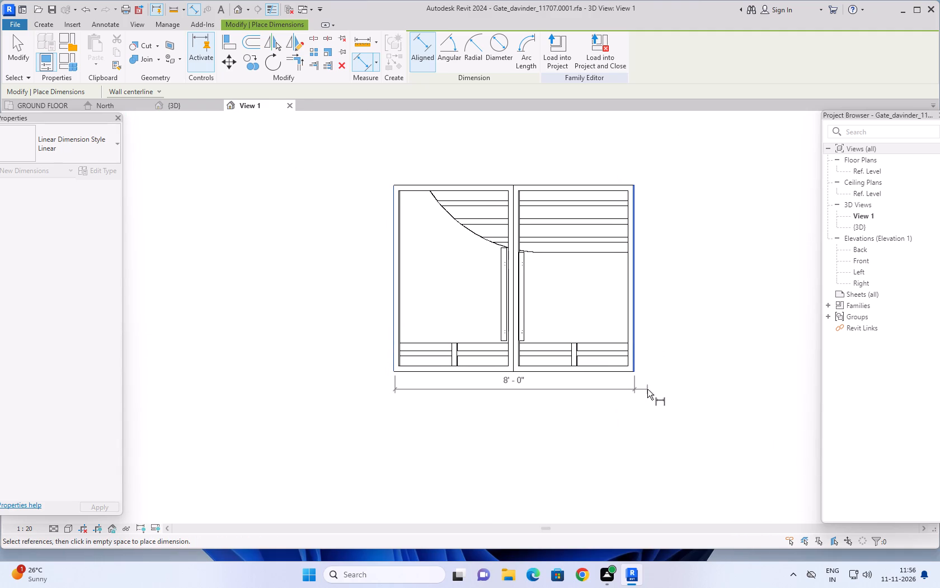
key(Escape)
Draw a horizontal model line about 8' long just below the gate, spanning its full width.
scroll(648, 389, down, 12)
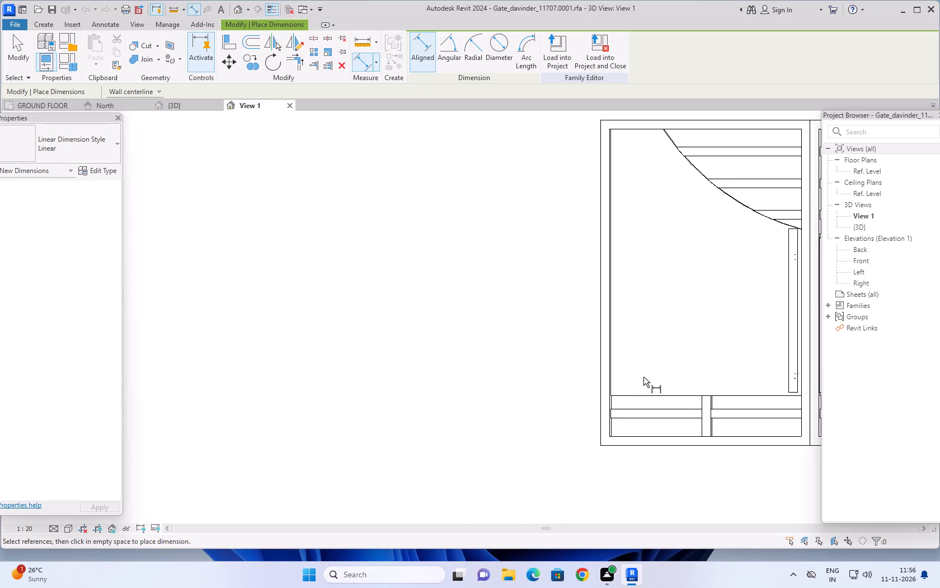
scroll(660, 357, down, 1)
middle_drag(660, 357, 486, 361)
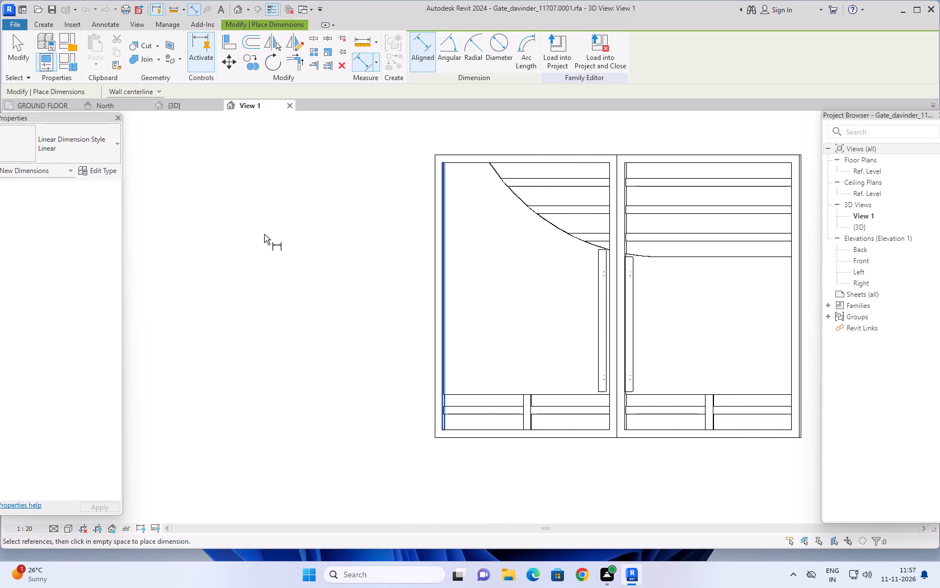
scroll(265, 234, down, 3)
middle_drag(271, 240, 261, 258)
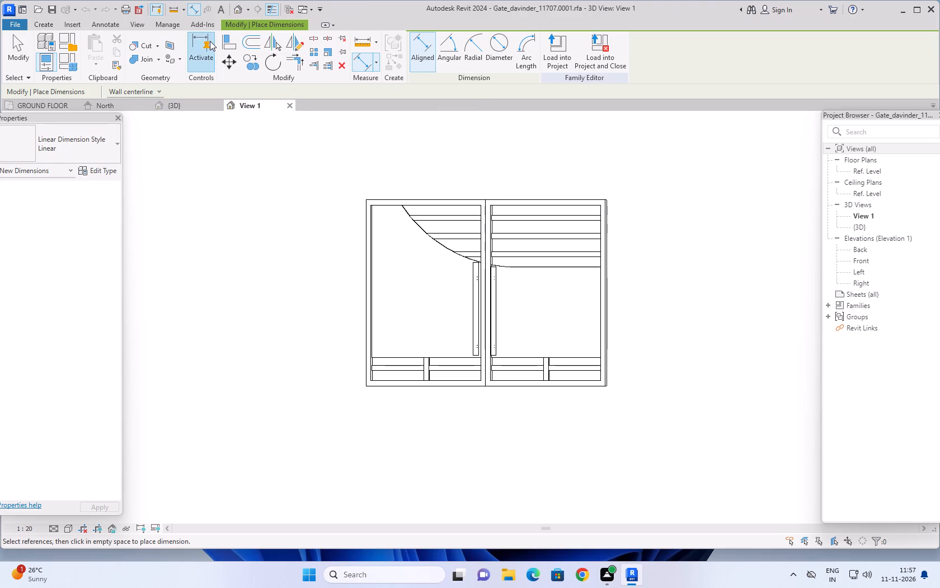
click(43, 25)
click(247, 45)
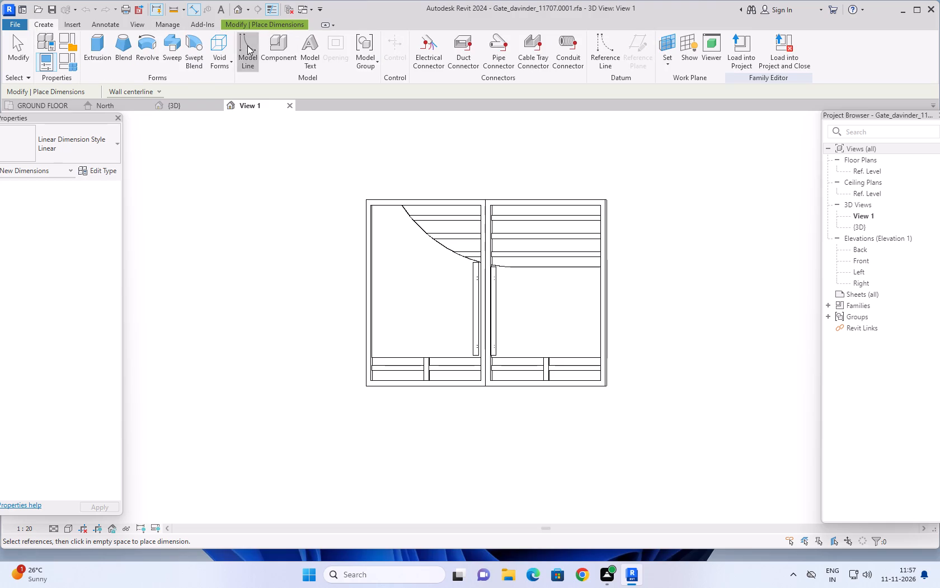
click(367, 405)
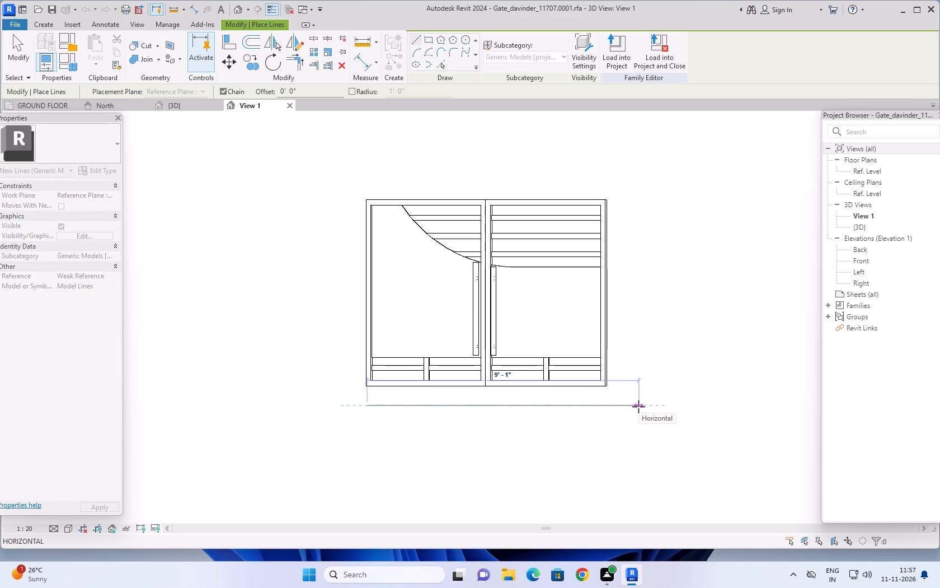
click(607, 408)
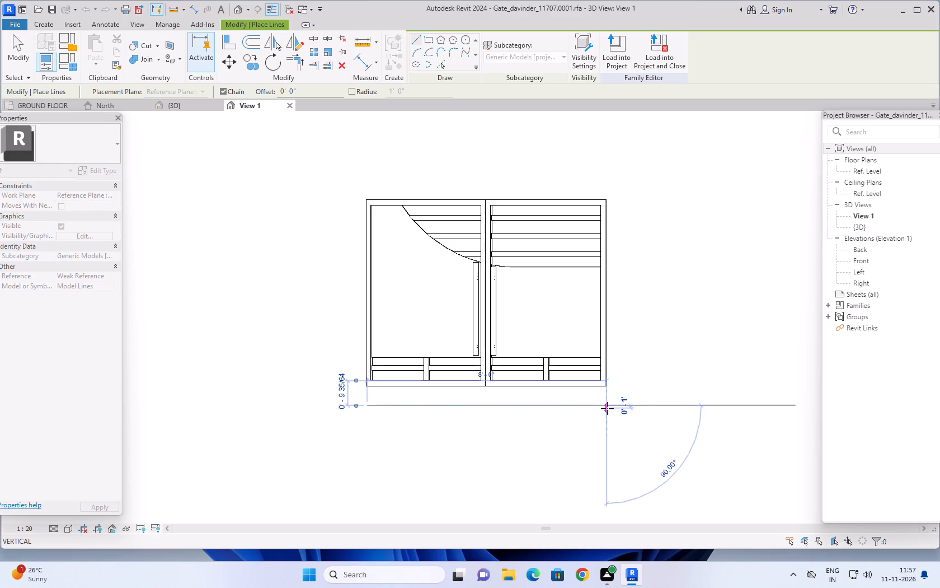
key(Escape)
scroll(497, 408, up, 4)
key(Escape)
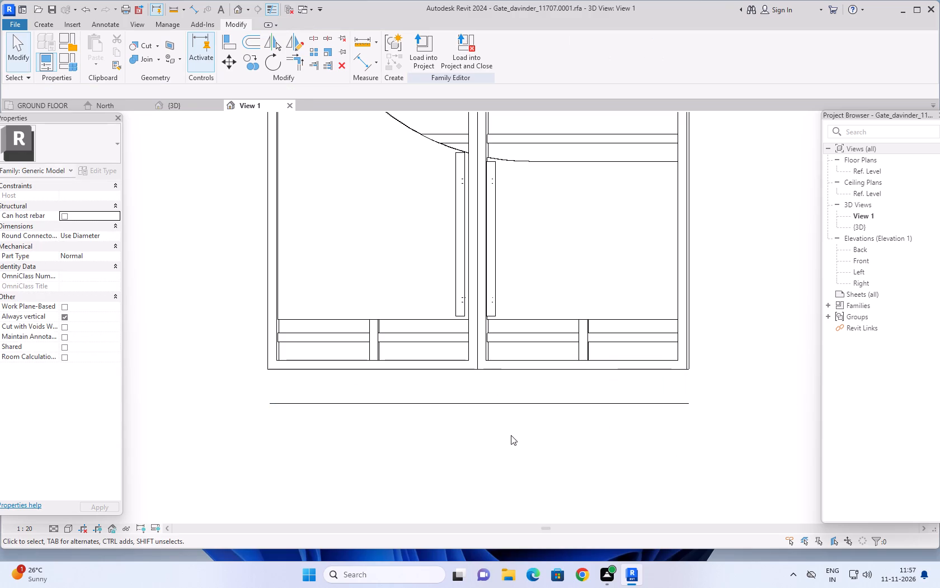
key(Escape)
Set the length of the guide line below the gate to 10'.
click(505, 403)
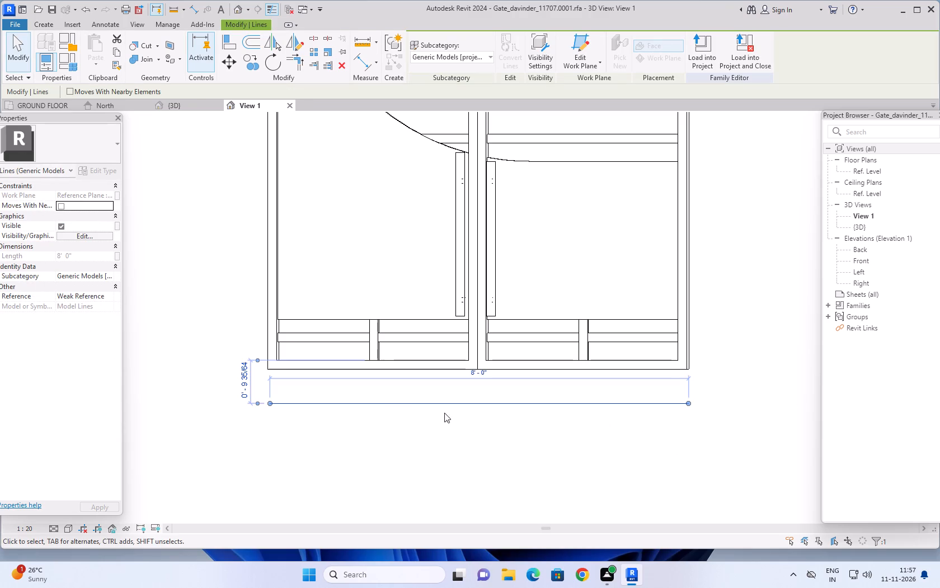
click(477, 371)
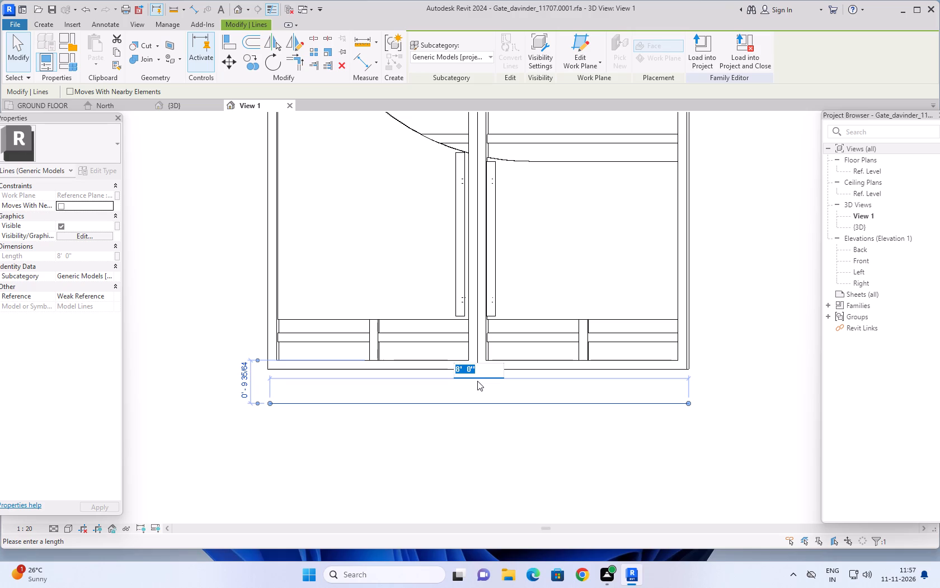
text(10)
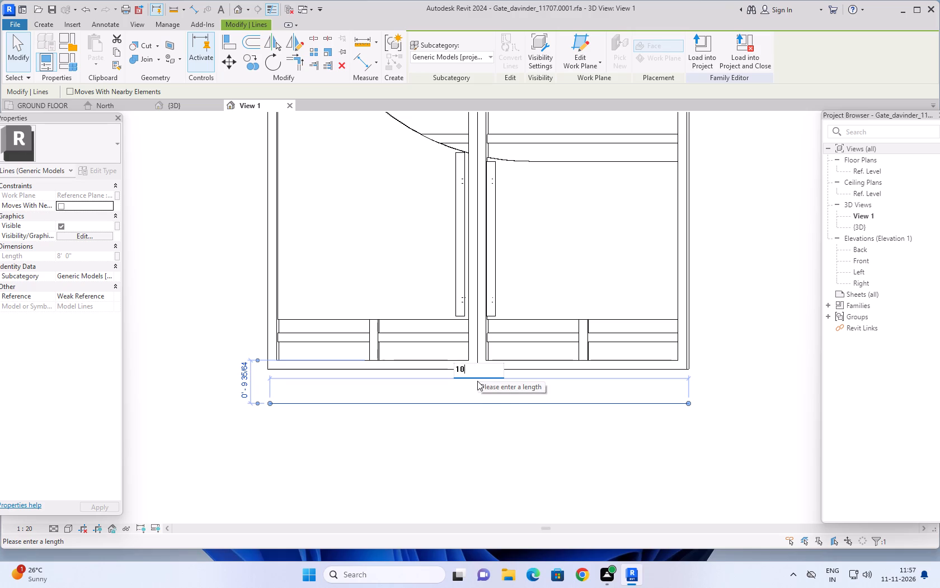
key(apostrophe)
key(Return)
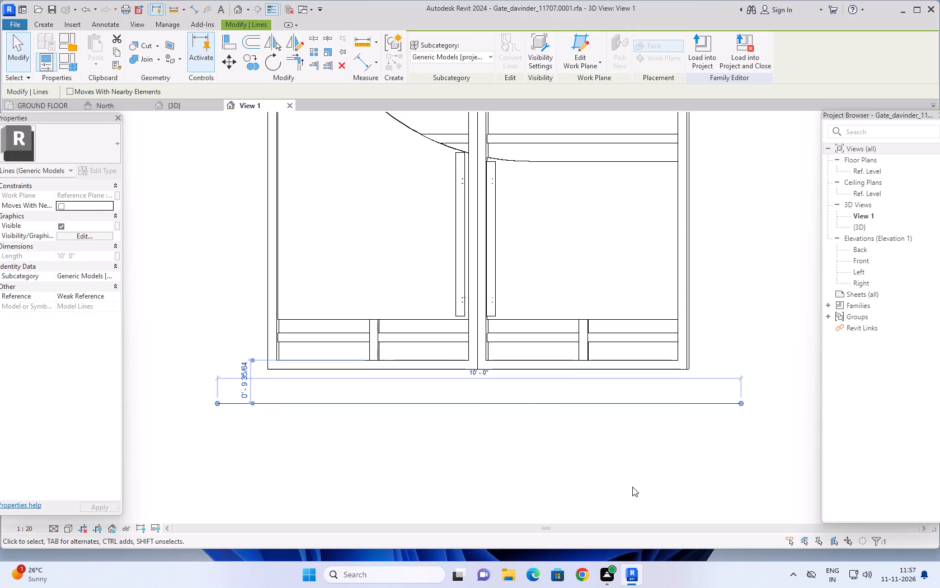
key(Escape)
Stretch the outer edge of the right-hand leaf's frame extrusion to the right end of the guide line.
scroll(634, 474, down, 2)
middle_drag(652, 464, 756, 489)
key(Escape)
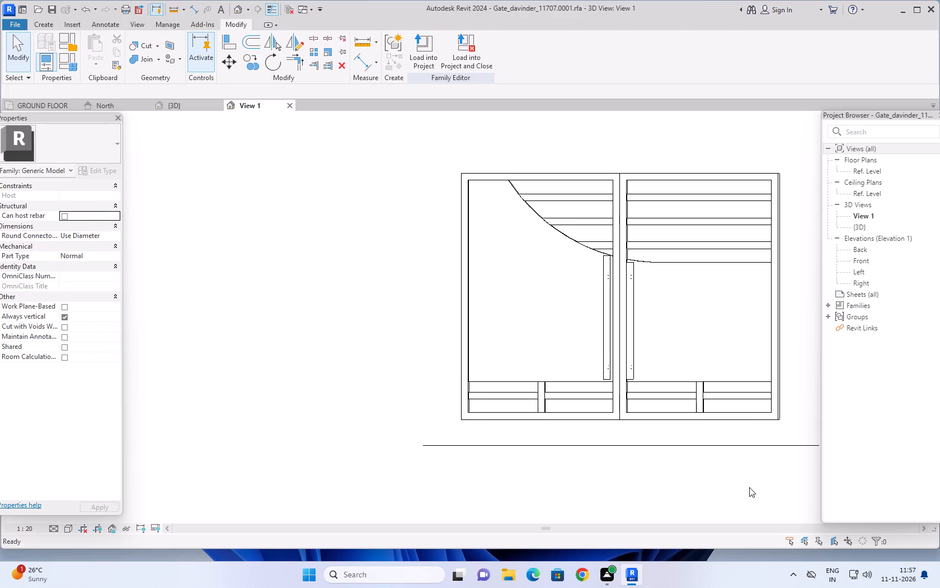
middle_drag(741, 483, 640, 475)
key(Escape)
key(Escape)
key(Escape)
middle_drag(784, 390, 768, 388)
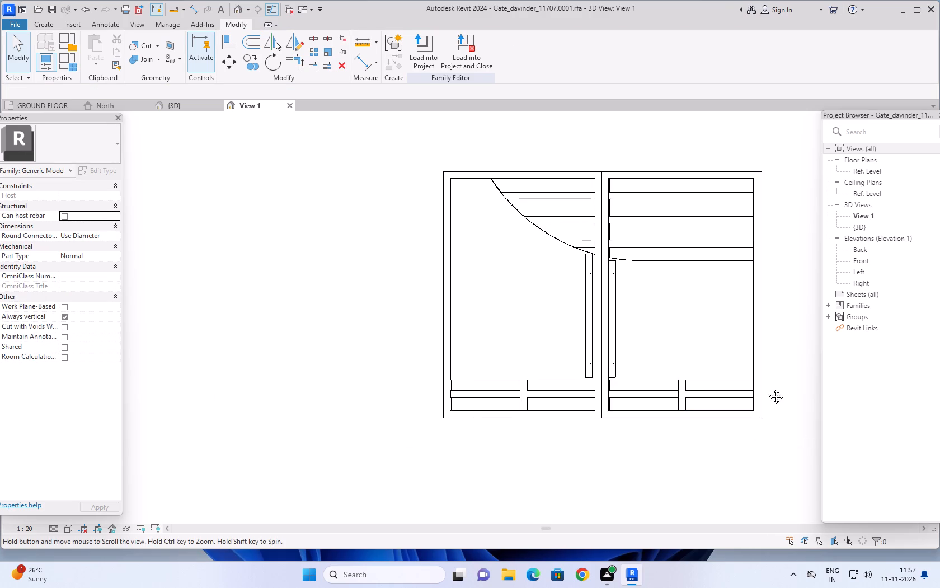
middle_drag(768, 388, 723, 387)
click(708, 374)
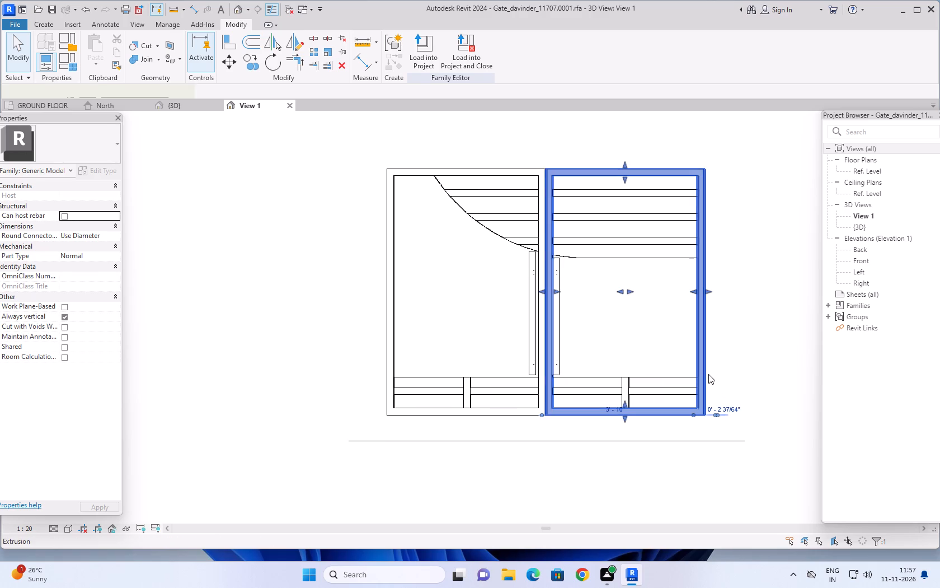
drag(710, 292, 720, 292)
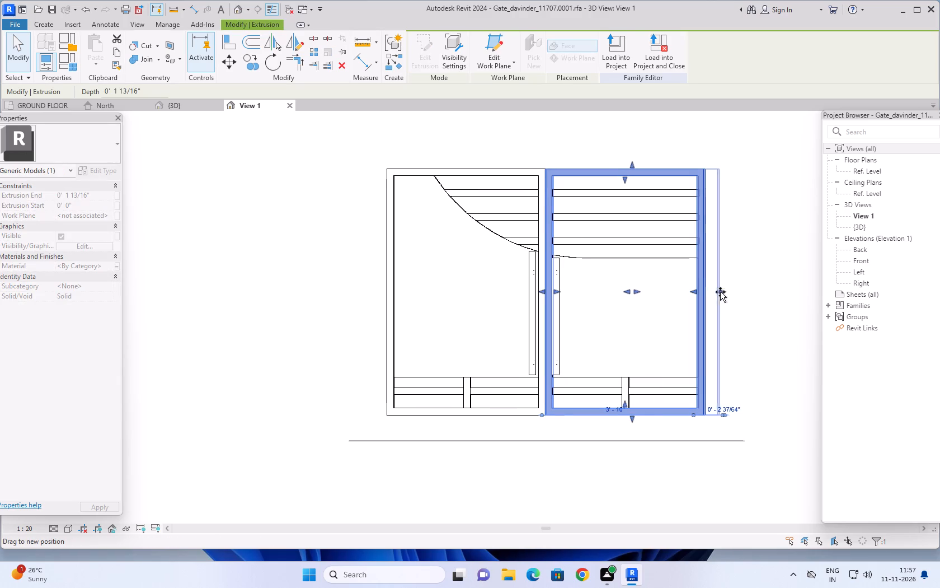
drag(720, 292, 741, 293)
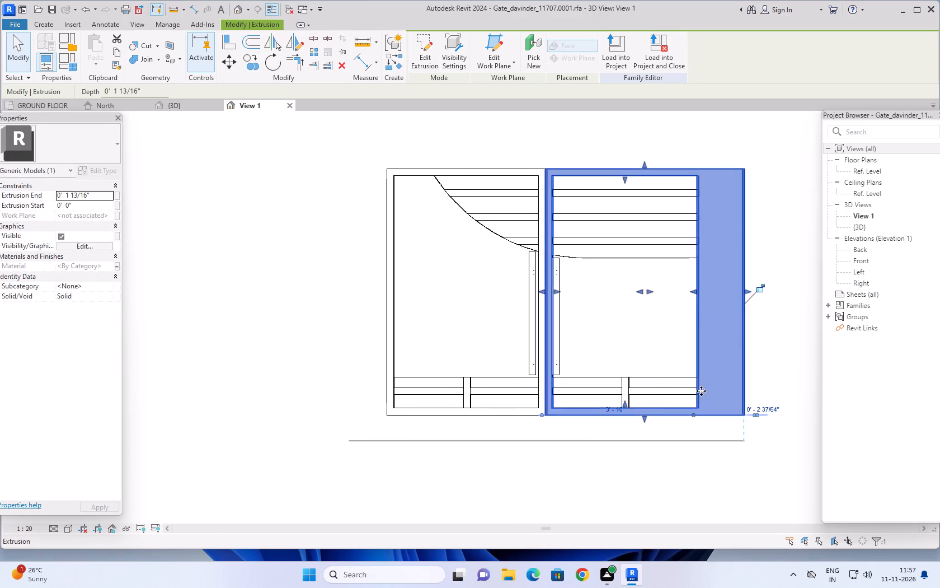
key(Escape)
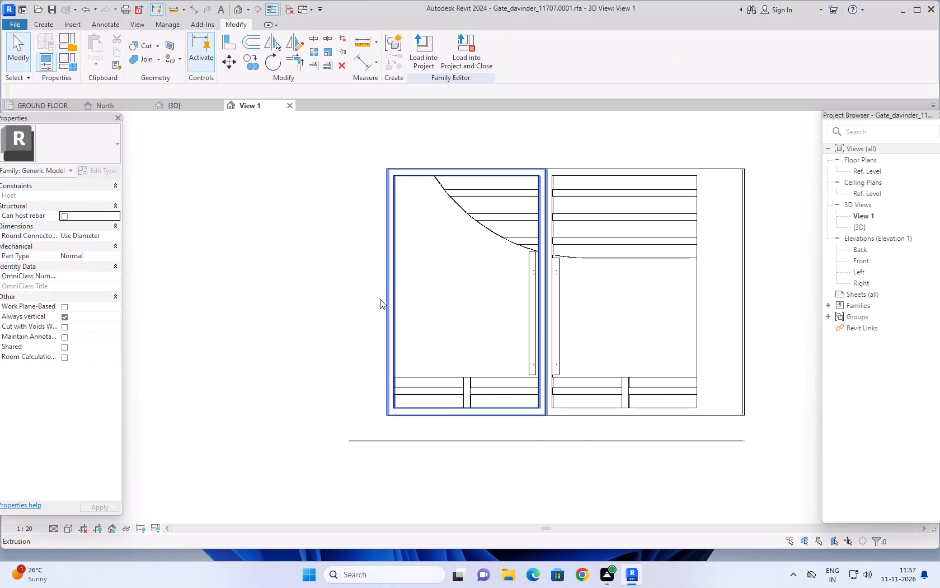
Stretch the outer edge of the left-hand leaf's frame extrusion to the left end of the guide line.
click(384, 285)
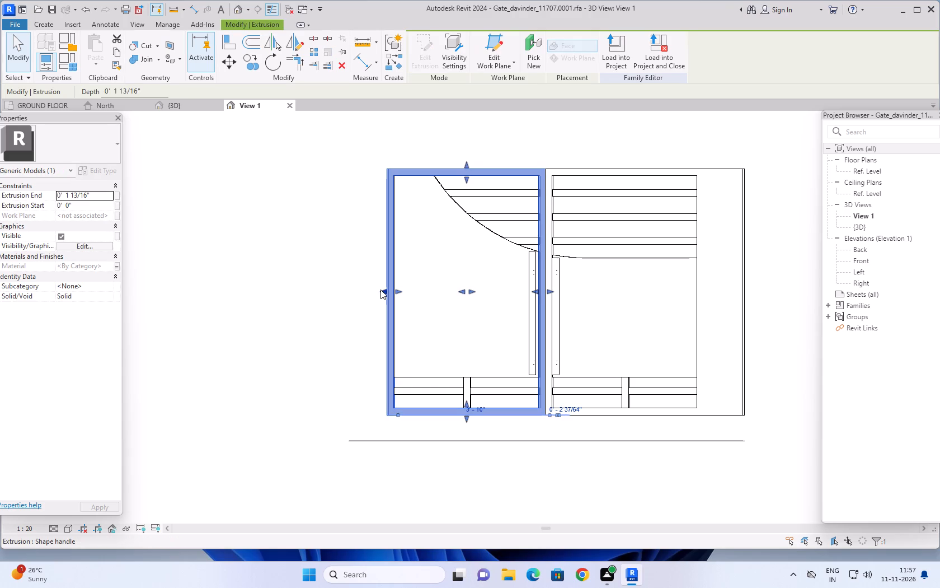
drag(382, 291, 350, 291)
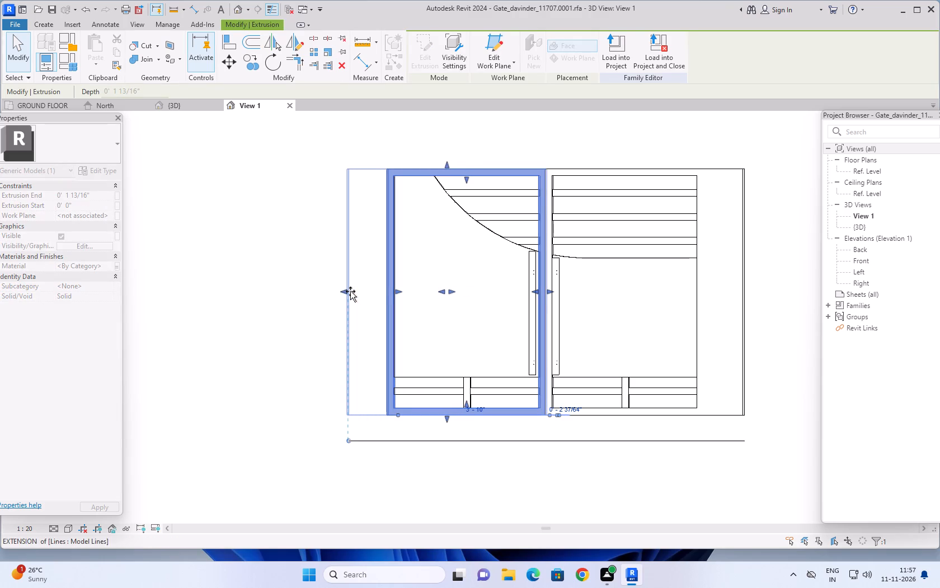
drag(350, 291, 349, 291)
key(Escape)
key(Escape)
Delete the guide line below the gate.
scroll(312, 391, down, 4)
scroll(422, 460, down, 1)
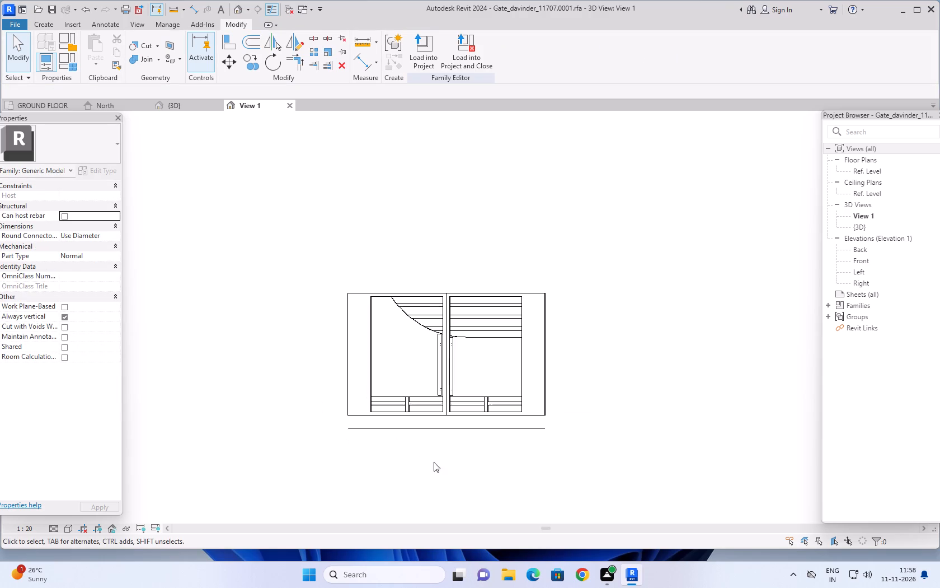
middle_drag(502, 455, 524, 433)
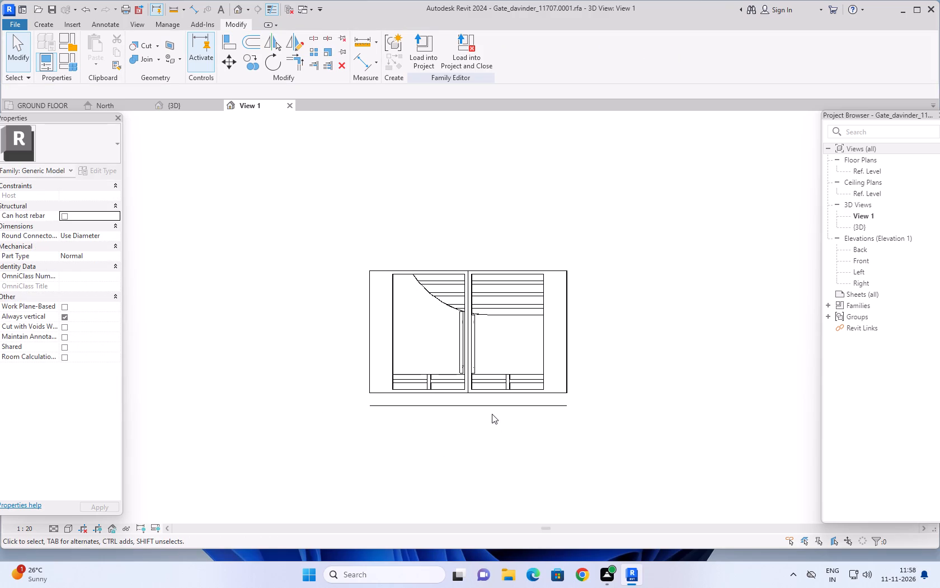
key(Escape)
key(Escape)
click(491, 409)
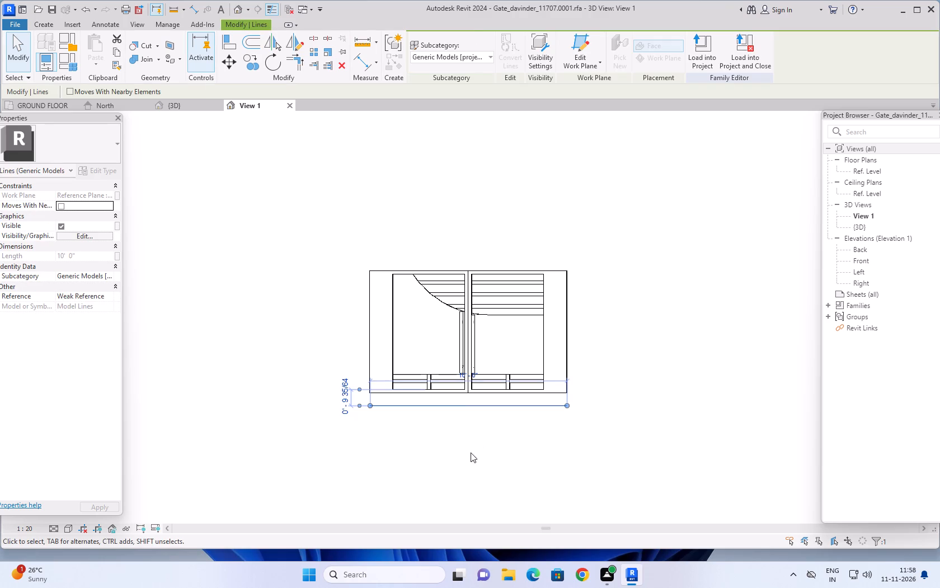
key(Delete)
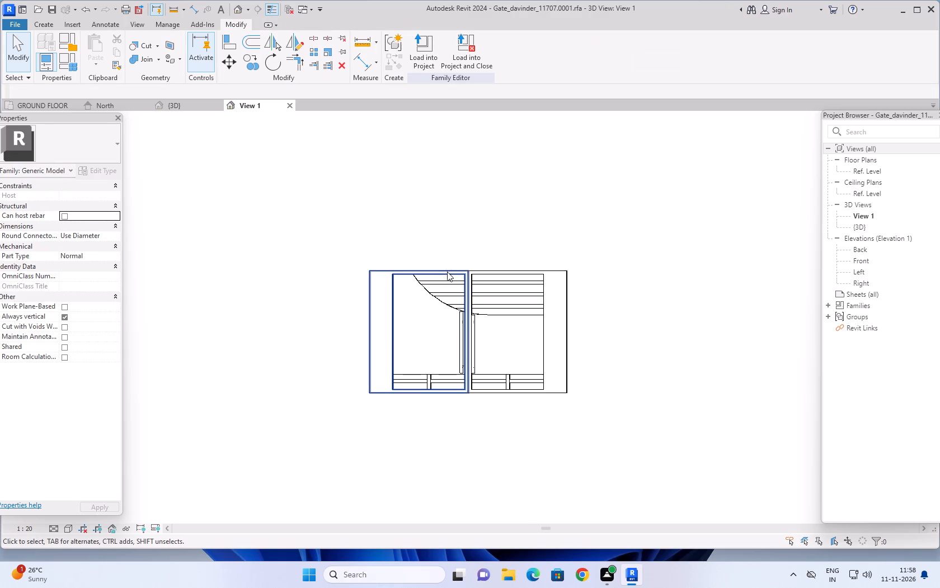
Load the edited gate family into the ARCH PLAN 10 project, overwriting the existing version and its parameter values.
click(424, 59)
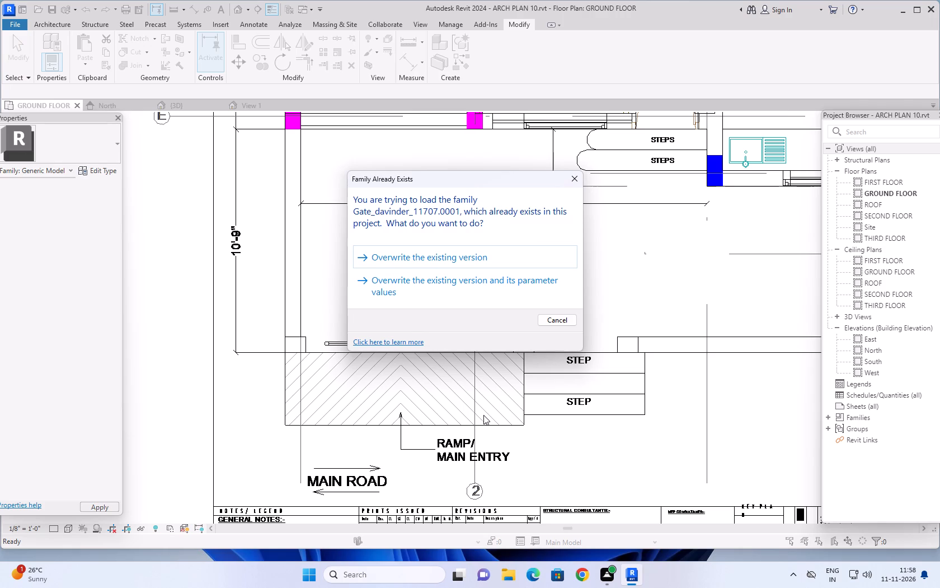
click(489, 290)
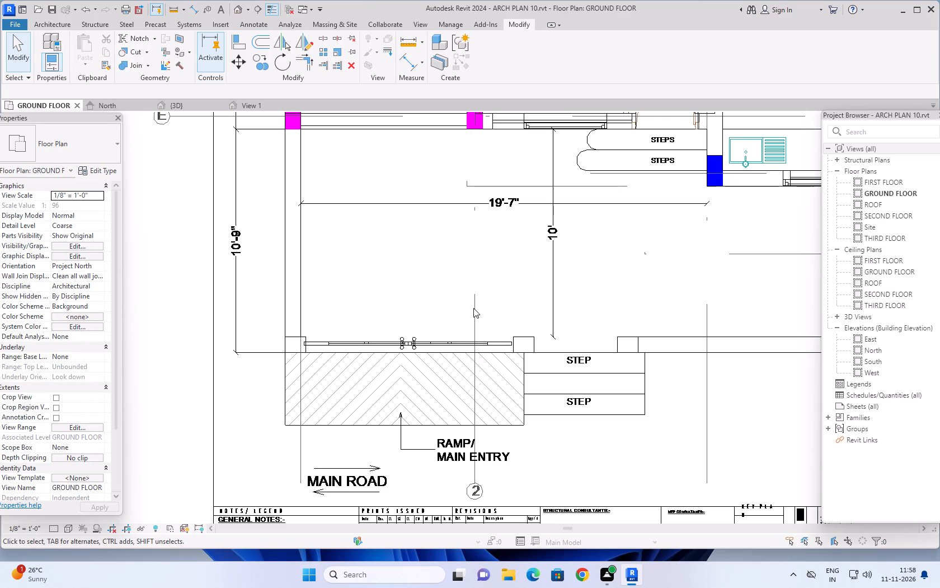
key(Escape)
key(Escape)
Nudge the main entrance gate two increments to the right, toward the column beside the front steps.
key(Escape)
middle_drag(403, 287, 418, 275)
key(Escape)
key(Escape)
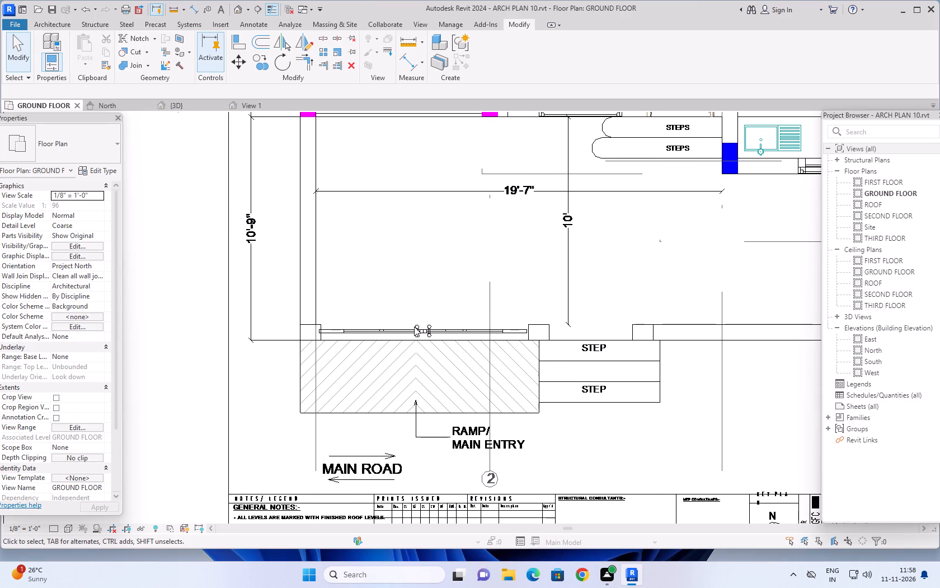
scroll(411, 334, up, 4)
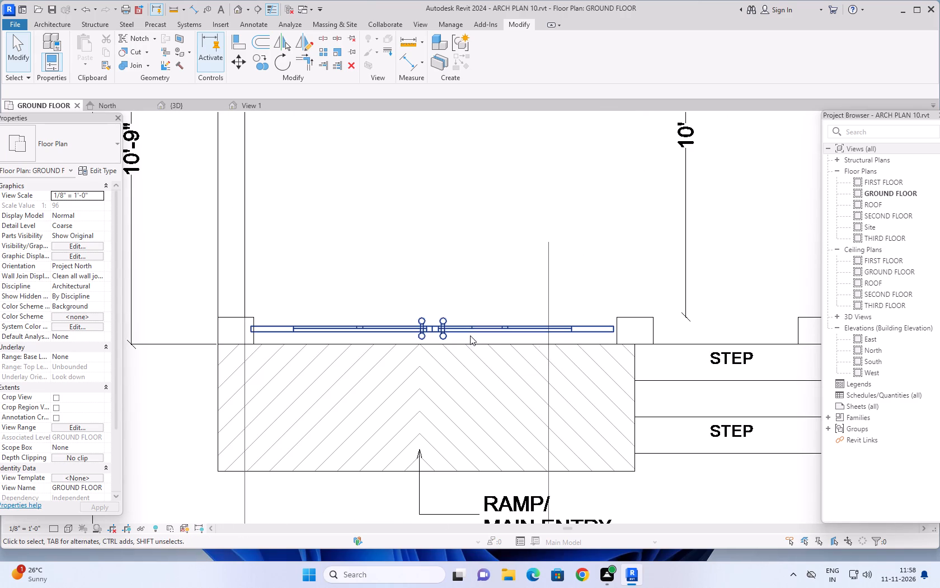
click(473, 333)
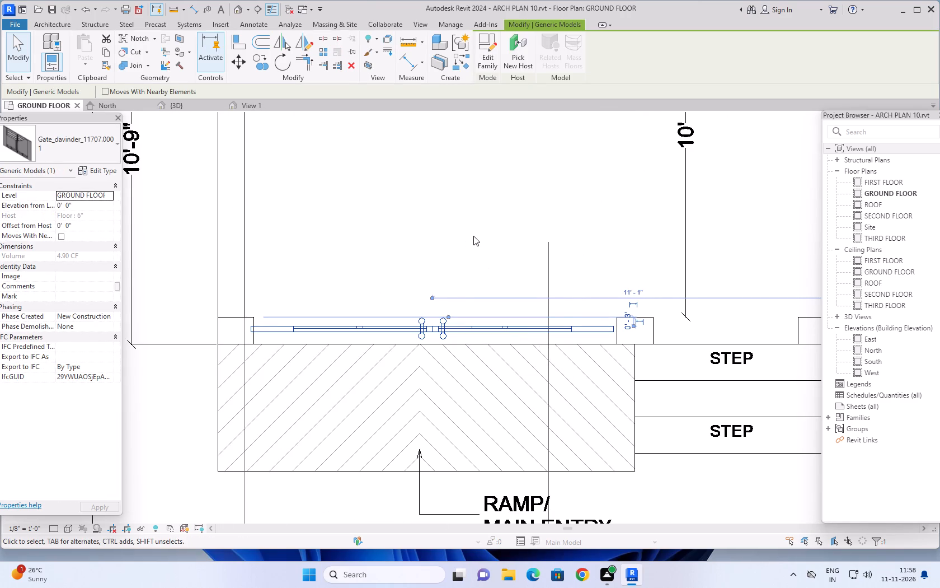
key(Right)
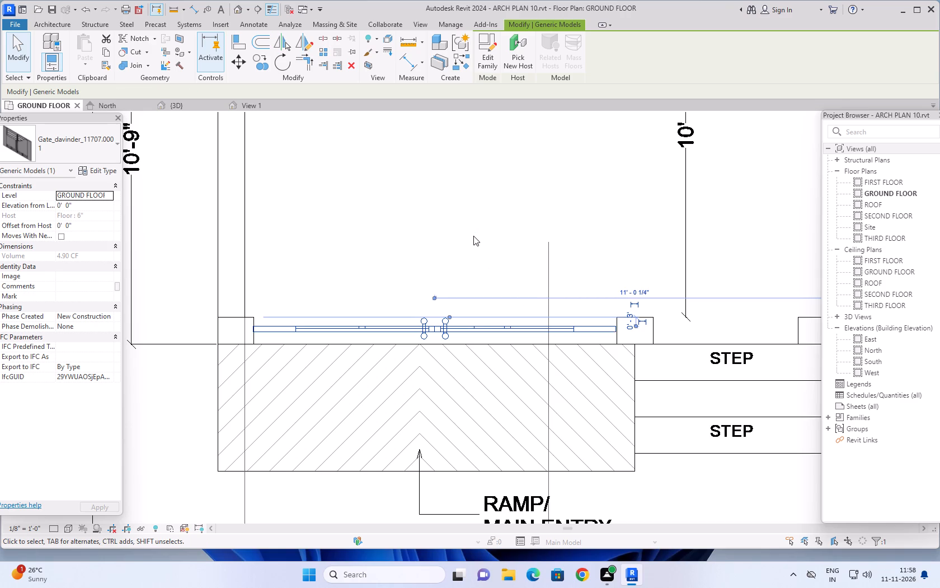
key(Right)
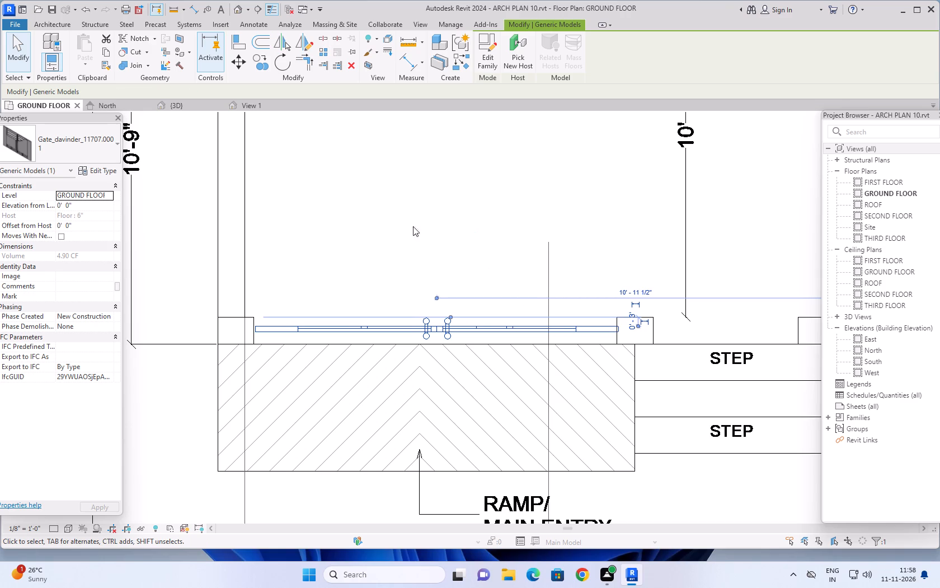
Align the gate's left end with the inner face of the column at the left edge of the ramp.
click(234, 38)
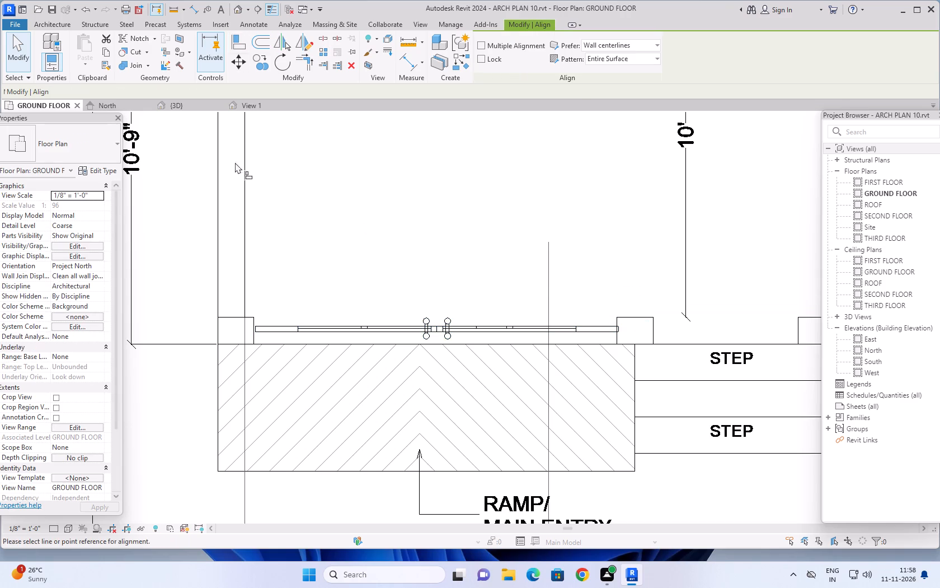
scroll(224, 303, up, 6)
scroll(255, 342, up, 5)
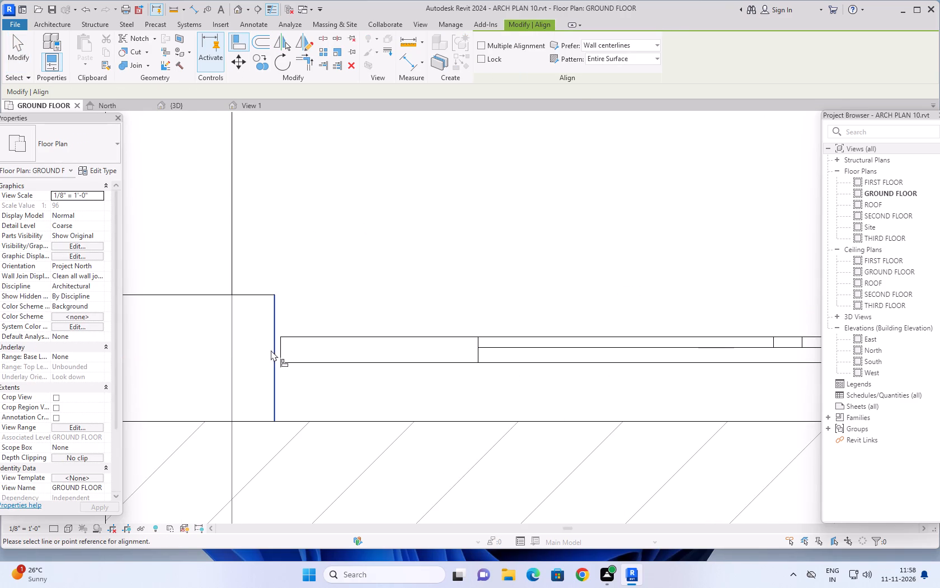
click(272, 346)
click(280, 347)
scroll(411, 314, down, 4)
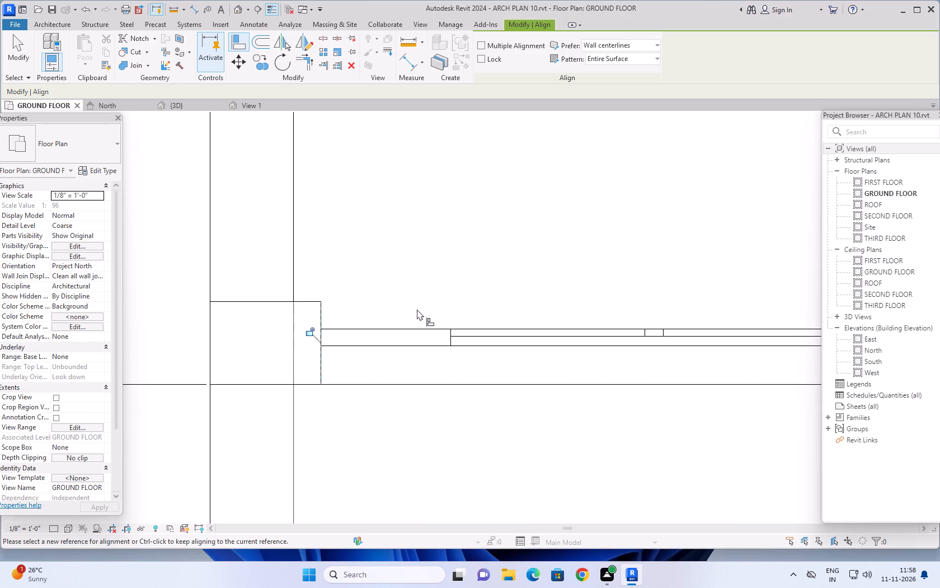
scroll(429, 297, down, 4)
scroll(488, 276, down, 5)
middle_drag(509, 261, 491, 282)
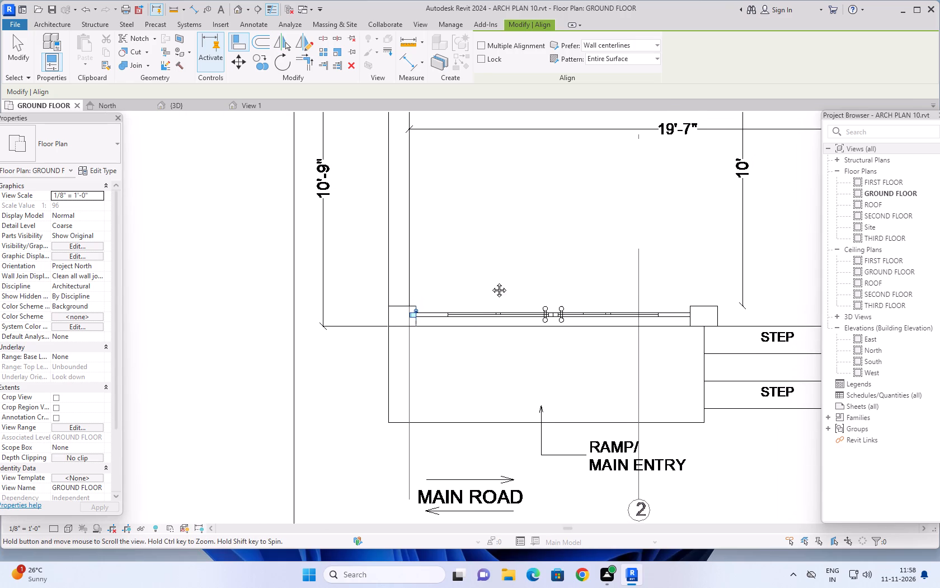
middle_drag(491, 282, 490, 282)
key(Down)
key(Down)
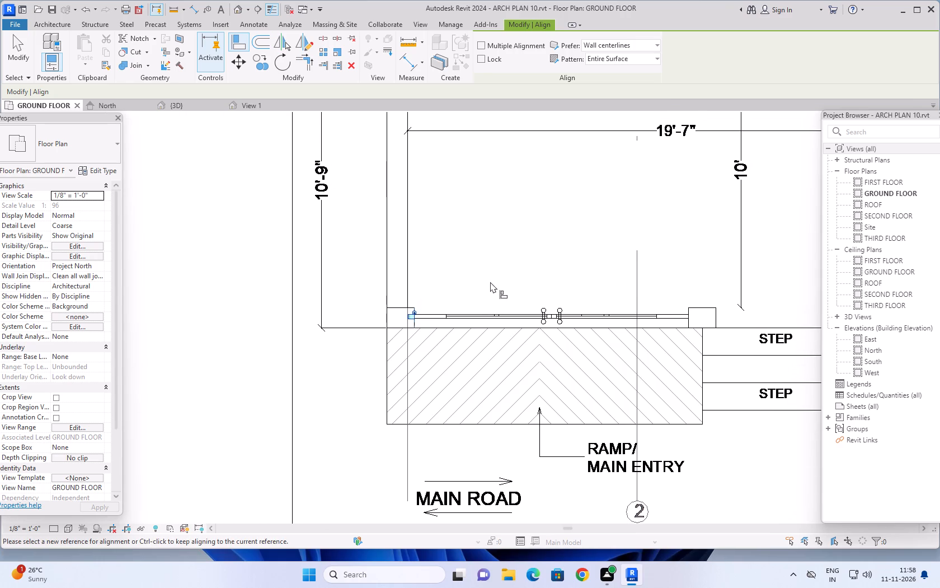
key(Escape)
key(Escape)
key(Escape)
key(Escape)
key(Escape)
key(Escape)
key(Escape)
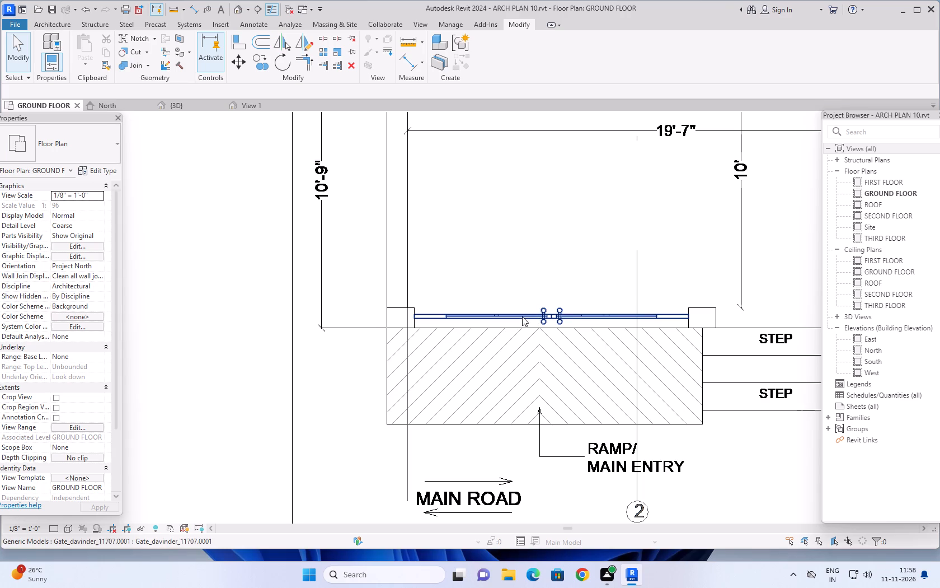
Nudge the gate one increment down toward the ramp edge.
click(522, 316)
key(Down)
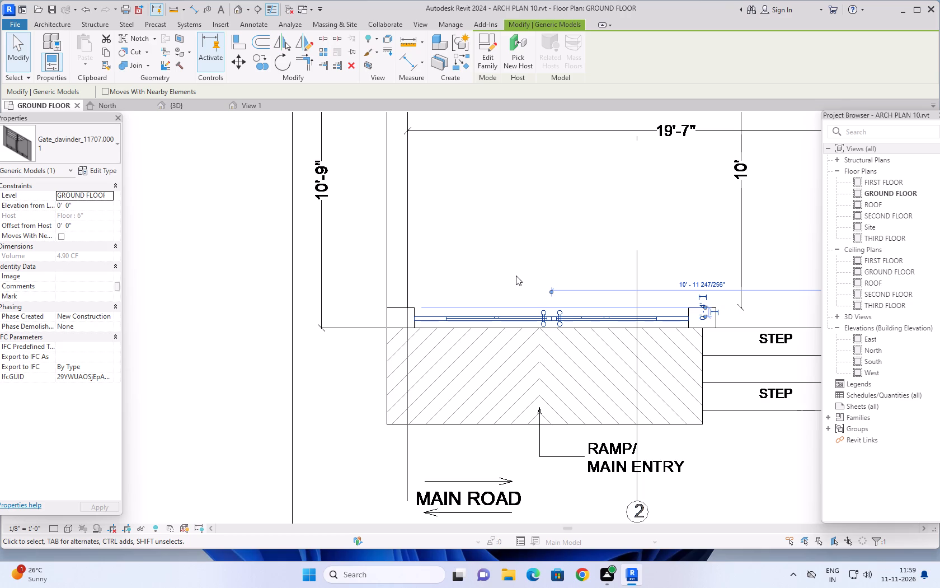
Examine how the gate fits between its two columns and the surrounding front step and ramp area.
scroll(536, 254, down, 2)
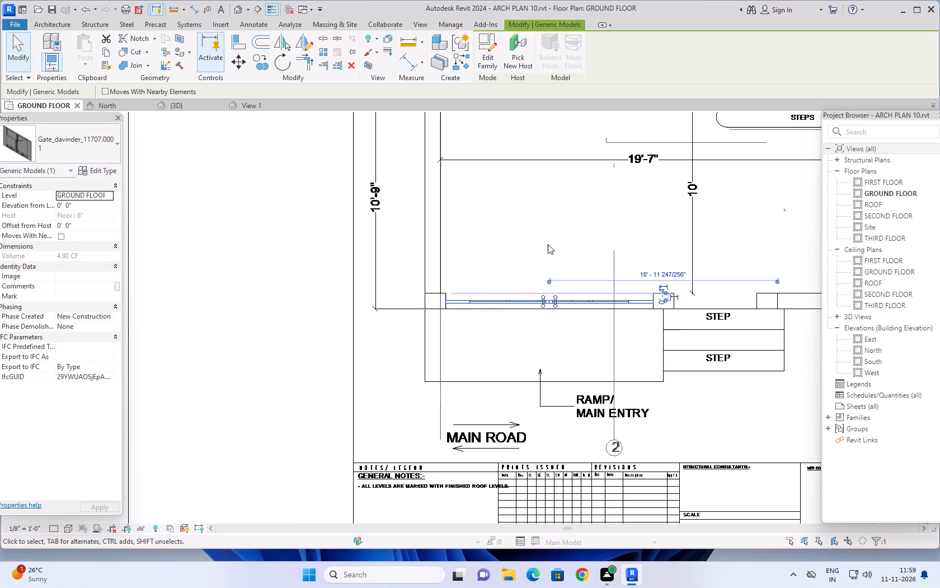
scroll(553, 245, down, 7)
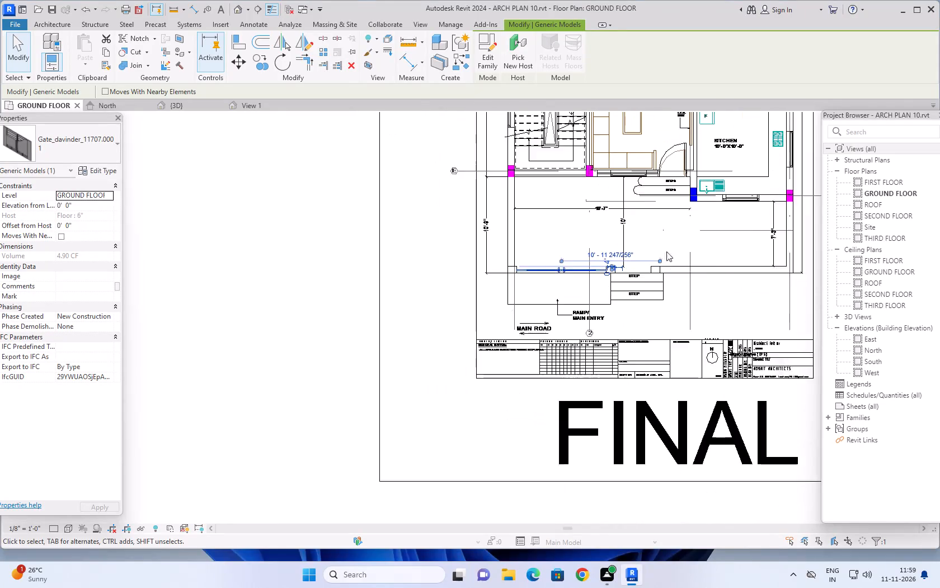
middle_drag(703, 240, 617, 237)
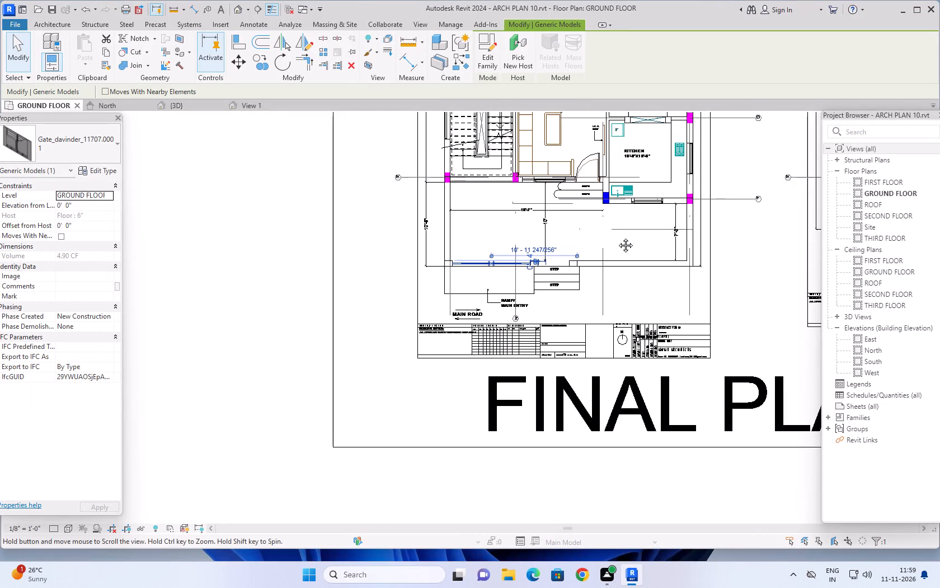
middle_drag(617, 237, 613, 237)
scroll(540, 255, up, 3)
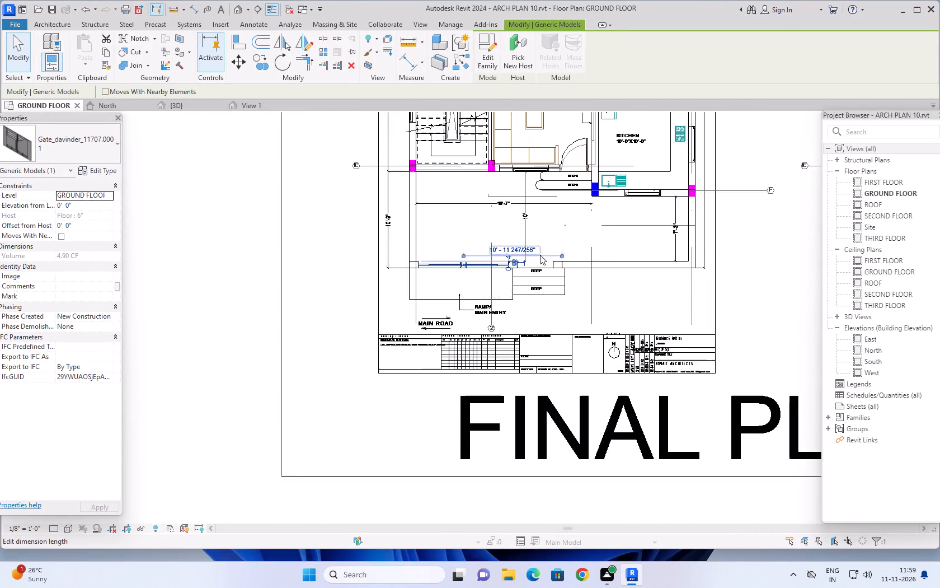
scroll(540, 255, up, 2)
scroll(496, 281, up, 13)
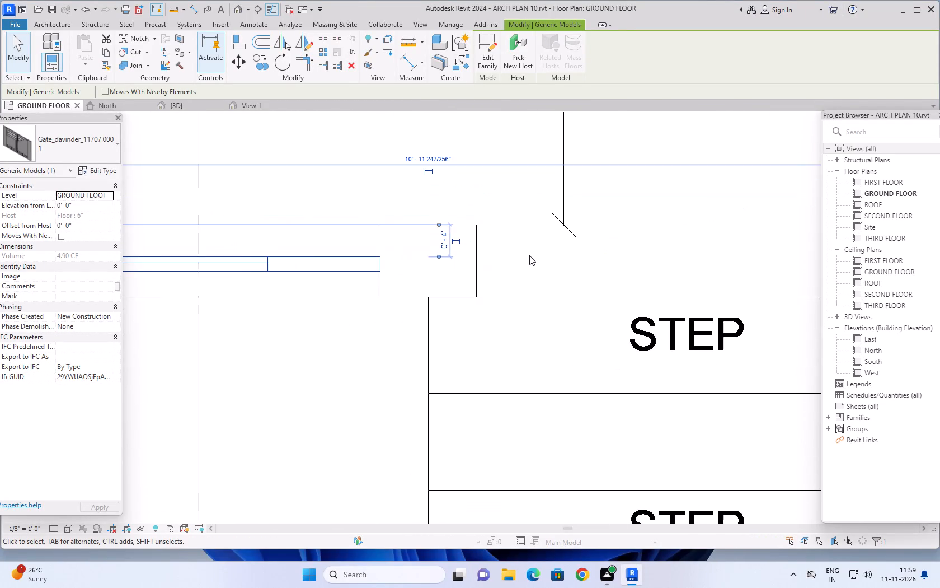
scroll(529, 255, down, 8)
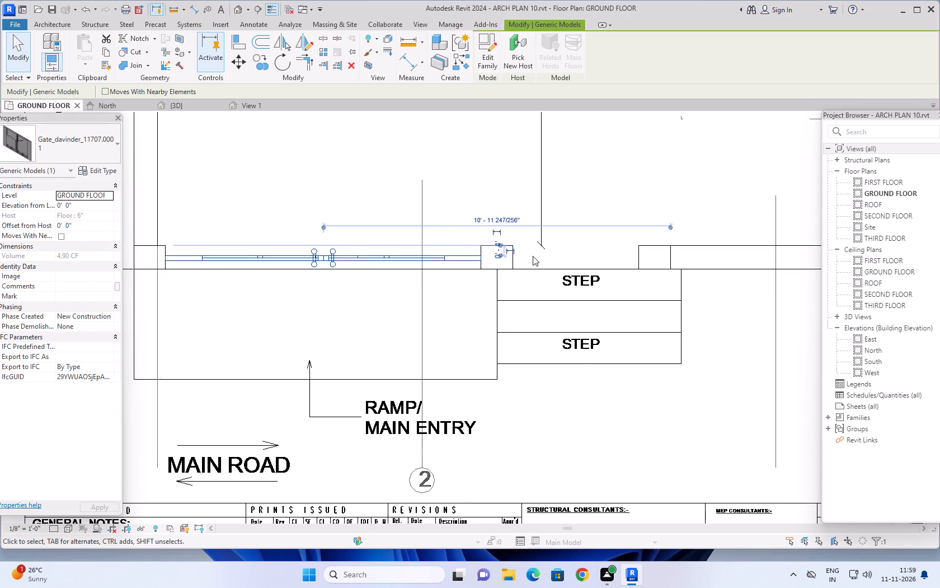
scroll(533, 256, down, 3)
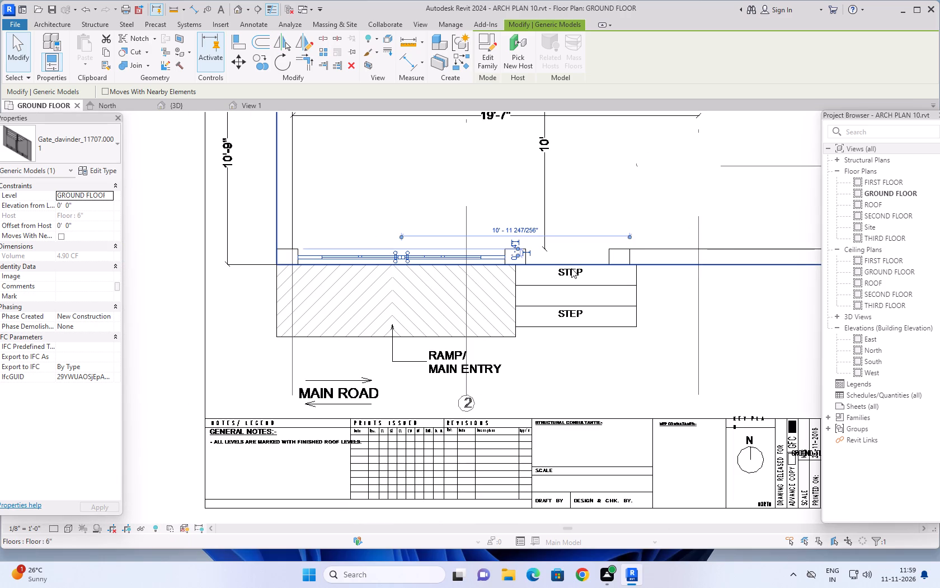
scroll(571, 268, down, 2)
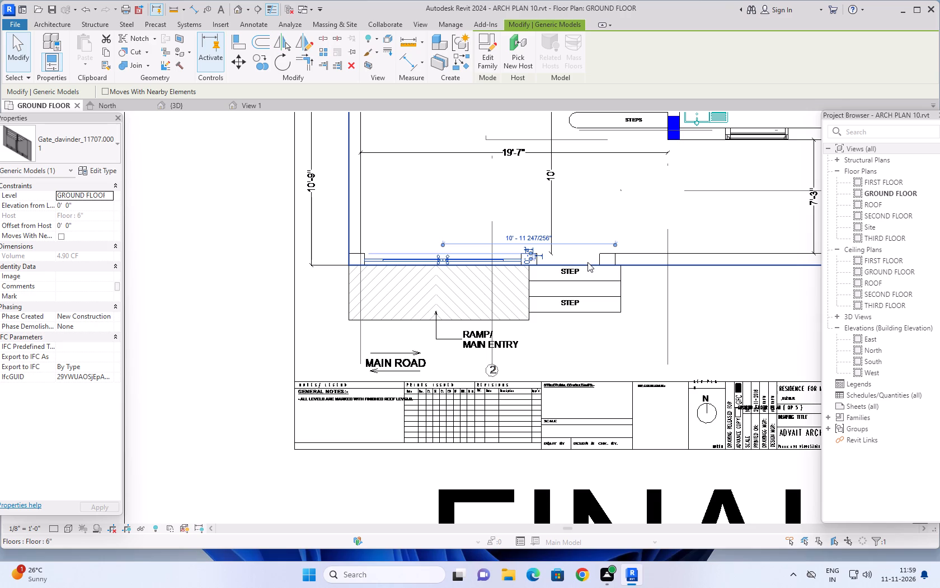
scroll(587, 265, down, 3)
middle_drag(672, 306, 664, 298)
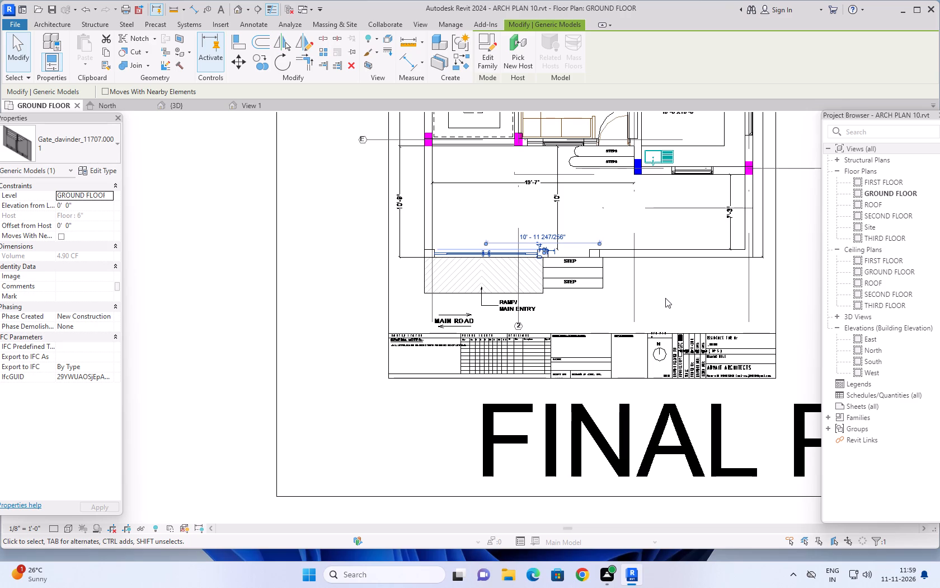
key(Escape)
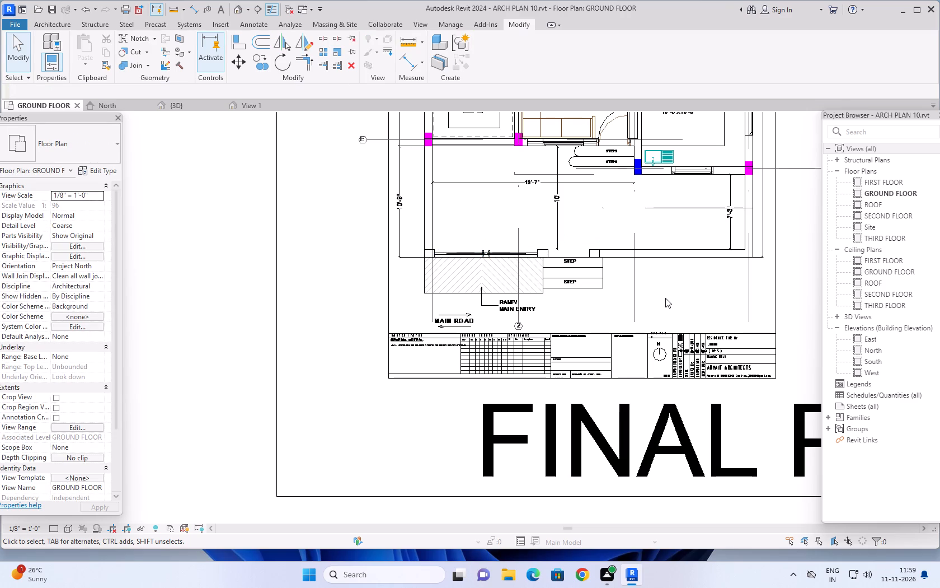
key(Escape)
key(Escape)
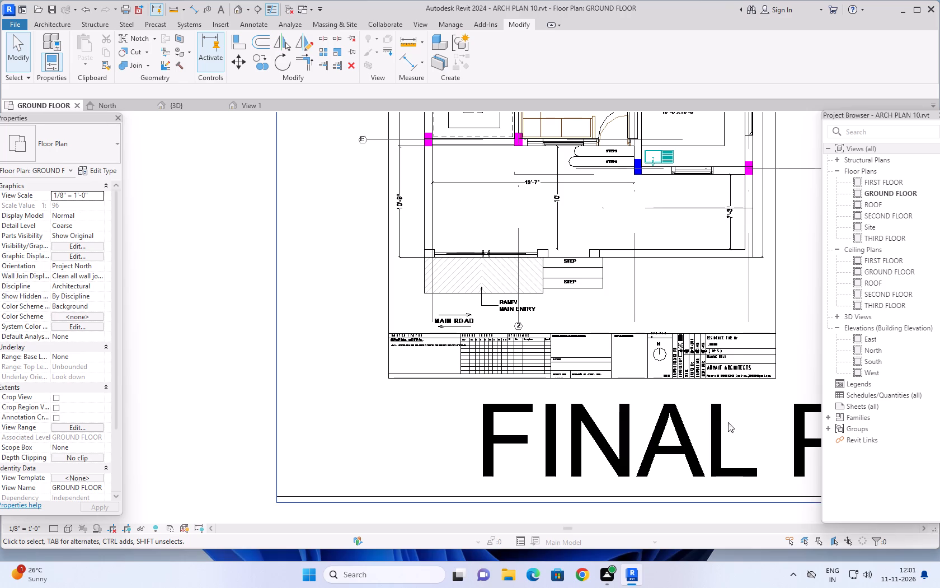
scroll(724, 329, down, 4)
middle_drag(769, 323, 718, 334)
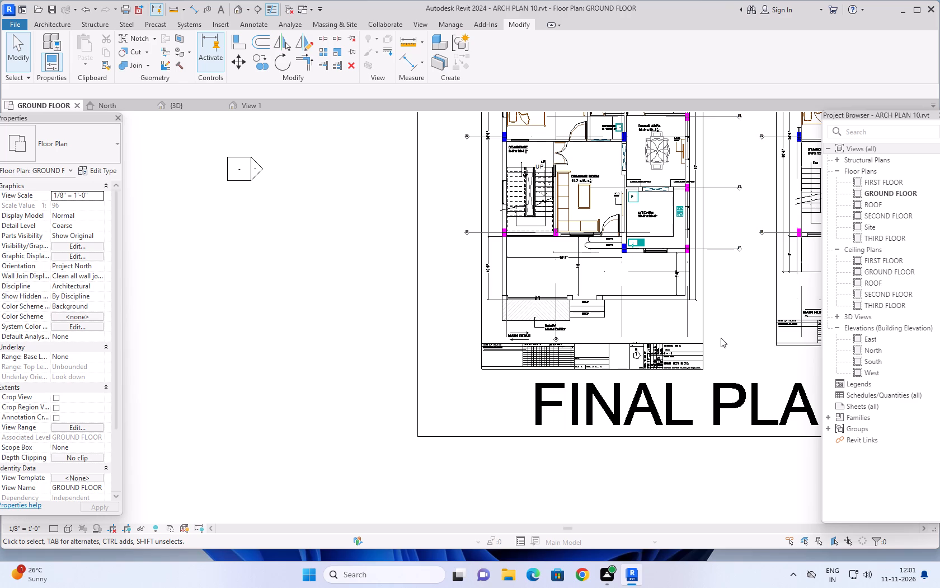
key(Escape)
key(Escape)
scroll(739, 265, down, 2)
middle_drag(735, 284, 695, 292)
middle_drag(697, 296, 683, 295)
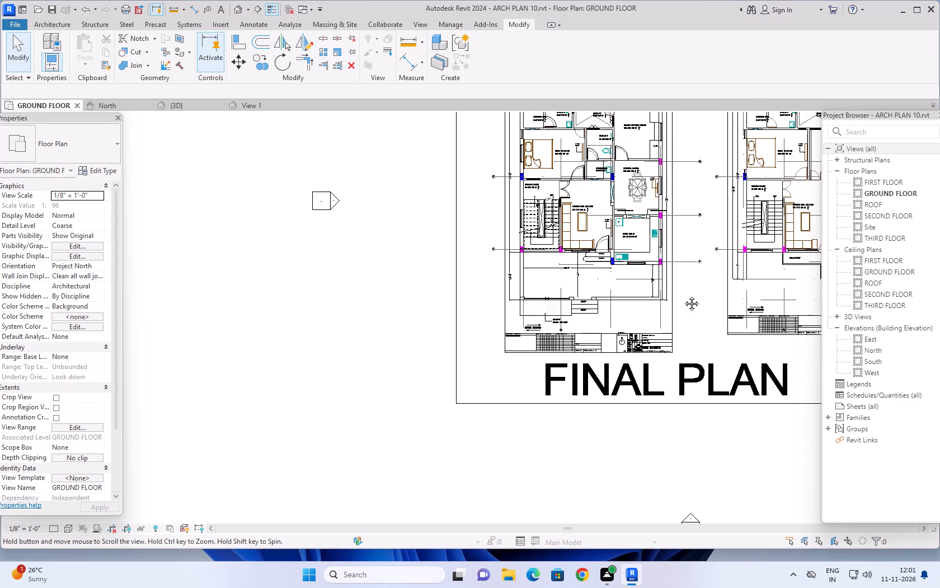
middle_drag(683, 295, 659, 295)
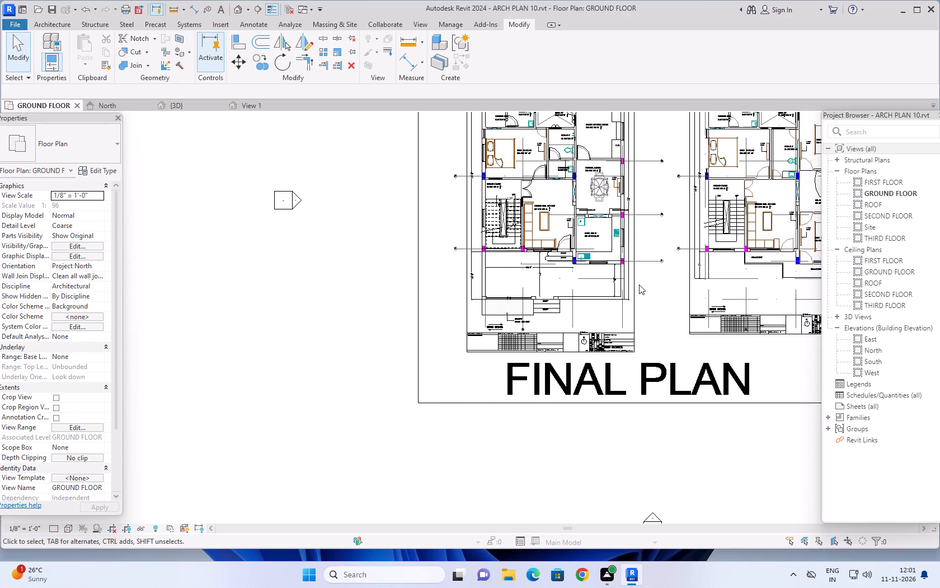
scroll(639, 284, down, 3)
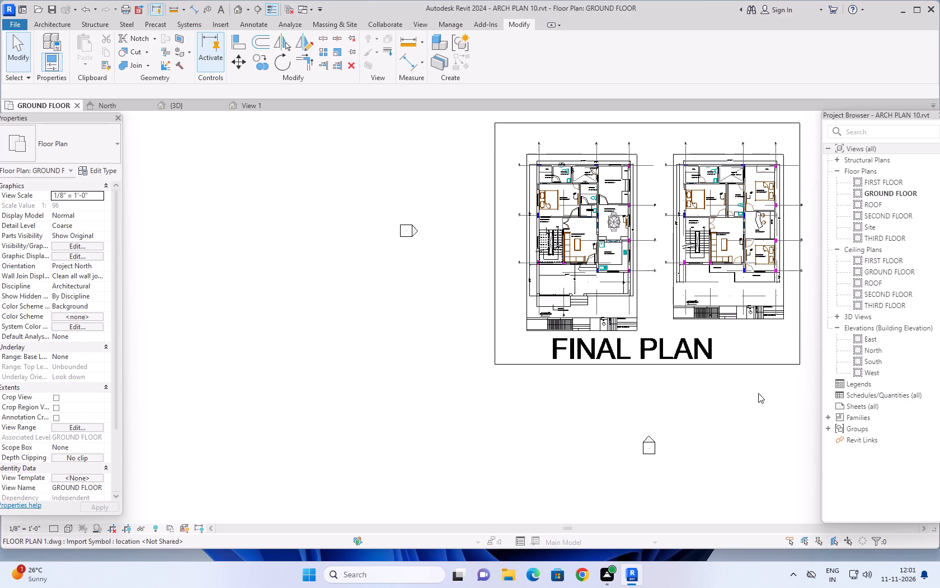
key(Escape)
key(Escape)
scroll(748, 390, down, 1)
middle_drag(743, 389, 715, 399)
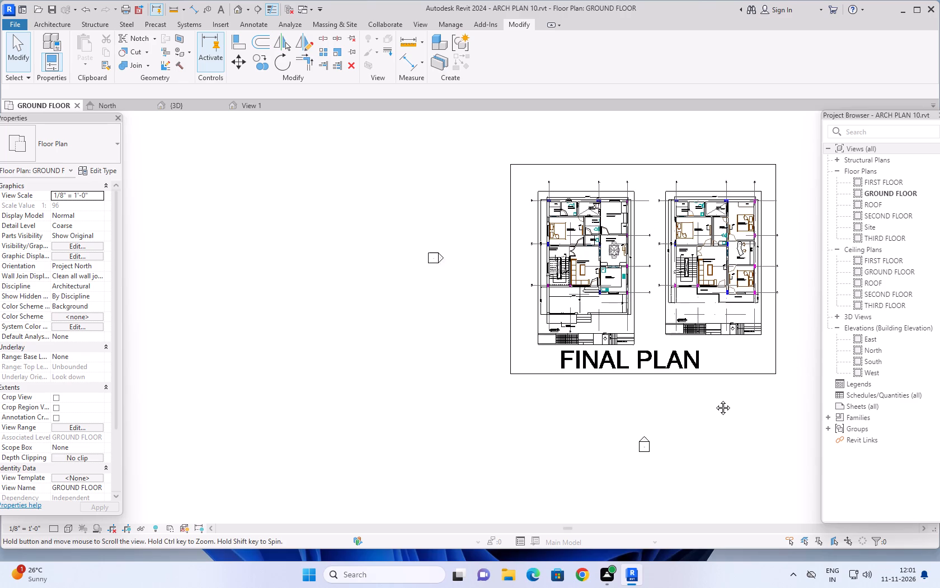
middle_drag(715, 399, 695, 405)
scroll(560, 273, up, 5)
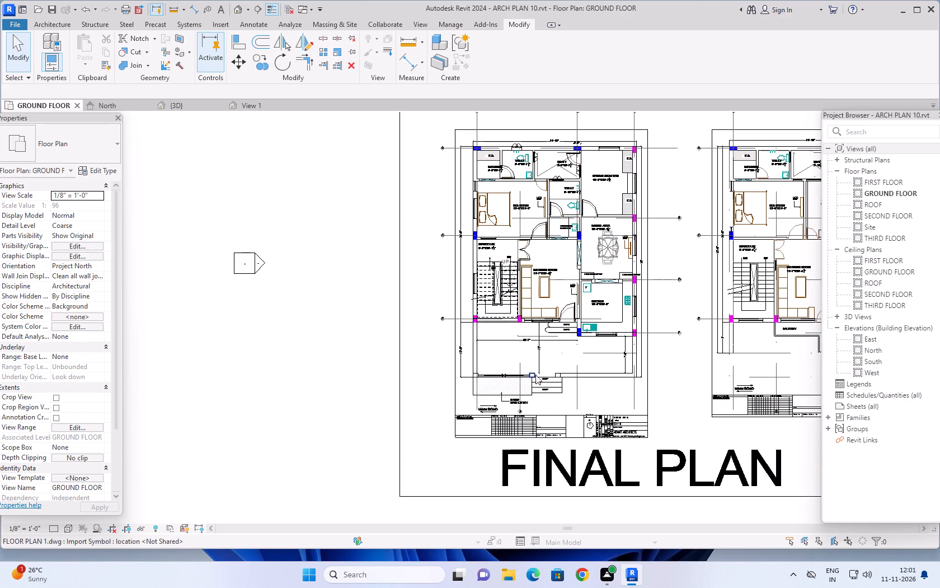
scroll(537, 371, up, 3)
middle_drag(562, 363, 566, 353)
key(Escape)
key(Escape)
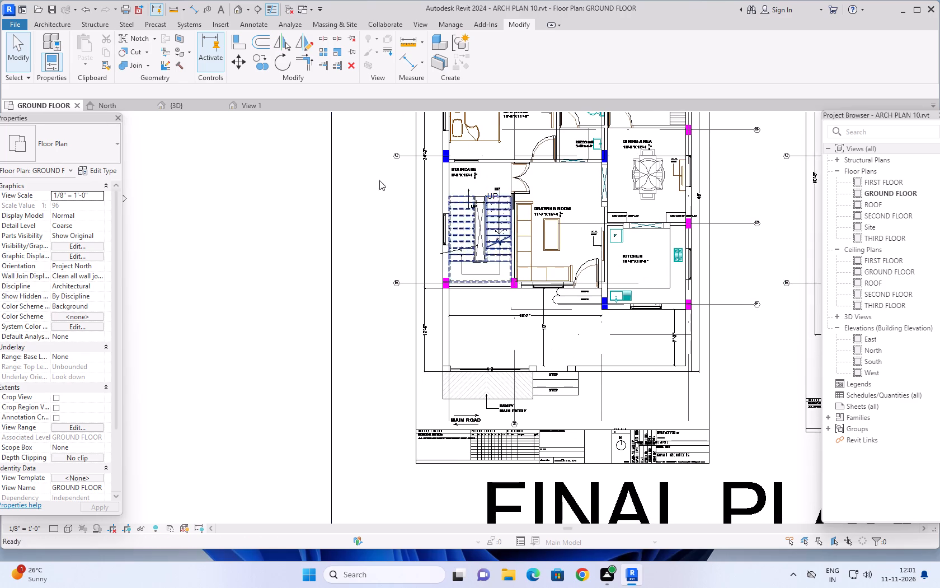
Start placing a component and compare the previews of the gate families in the Gate library folder.
key(Escape)
click(48, 26)
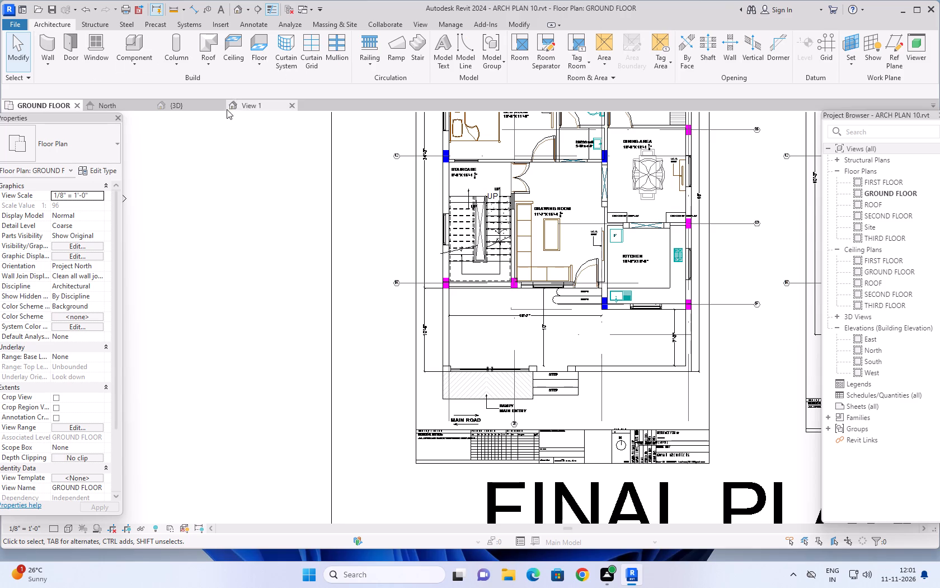
click(148, 67)
click(146, 82)
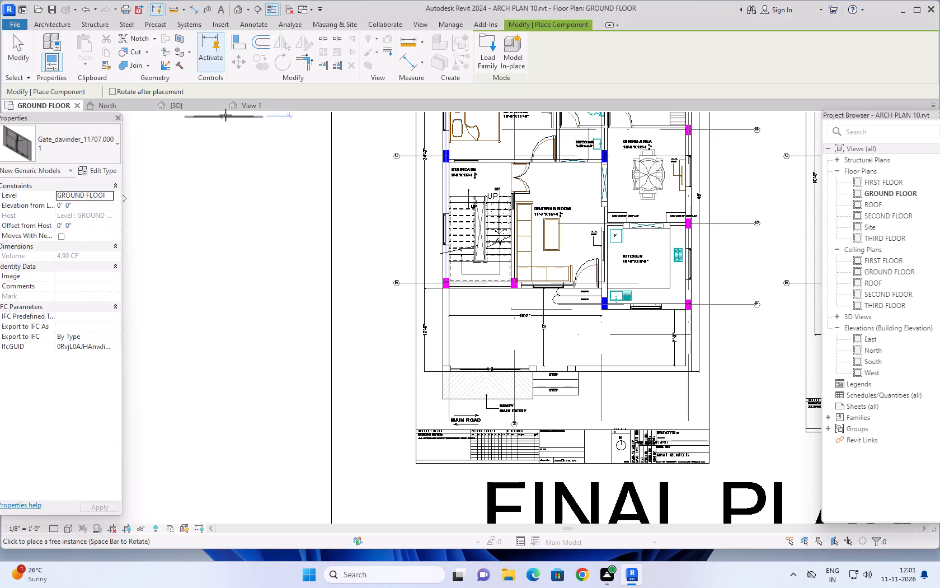
click(486, 44)
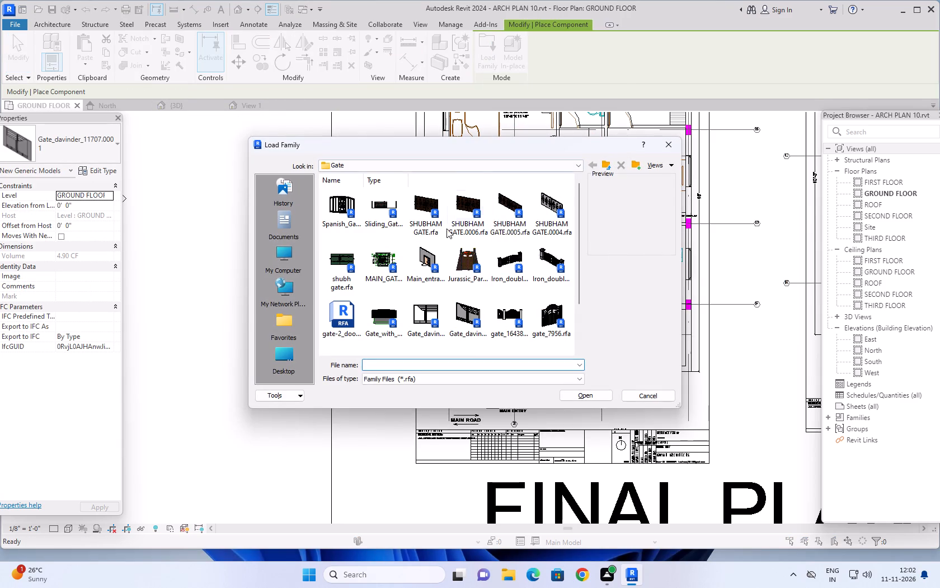
scroll(421, 240, up, 5)
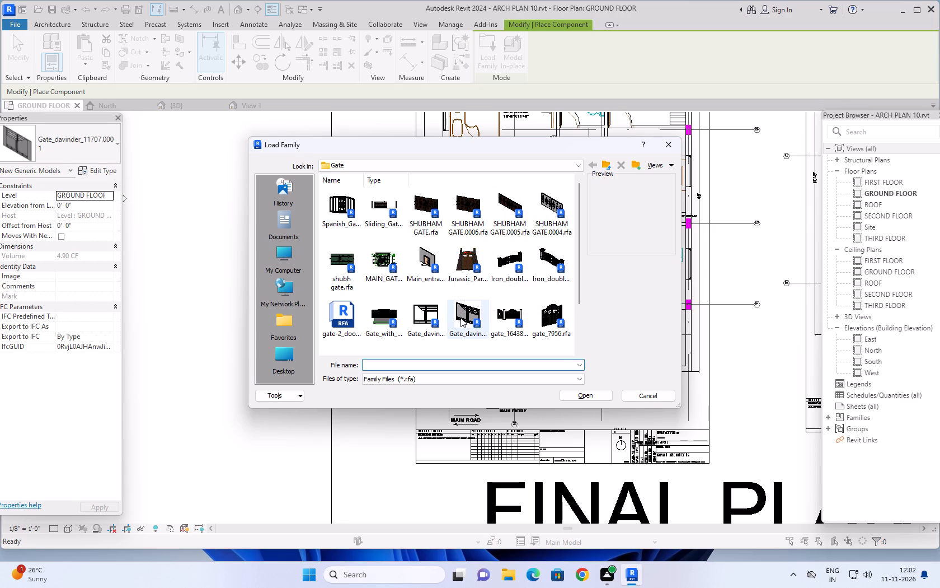
click(422, 314)
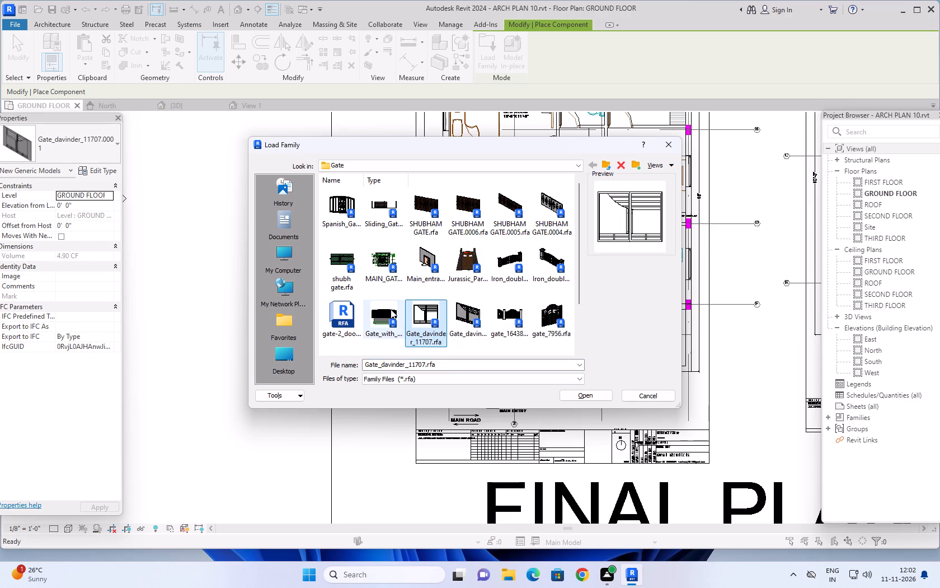
click(466, 305)
click(518, 305)
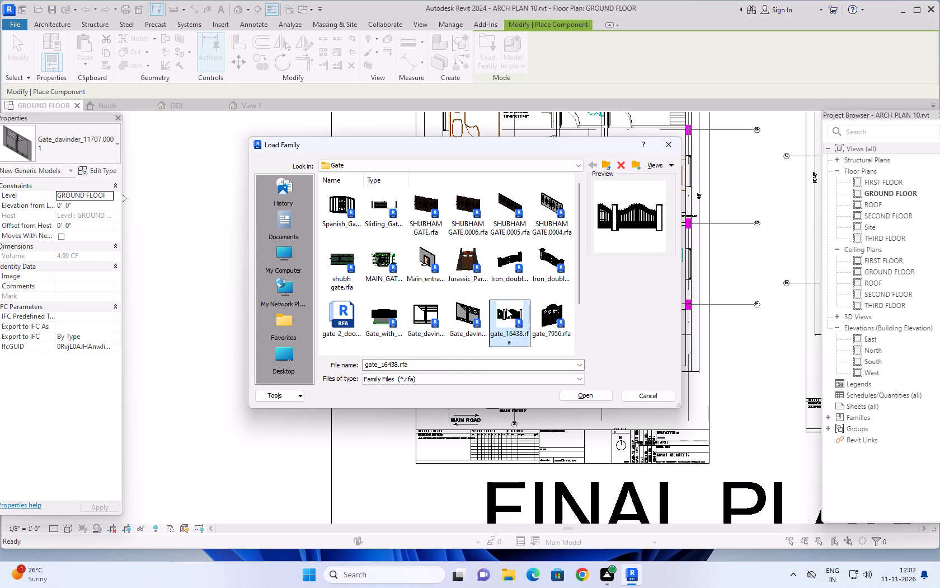
click(538, 306)
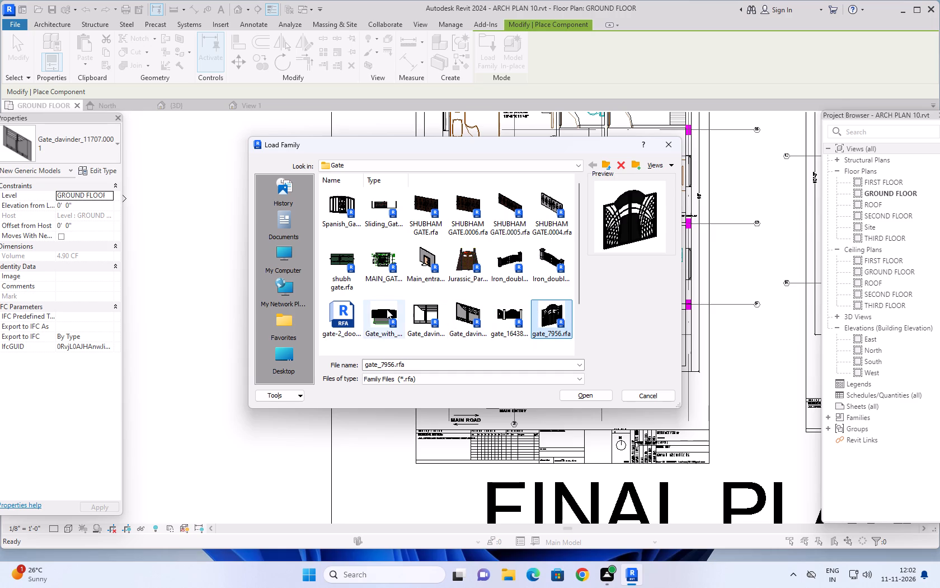
click(387, 309)
click(347, 300)
click(334, 263)
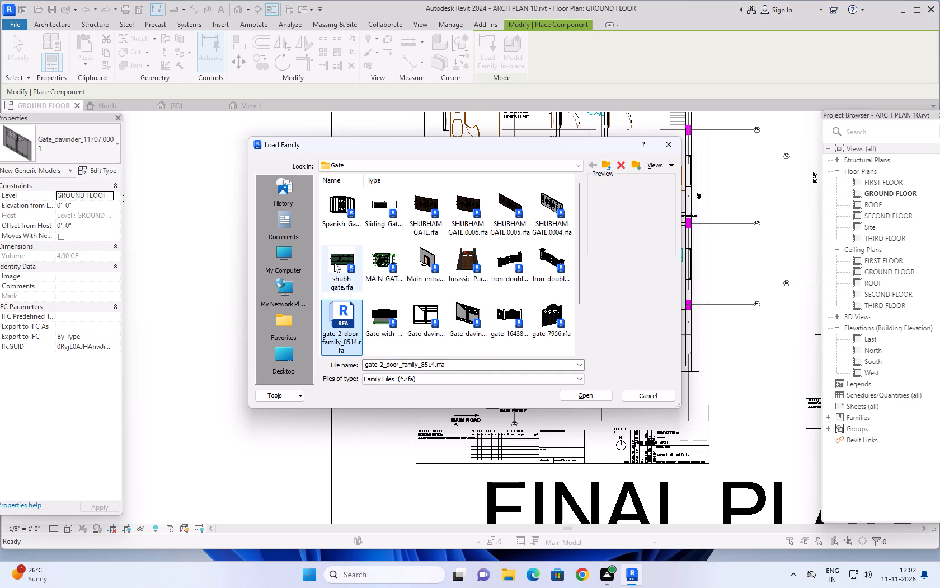
click(383, 253)
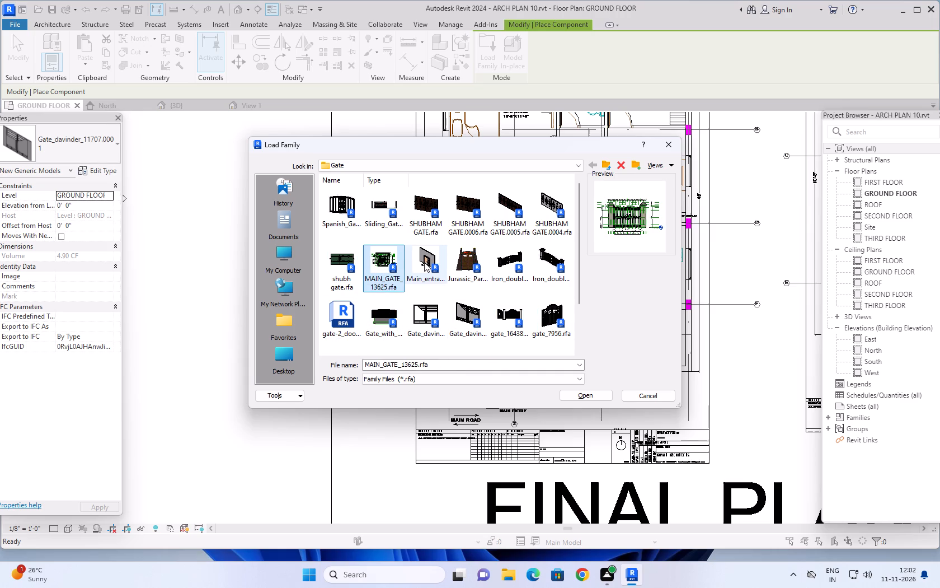
click(424, 262)
click(477, 262)
click(520, 264)
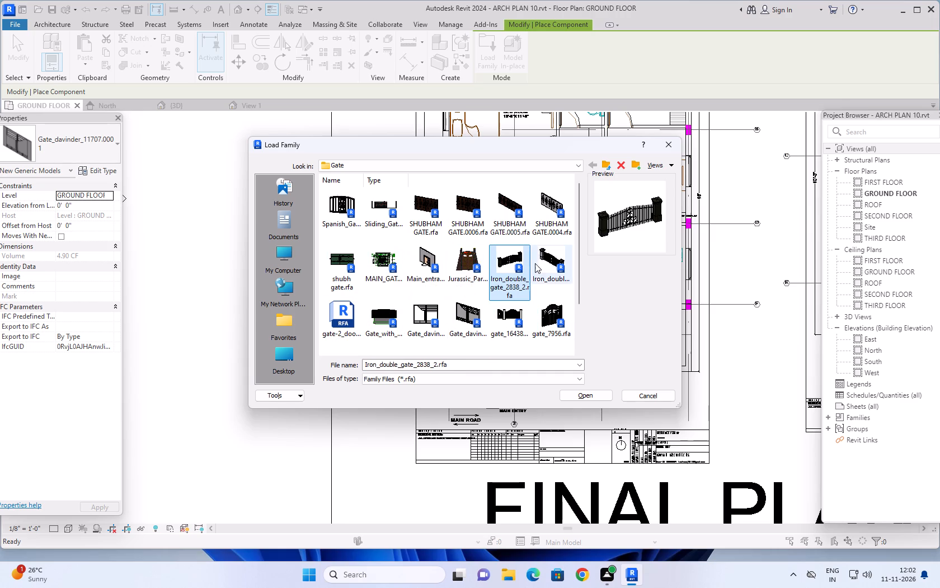
click(540, 260)
click(539, 200)
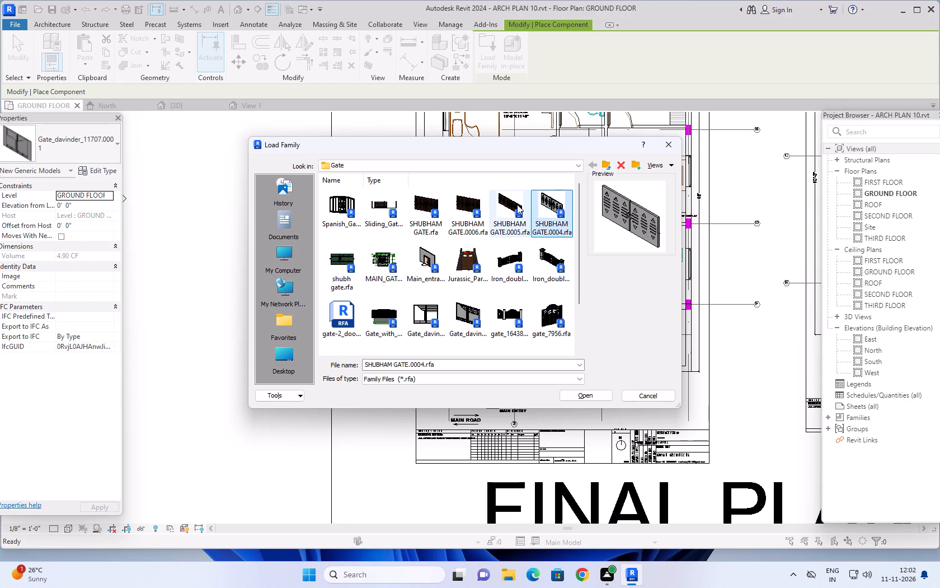
click(517, 204)
click(469, 210)
click(434, 211)
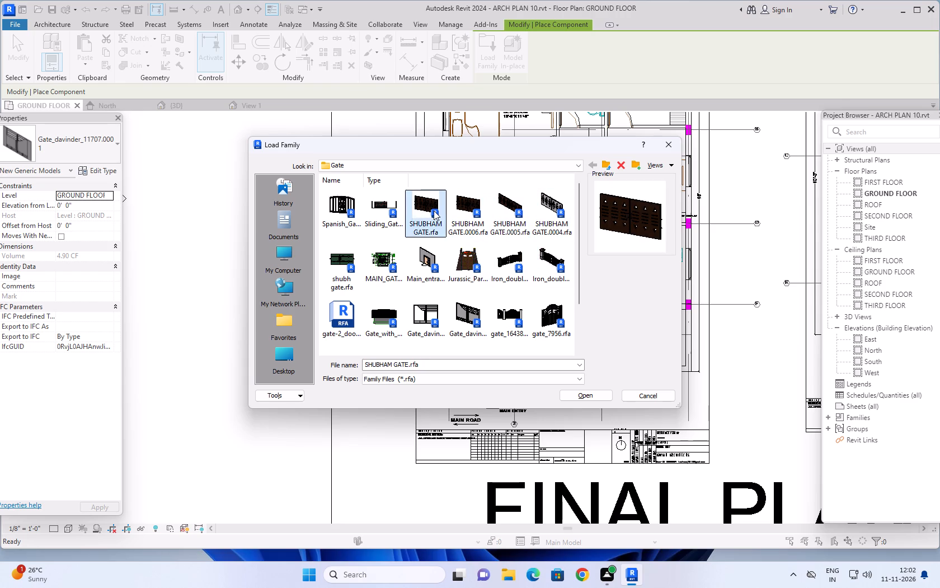
click(398, 213)
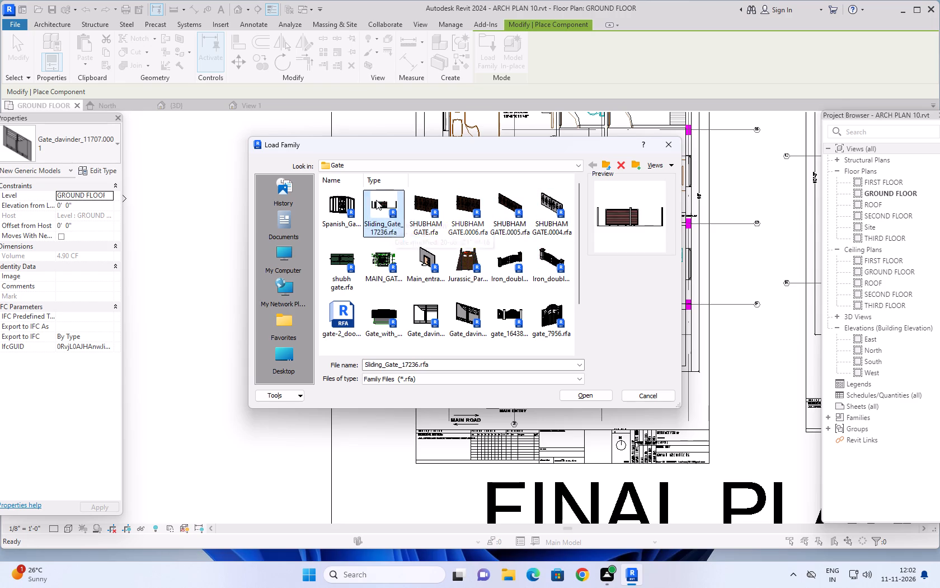
click(348, 200)
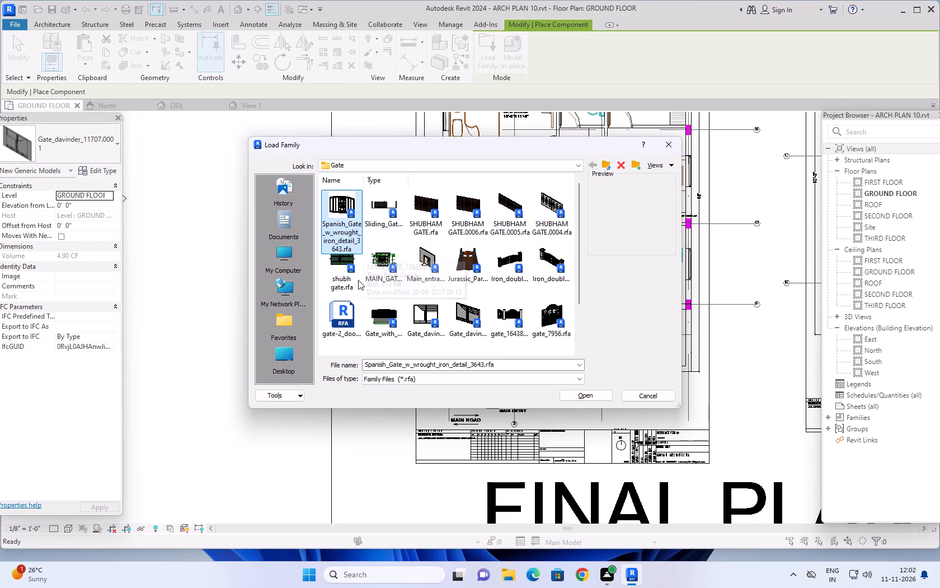
click(332, 276)
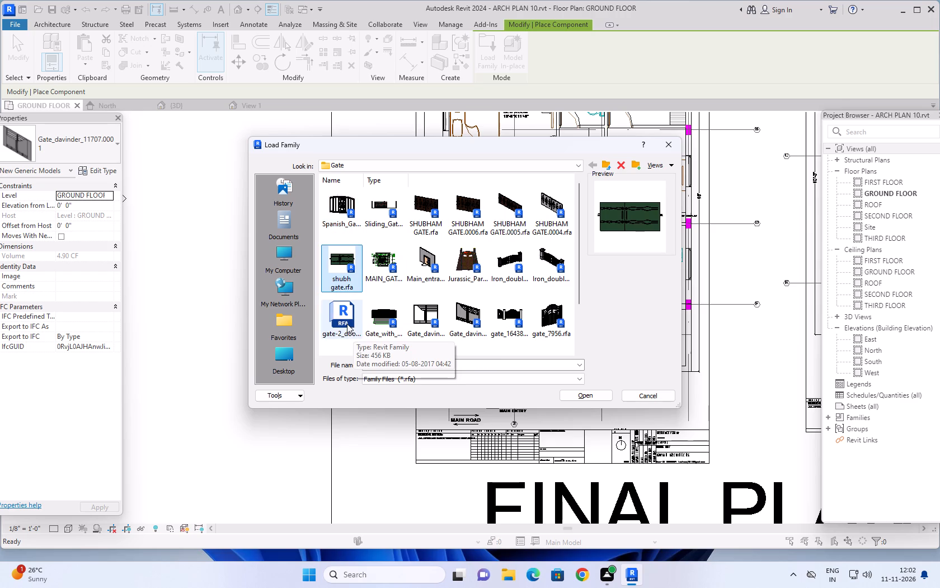
click(347, 324)
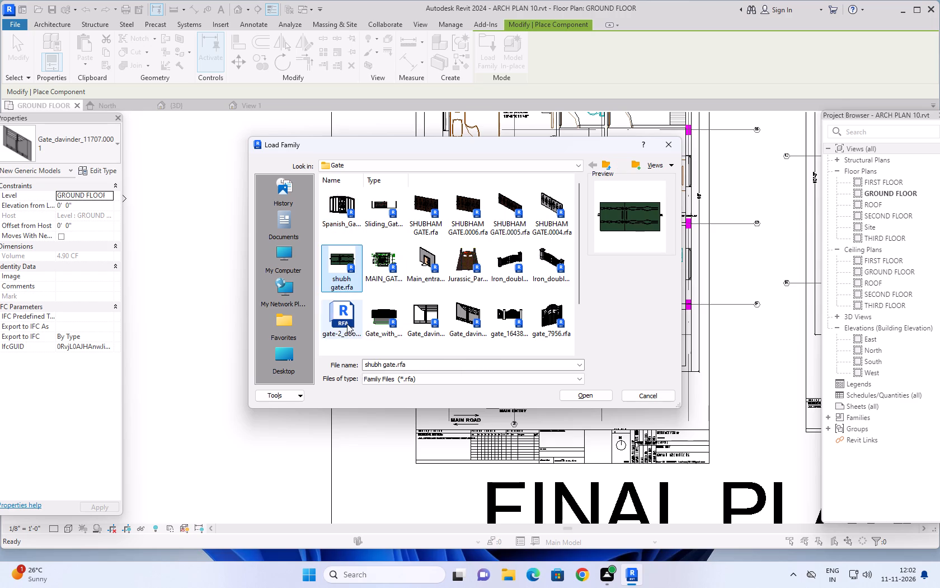
click(382, 311)
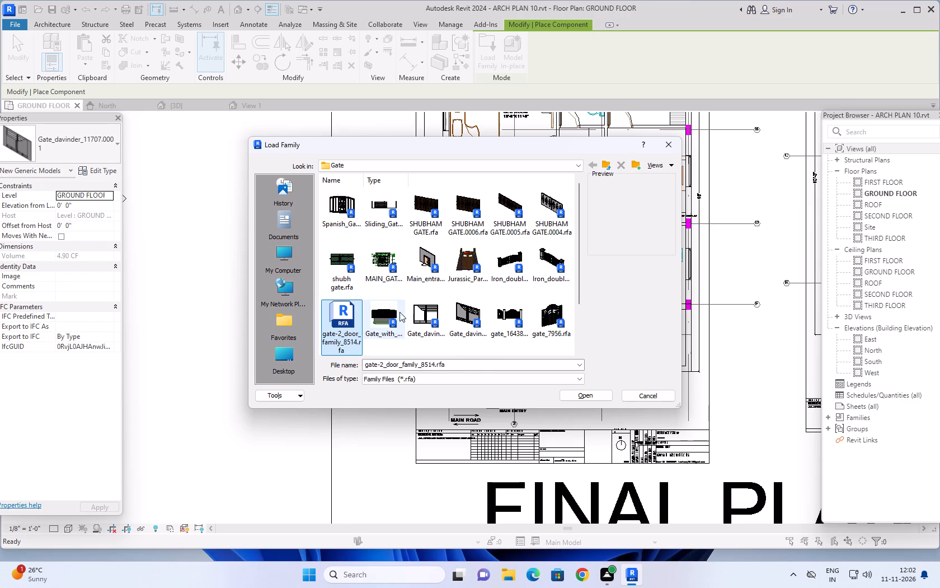
click(419, 309)
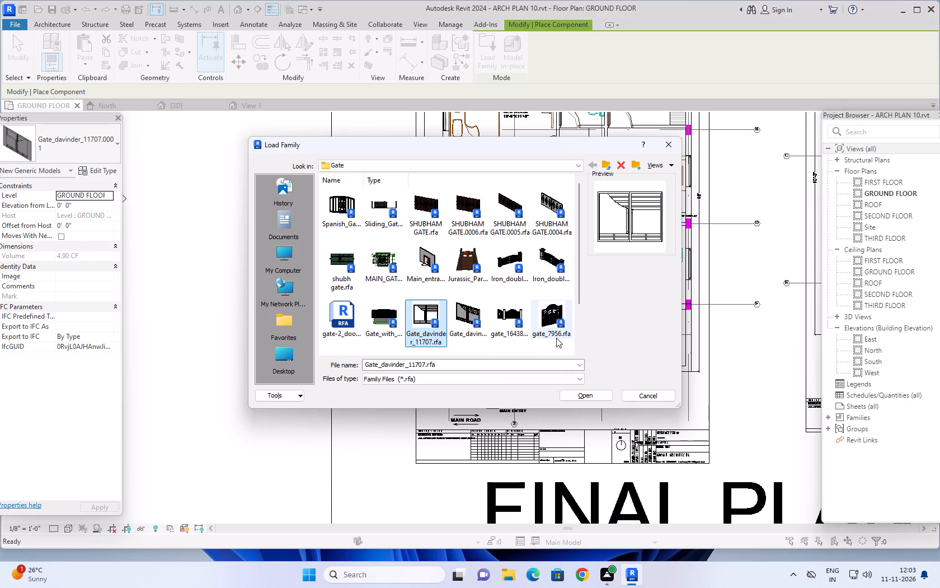
click(464, 310)
click(499, 310)
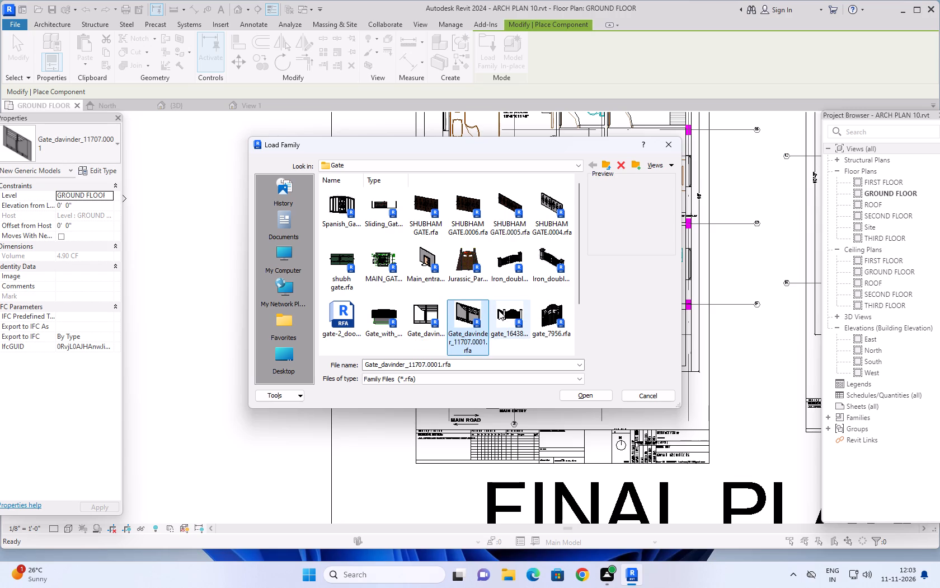
click(463, 266)
click(504, 258)
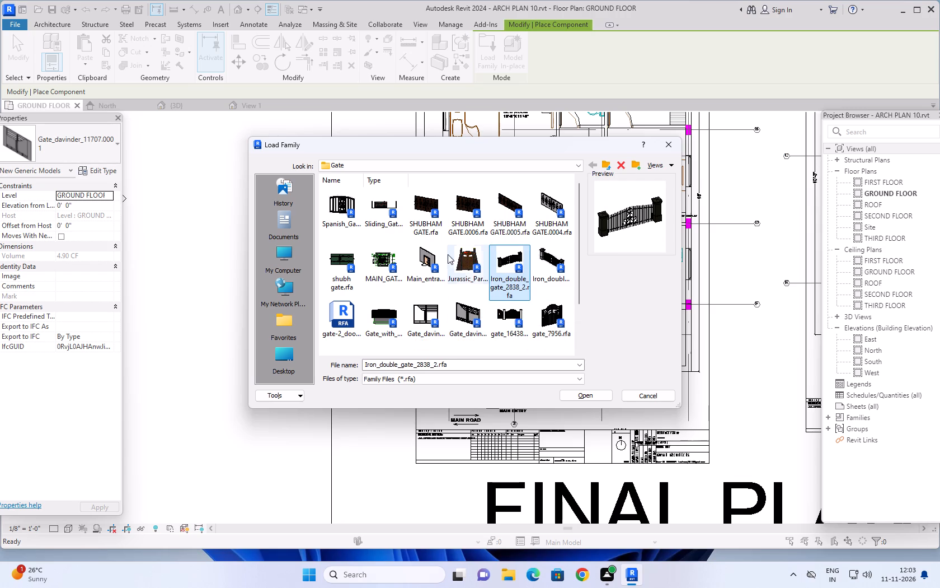
click(513, 314)
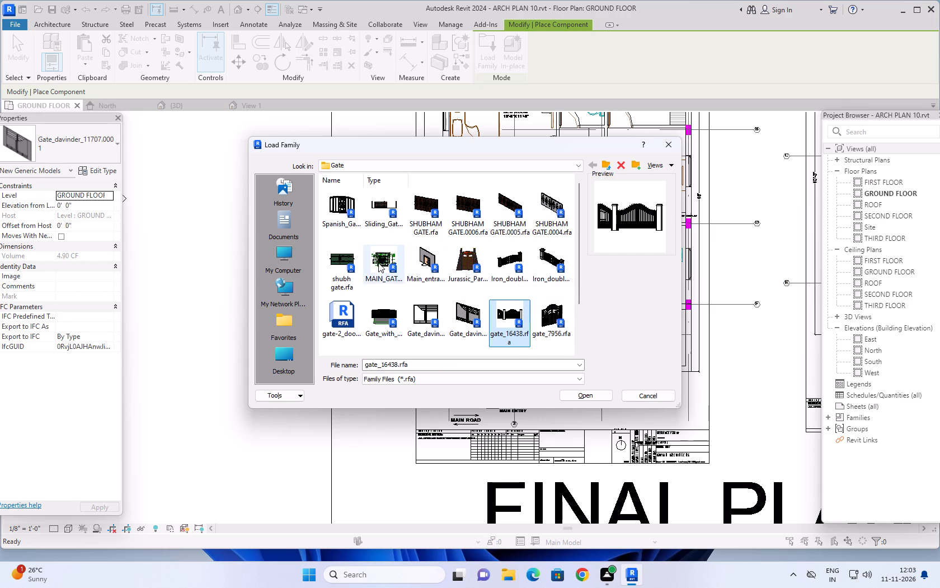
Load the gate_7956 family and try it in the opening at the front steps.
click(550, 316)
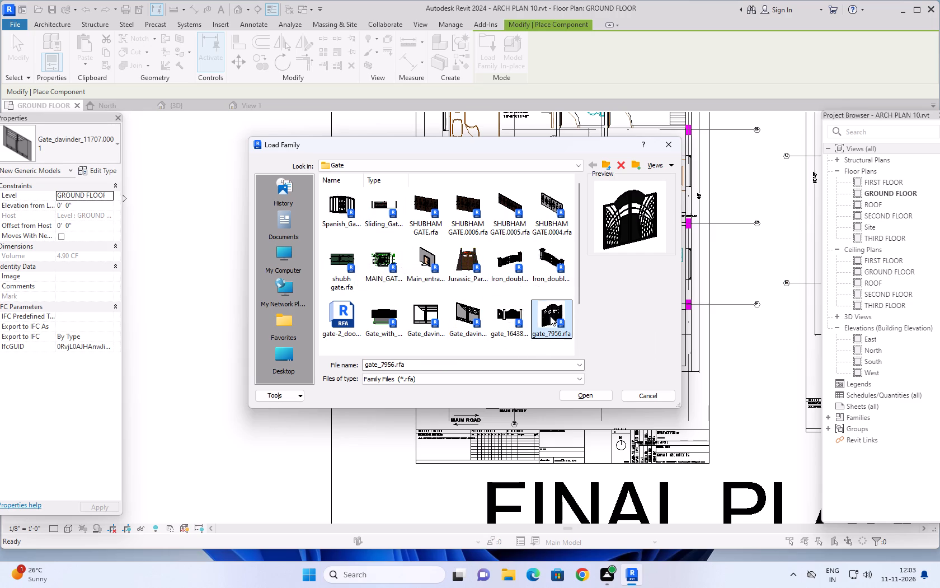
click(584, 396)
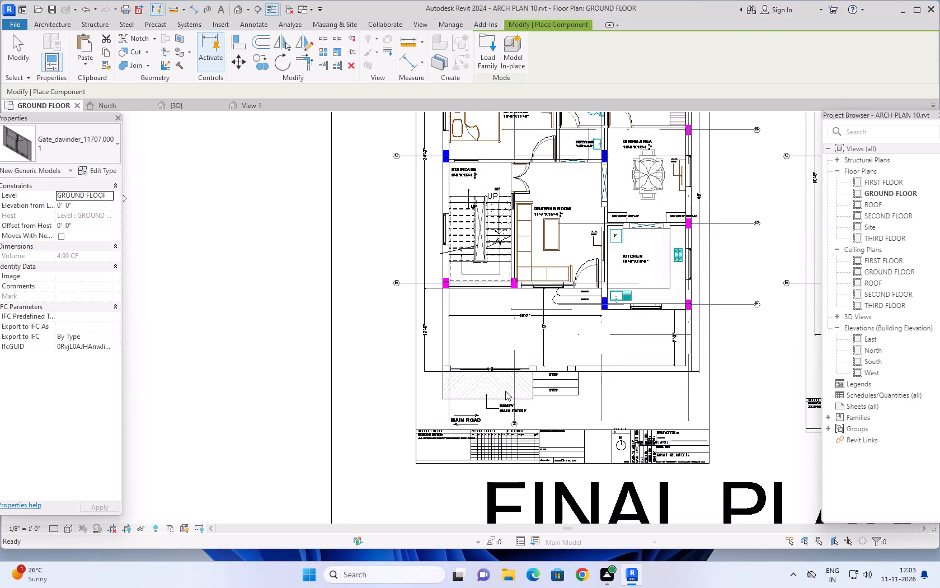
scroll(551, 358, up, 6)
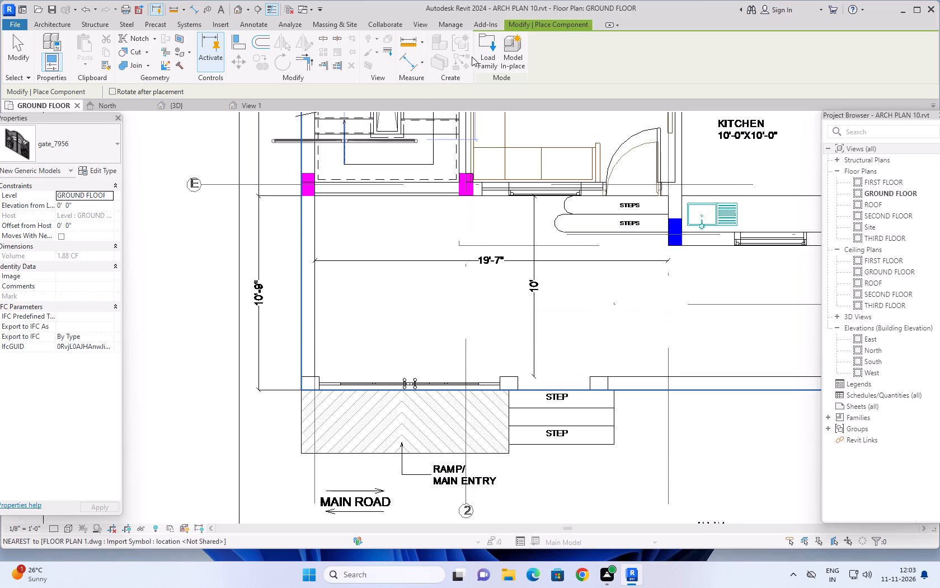
Load the Spanish_Gate_w_wrought_iron_detail_3643 family from the Gate folder.
click(485, 48)
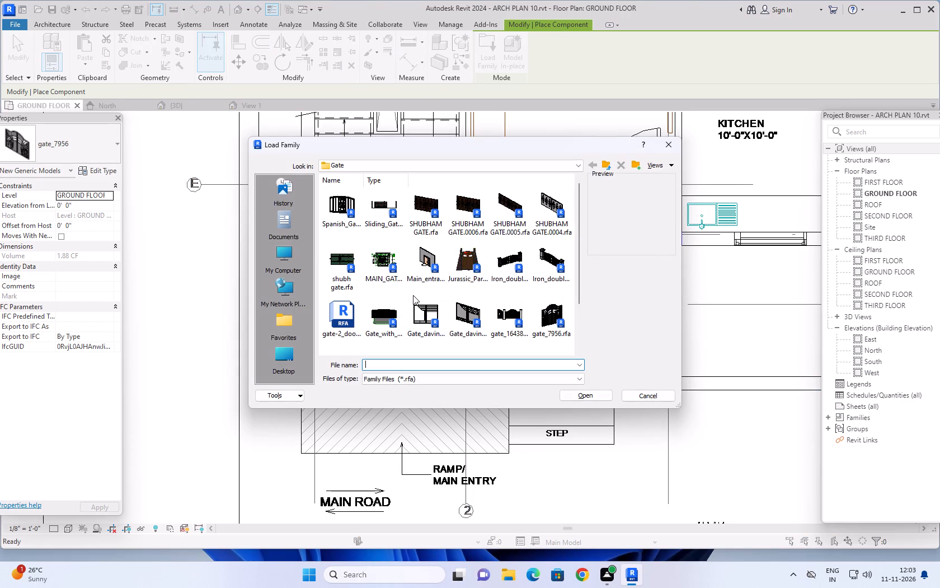
scroll(459, 254, up, 2)
click(342, 203)
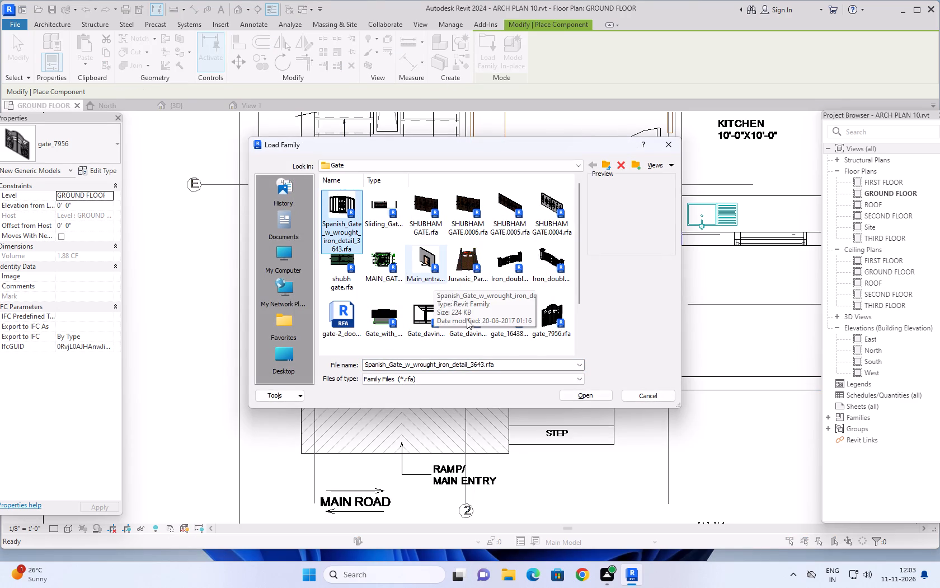
click(586, 395)
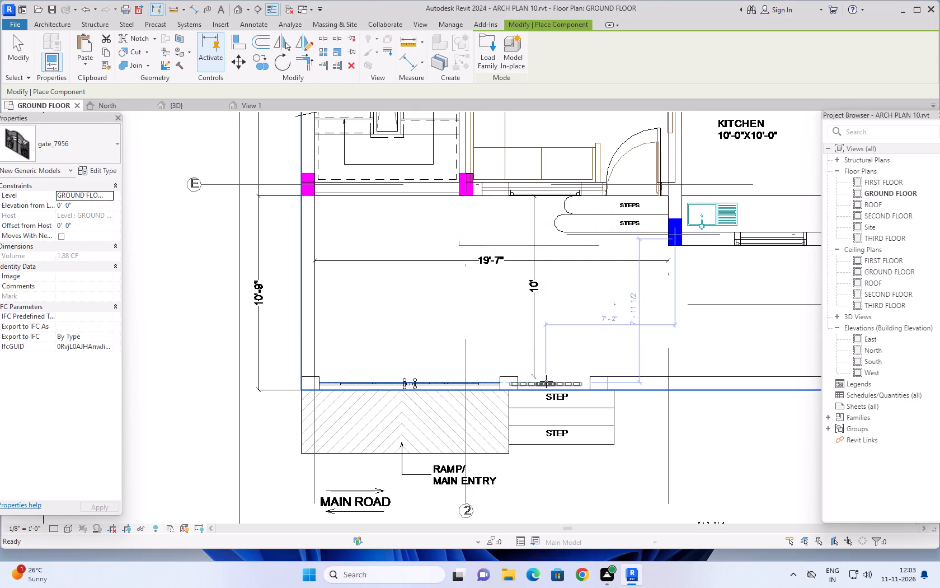
Place one Spanish wrought-iron gate between the two columns at the front steps, centred about 3'-0" from the right column's far face.
scroll(554, 380, up, 6)
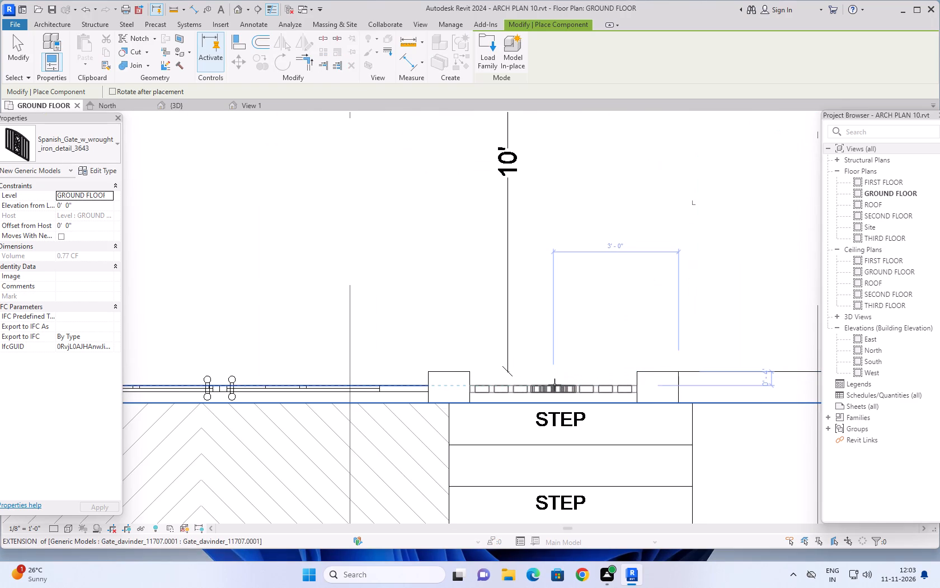
scroll(554, 385, up, 6)
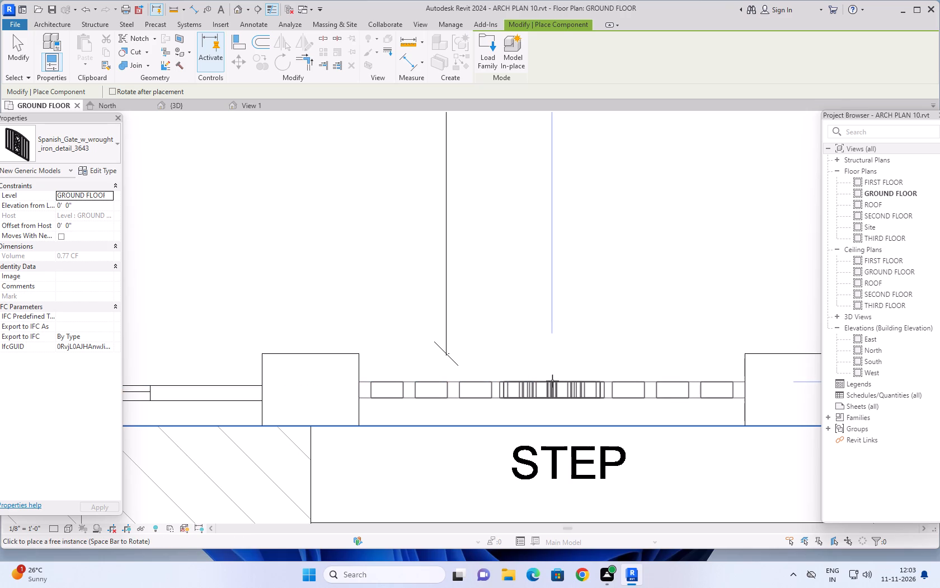
click(553, 382)
scroll(594, 306, down, 1)
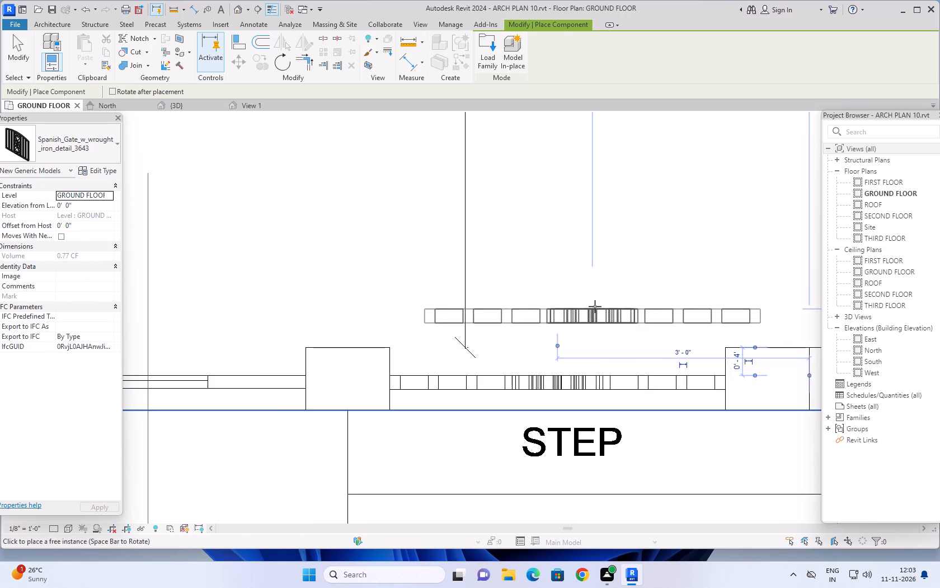
scroll(595, 306, down, 3)
key(Escape)
key(Escape)
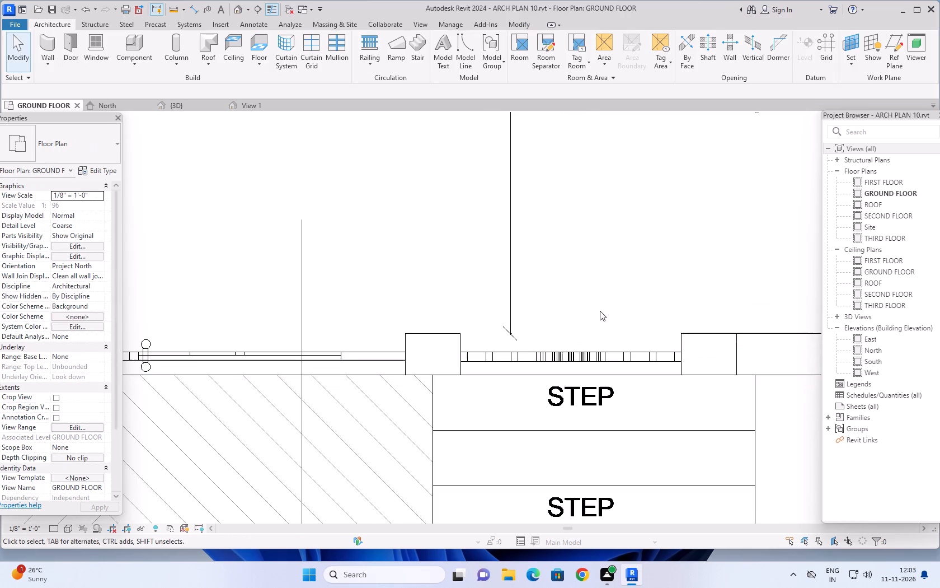
key(Escape)
scroll(600, 313, down, 3)
key(Escape)
key(Escape)
key(Escape)
Examine the ramp gate and the front-step gate between their columns in the 3D view.
click(178, 106)
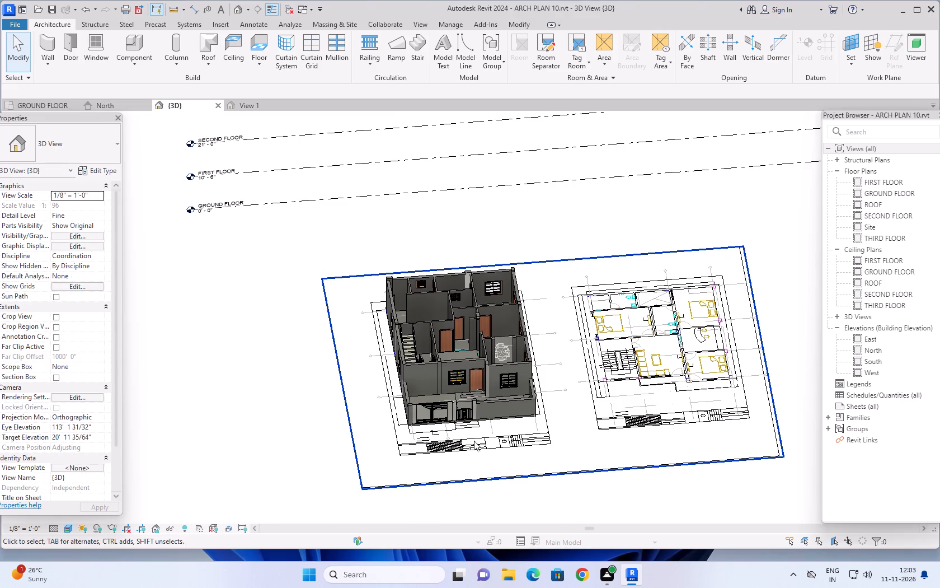
shift+middle_drag(480, 447, 468, 345)
scroll(447, 409, up, 6)
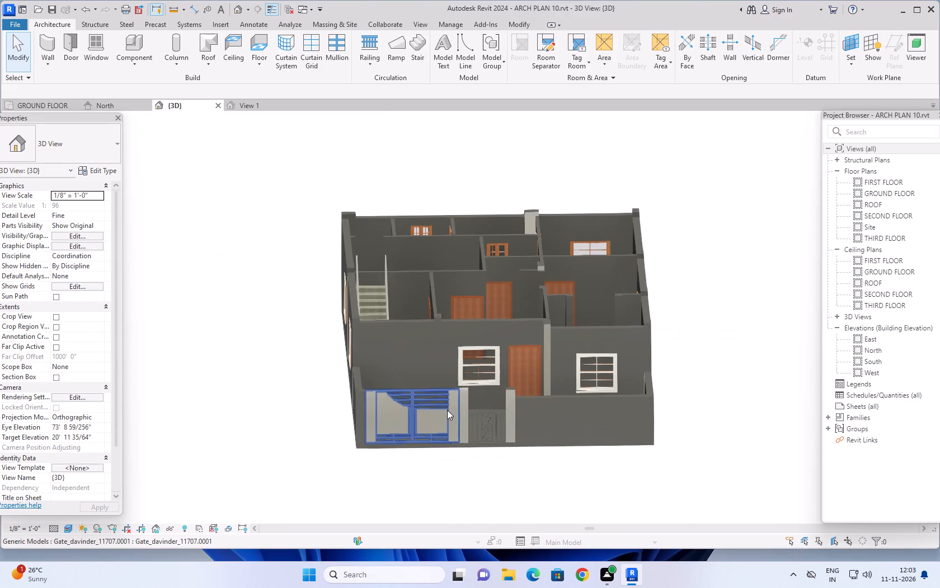
shift+middle_drag(494, 437, 490, 403)
shift+scroll(490, 403, up, 1)
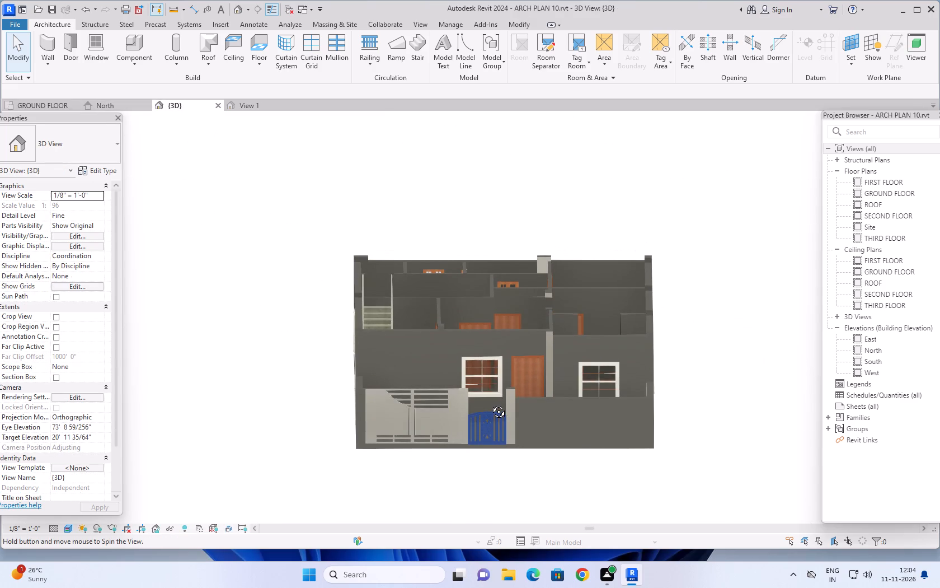
shift+middle_drag(490, 403, 490, 403)
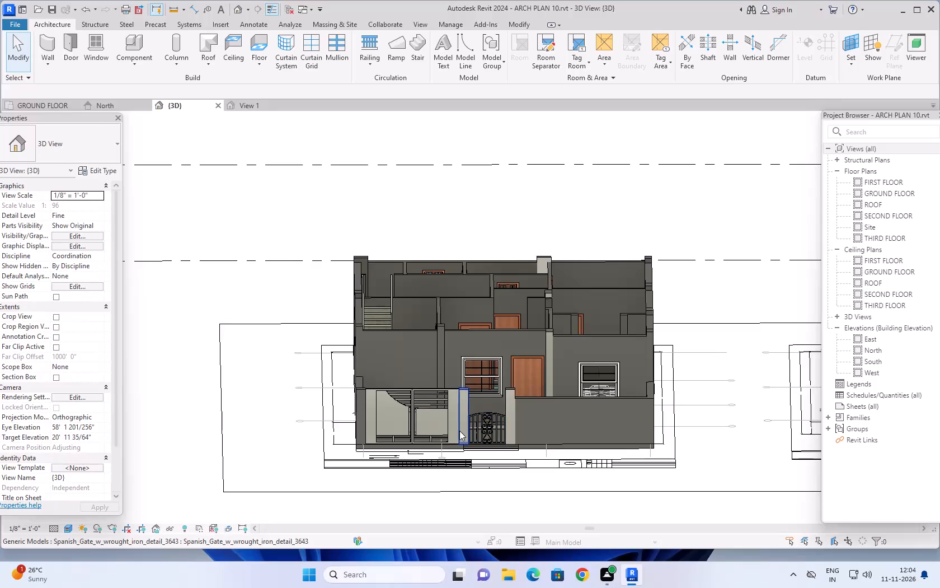
scroll(474, 416, up, 3)
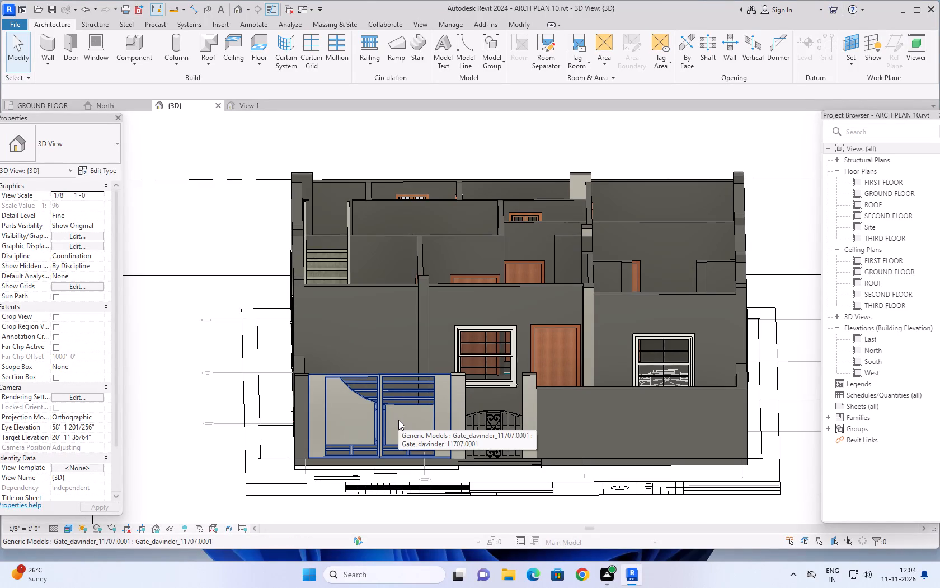
shift+middle_drag(397, 413, 402, 370)
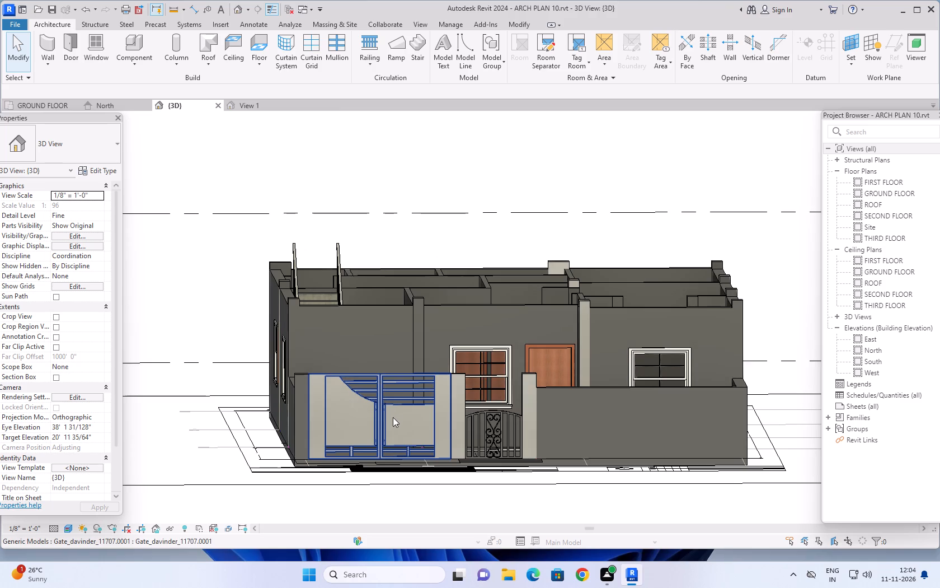
scroll(383, 413, up, 2)
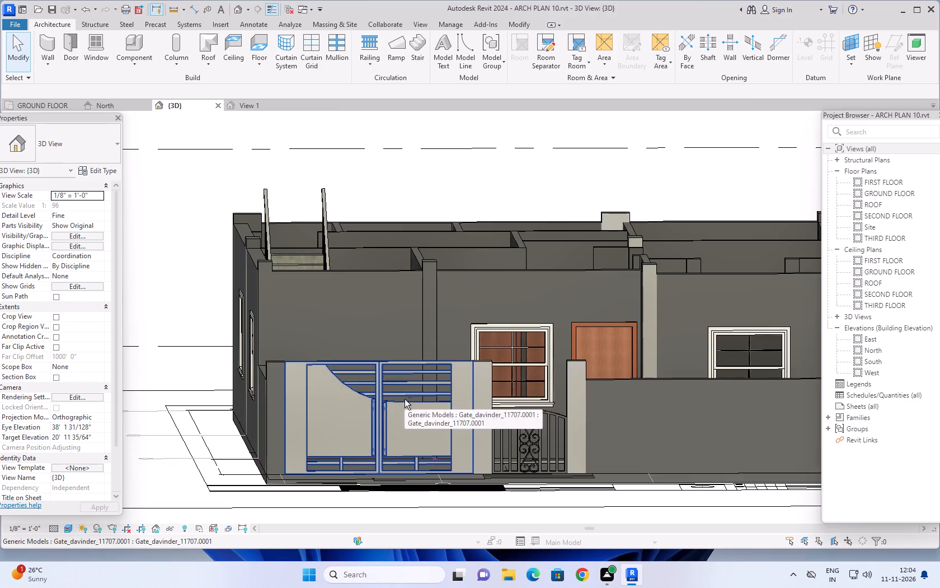
shift+middle_drag(405, 399, 396, 400)
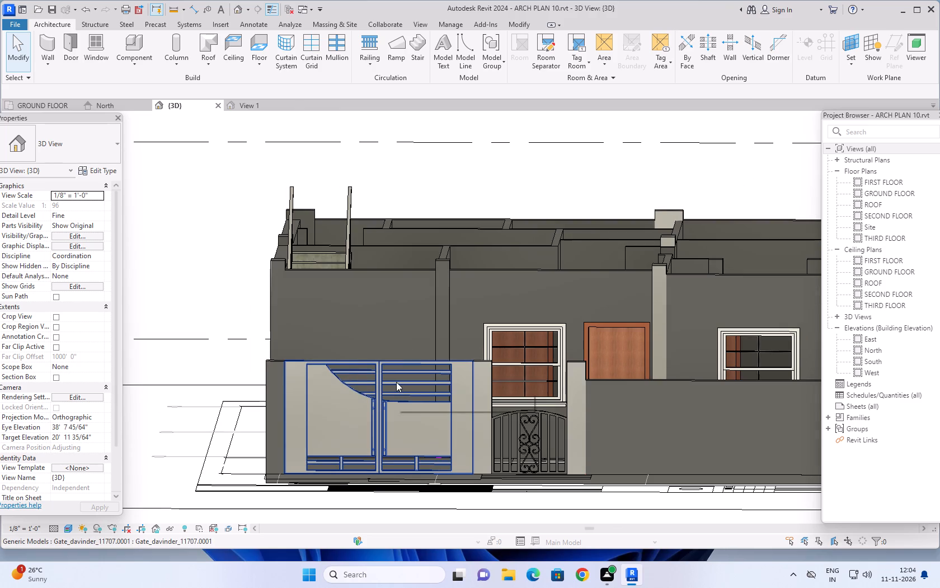
Open the ramp gate family Gate_davinder_11707.0001 for editing and check the frame extrusions of its two leaves.
double_click(396, 382)
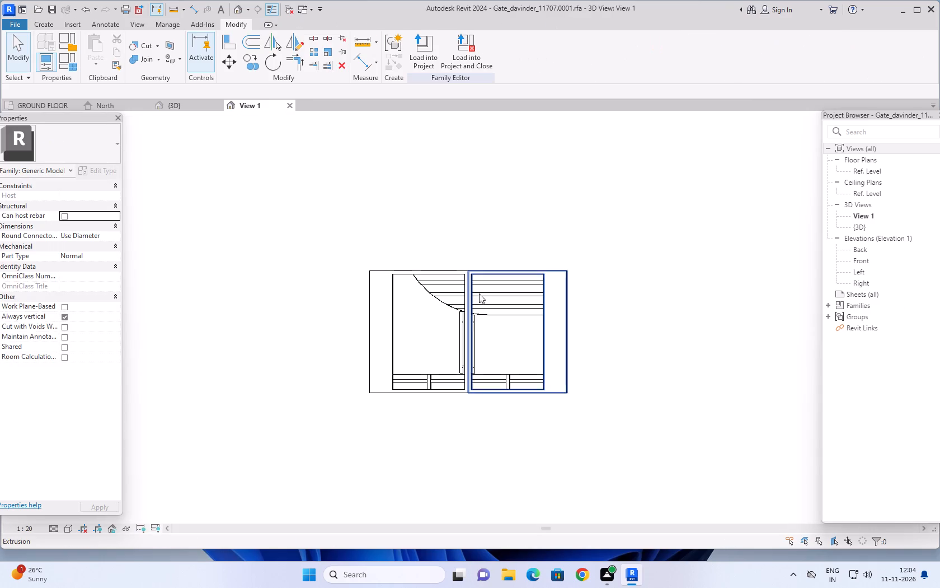
click(491, 273)
scroll(491, 280, up, 2)
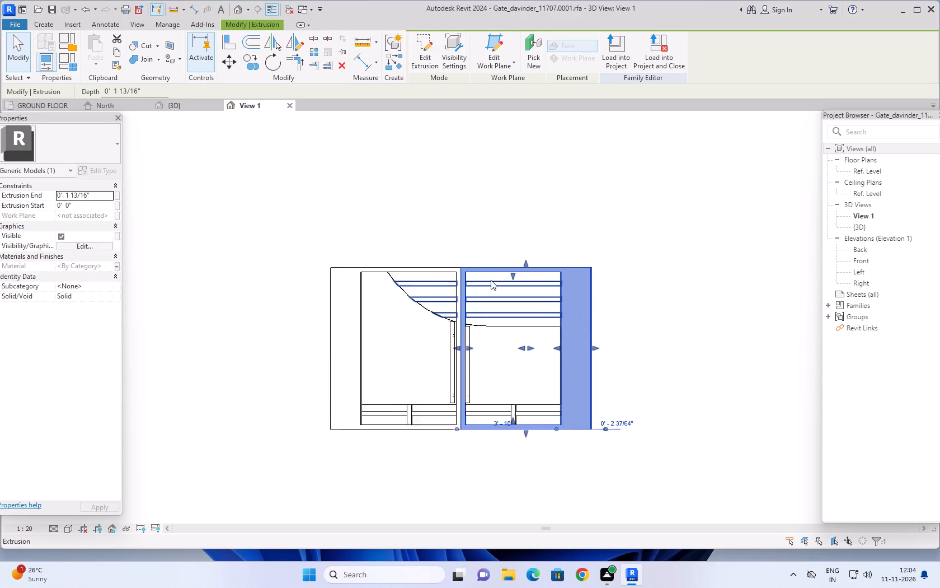
scroll(491, 280, up, 1)
ctrl+click(426, 270)
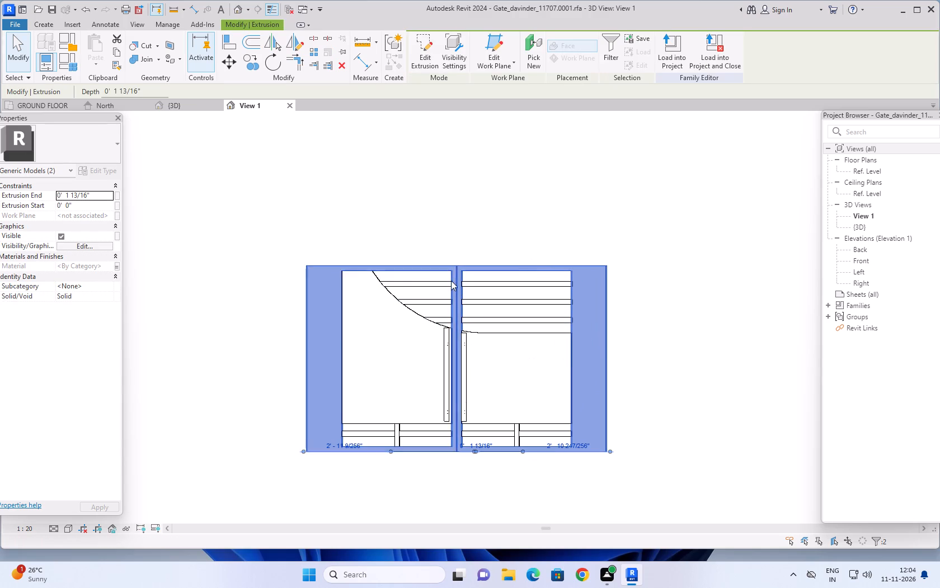
scroll(483, 283, up, 1)
key(Escape)
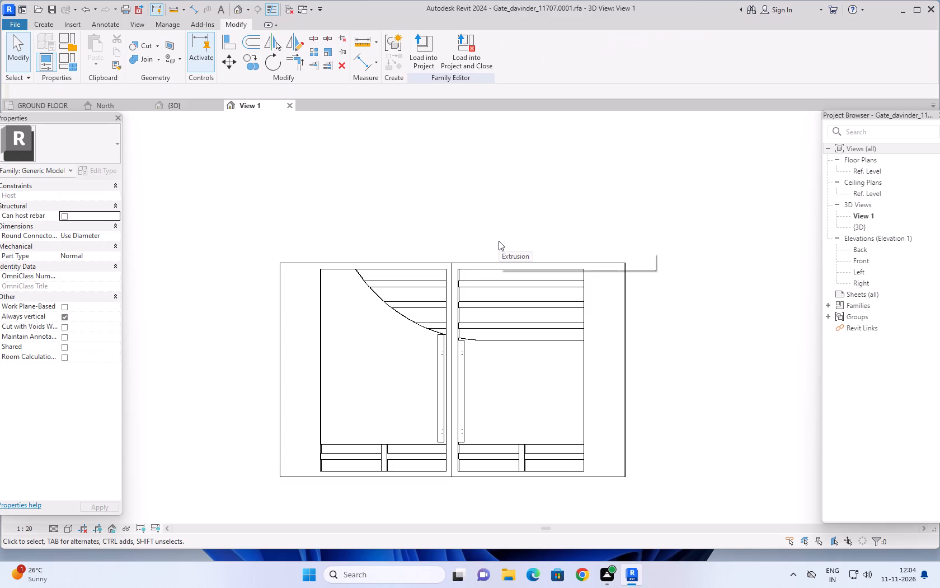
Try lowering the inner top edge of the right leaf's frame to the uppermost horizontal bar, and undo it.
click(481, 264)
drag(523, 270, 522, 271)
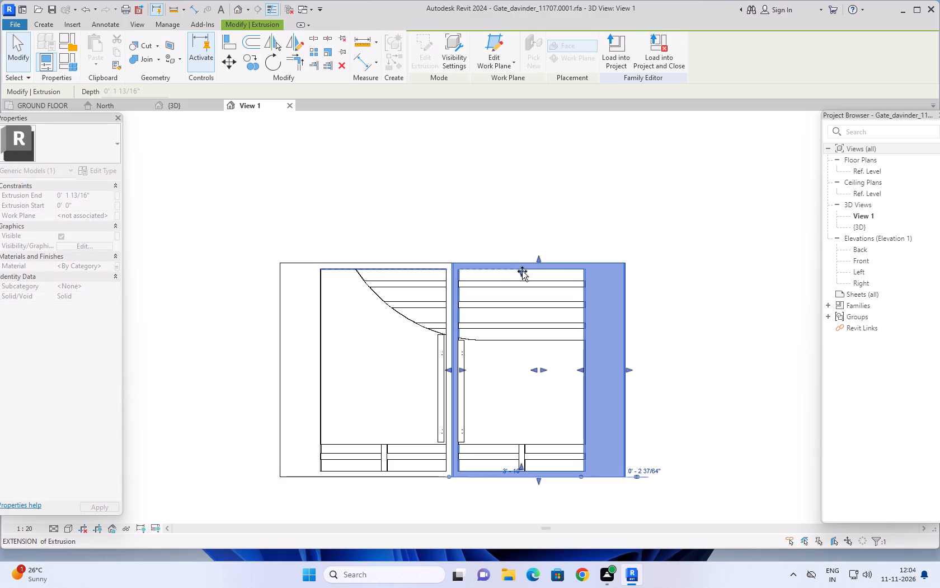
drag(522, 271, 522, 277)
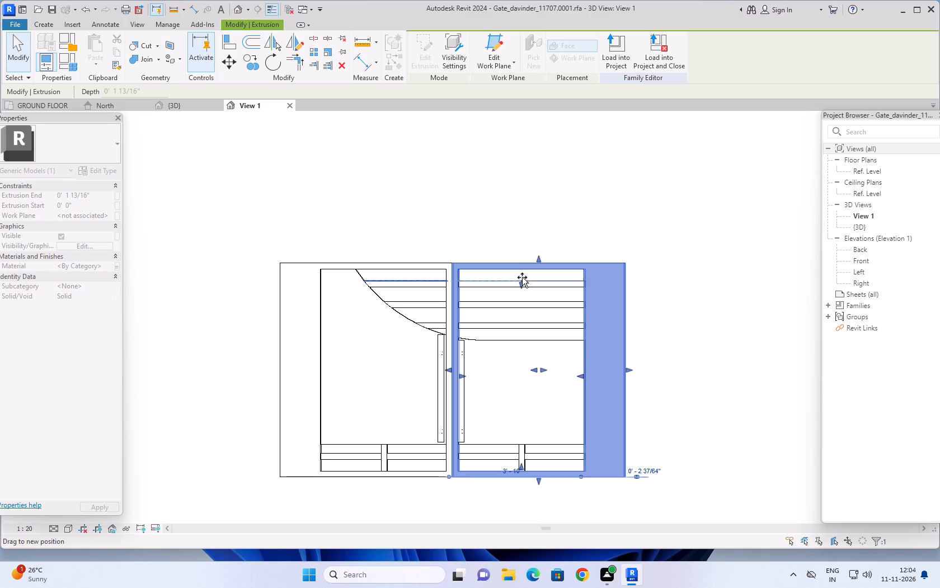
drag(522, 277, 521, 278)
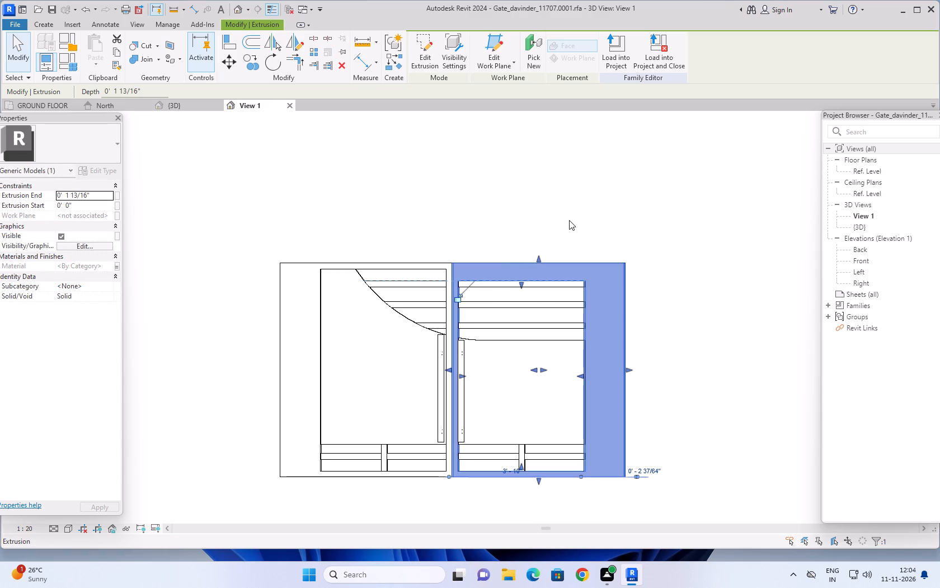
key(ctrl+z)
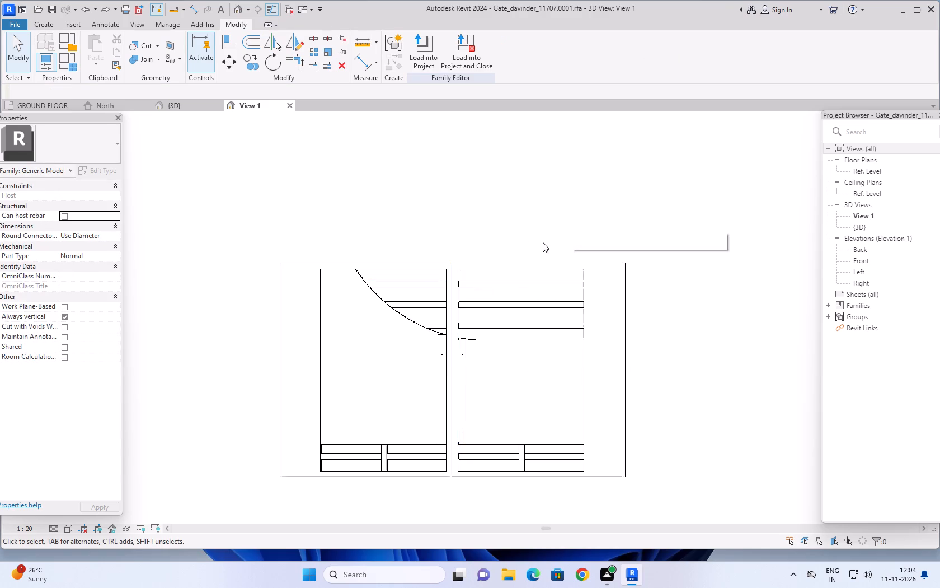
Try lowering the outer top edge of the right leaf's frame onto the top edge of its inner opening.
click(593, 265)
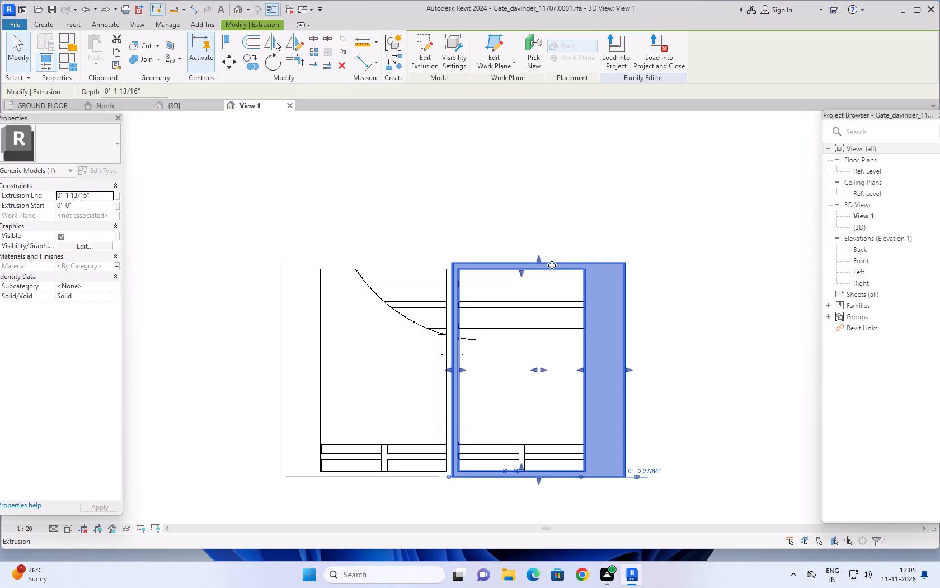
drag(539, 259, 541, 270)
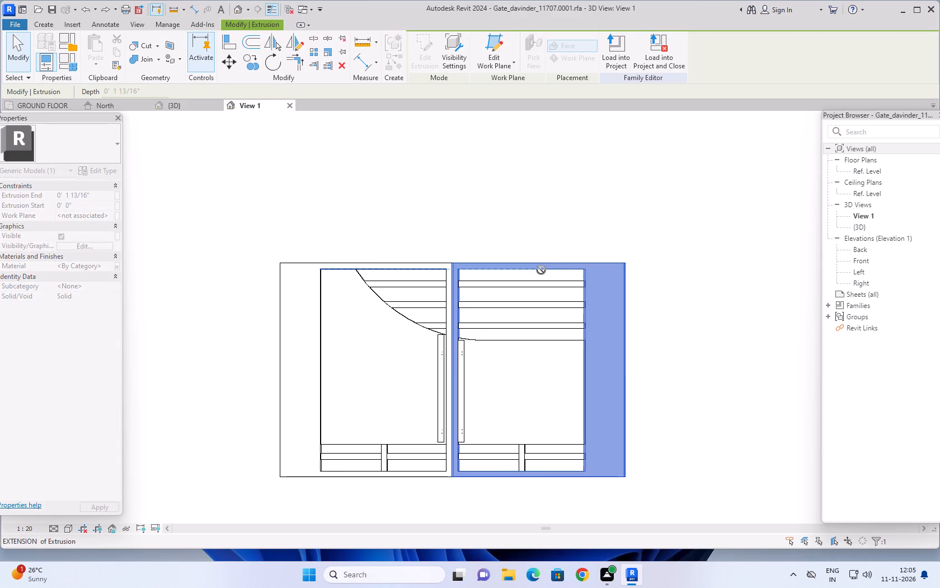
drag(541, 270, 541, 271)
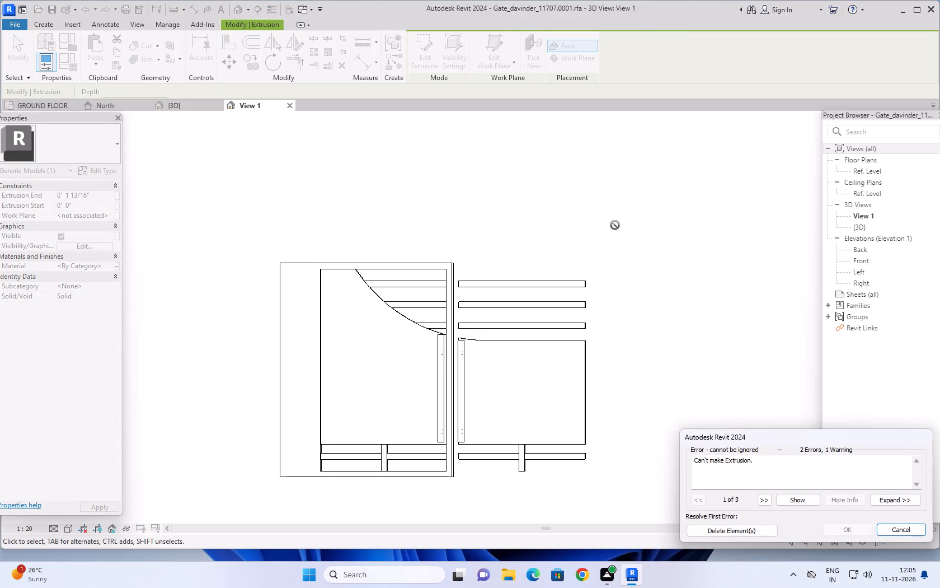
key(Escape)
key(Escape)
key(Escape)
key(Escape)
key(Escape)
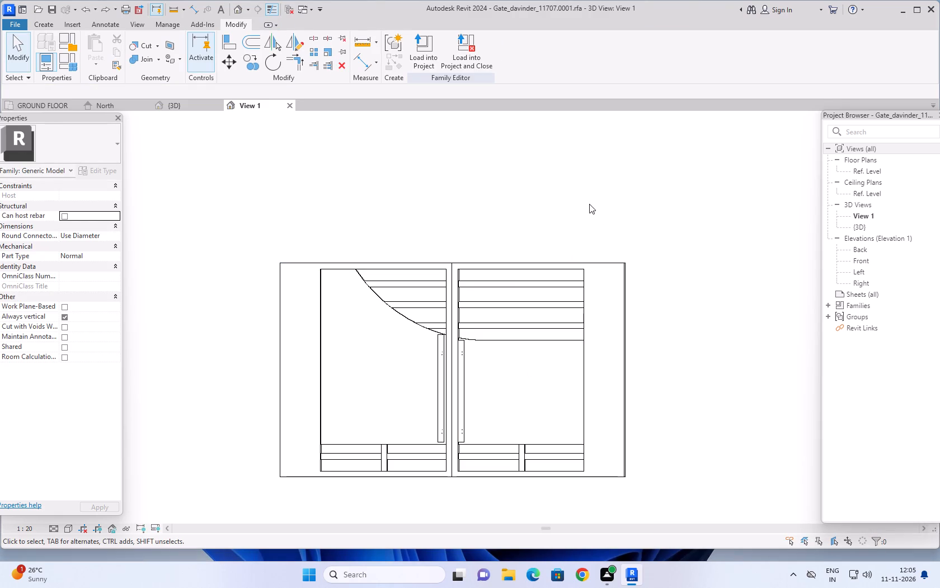
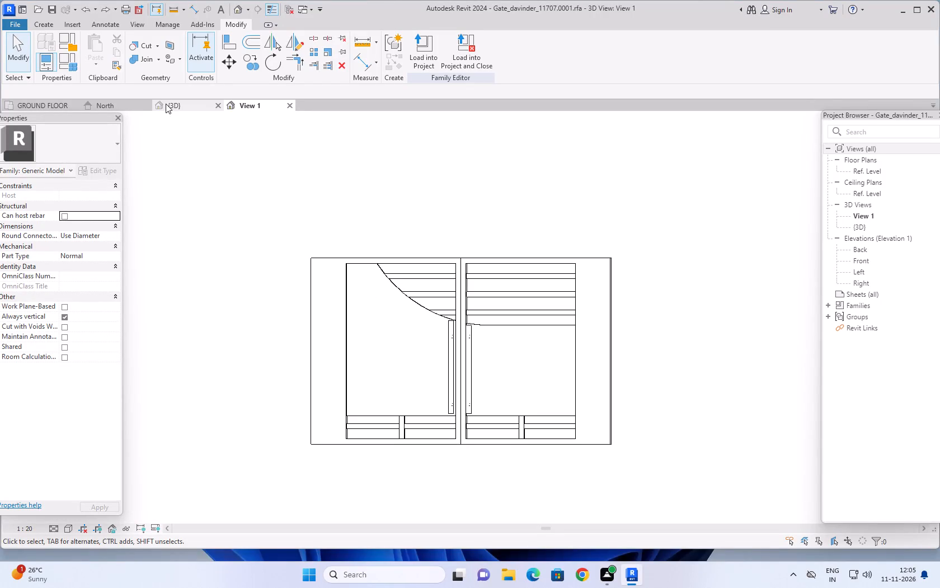
Examine the front gates and boundary wall in the ground floor plan and the house project's 3D view.
click(55, 105)
scroll(483, 353, down, 1)
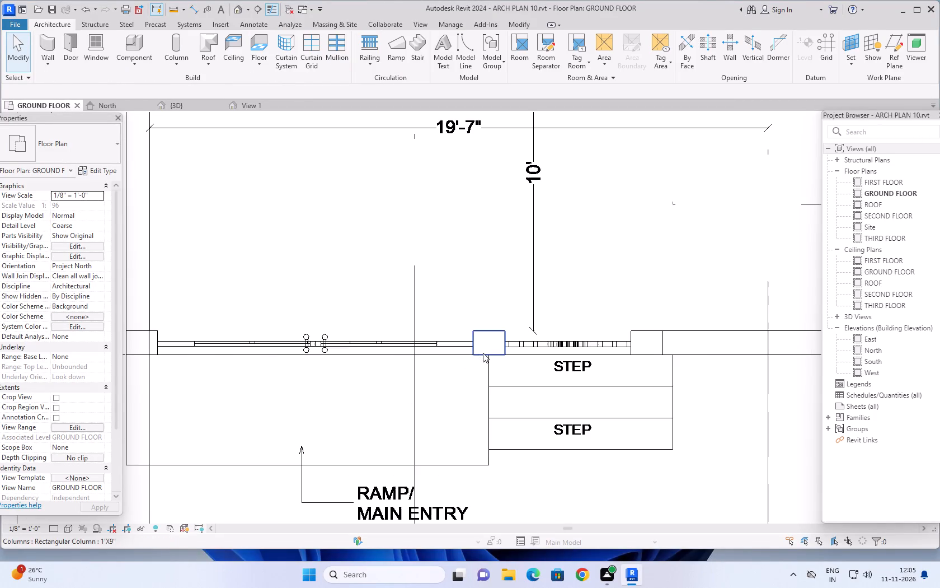
click(184, 109)
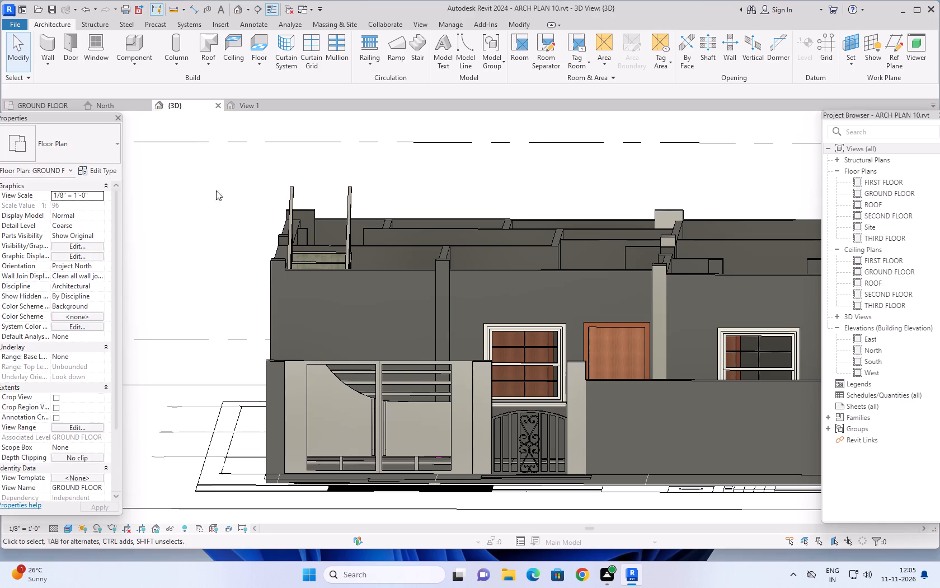
scroll(430, 413, down, 1)
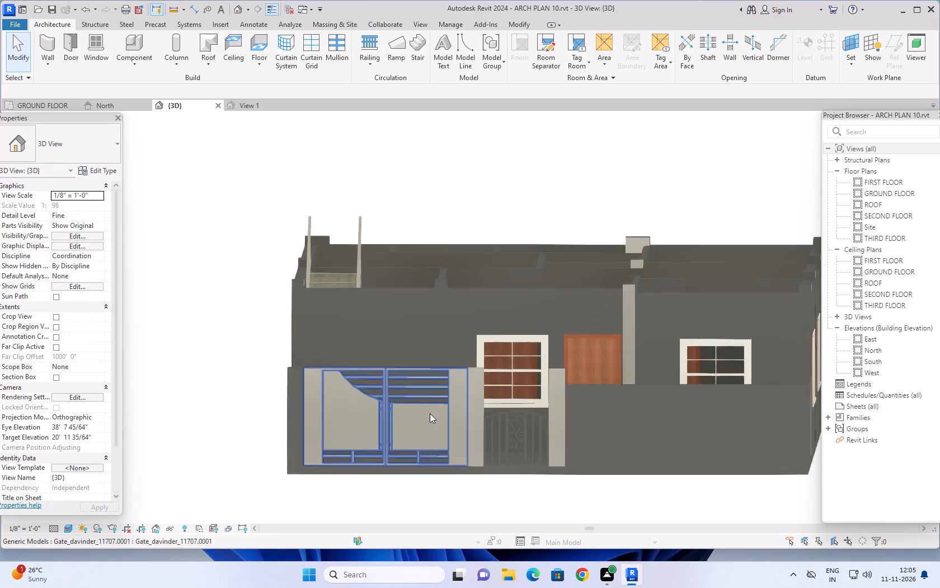
scroll(430, 413, down, 1)
middle_drag(438, 498, 438, 483)
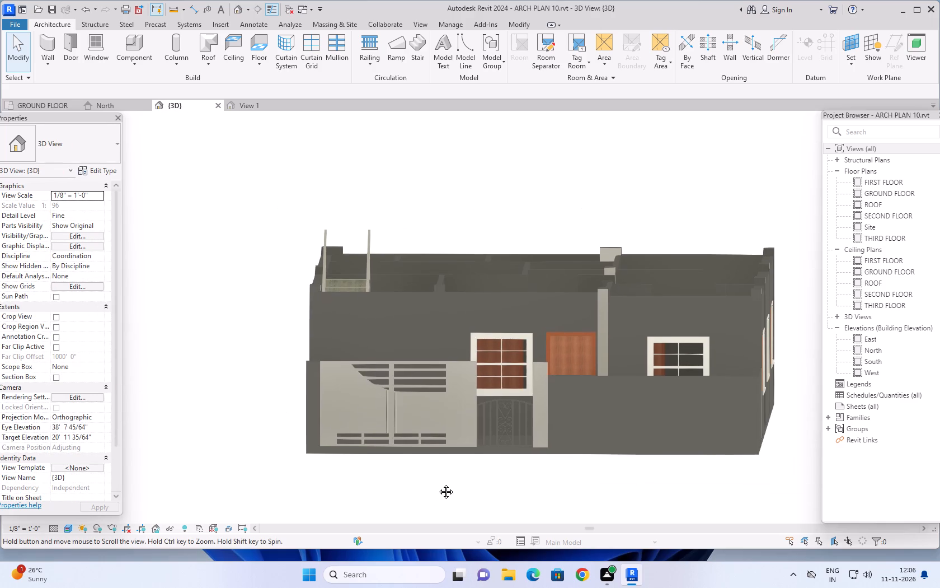
middle_drag(438, 483, 452, 451)
scroll(412, 436, up, 1)
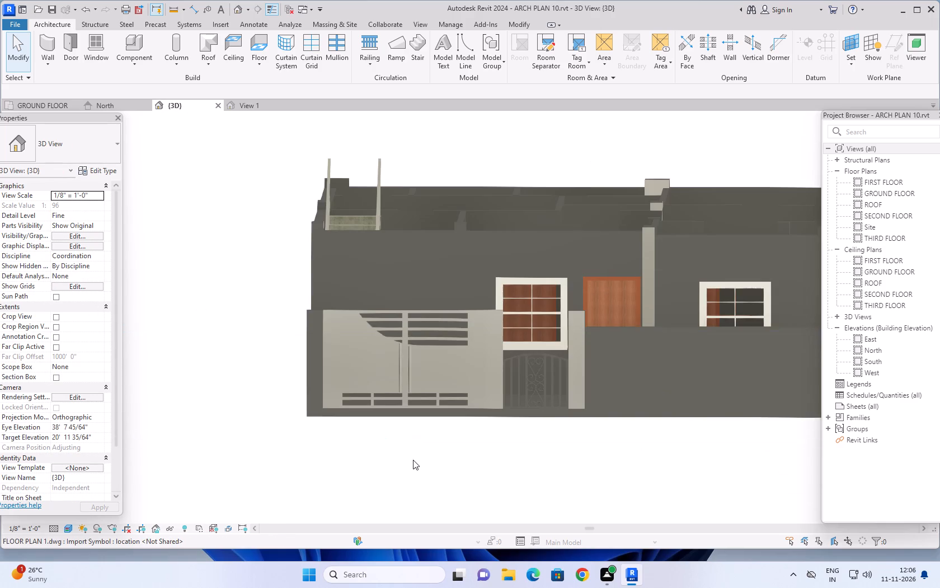
scroll(420, 469, up, 3)
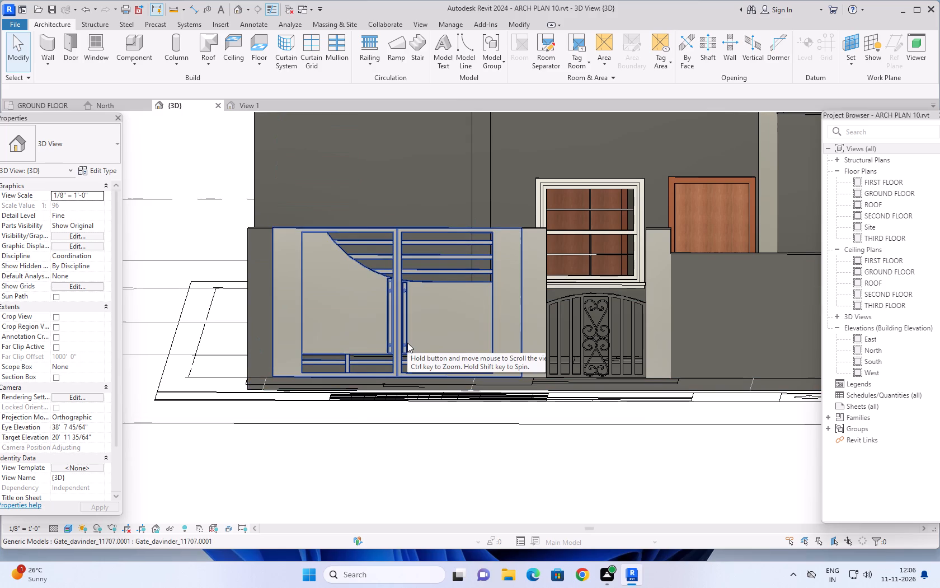
scroll(552, 447, down, 2)
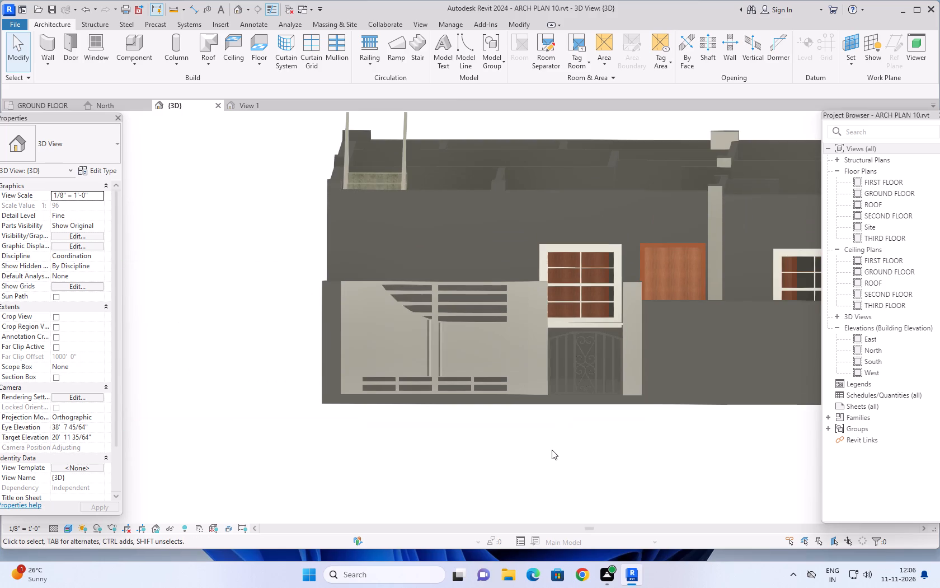
middle_drag(543, 446, 418, 460)
key(Escape)
key(Escape)
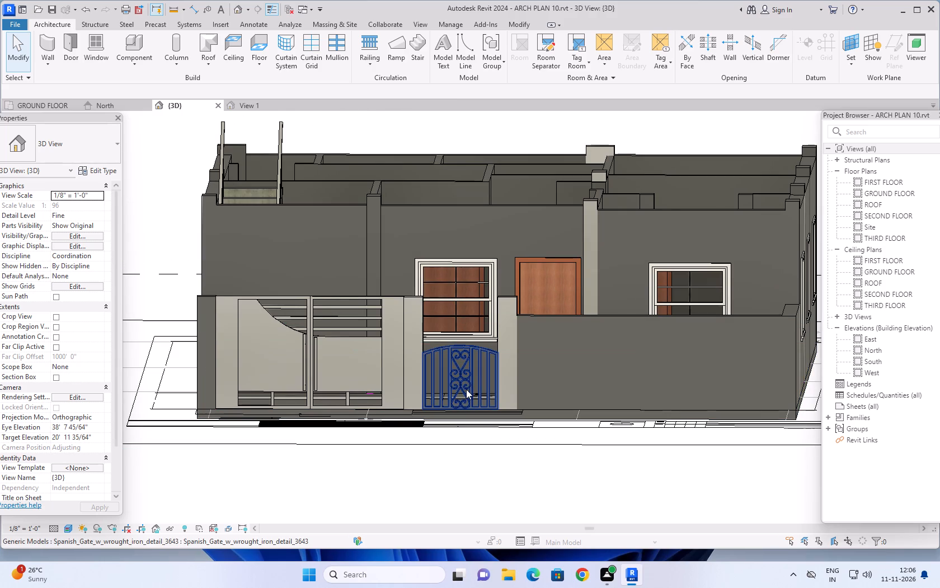
Inspect how the small wrought-iron gate fits in the opening between its two pillars.
click(466, 389)
scroll(466, 389, up, 2)
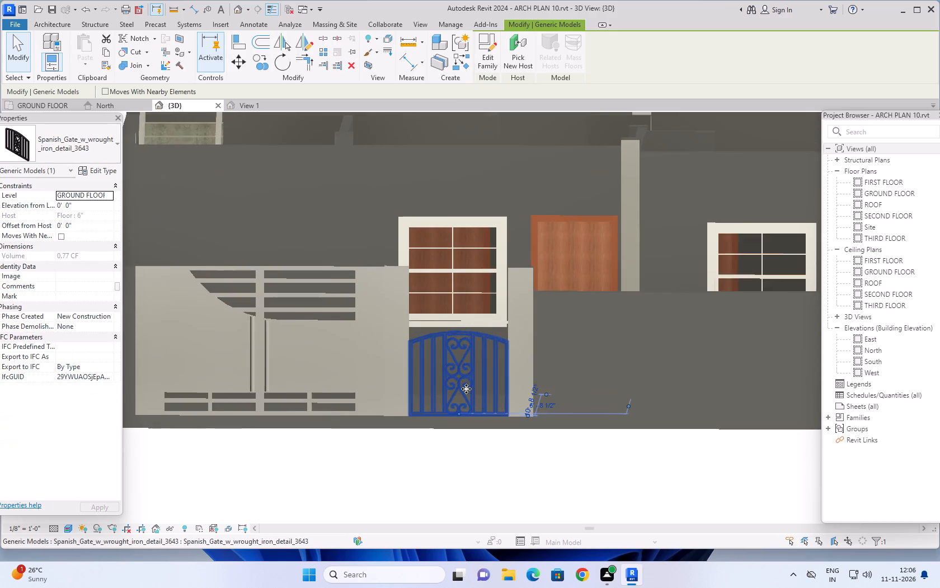
scroll(466, 389, up, 4)
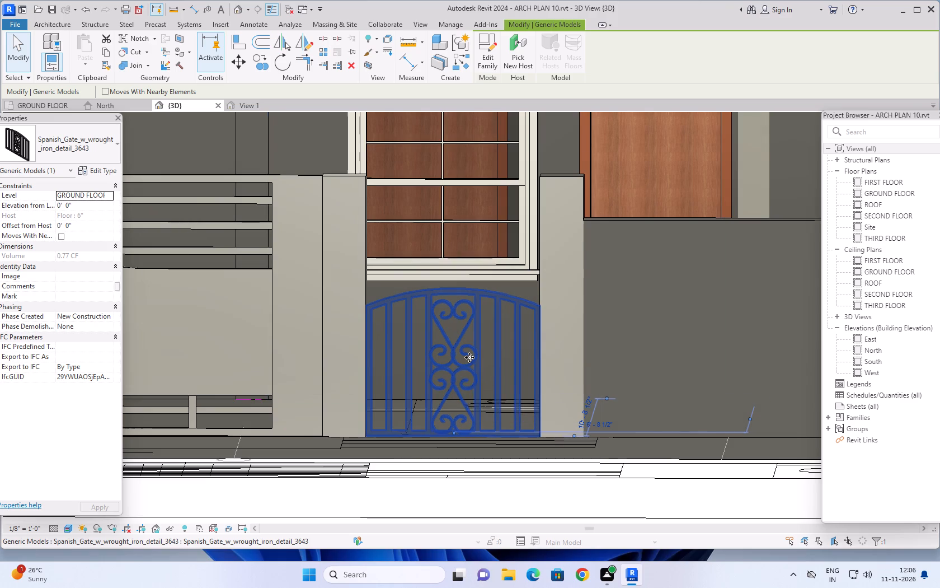
scroll(469, 357, down, 8)
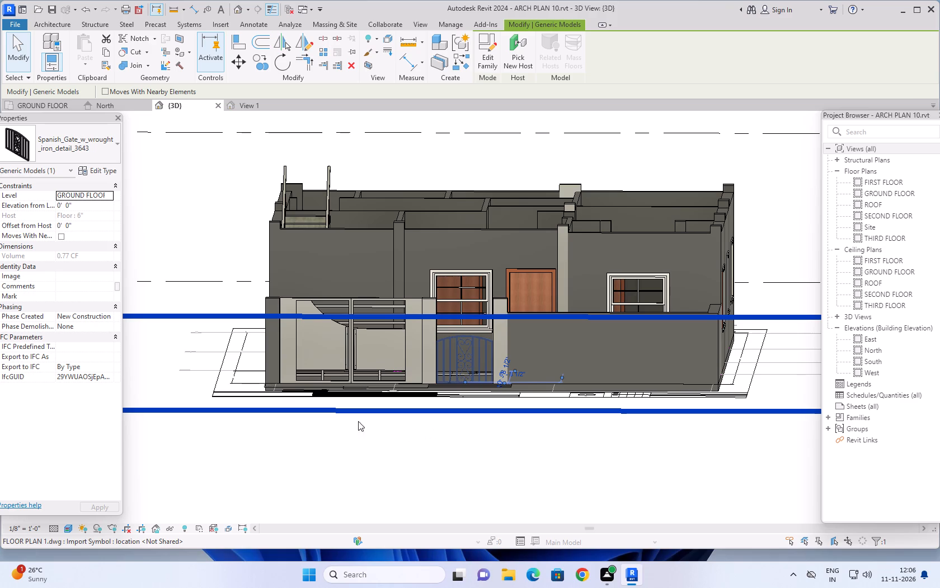
key(Escape)
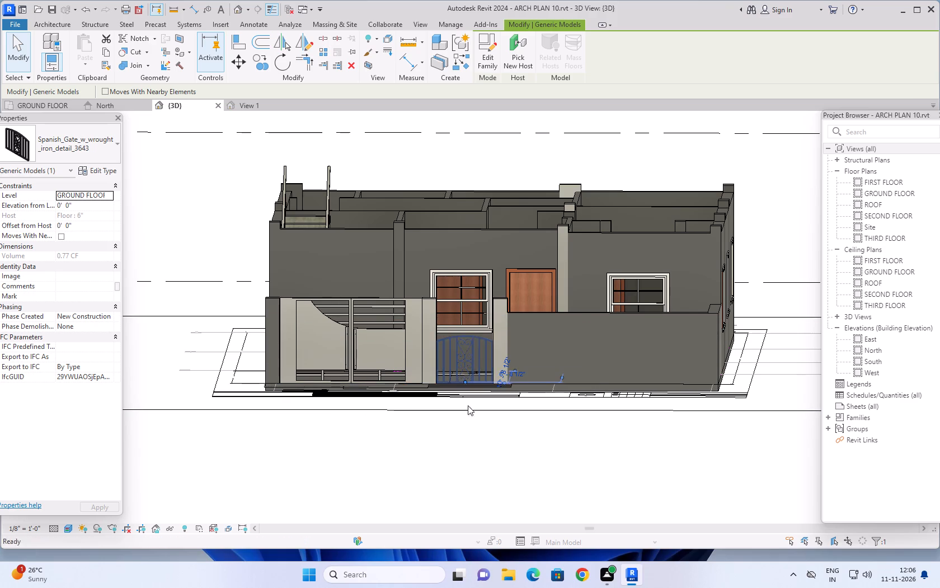
key(Escape)
key(Escape)
key(Escape)
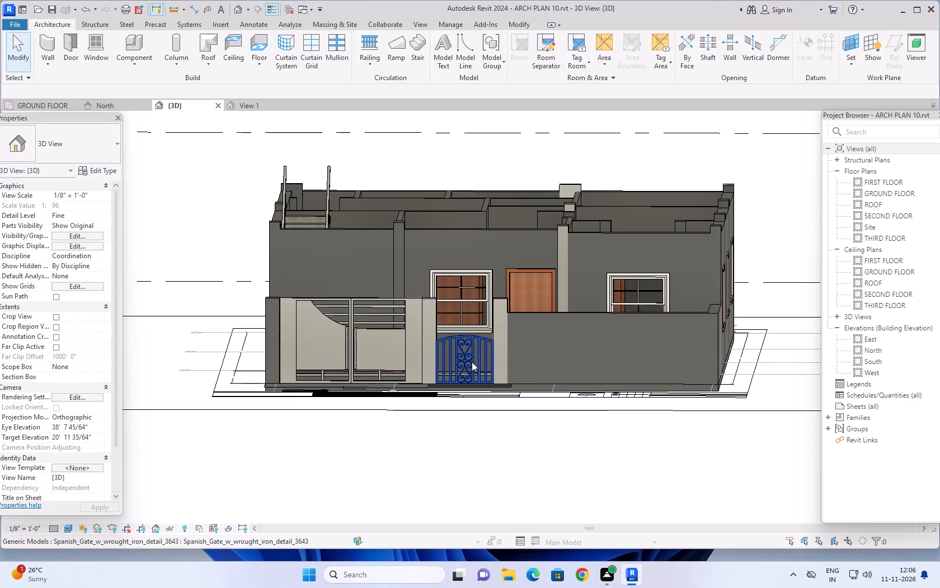
Open the small wrought-iron gate's family for editing, inspect its frame extrusion, and bring up the family's default 3D view.
double_click(471, 358)
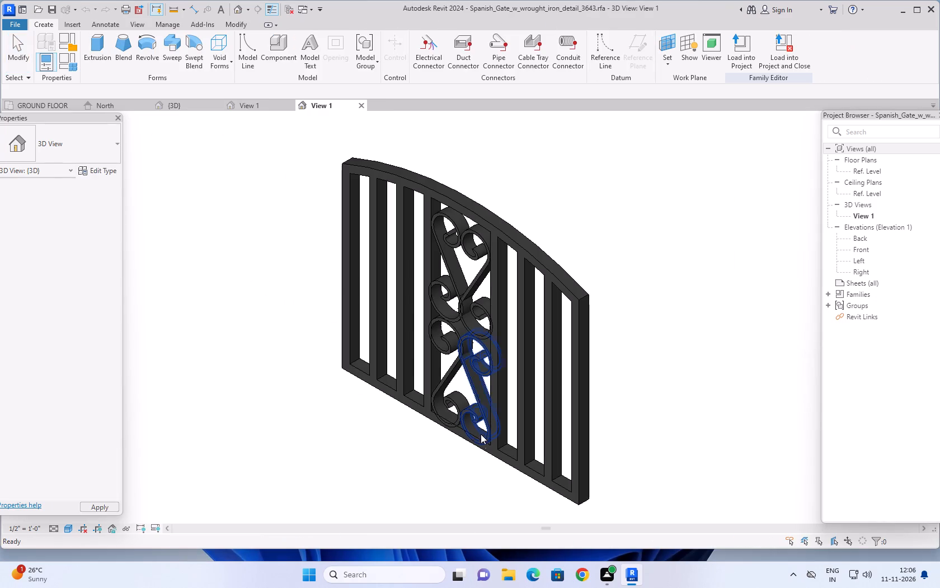
scroll(496, 400, down, 1)
scroll(508, 458, down, 1)
middle_drag(637, 402, 637, 395)
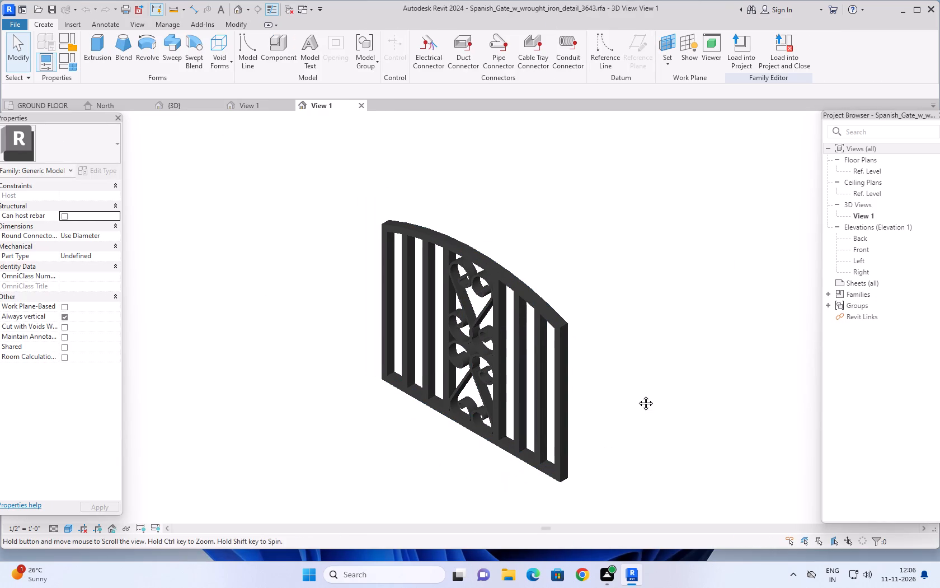
middle_drag(637, 395, 648, 366)
middle_drag(593, 431, 680, 381)
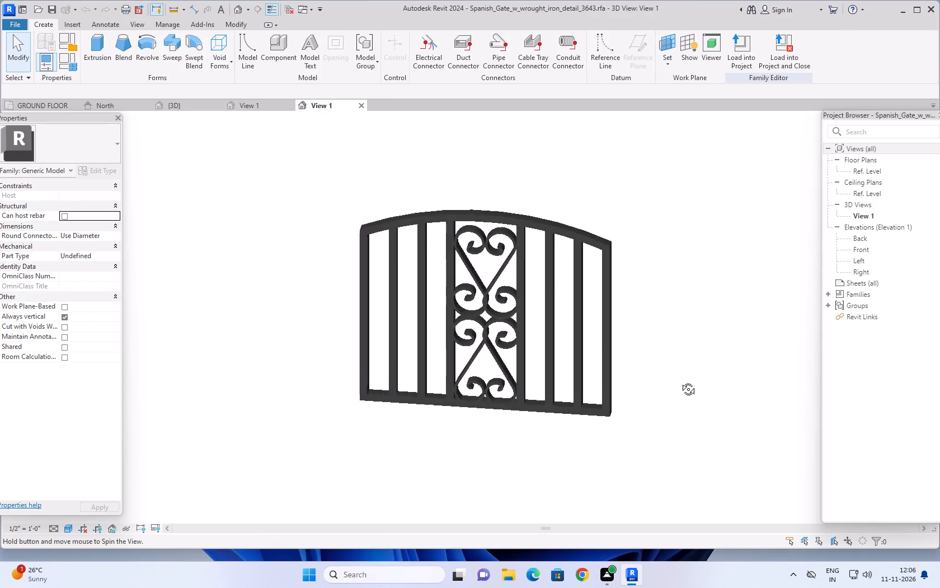
middle_drag(680, 381, 684, 380)
key(Escape)
key(Escape)
click(524, 413)
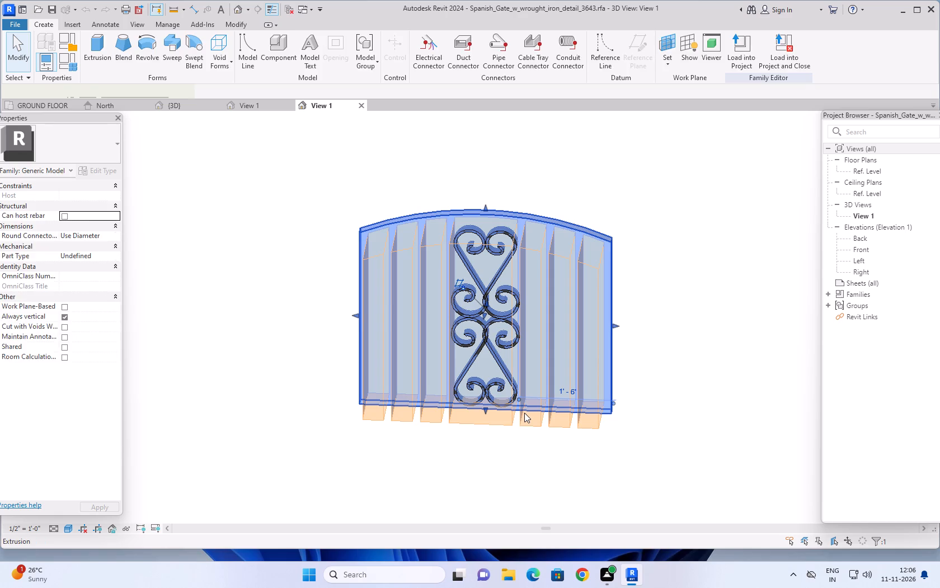
scroll(622, 417, down, 2)
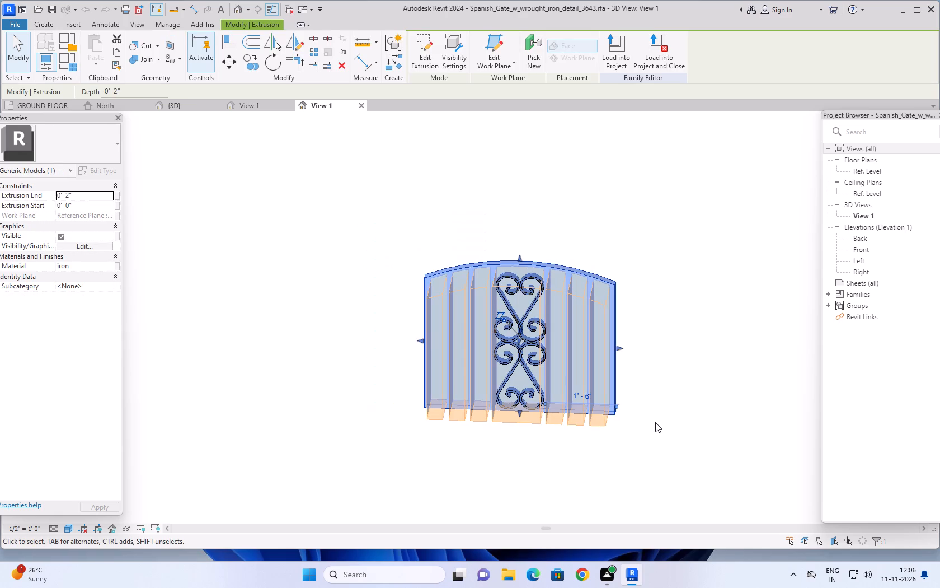
shift+middle_drag(648, 424, 373, 440)
key(Escape)
key(Escape)
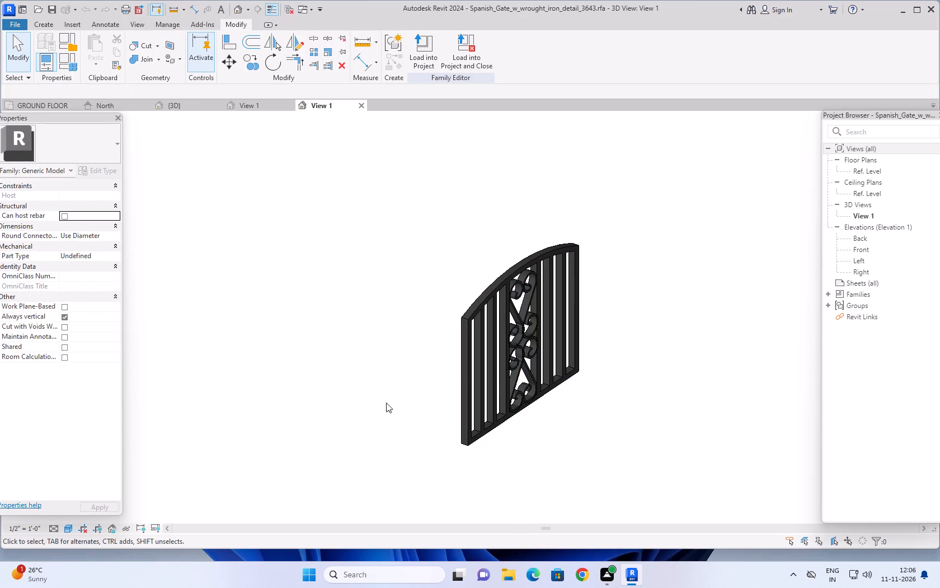
key(Escape)
key(Escape)
click(238, 7)
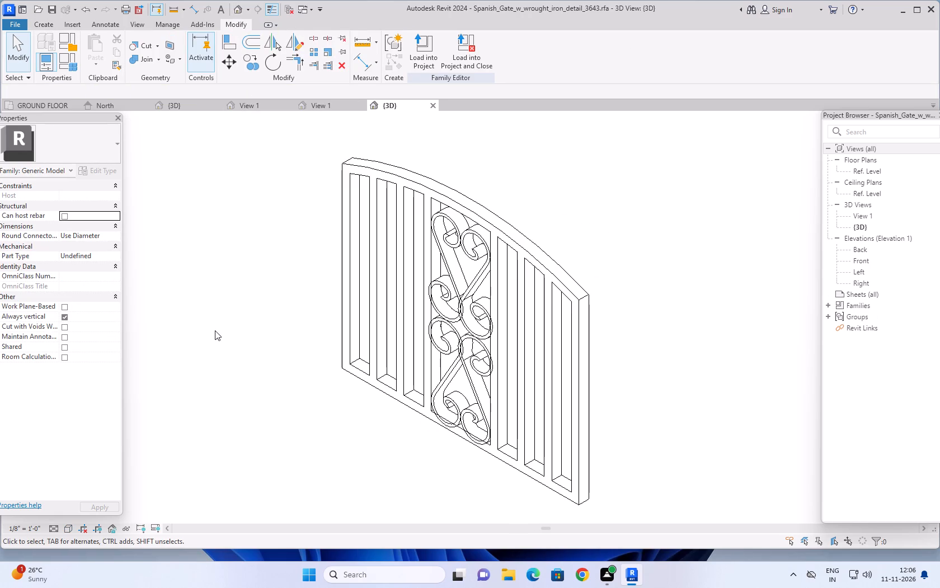
Stretch the bottom edge of the gate's frame extrusion downward, well below the bar openings.
click(402, 406)
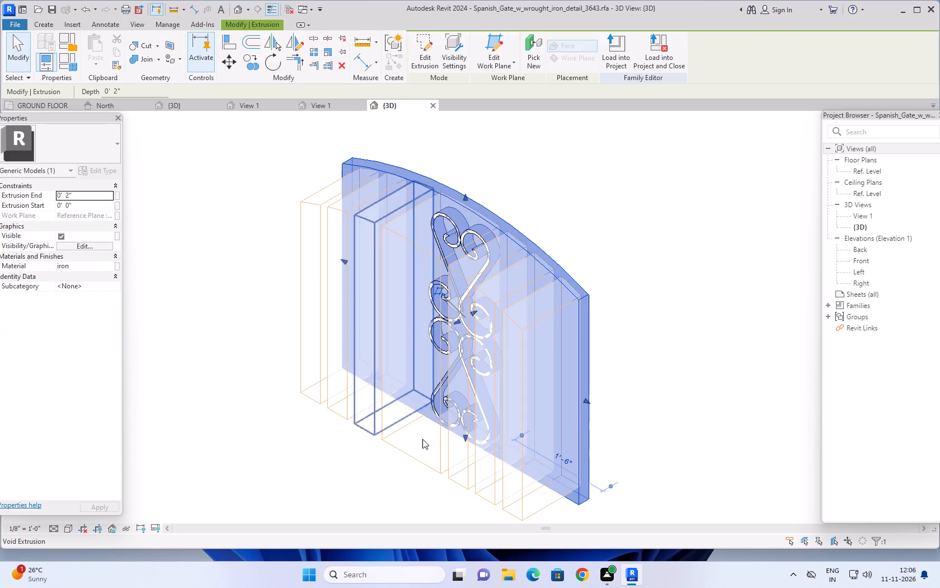
middle_drag(695, 395, 693, 319)
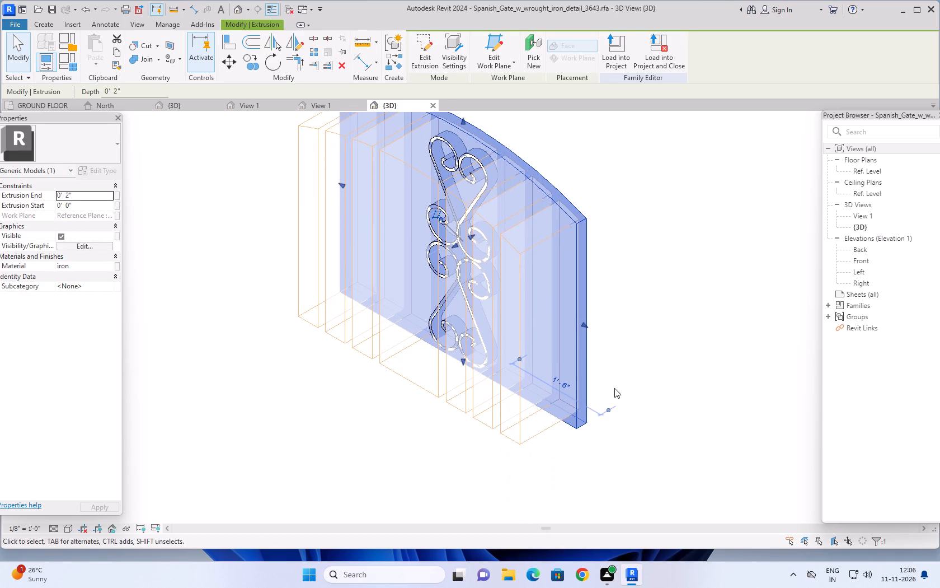
drag(463, 360, 462, 389)
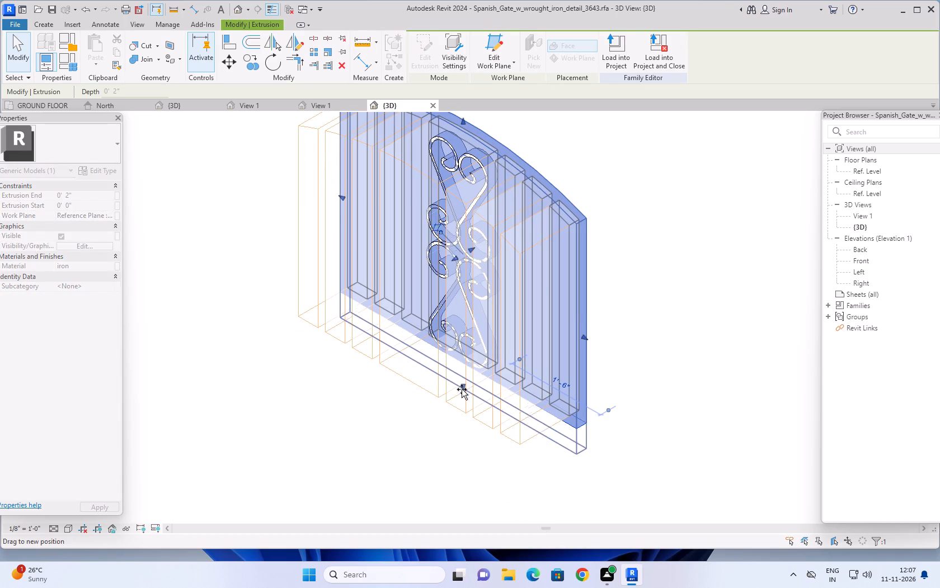
drag(462, 389, 457, 418)
scroll(633, 395, down, 4)
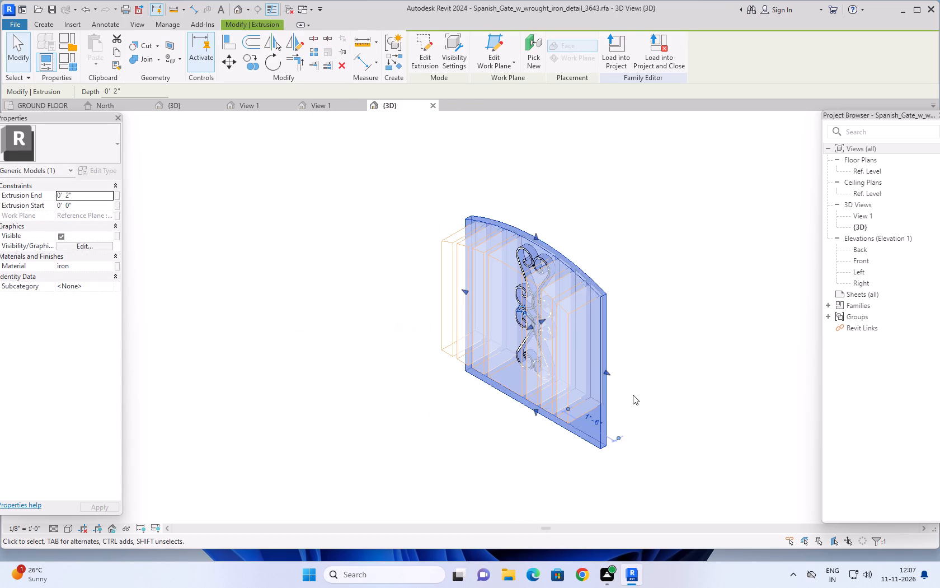
Stretch the arched top edge of the gate's frame extrusion upward in two pulls, well above the scrollwork.
shift+middle_drag(479, 462, 536, 440)
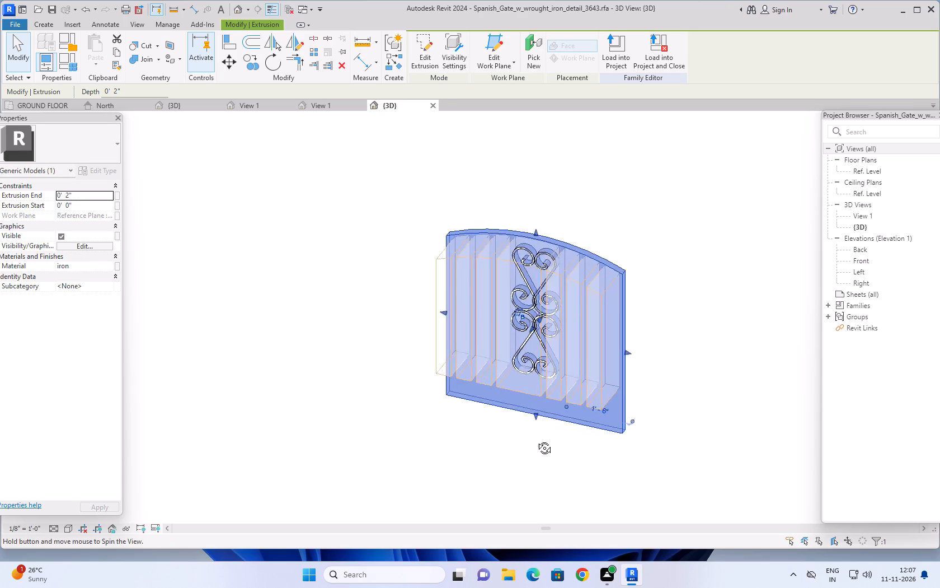
shift+middle_drag(536, 440, 575, 436)
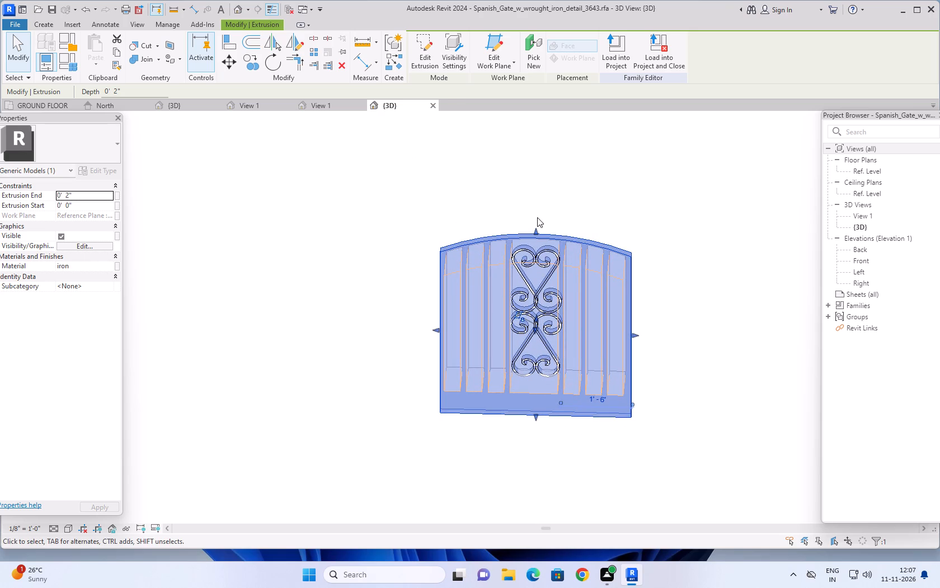
drag(537, 231, 538, 196)
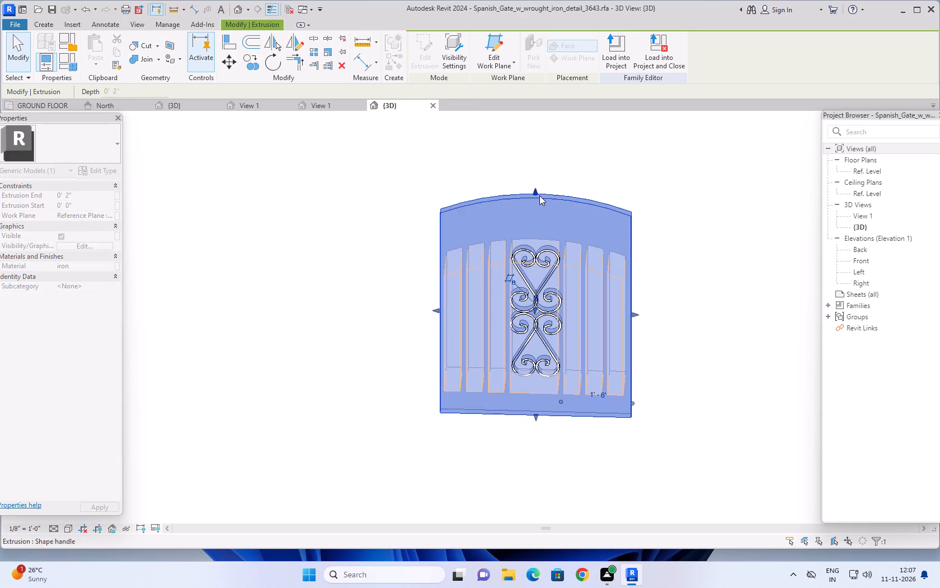
scroll(732, 290, down, 3)
middle_drag(719, 304, 697, 282)
scroll(641, 363, up, 5)
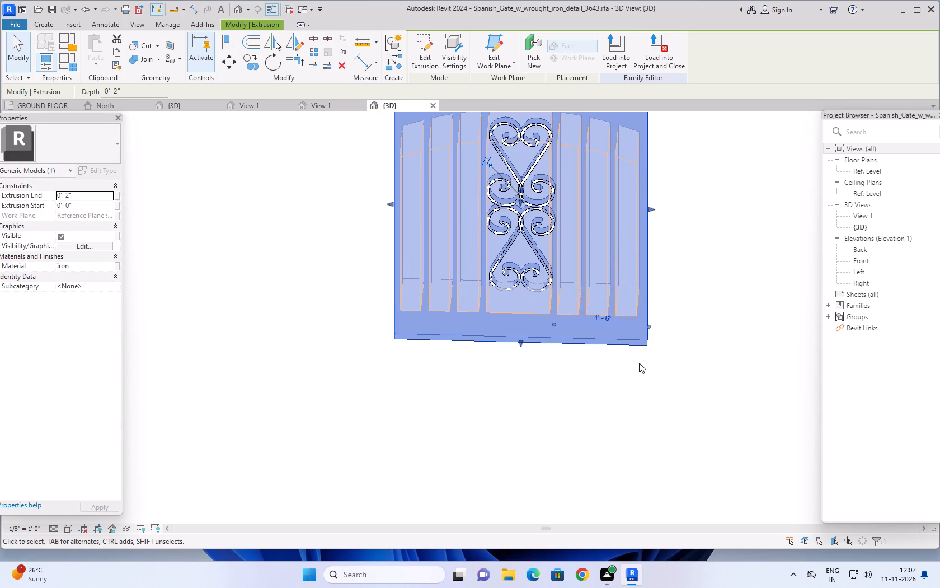
scroll(687, 292, down, 3)
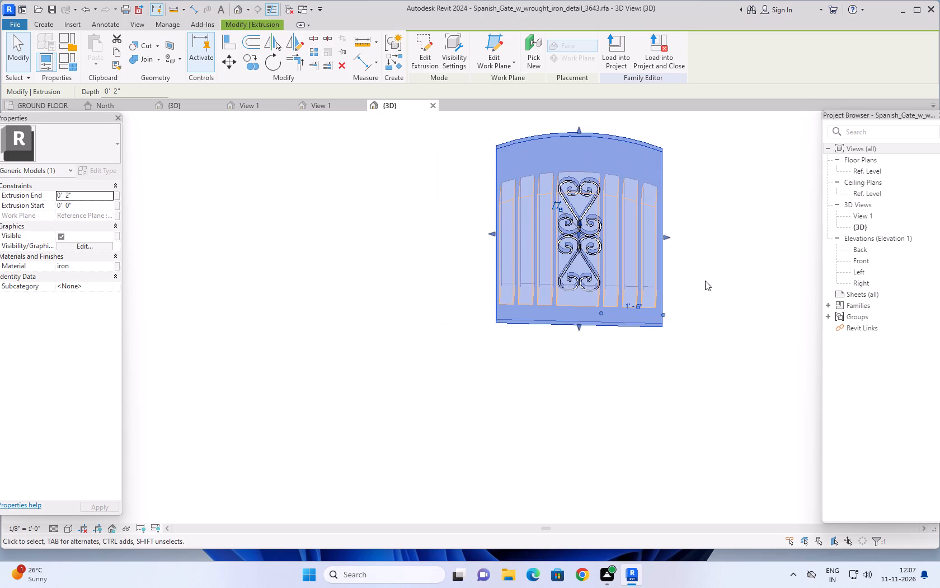
middle_drag(705, 279, 659, 360)
drag(533, 211, 533, 208)
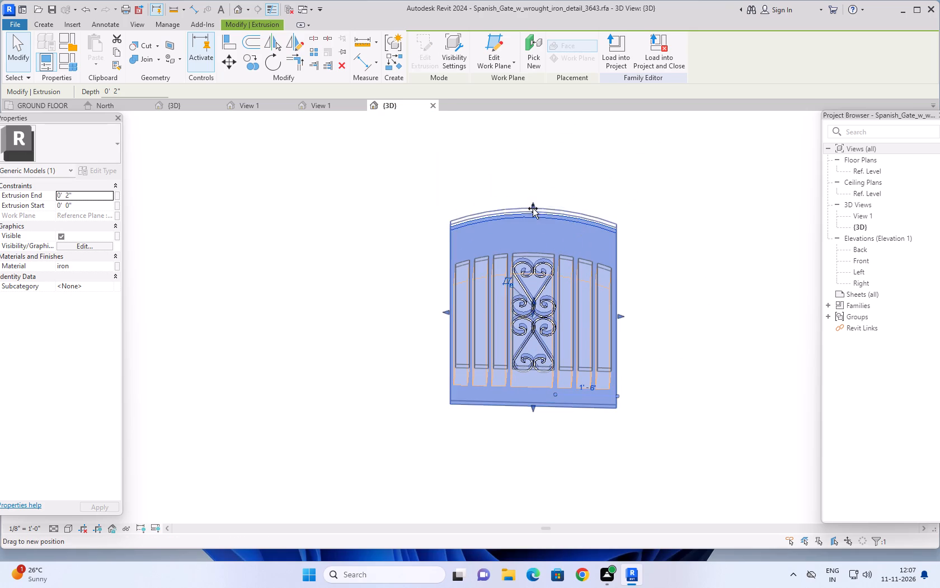
drag(533, 208, 533, 184)
key(Escape)
key(Escape)
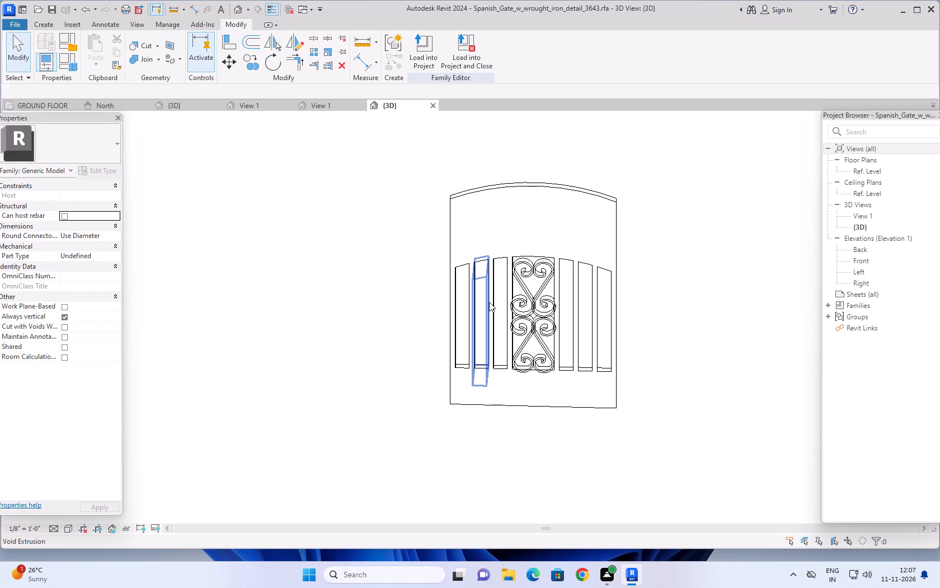
key(Escape)
key(Escape)
Load the edited gate family into ARCH PLAN 10.rvt, overwriting the existing version and its parameter values.
scroll(662, 343, down, 1)
middle_drag(661, 332, 656, 324)
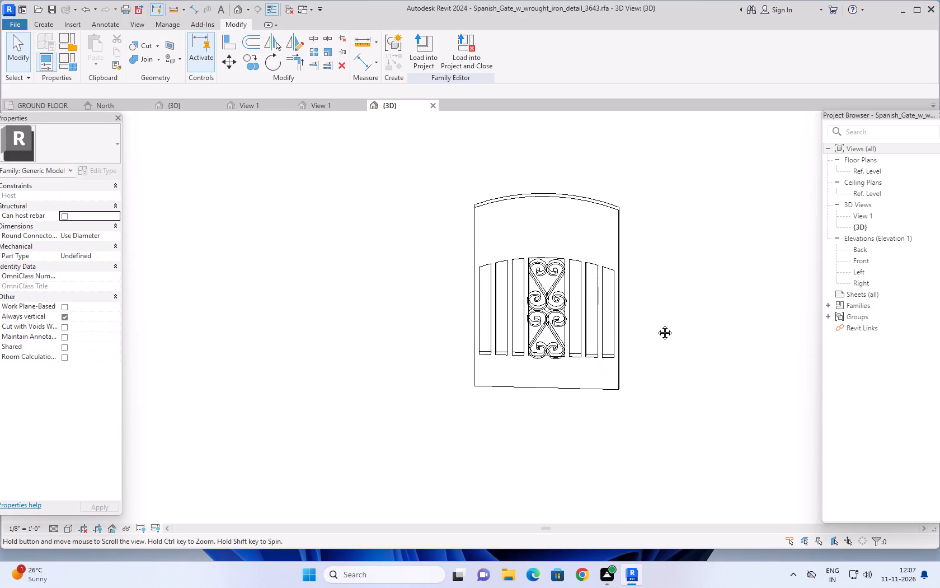
middle_drag(656, 324, 650, 344)
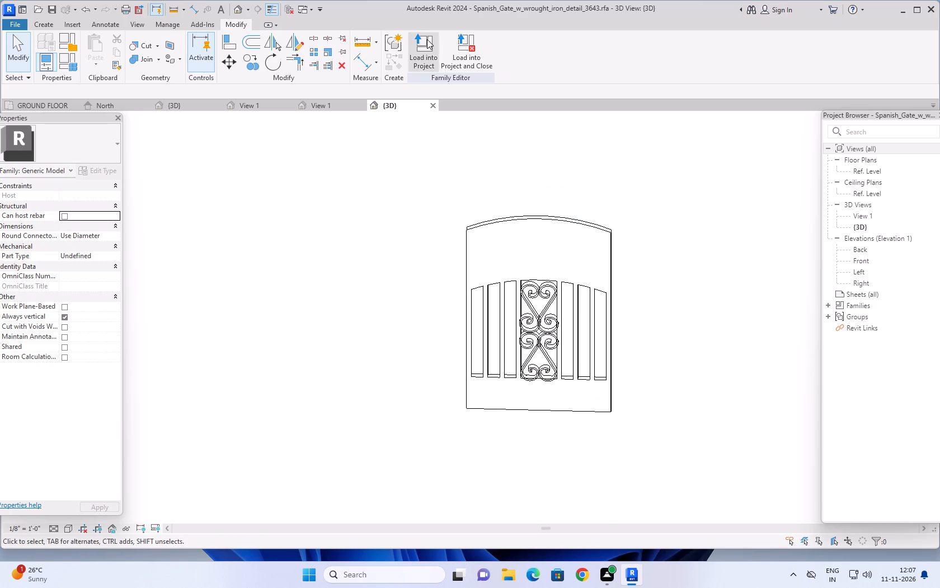
click(427, 39)
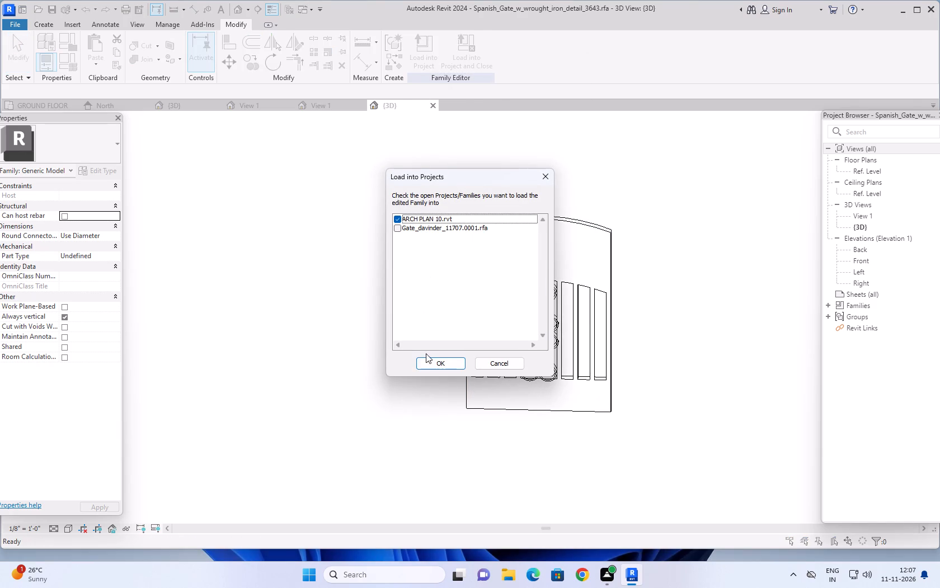
click(429, 362)
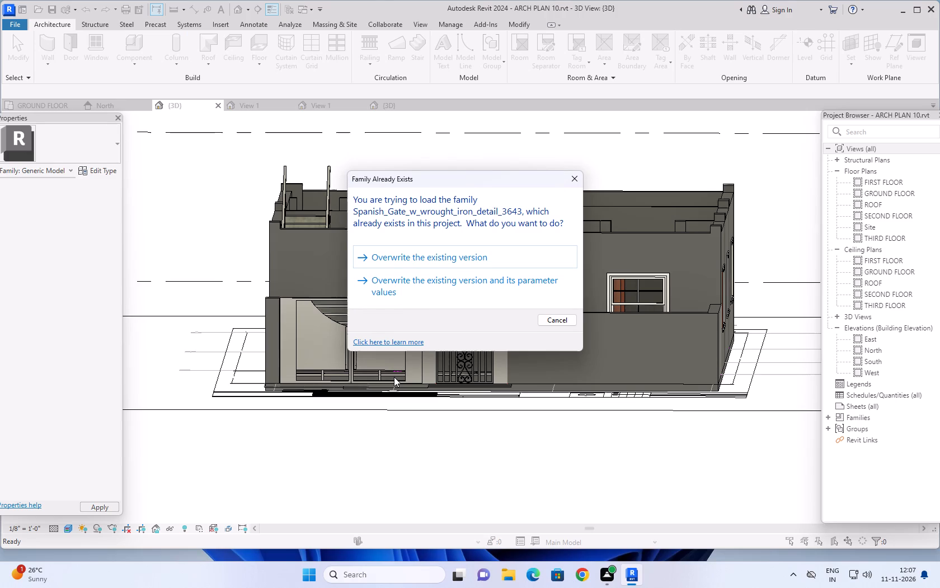
click(416, 277)
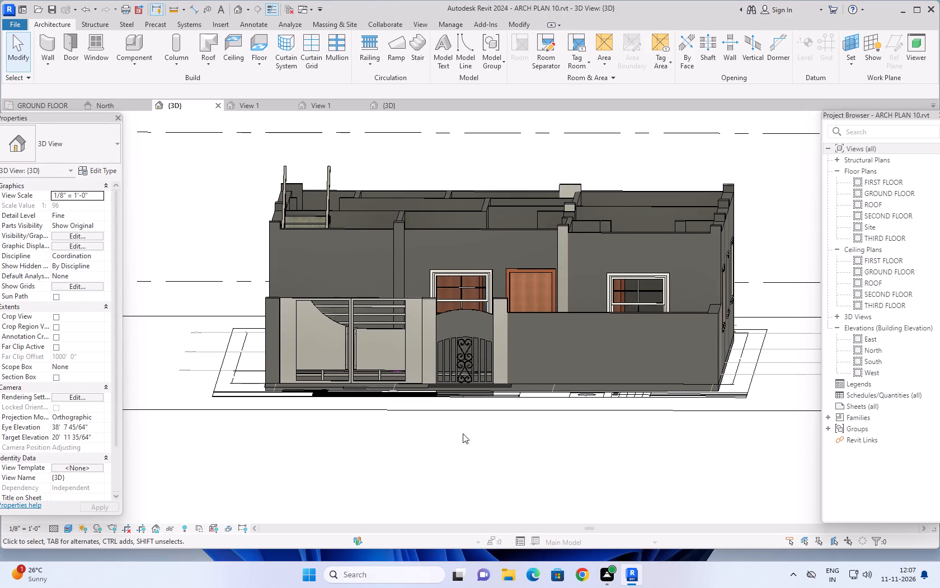
Set the small wrought-iron gate's elevation from the GROUND FLOOR level to 1' 0".
scroll(463, 433, up, 3)
middle_drag(467, 429, 469, 449)
key(Escape)
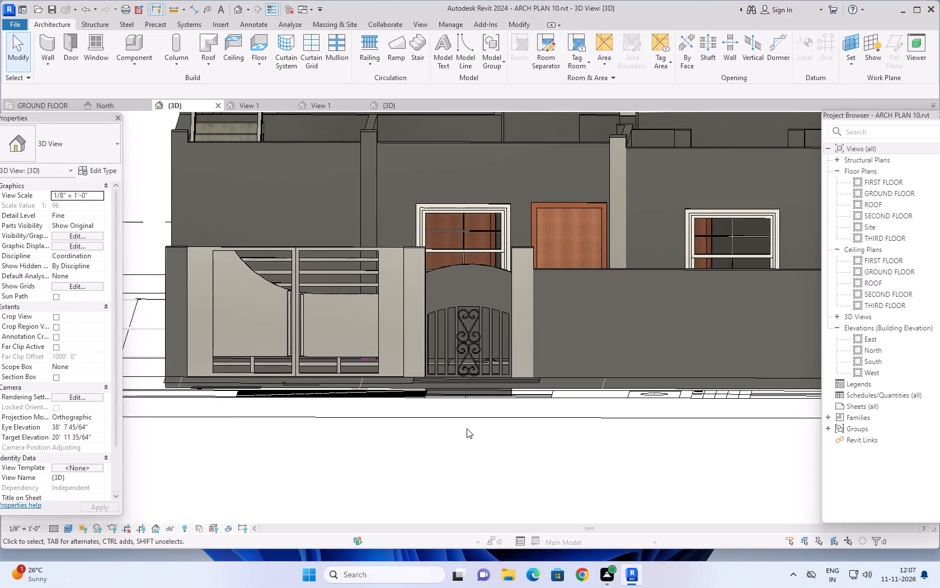
key(Escape)
click(463, 353)
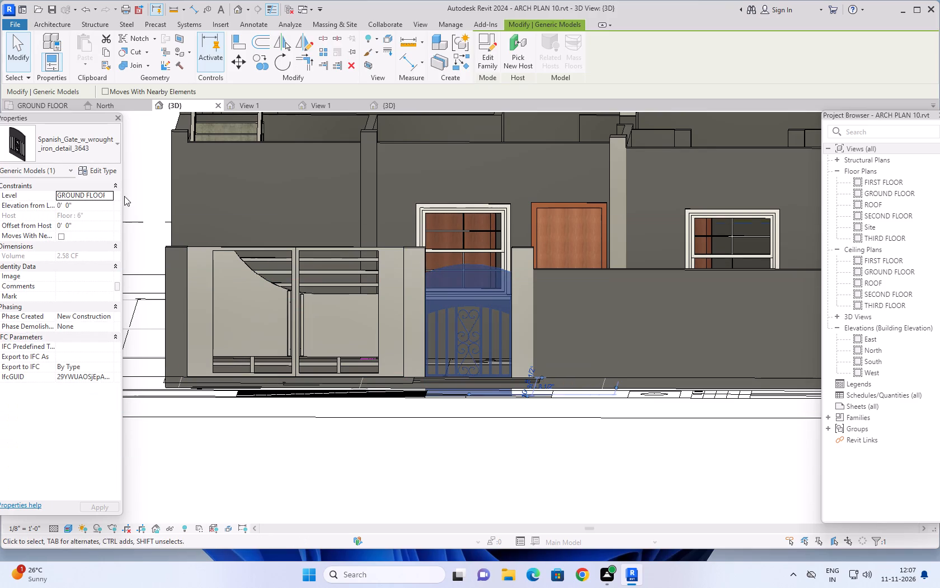
click(99, 202)
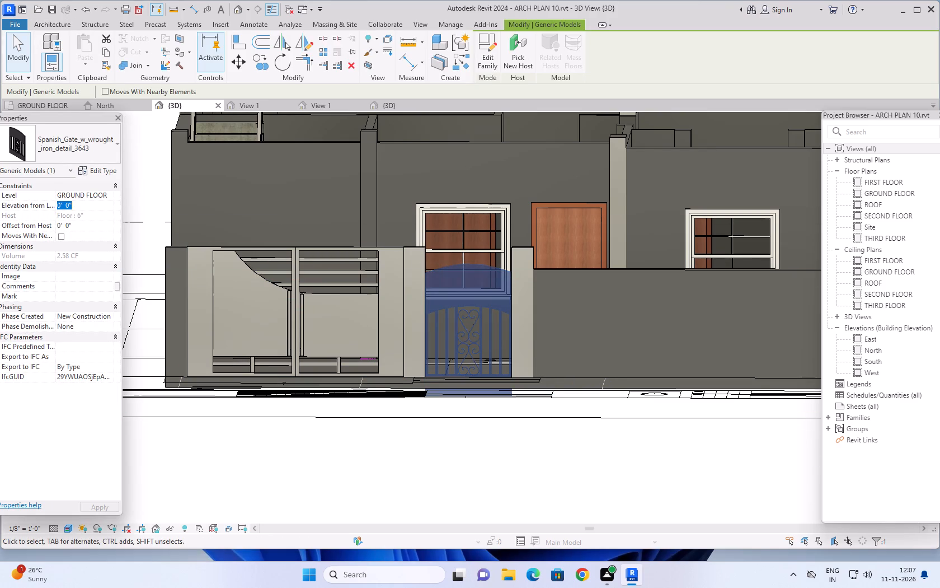
text(1')
key(Return)
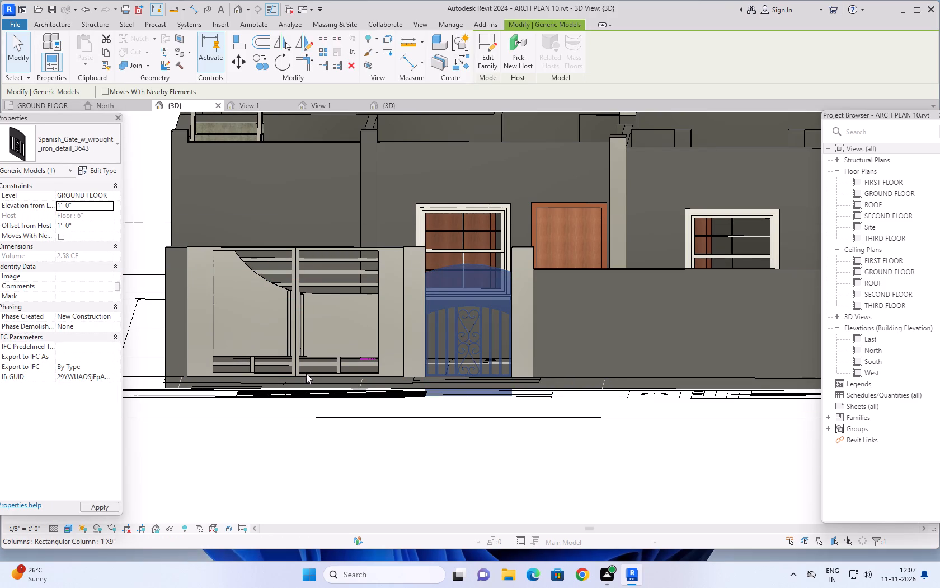
key(Escape)
key(Escape)
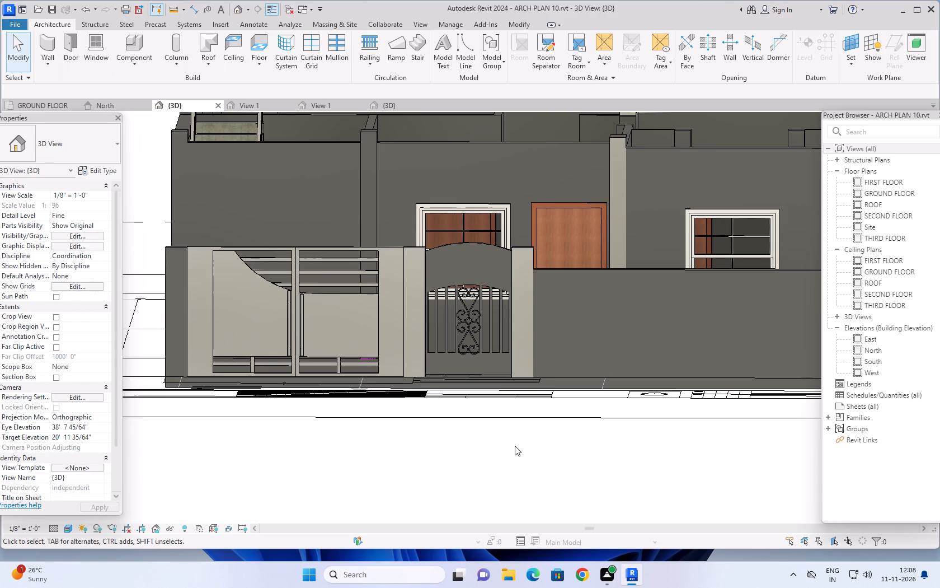
Examine how the raised gate sits between its pillars and within the whole front facade.
scroll(505, 444, up, 1)
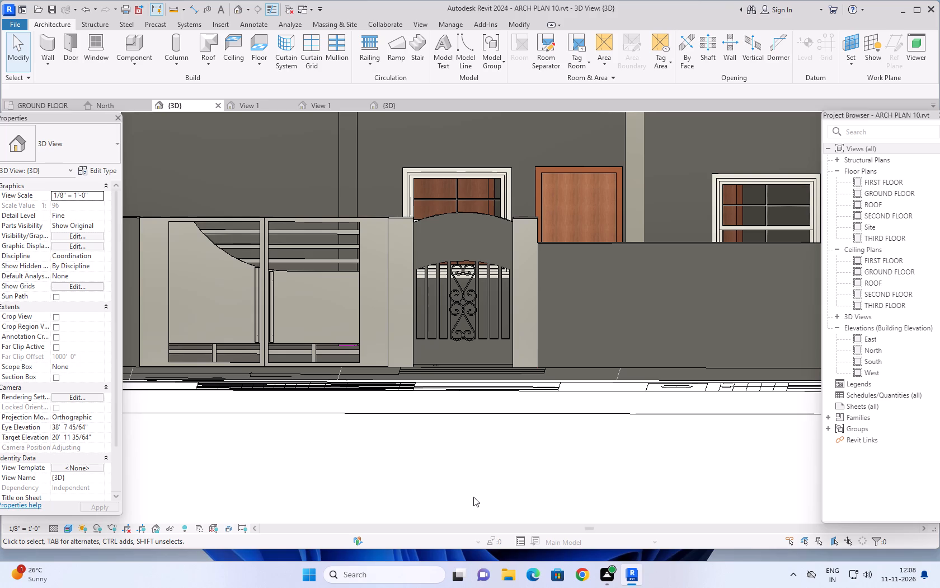
key(Escape)
key(Escape)
scroll(493, 454, down, 4)
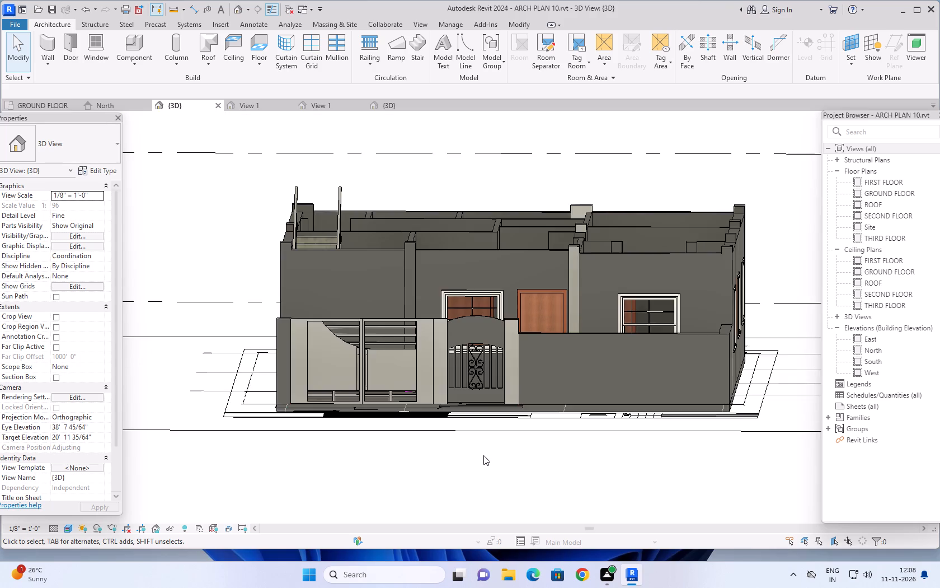
middle_drag(483, 455, 501, 469)
middle_drag(499, 467, 486, 455)
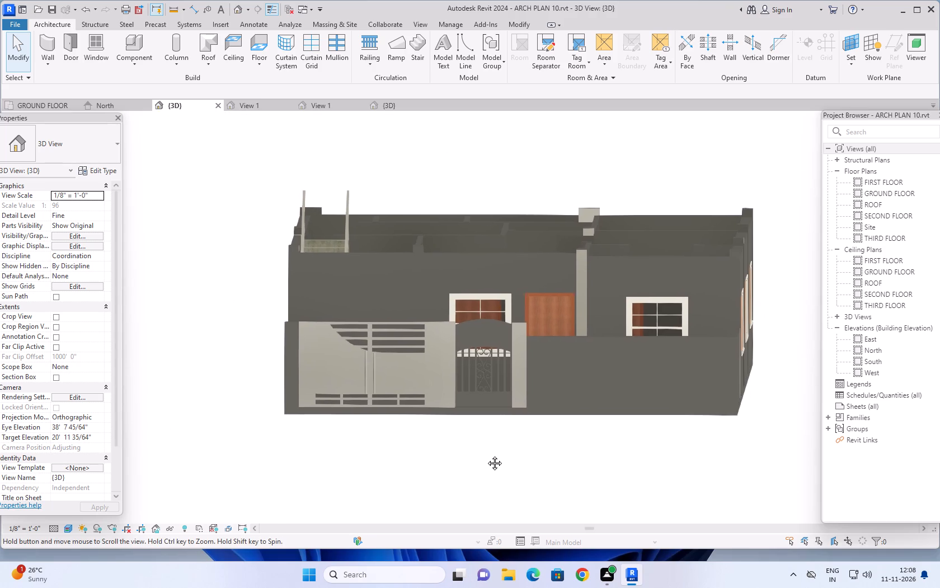
middle_drag(486, 455, 484, 451)
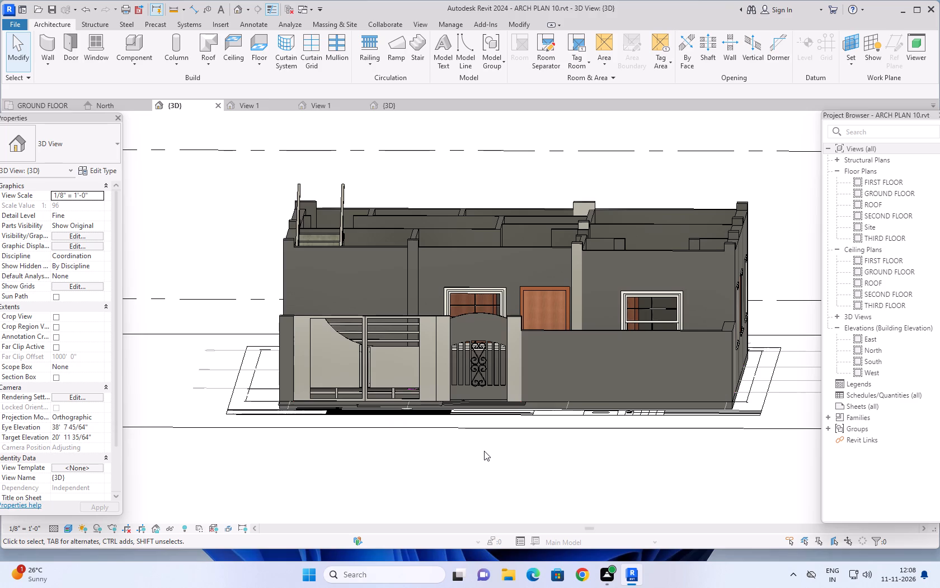
scroll(484, 451, down, 1)
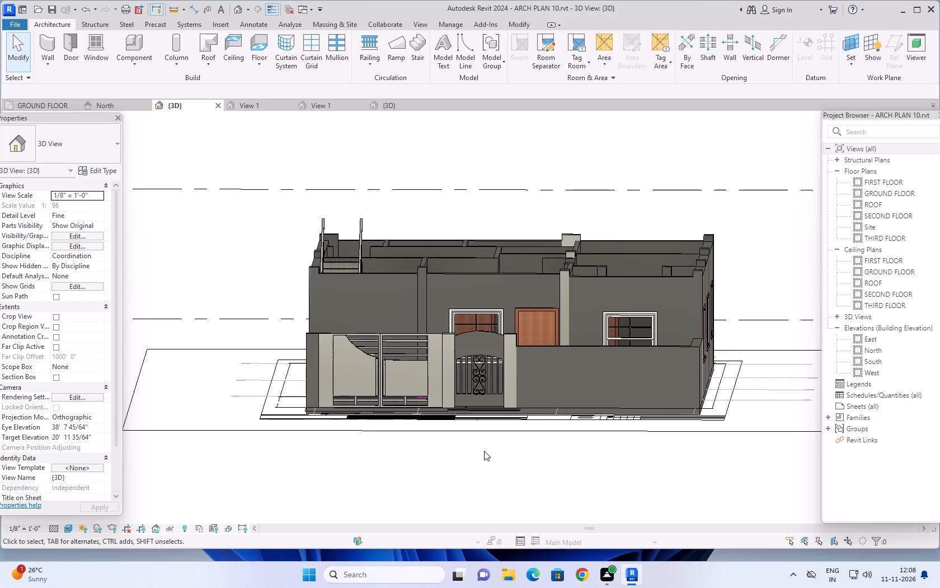
key(Escape)
Delete both rectangular handrail railings from the staircase inside the house.
key(Escape)
key(Escape)
middle_drag(426, 475, 430, 461)
shift+middle_drag(434, 461, 580, 480)
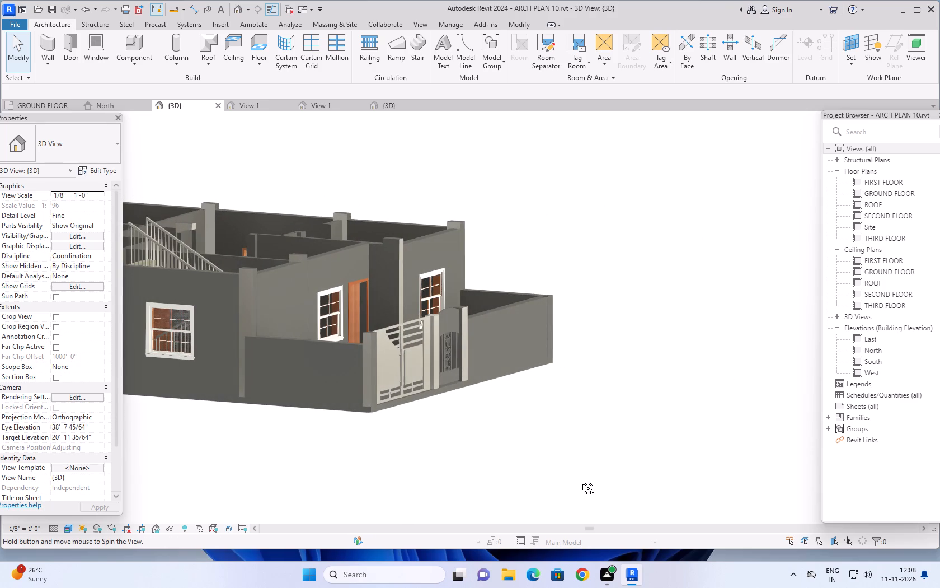
shift+middle_drag(580, 480, 581, 480)
middle_drag(561, 445, 680, 477)
key(Escape)
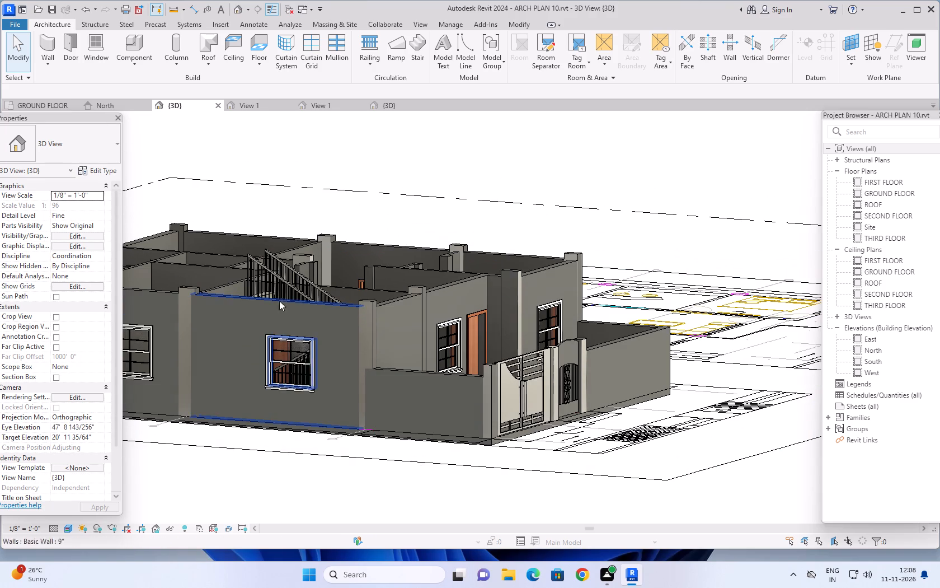
key(Escape)
click(276, 283)
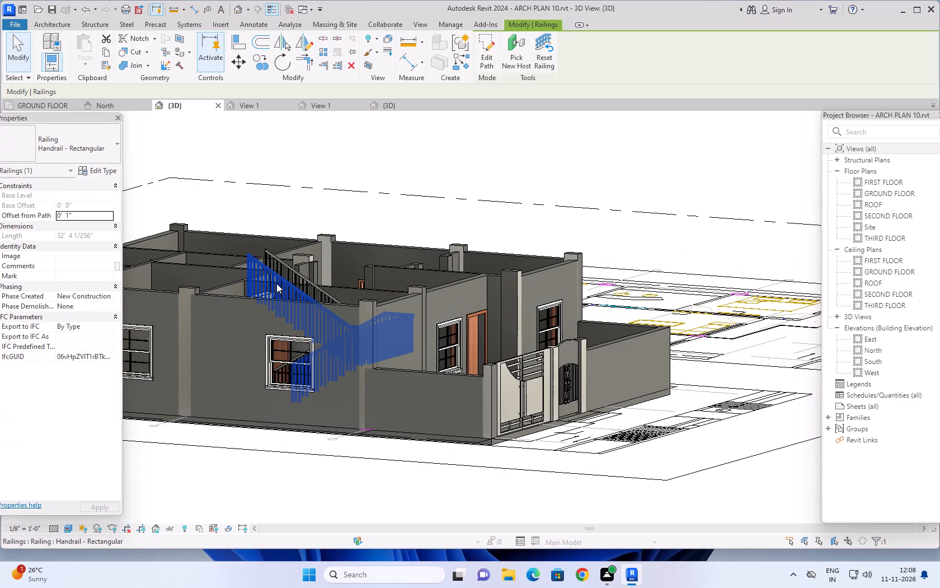
key(Delete)
click(277, 268)
key(Delete)
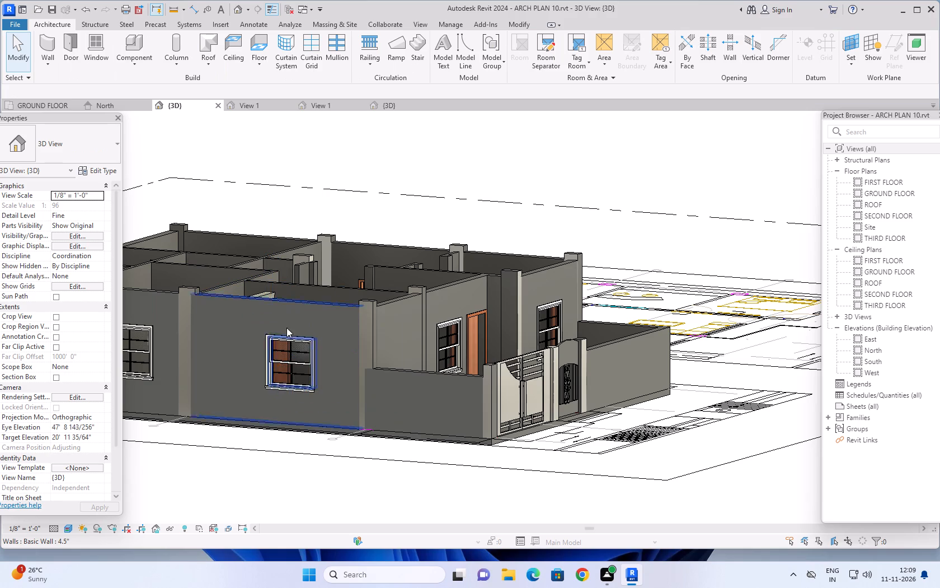
Examine the house from the front and above, including the open staircase, rooms and both entrance gates.
scroll(374, 424, down, 2)
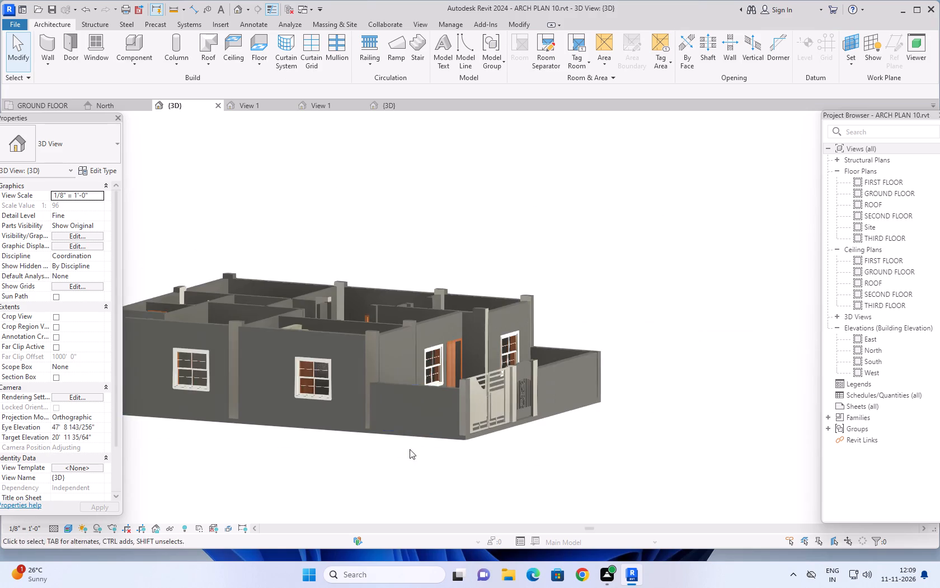
scroll(410, 449, down, 1)
middle_drag(397, 466, 407, 423)
middle_drag(431, 440, 332, 458)
shift+middle_drag(411, 456, 387, 460)
scroll(462, 454, up, 1)
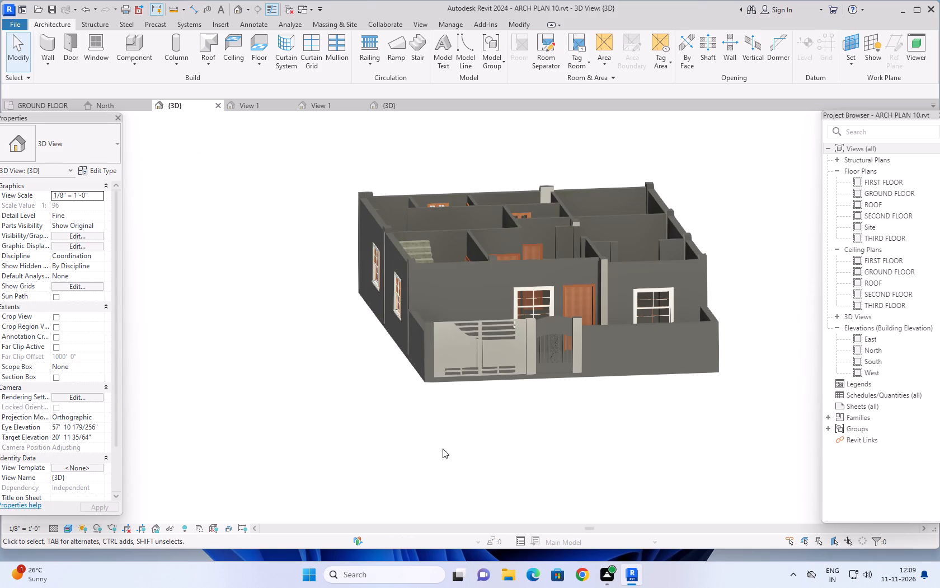
scroll(405, 436, up, 2)
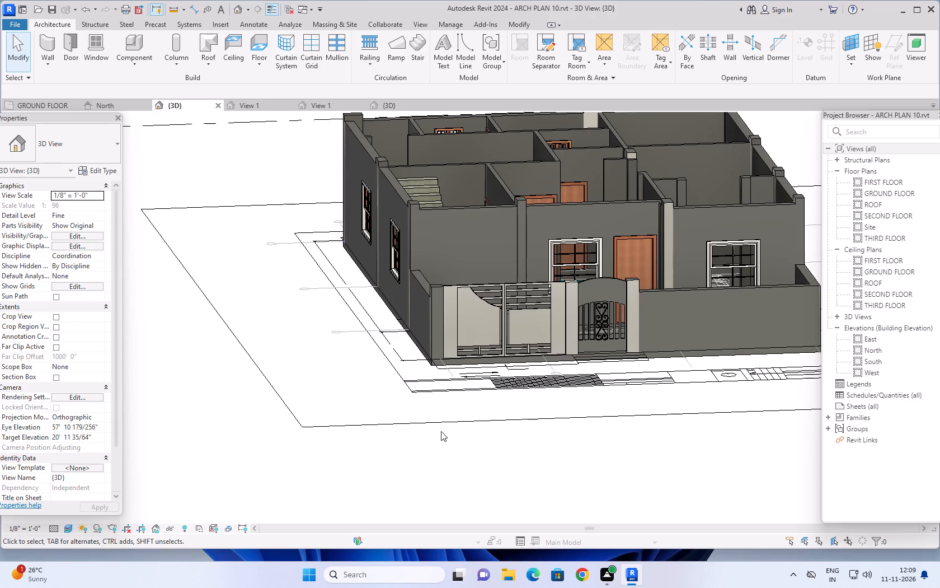
scroll(441, 431, up, 1)
key(Escape)
key(Escape)
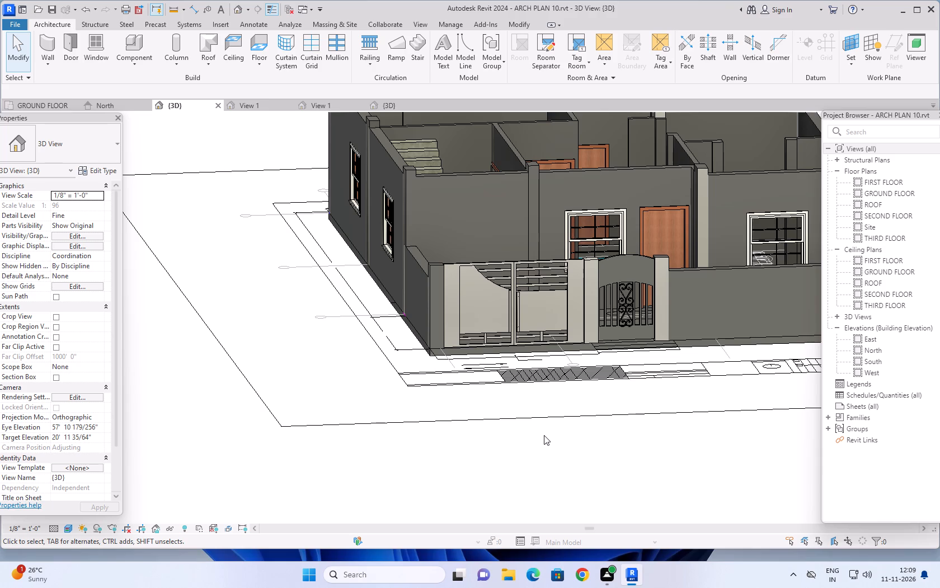
scroll(548, 432, down, 2)
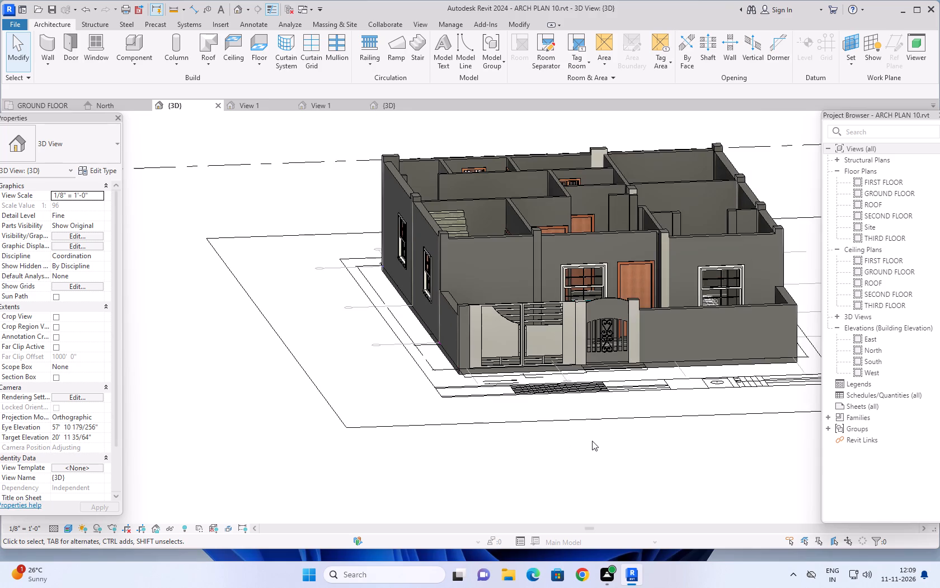
middle_drag(576, 441, 555, 445)
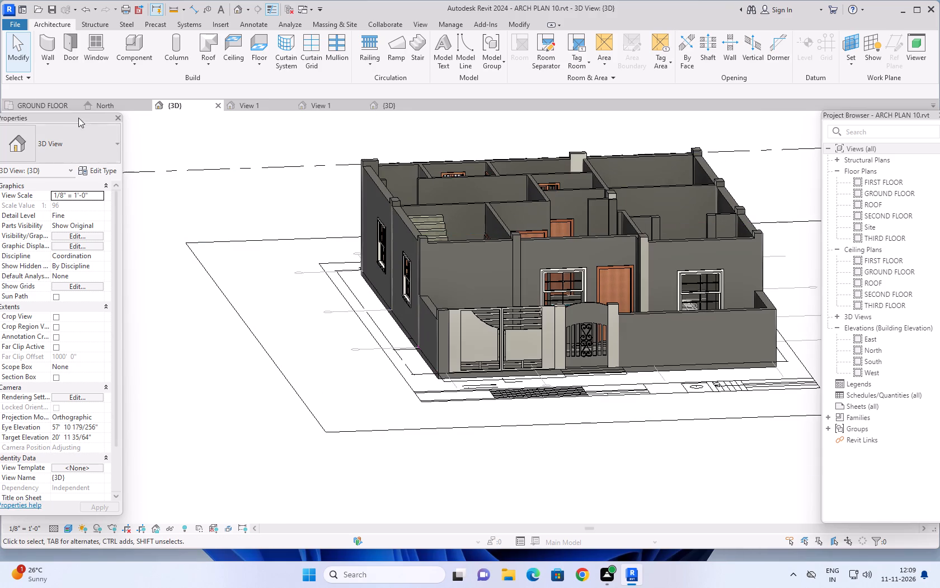
Bring up the GROUND FLOOR plan and look over the two floor layouts on the FINAL PLAN drawing.
click(33, 100)
scroll(462, 302, down, 5)
scroll(505, 321, down, 5)
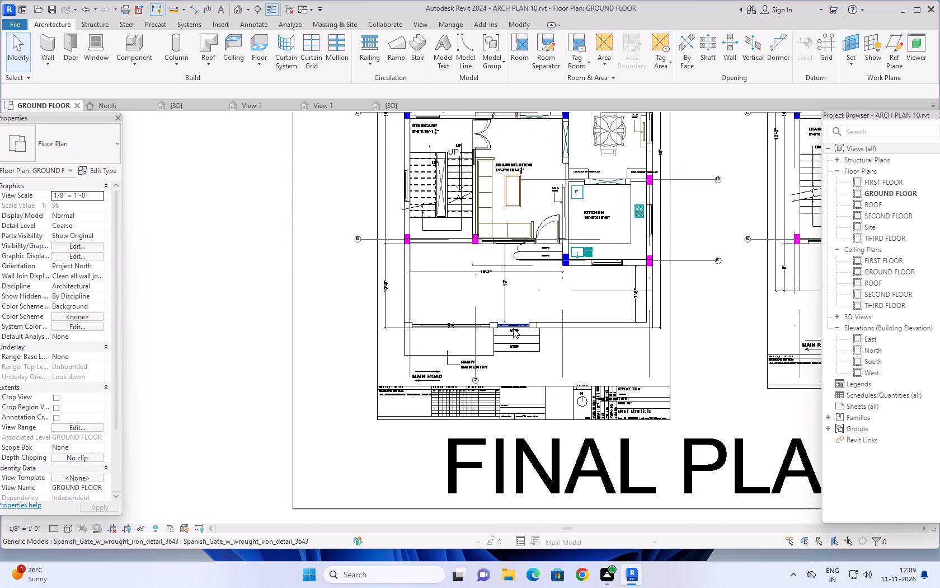
scroll(514, 328, down, 3)
scroll(577, 381, down, 3)
middle_drag(636, 461, 599, 464)
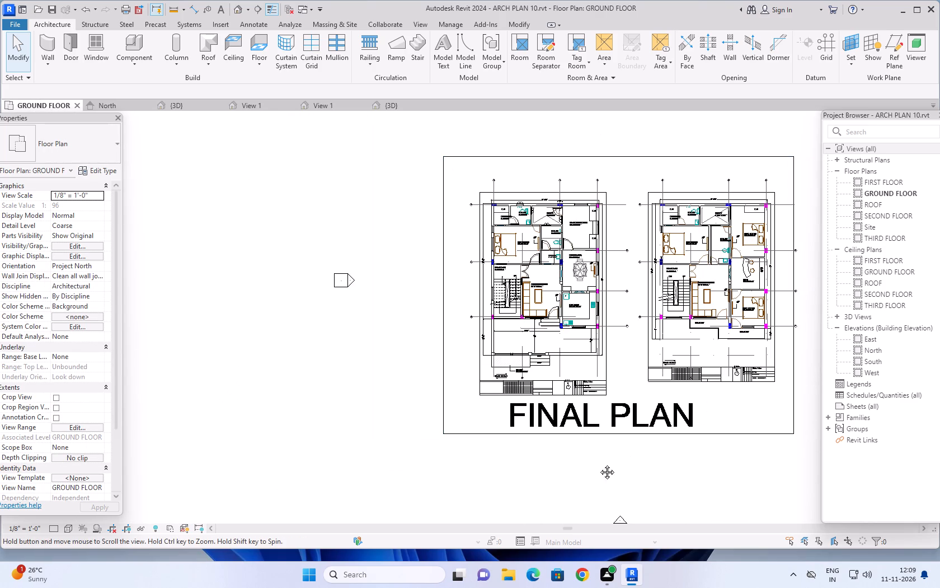
middle_drag(599, 464, 548, 464)
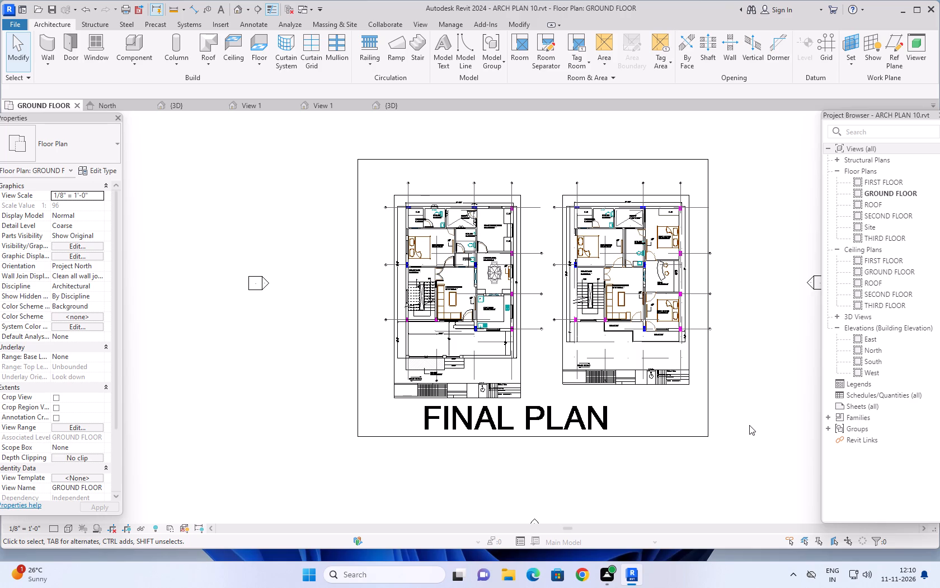
scroll(739, 412, down, 2)
middle_drag(753, 390, 718, 393)
scroll(718, 393, down, 2)
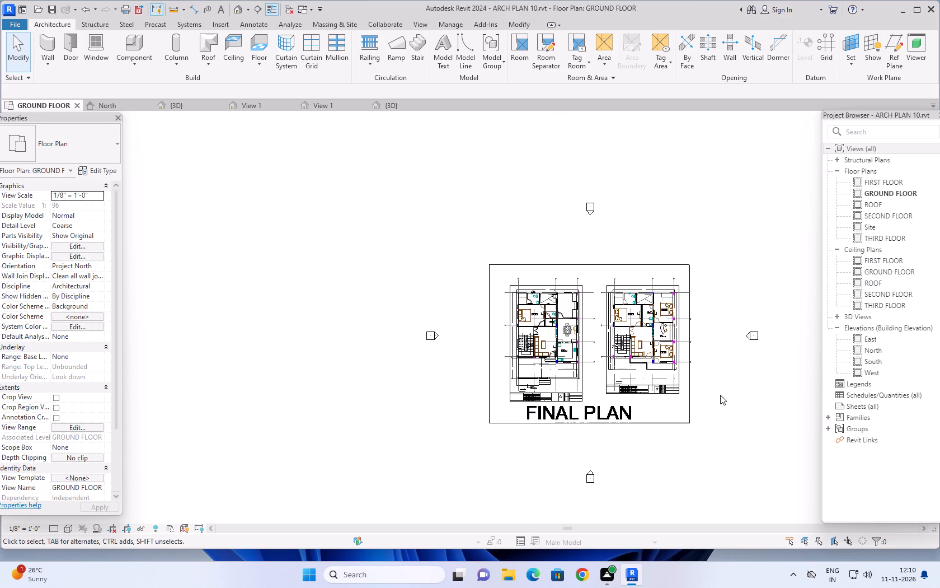
middle_drag(720, 395, 710, 400)
scroll(482, 366, up, 6)
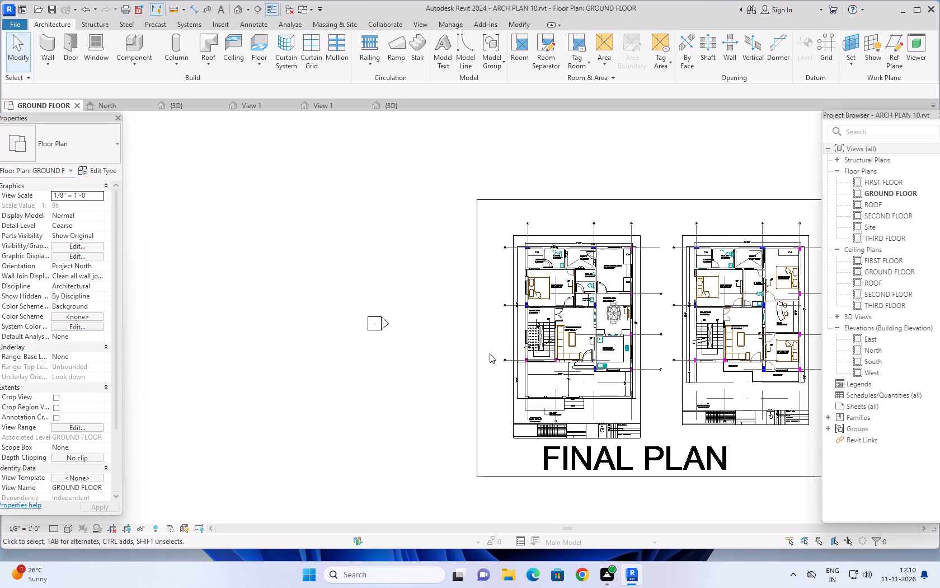
scroll(488, 340, up, 3)
scroll(488, 330, down, 6)
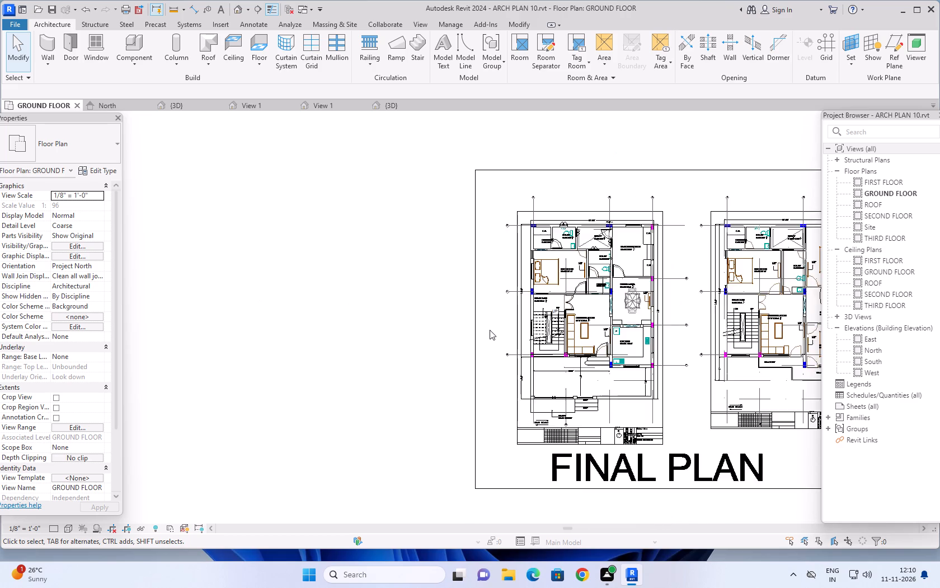
scroll(490, 330, down, 1)
scroll(558, 335, down, 1)
scroll(731, 365, down, 1)
middle_drag(746, 369, 744, 368)
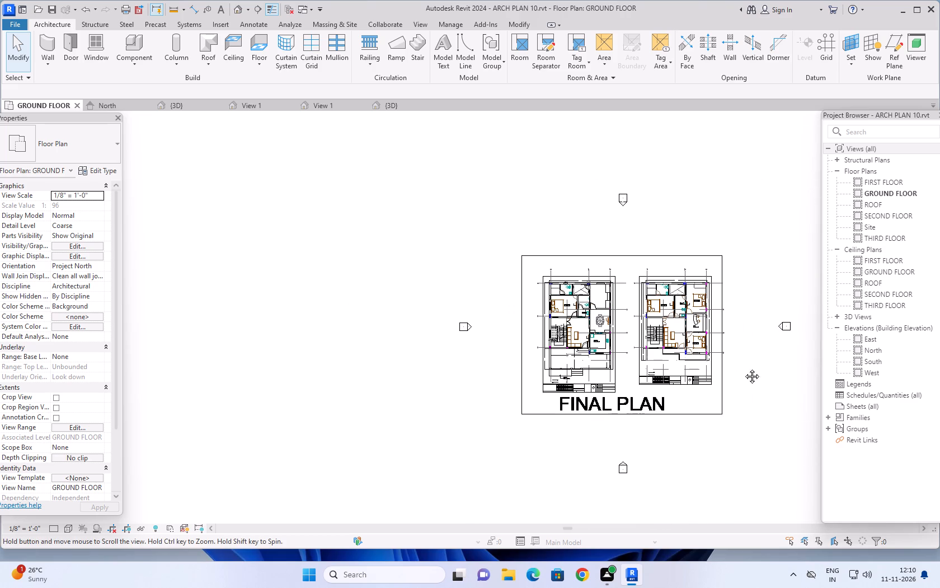
middle_drag(744, 368, 721, 362)
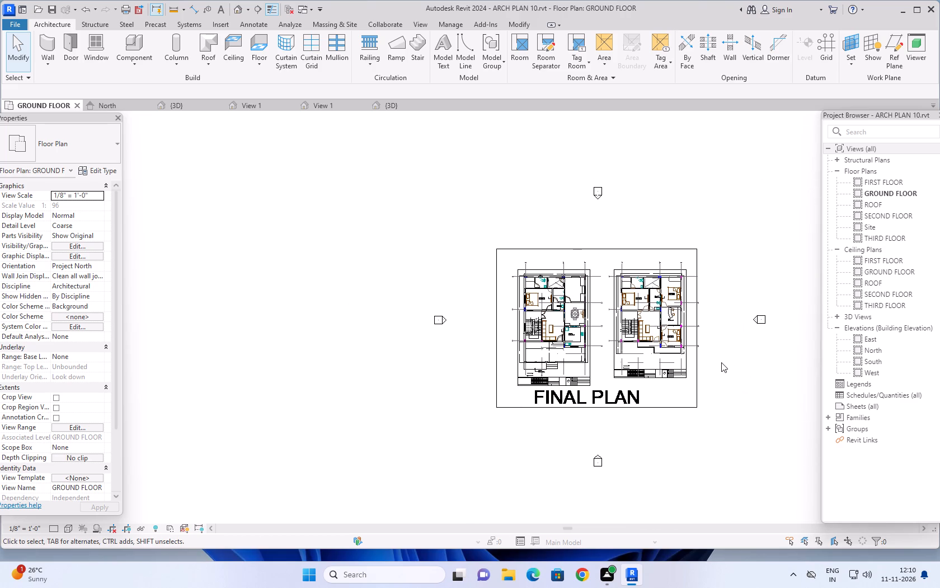
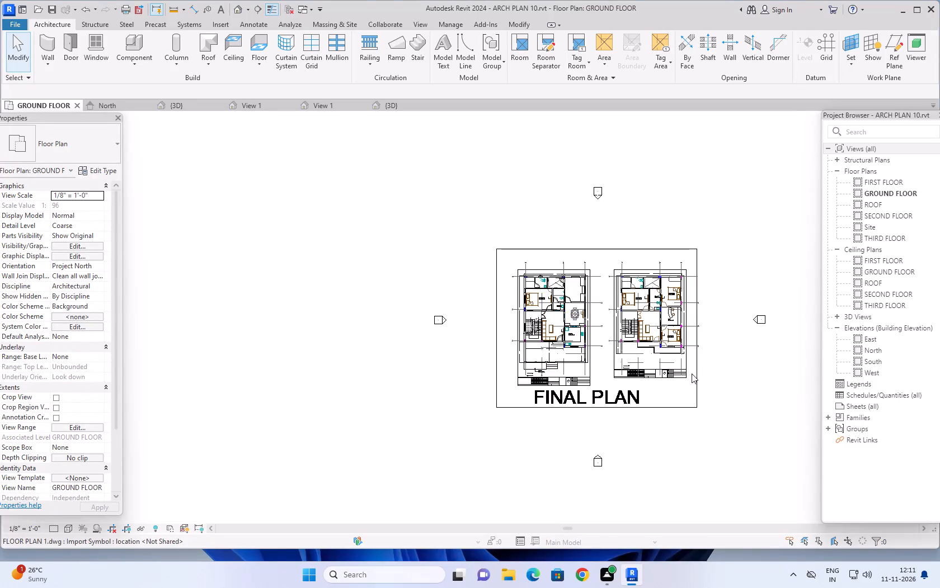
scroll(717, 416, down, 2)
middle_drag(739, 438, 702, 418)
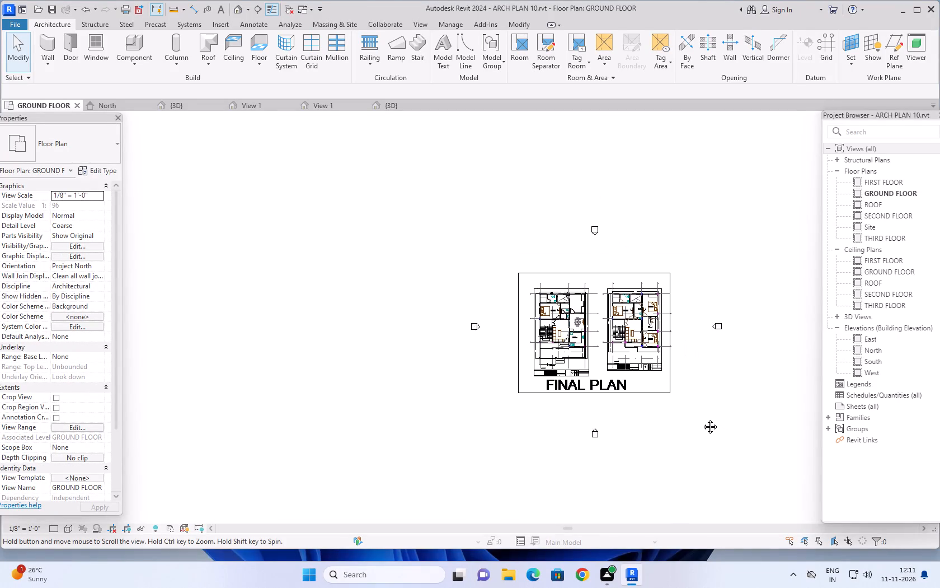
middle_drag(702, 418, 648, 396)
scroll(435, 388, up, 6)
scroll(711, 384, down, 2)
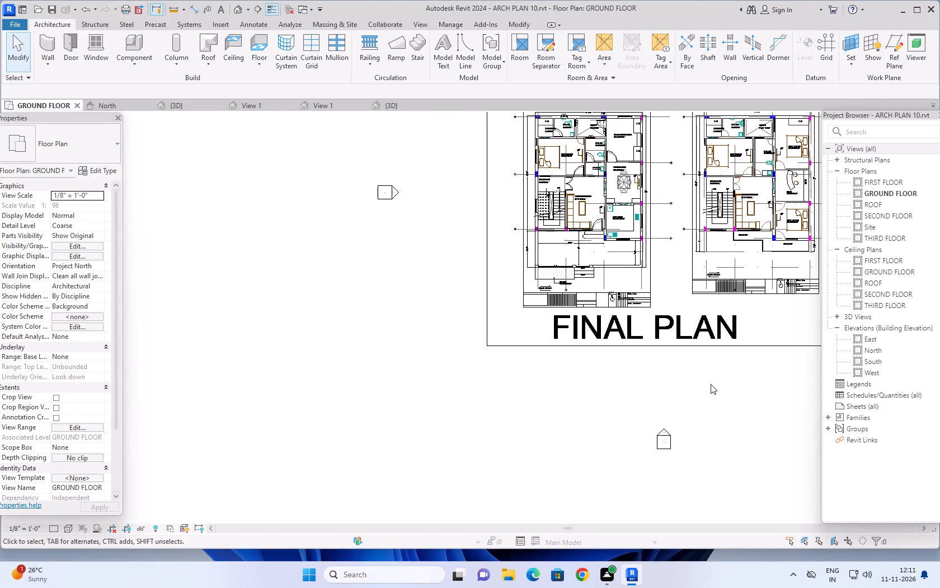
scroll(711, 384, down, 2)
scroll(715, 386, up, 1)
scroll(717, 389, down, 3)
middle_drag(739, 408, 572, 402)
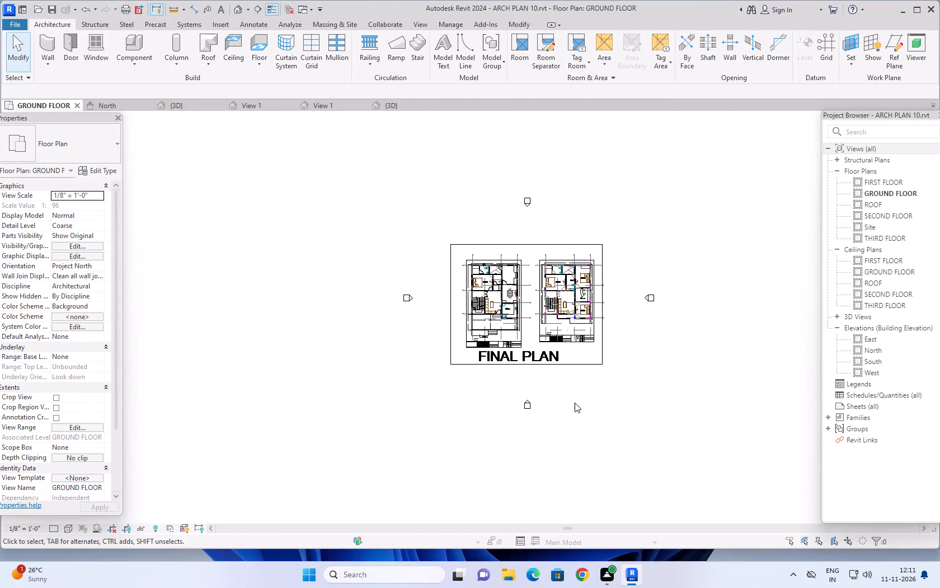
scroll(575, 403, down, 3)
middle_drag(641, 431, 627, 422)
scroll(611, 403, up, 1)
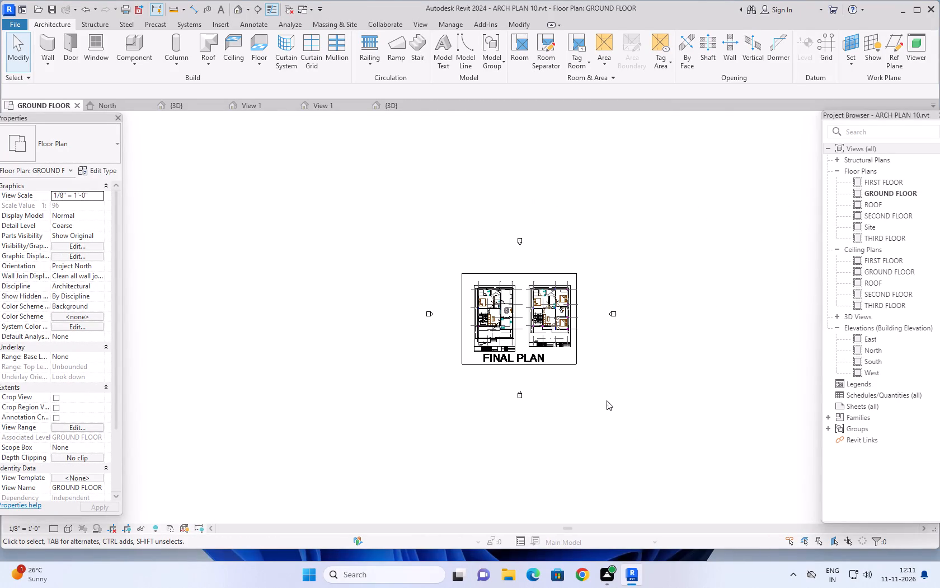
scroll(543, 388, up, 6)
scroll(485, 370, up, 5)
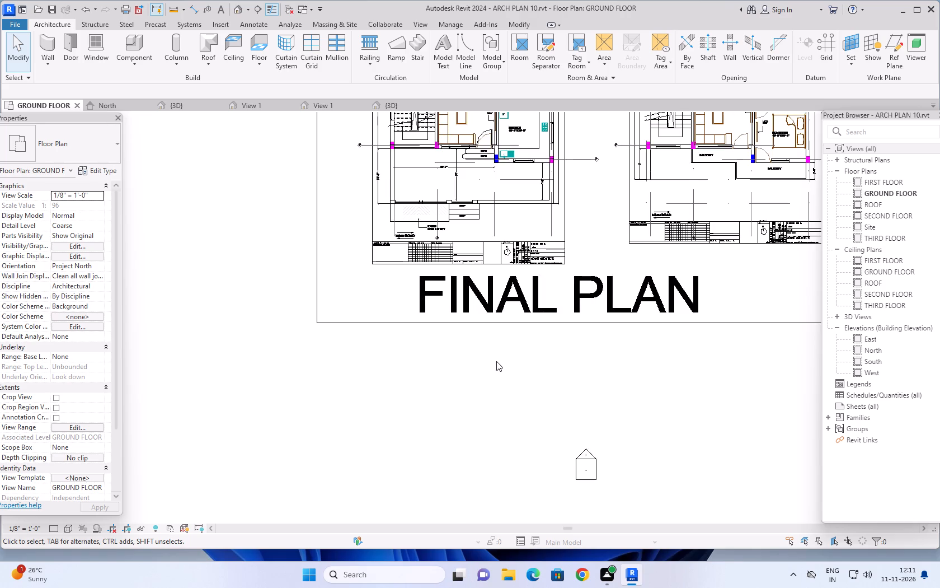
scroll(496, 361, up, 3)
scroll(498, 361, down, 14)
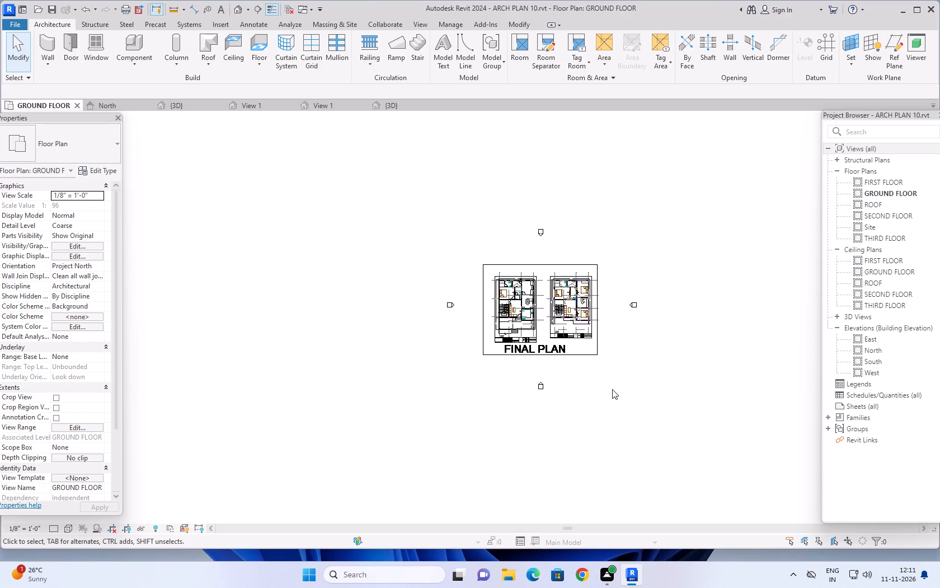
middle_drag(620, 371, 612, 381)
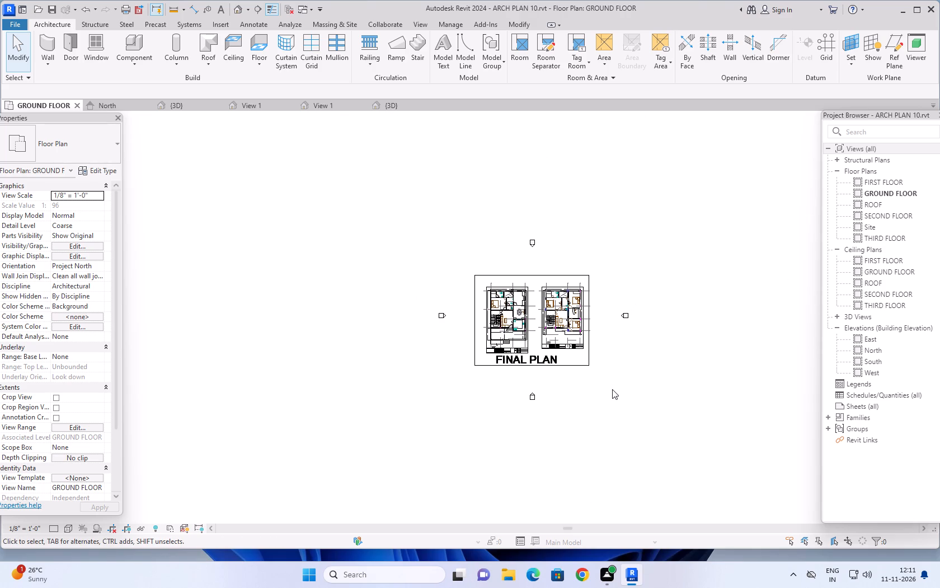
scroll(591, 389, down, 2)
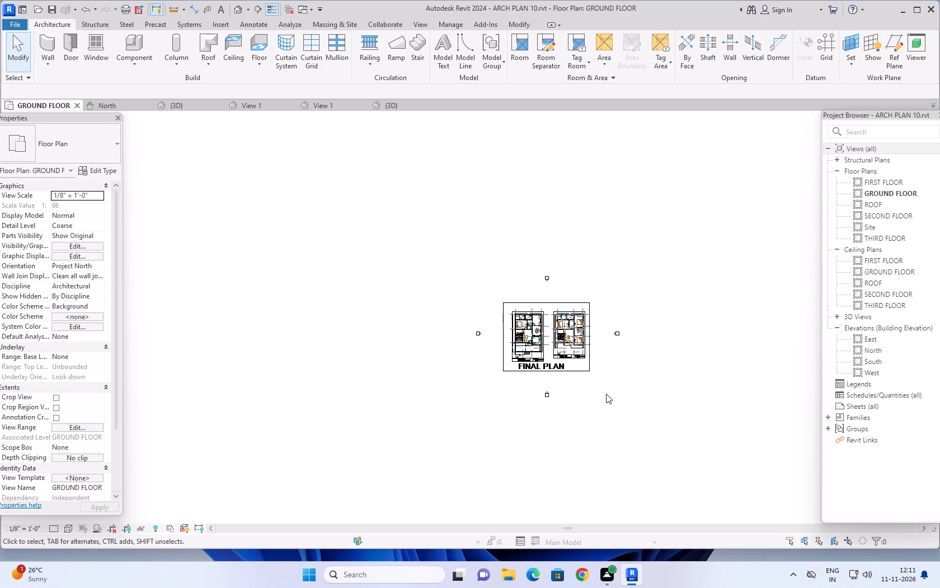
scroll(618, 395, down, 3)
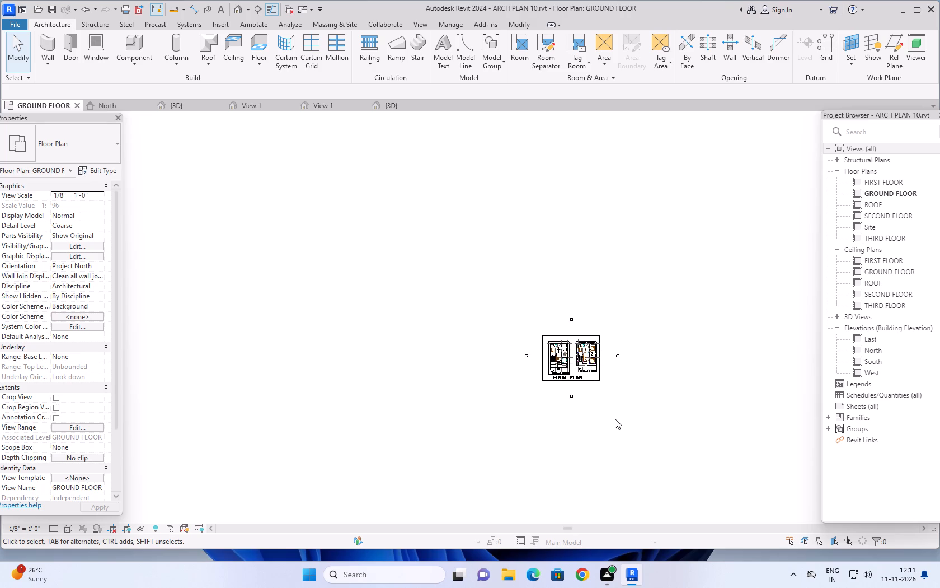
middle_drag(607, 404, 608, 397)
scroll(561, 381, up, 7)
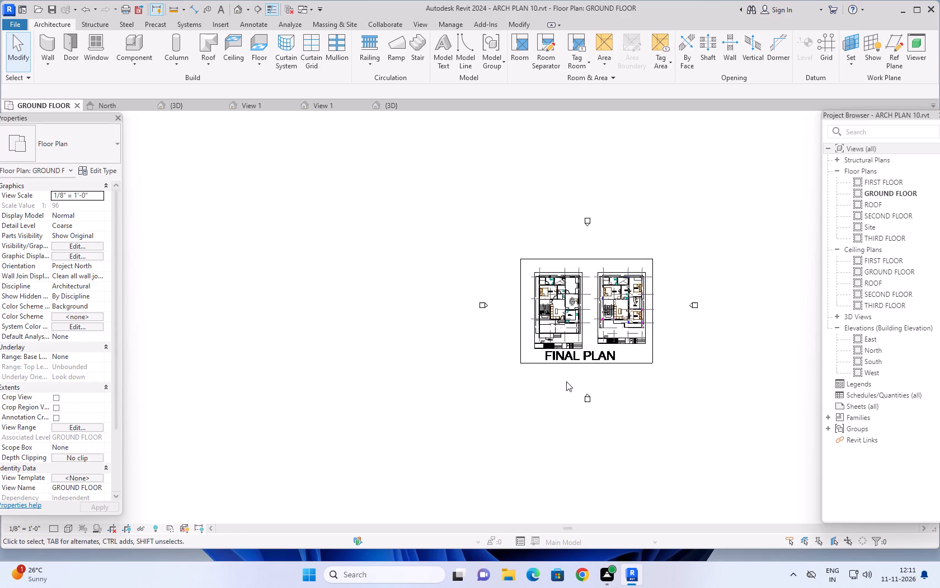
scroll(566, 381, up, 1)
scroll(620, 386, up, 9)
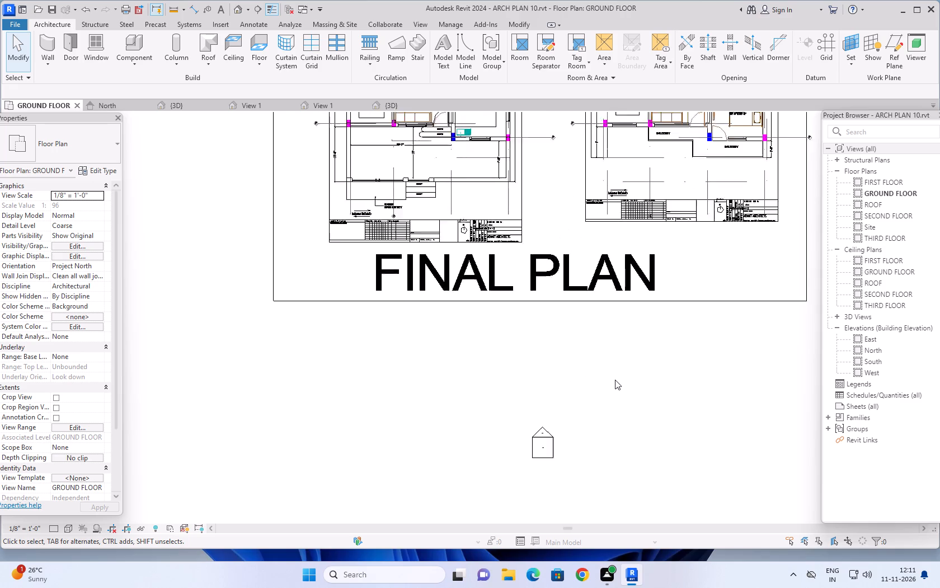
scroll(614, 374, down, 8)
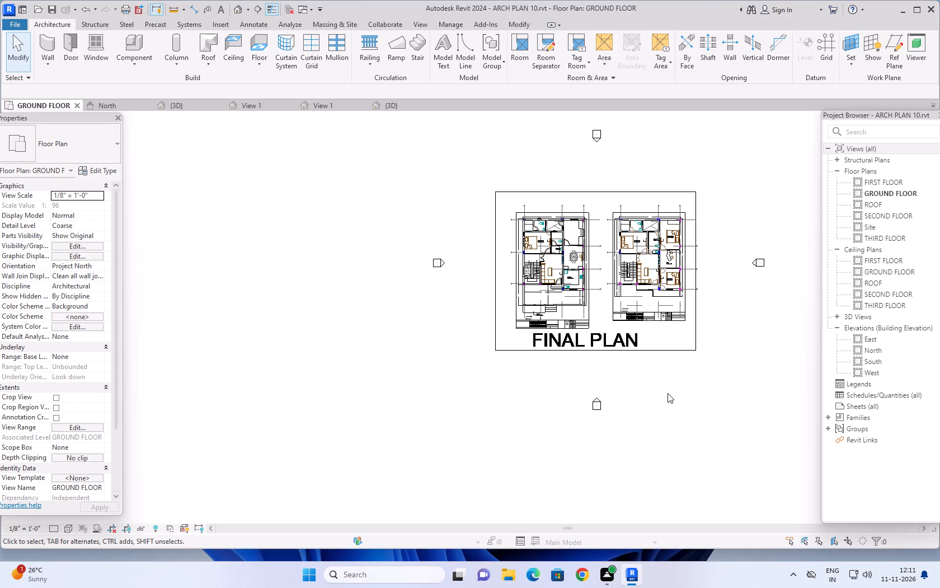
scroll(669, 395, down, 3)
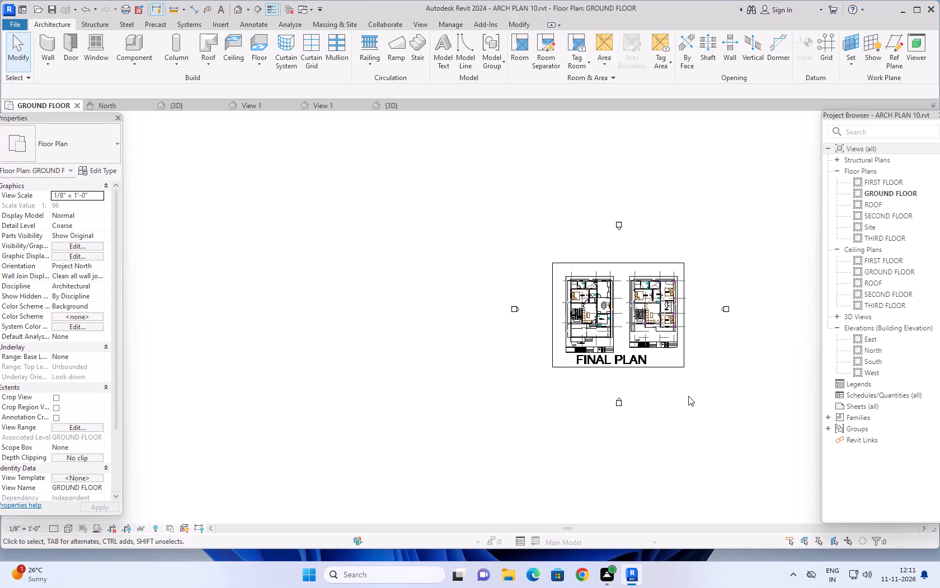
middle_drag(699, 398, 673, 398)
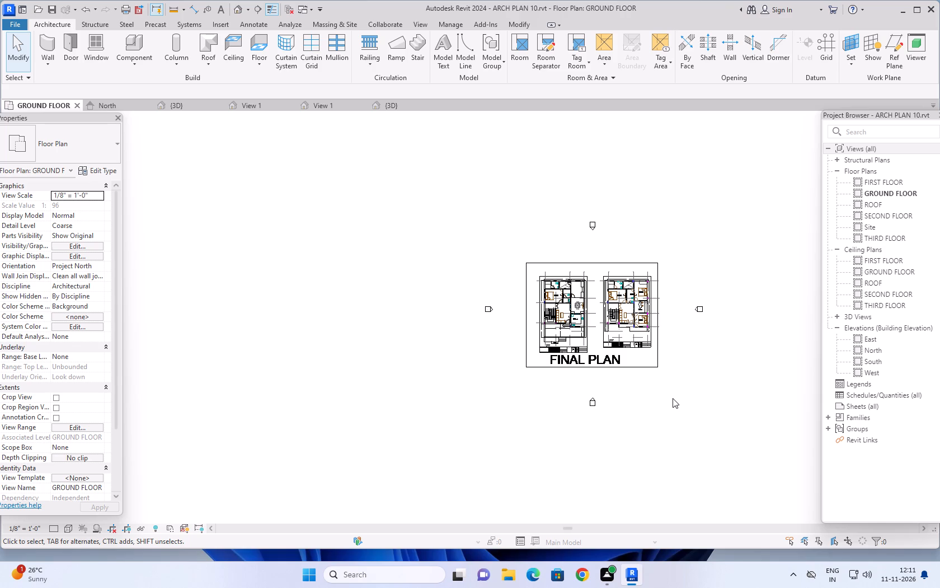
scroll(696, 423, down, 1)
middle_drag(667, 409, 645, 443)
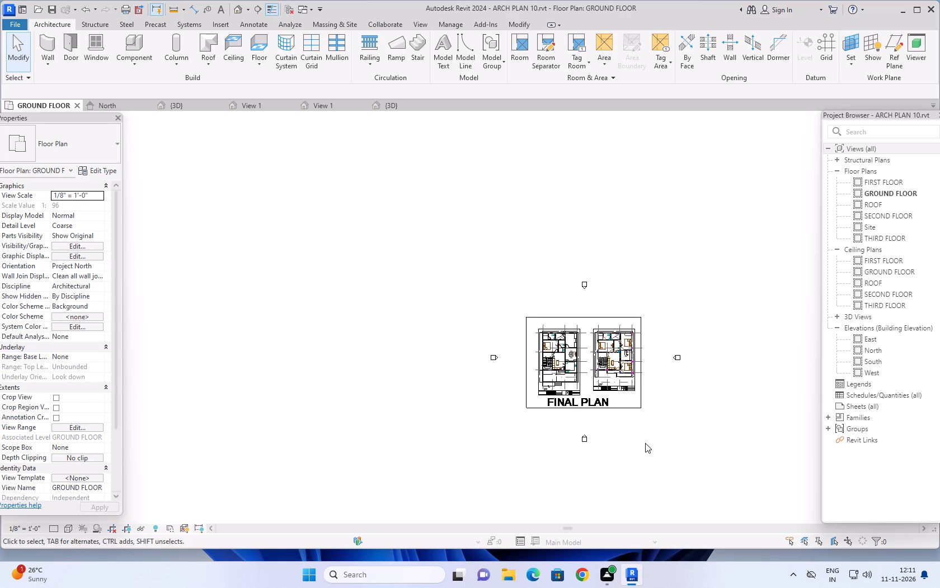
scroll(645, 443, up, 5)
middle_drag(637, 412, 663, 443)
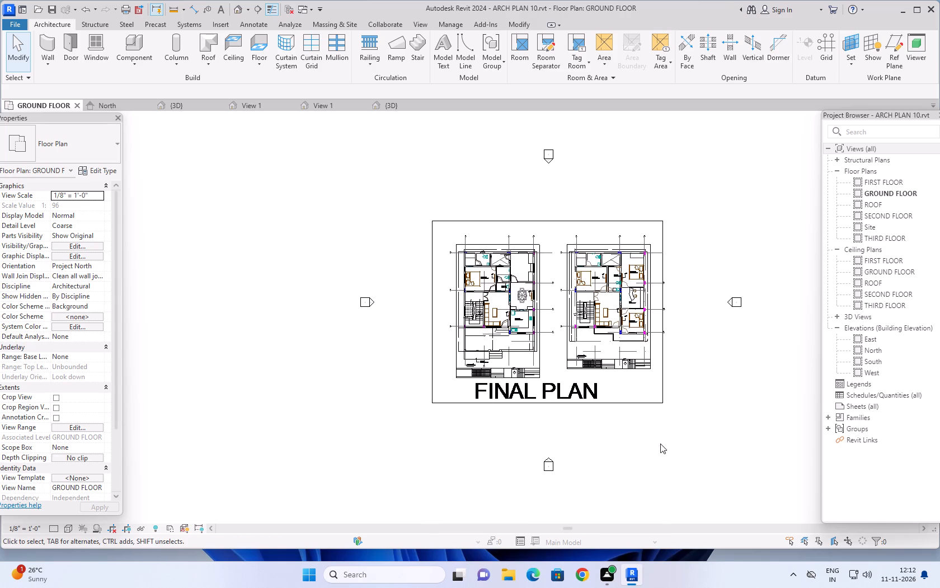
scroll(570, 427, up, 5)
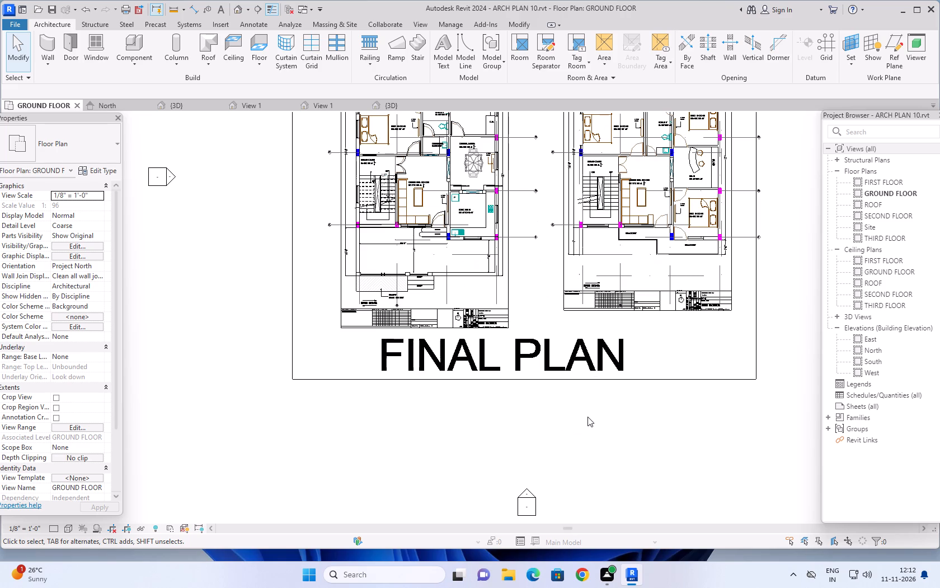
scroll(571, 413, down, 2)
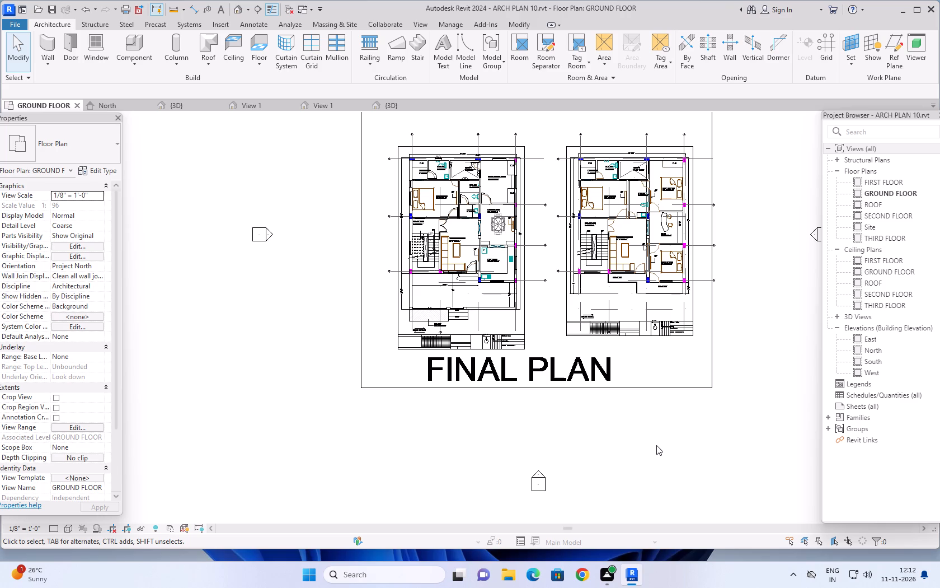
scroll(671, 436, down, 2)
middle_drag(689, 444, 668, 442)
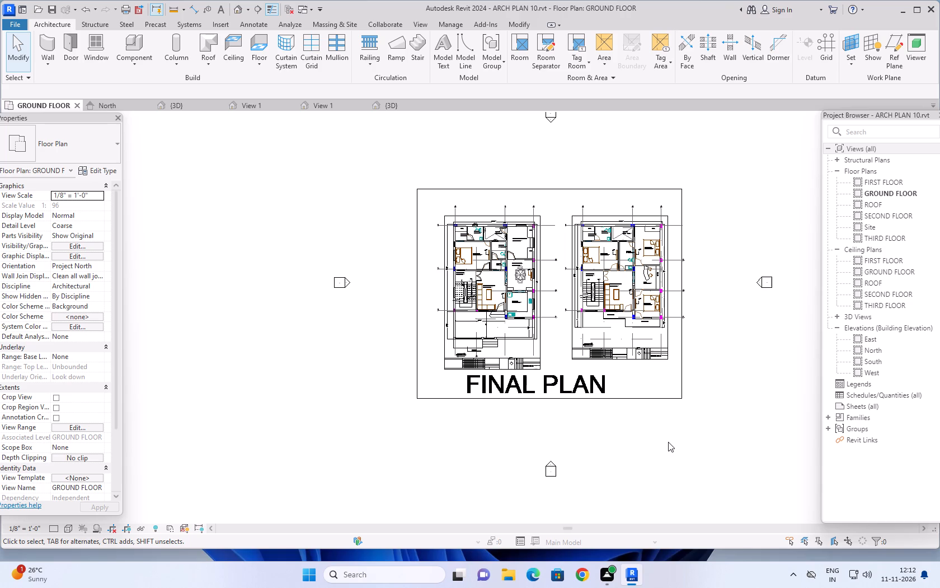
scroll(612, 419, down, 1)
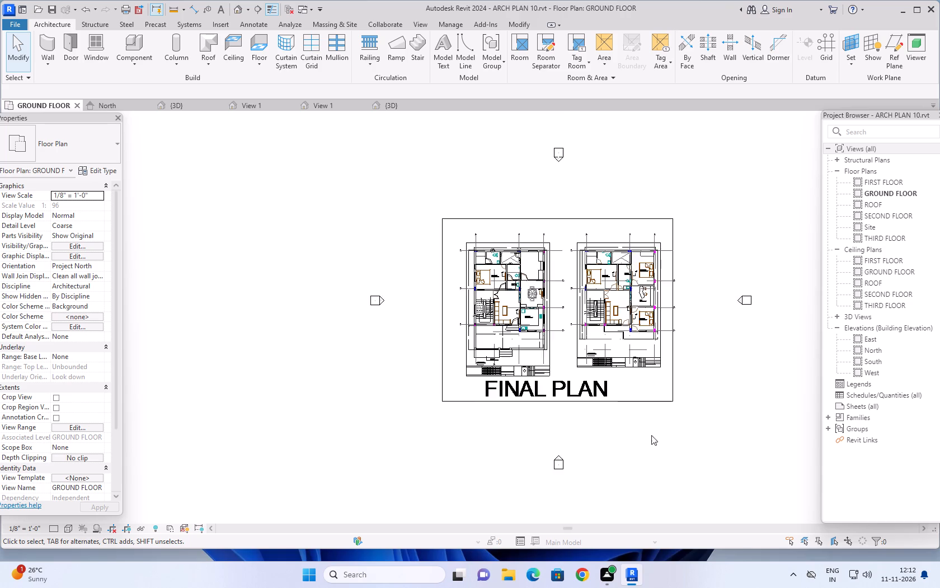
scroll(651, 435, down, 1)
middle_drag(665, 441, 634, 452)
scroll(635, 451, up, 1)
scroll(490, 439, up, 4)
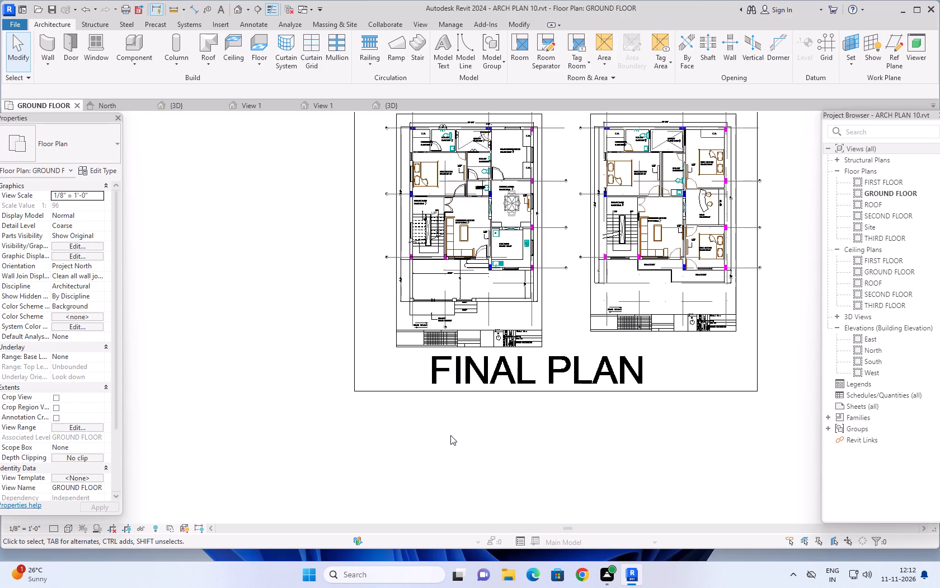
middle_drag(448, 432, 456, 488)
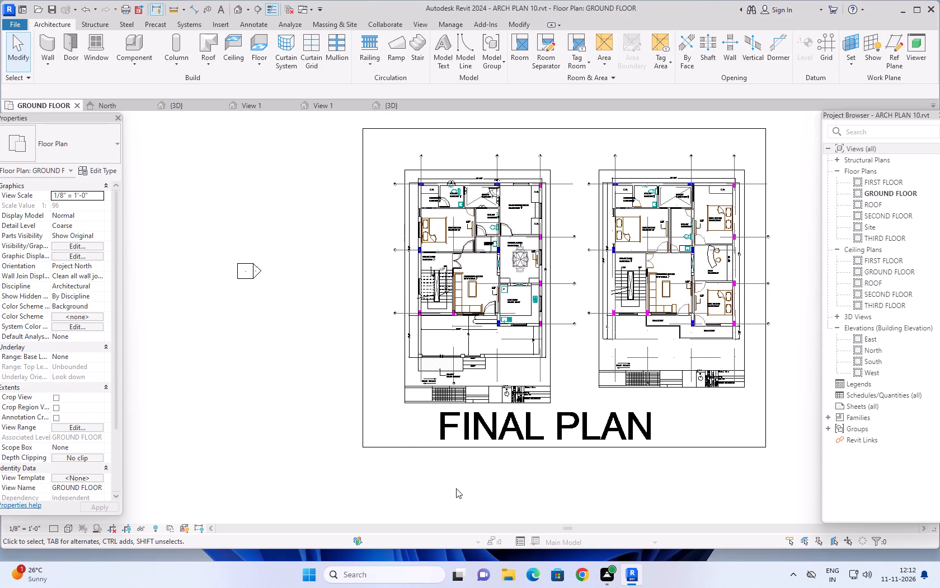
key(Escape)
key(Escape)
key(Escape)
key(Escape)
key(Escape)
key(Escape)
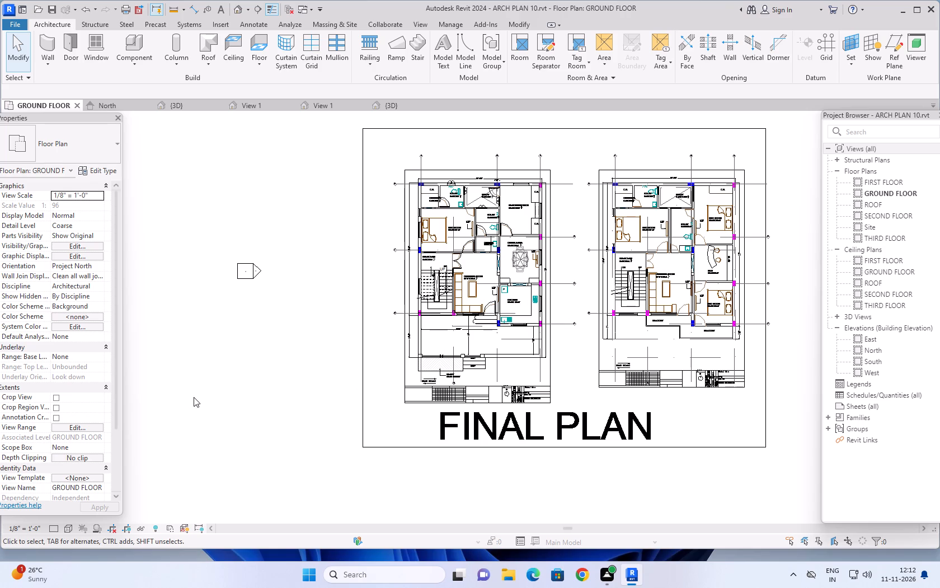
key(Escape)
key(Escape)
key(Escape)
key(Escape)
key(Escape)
Switch to File Explorer and open REVIT ARCH PLAN 8 VIEWS.pdf from the REVIT ARCHITECTURE folder.
click(506, 571)
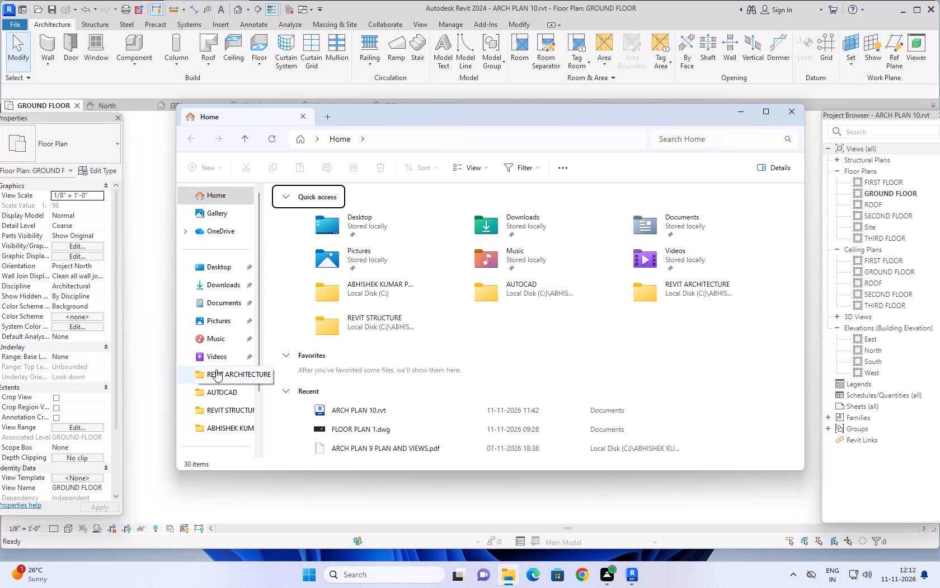
click(216, 370)
scroll(322, 265, up, 3)
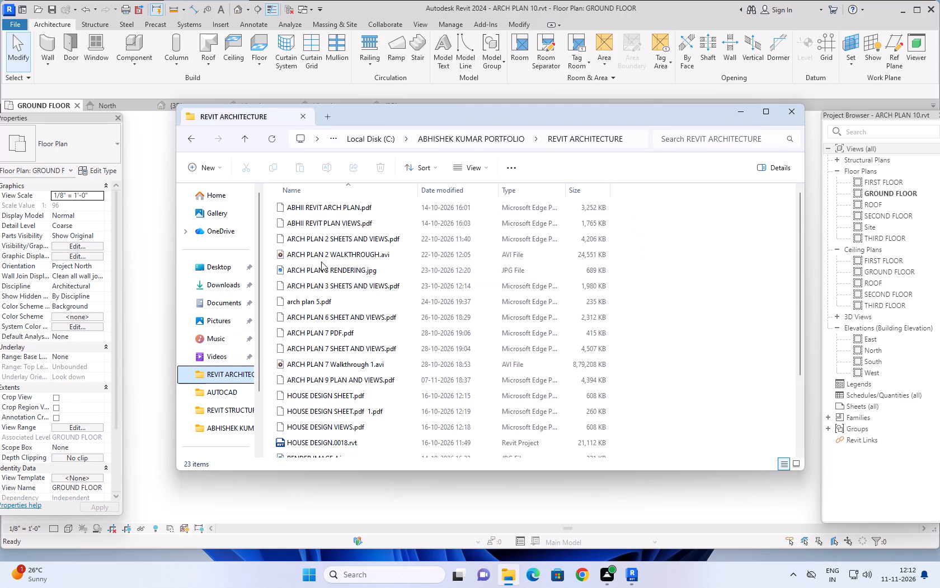
scroll(321, 262, down, 3)
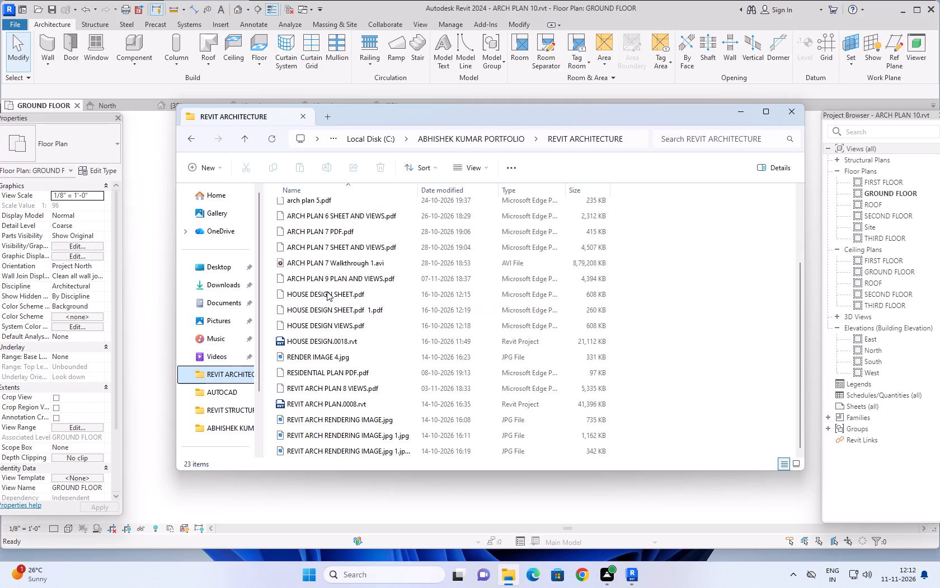
scroll(327, 291, down, 3)
scroll(385, 388, down, 1)
click(380, 389)
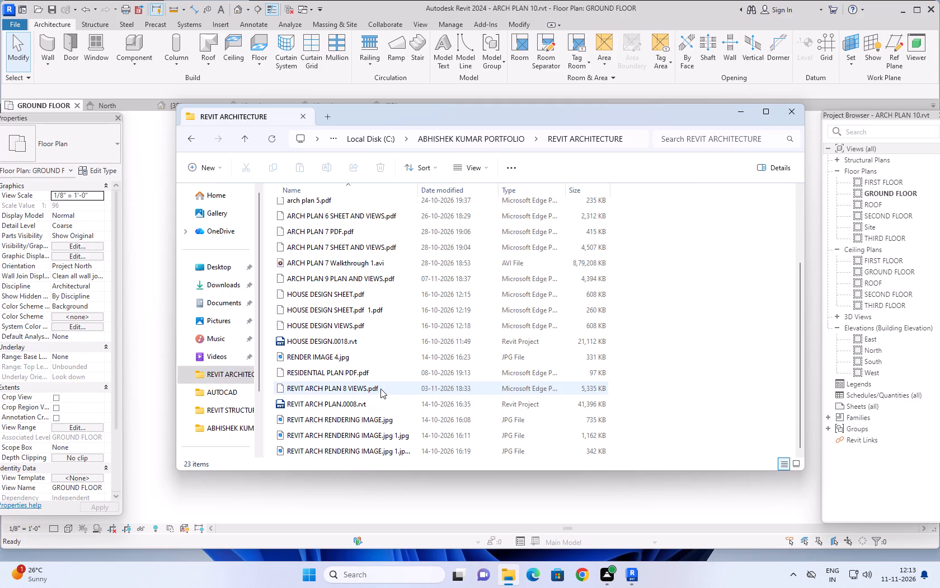
double_click(387, 388)
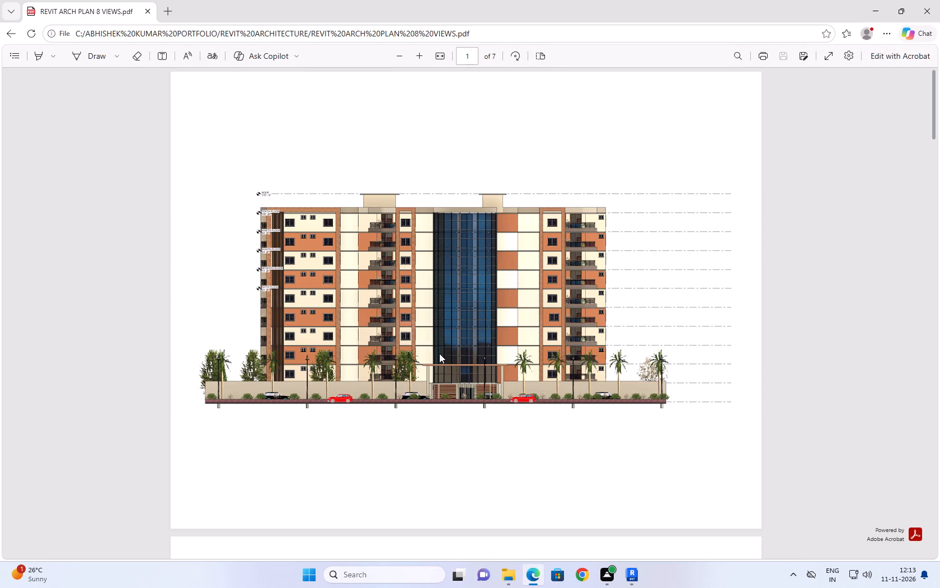
Review the front elevation and ground-level perspective renderings of the apartment tower on pages 1 to 5 of the PDF.
scroll(433, 357, down, 5)
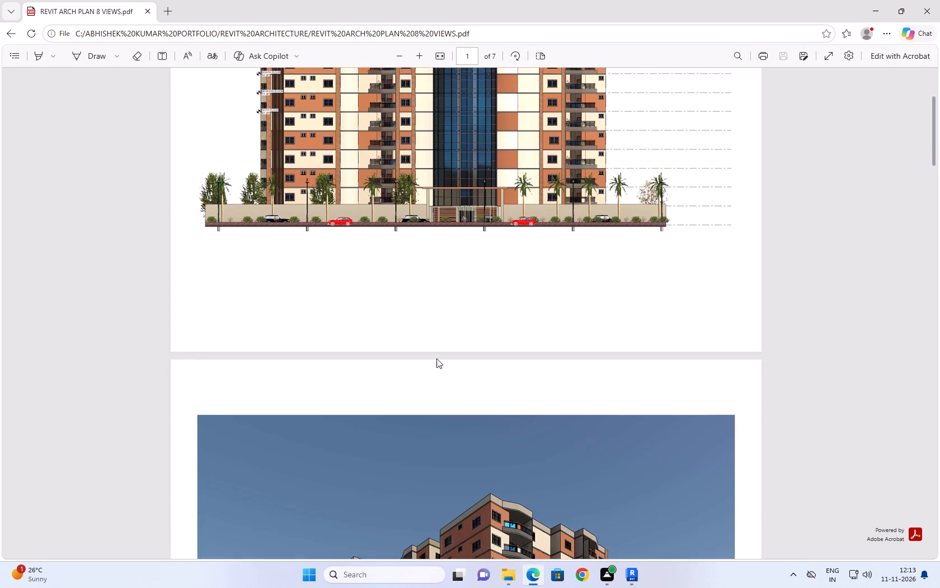
scroll(436, 358, down, 3)
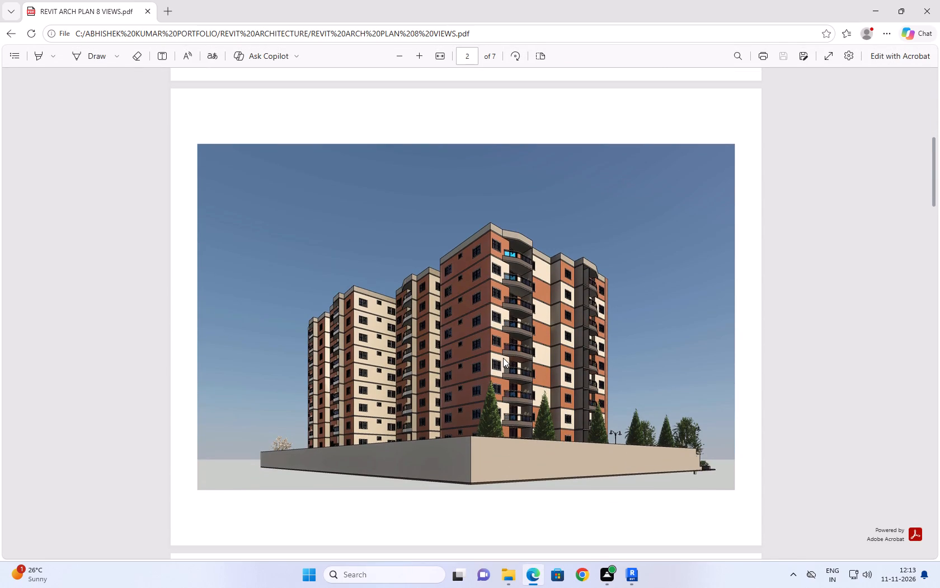
scroll(504, 357, down, 8)
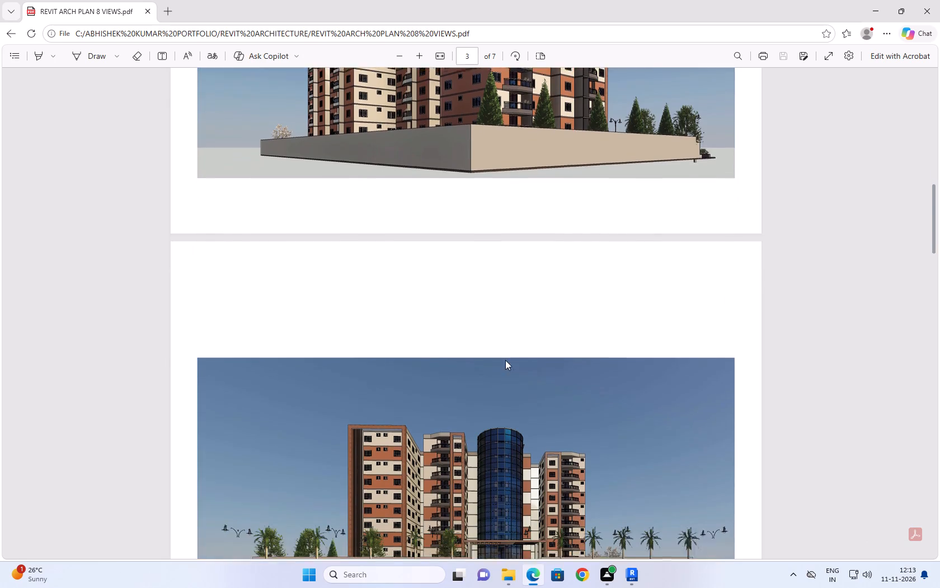
scroll(505, 361, down, 1)
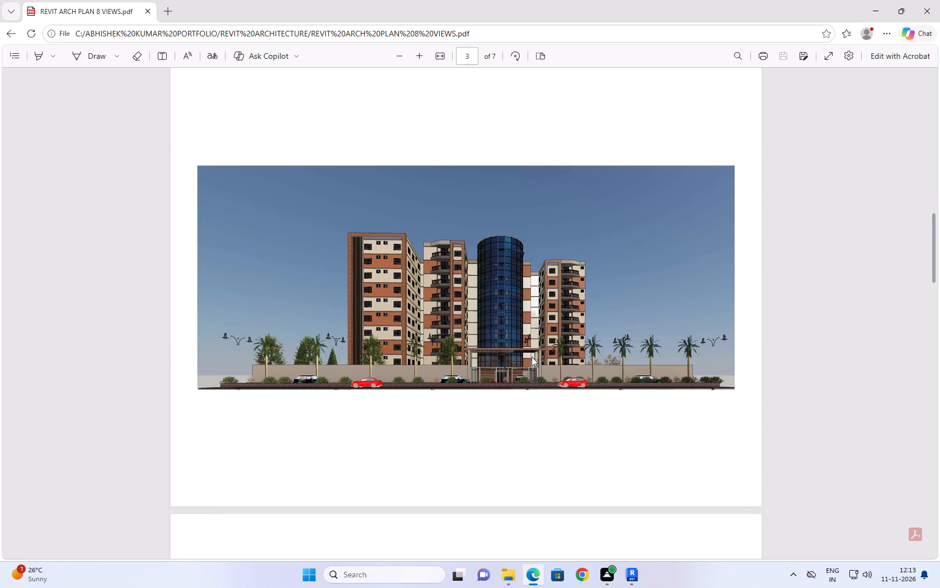
scroll(532, 357, down, 2)
scroll(531, 354, up, 4)
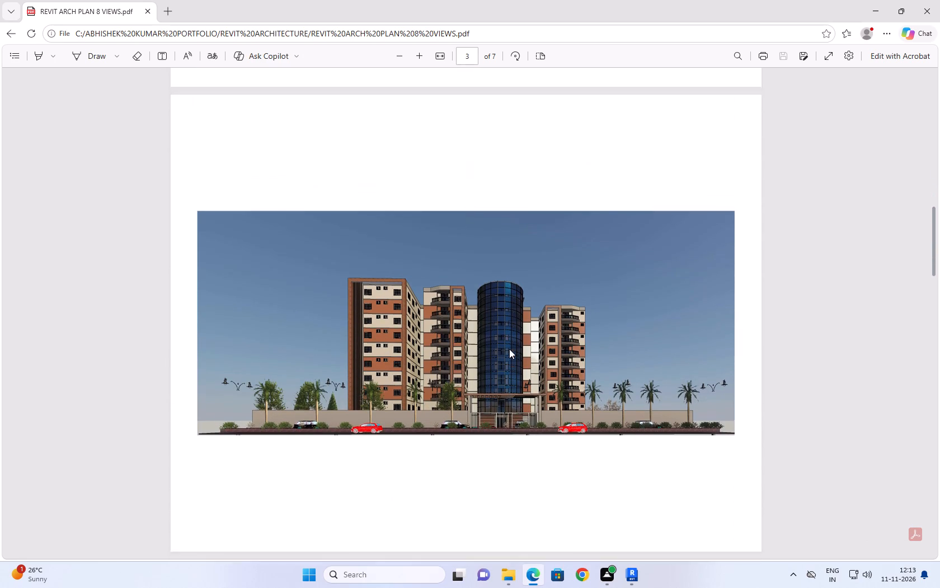
scroll(509, 349, up, 2)
scroll(509, 349, down, 12)
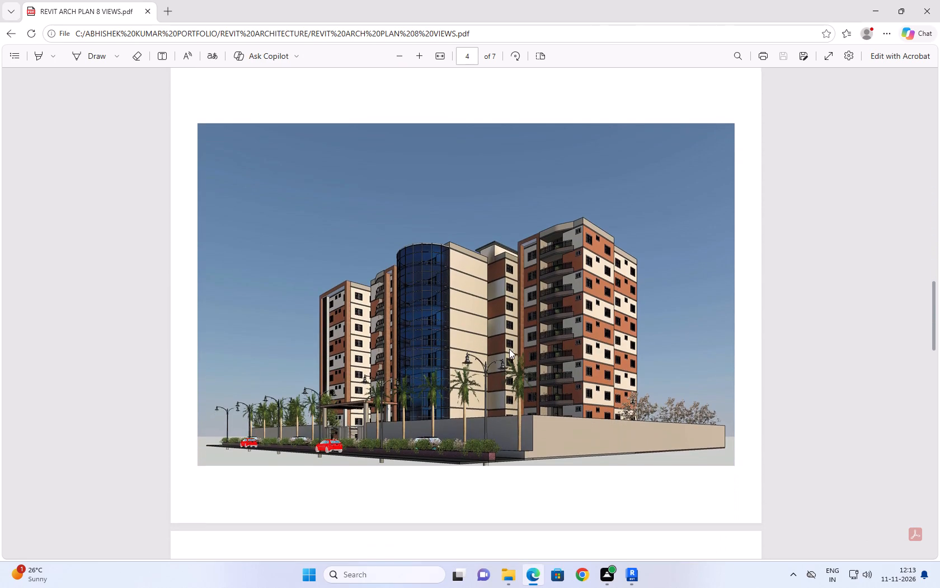
scroll(511, 354, down, 8)
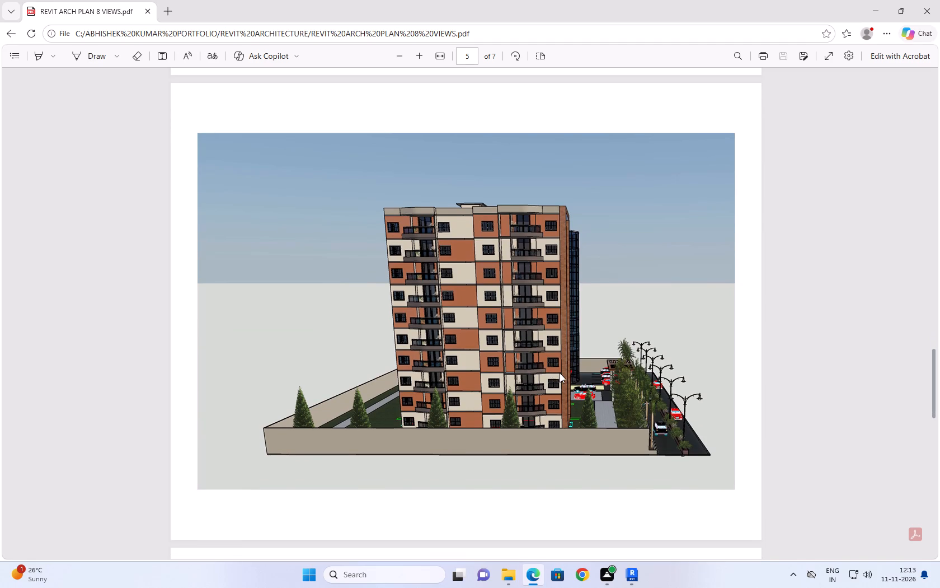
Examine the aerial rendering on page 6, including the roofs, car park, entrance canopy and road.
scroll(561, 375, down, 6)
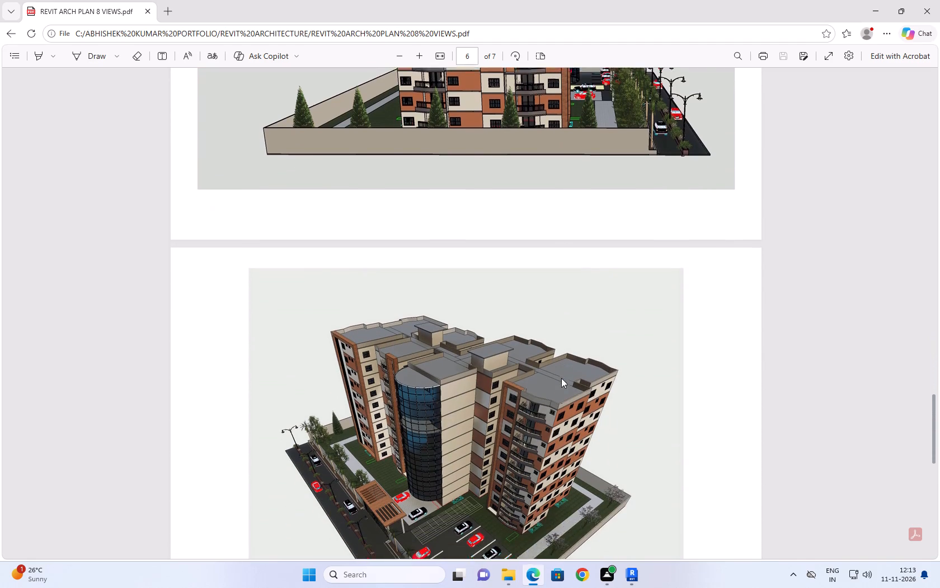
scroll(561, 378, down, 1)
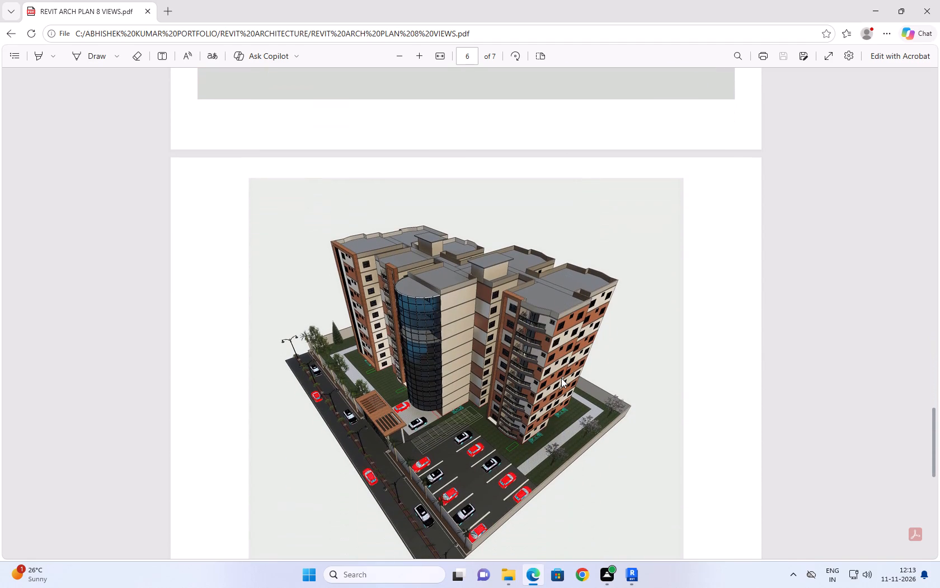
scroll(561, 378, down, 1)
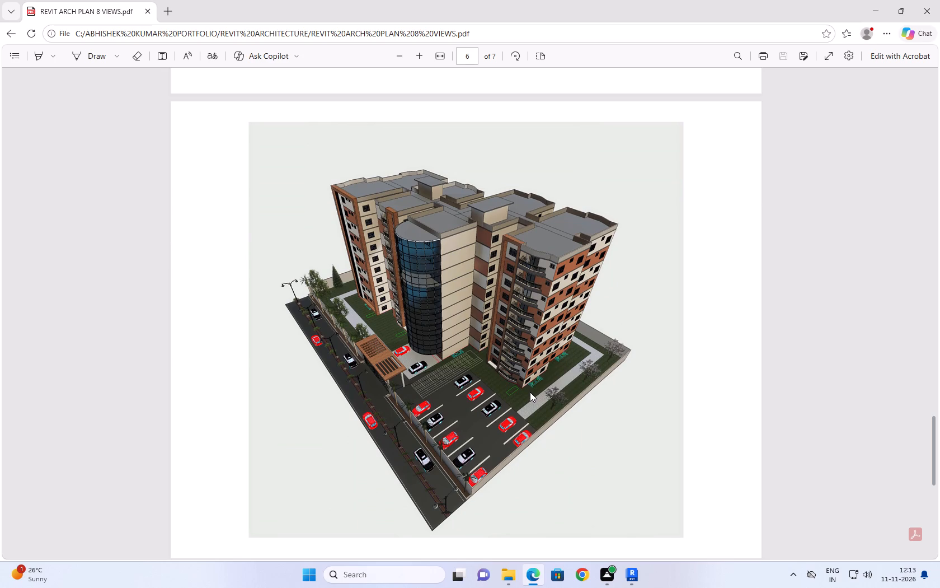
scroll(525, 395, down, 1)
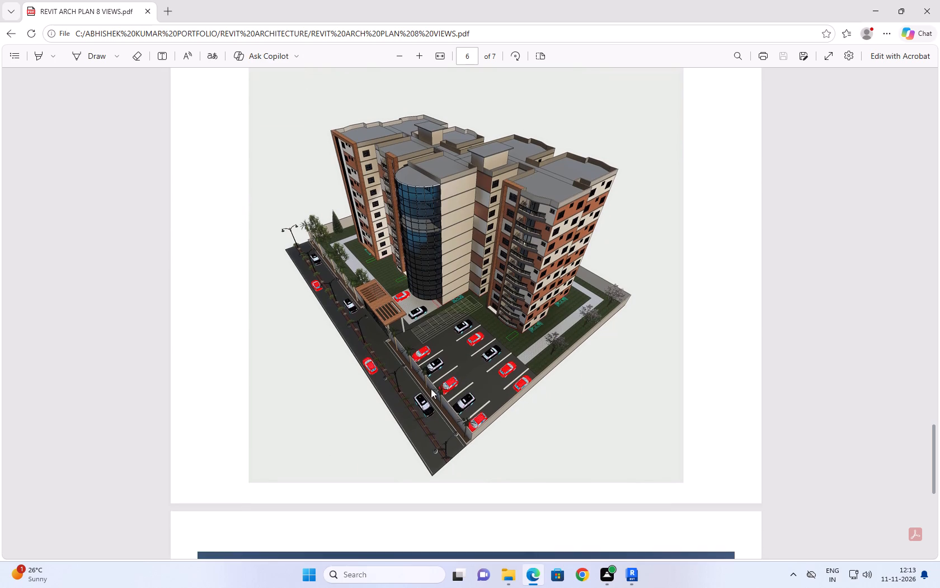
scroll(381, 346, down, 1)
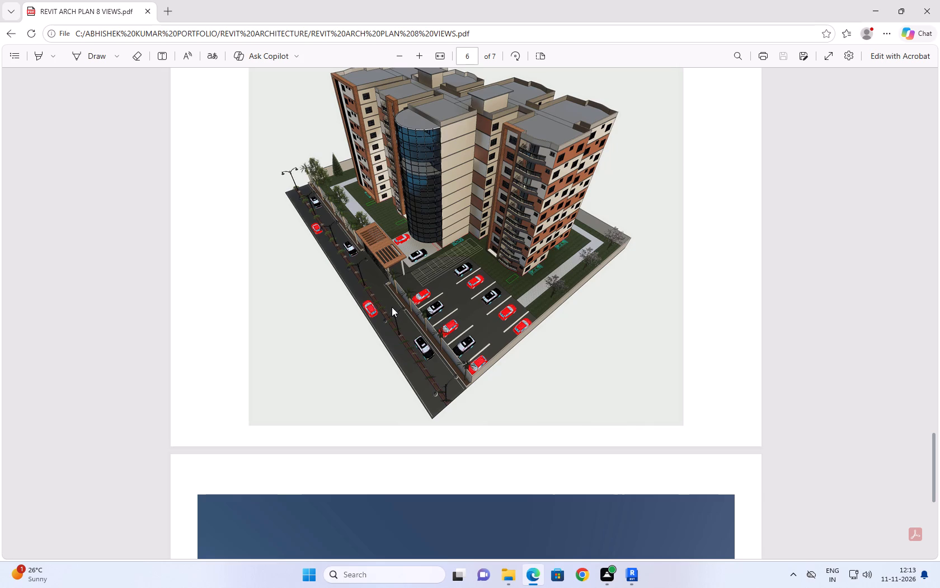
scroll(410, 297, down, 1)
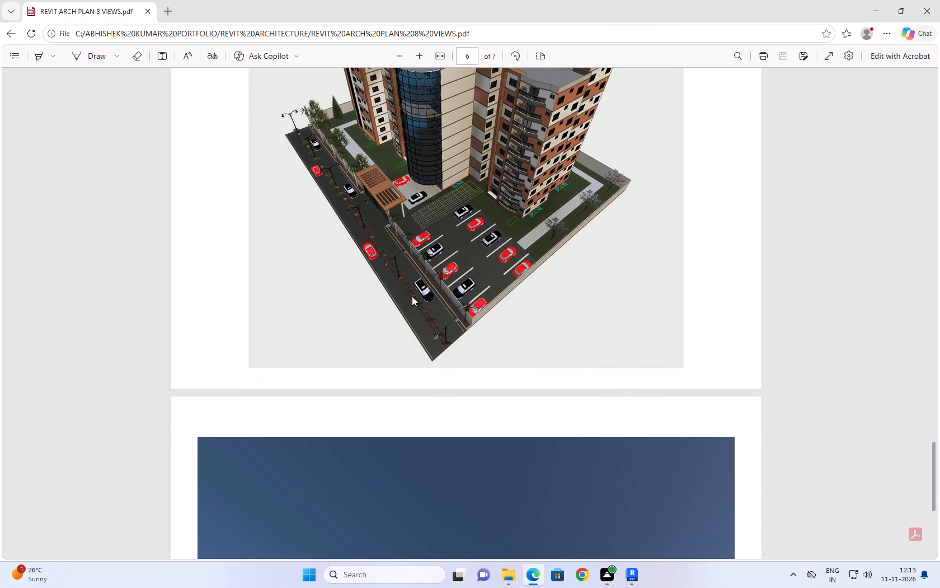
scroll(412, 296, up, 1)
scroll(419, 293, down, 1)
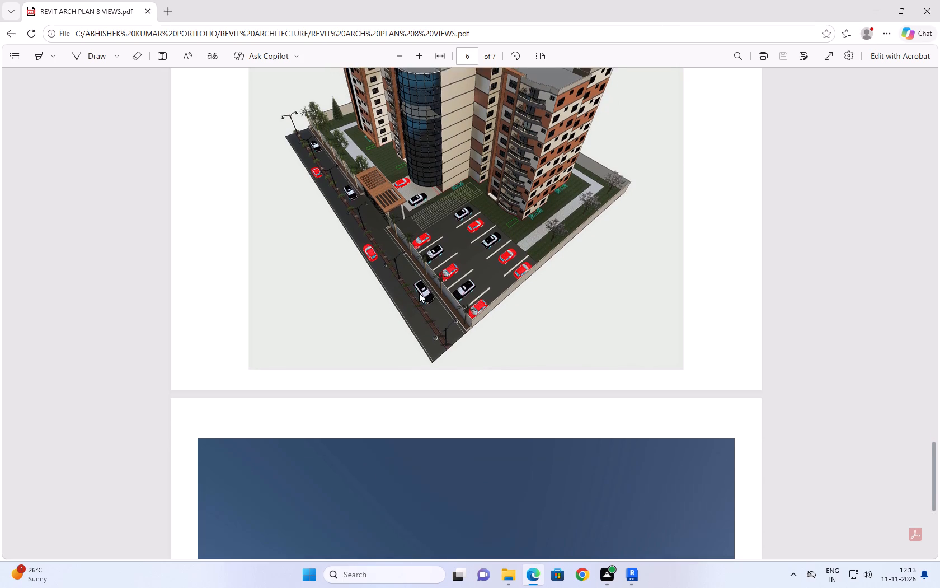
View the last rendering on page 7 and return to the front elevation on page 1.
scroll(419, 293, down, 10)
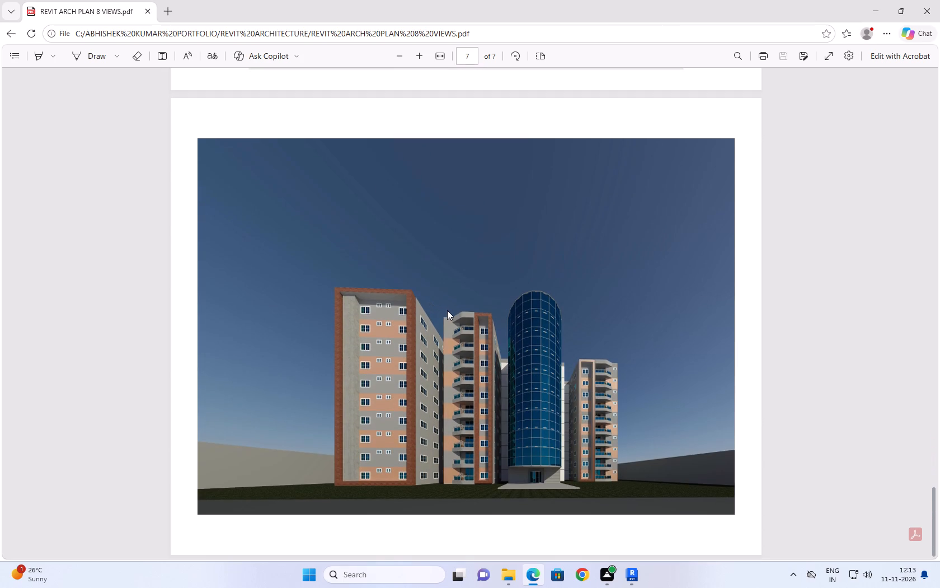
scroll(447, 310, up, 7)
scroll(447, 310, up, 20)
scroll(447, 310, up, 8)
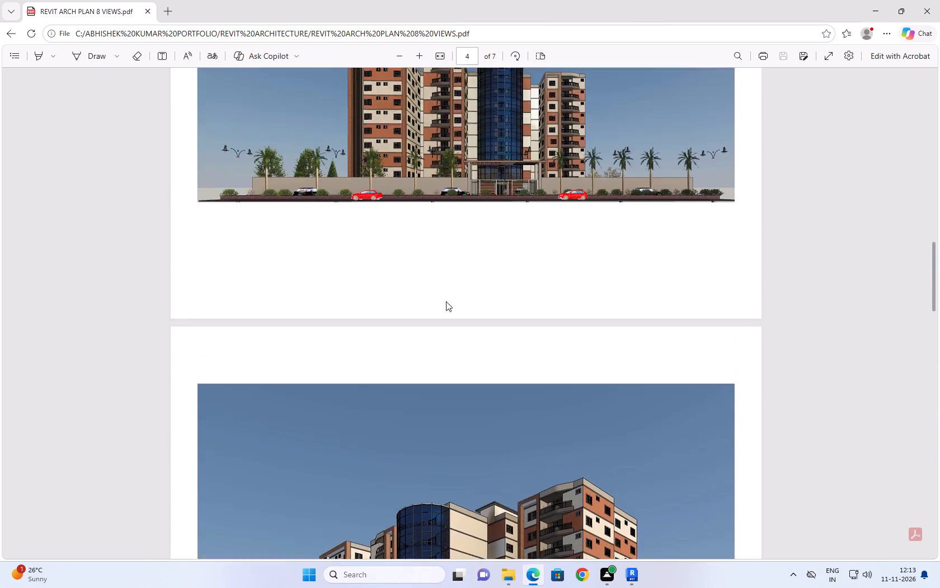
scroll(446, 301, up, 20)
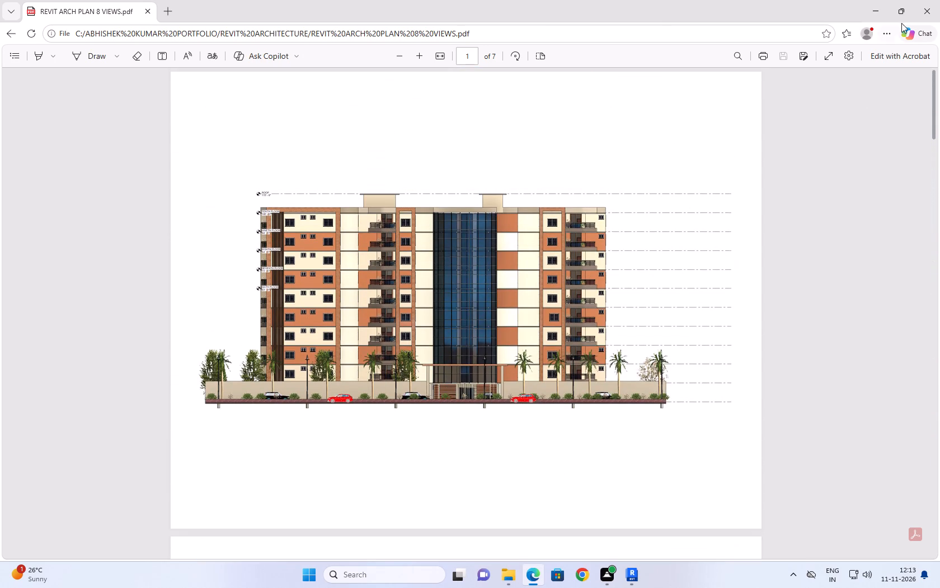
Close the PDF and the REVIT ARCHITECTURE folder window to return to the GROUND FLOOR plan in Revit.
click(923, 15)
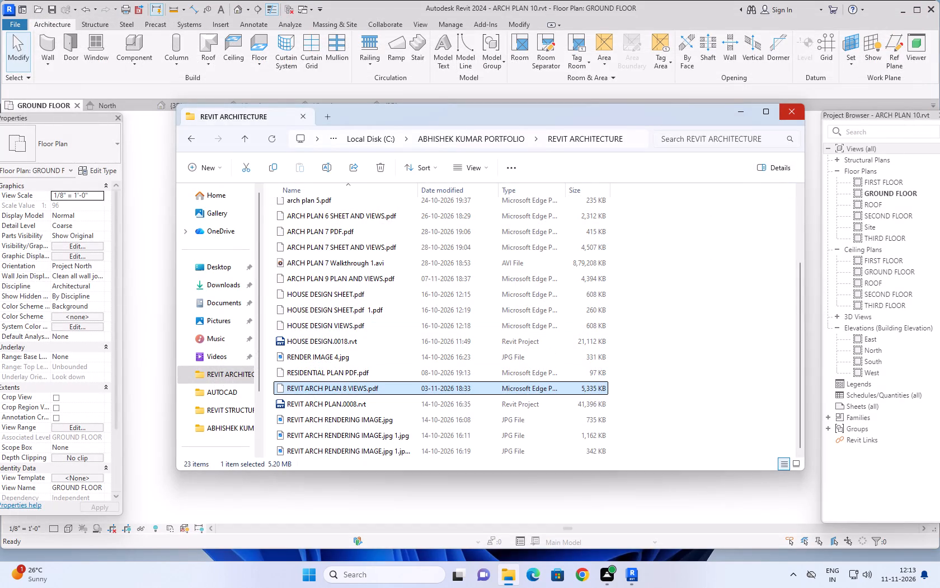
click(794, 113)
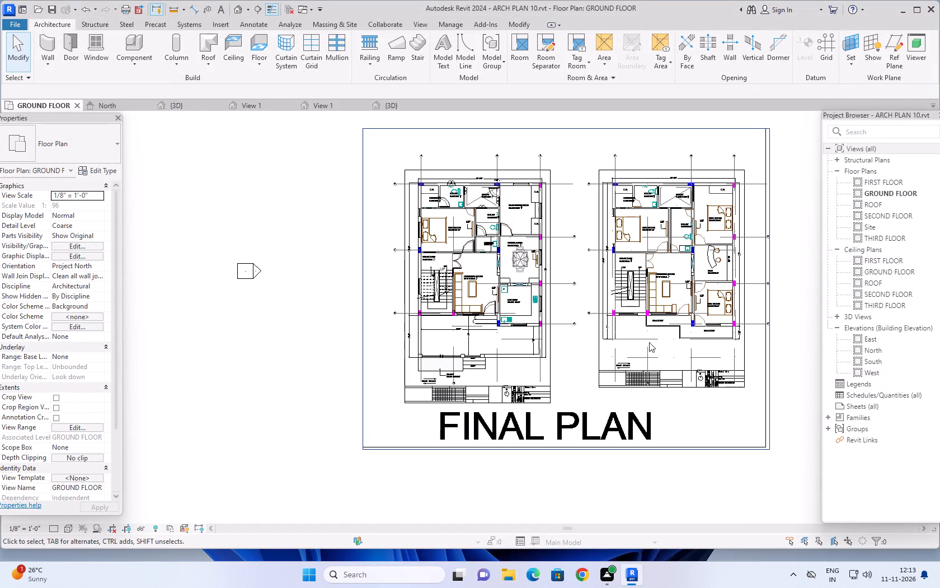
Look over the whole FINAL PLAN drawing together with the surrounding elevation markers.
scroll(680, 430, down, 1)
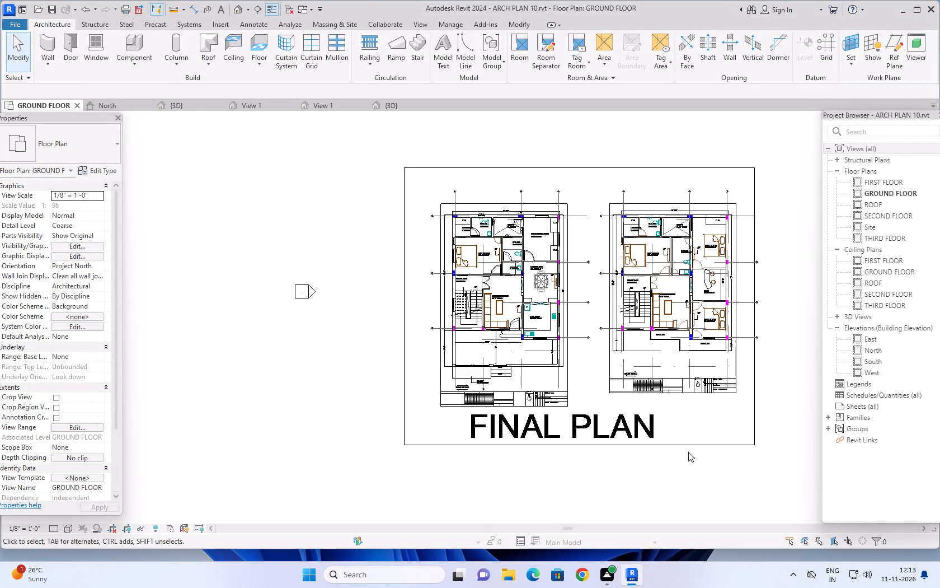
scroll(699, 461, down, 1)
middle_drag(697, 468, 655, 448)
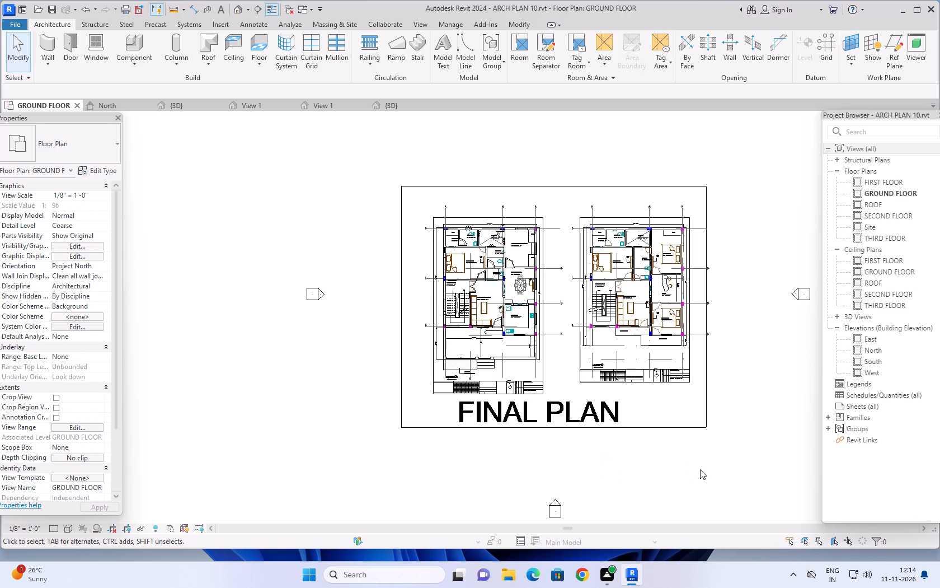
scroll(700, 469, down, 2)
middle_drag(725, 464, 697, 449)
scroll(697, 449, up, 1)
middle_drag(708, 427, 697, 432)
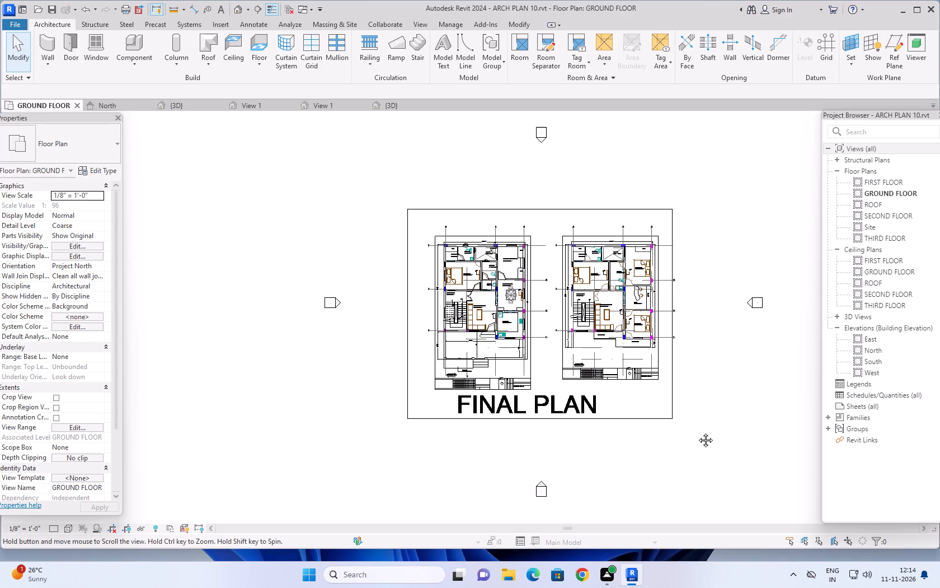
middle_drag(697, 432, 695, 432)
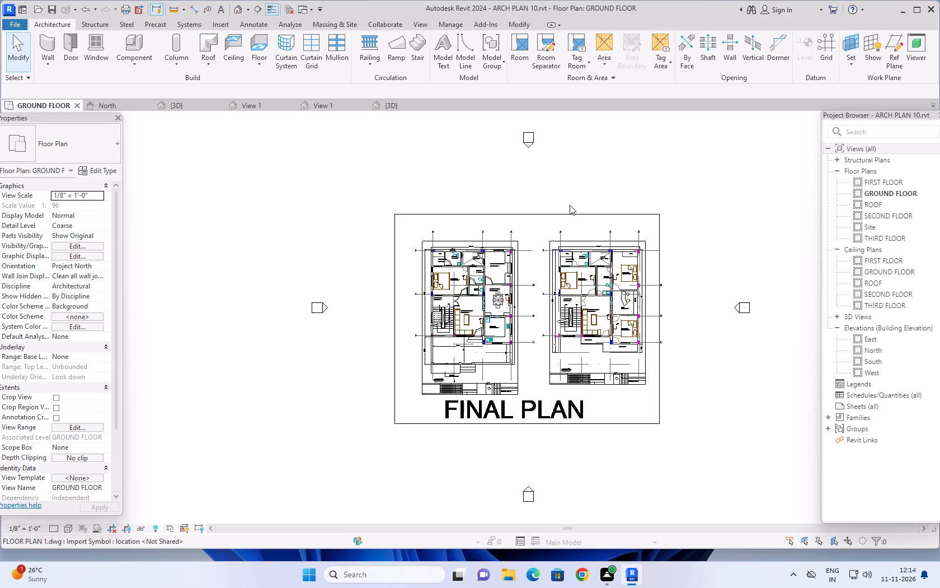
scroll(576, 208, down, 1)
middle_drag(459, 426, 467, 426)
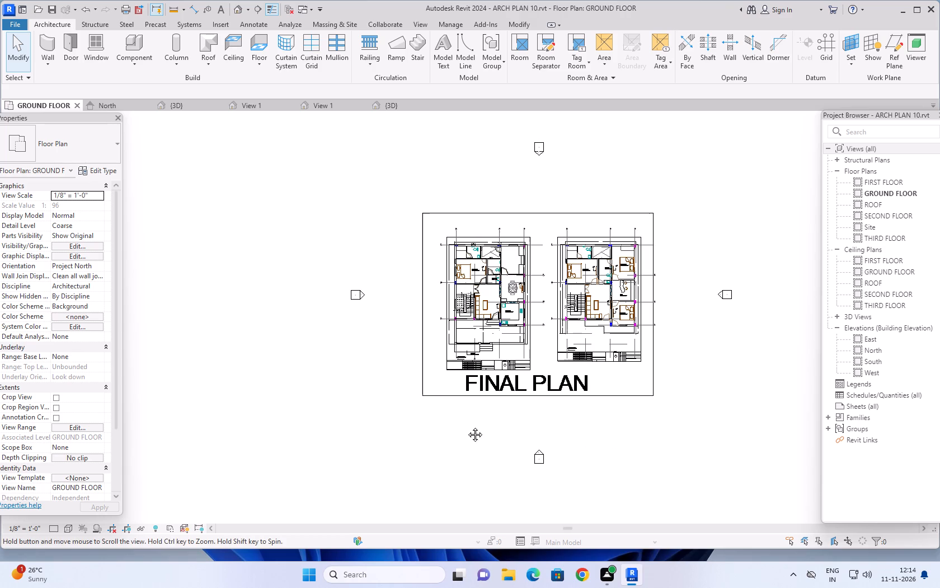
middle_drag(467, 426, 474, 436)
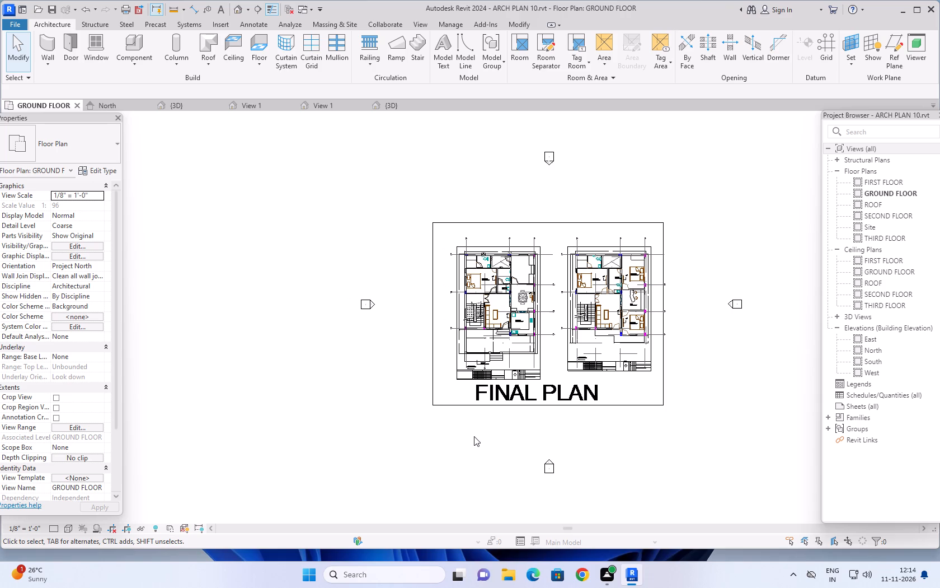
Examine the two FINAL PLAN floor layouts side by side, comparing their rooms and staircases.
scroll(463, 432, up, 2)
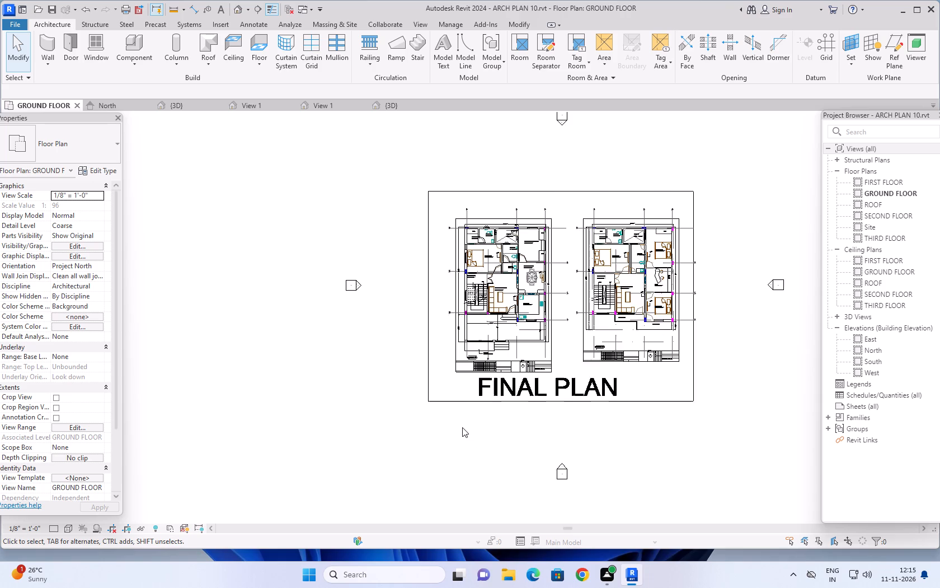
scroll(463, 427, up, 1)
middle_drag(477, 424, 465, 481)
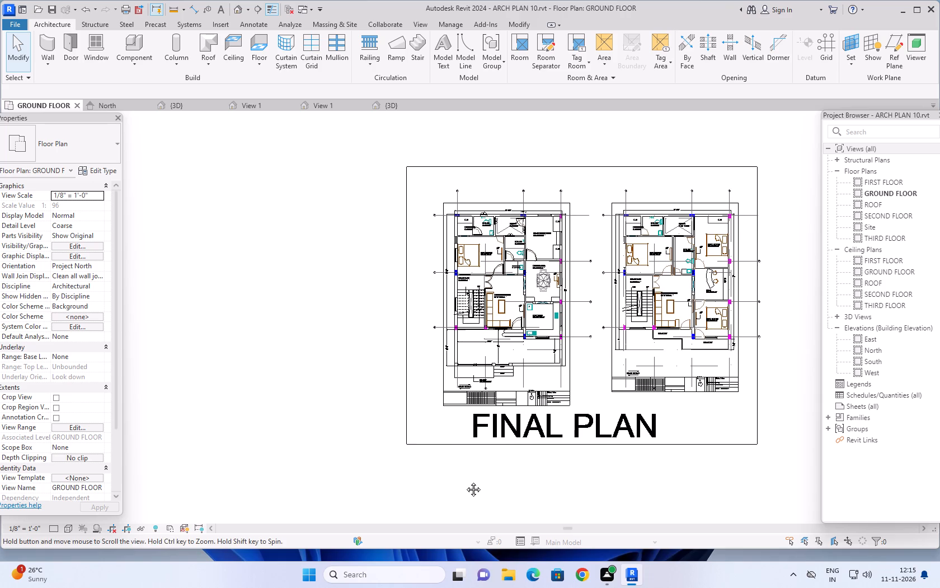
middle_drag(465, 481, 465, 482)
scroll(471, 497, up, 1)
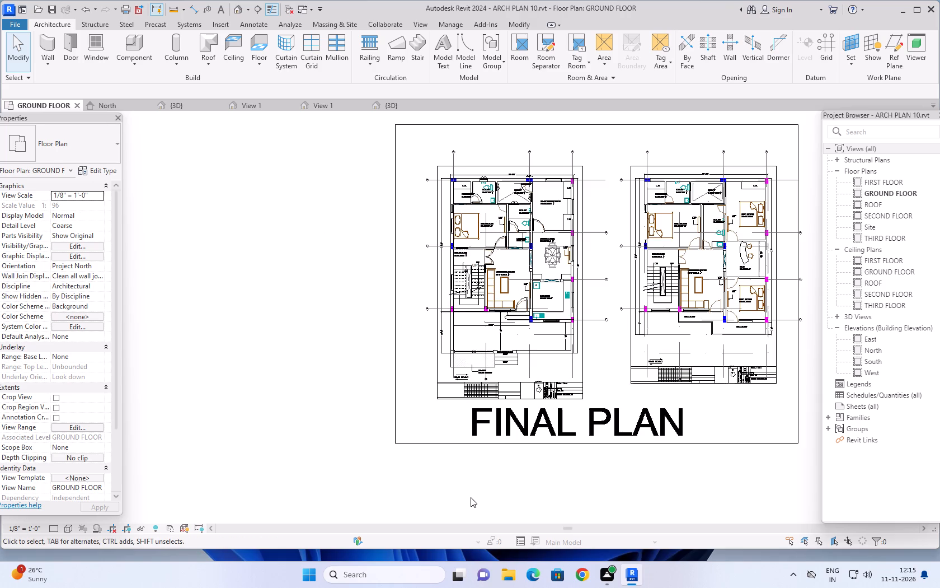
scroll(471, 494, up, 1)
middle_drag(487, 464, 474, 505)
middle_drag(392, 395, 393, 396)
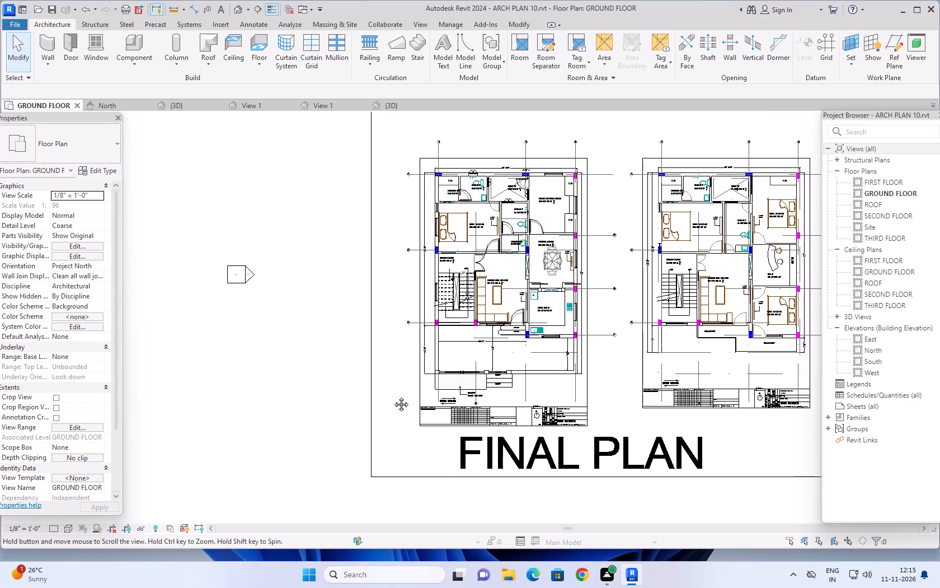
middle_drag(393, 396, 381, 437)
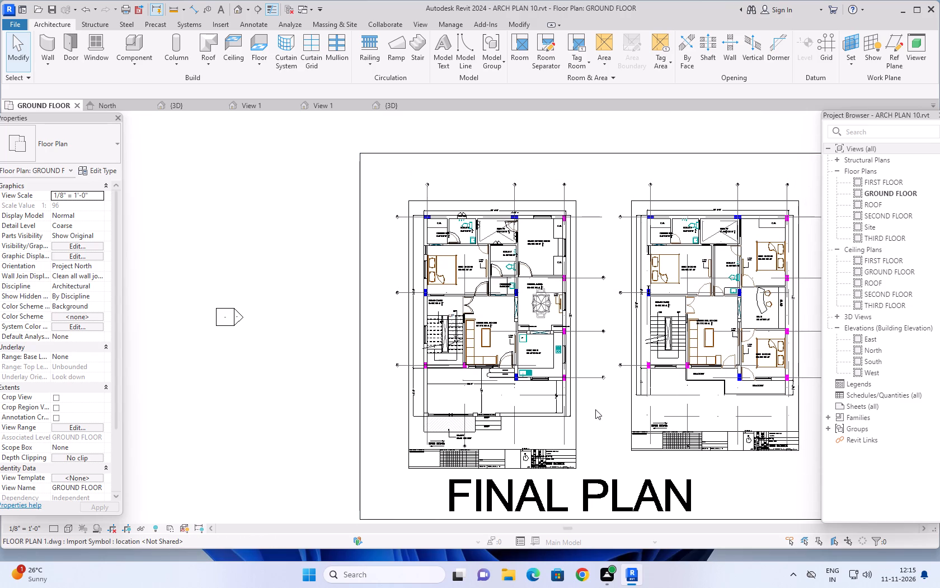
middle_drag(595, 409, 608, 407)
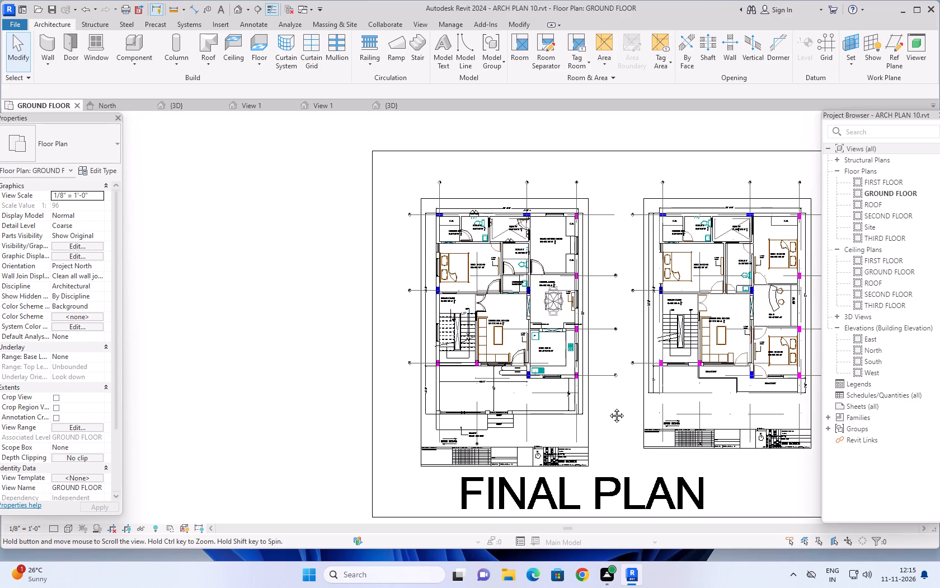
middle_drag(608, 407, 609, 408)
scroll(608, 419, up, 1)
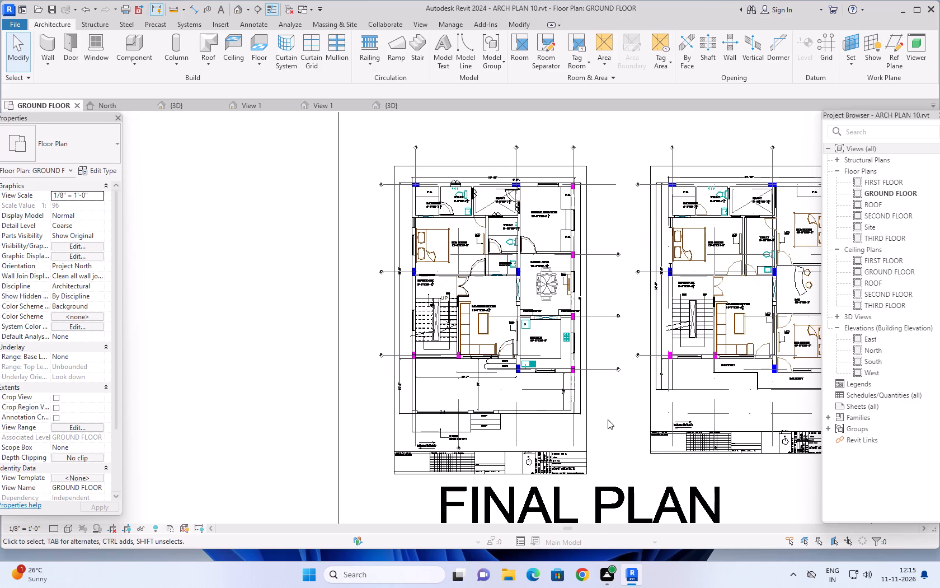
middle_drag(605, 418, 623, 415)
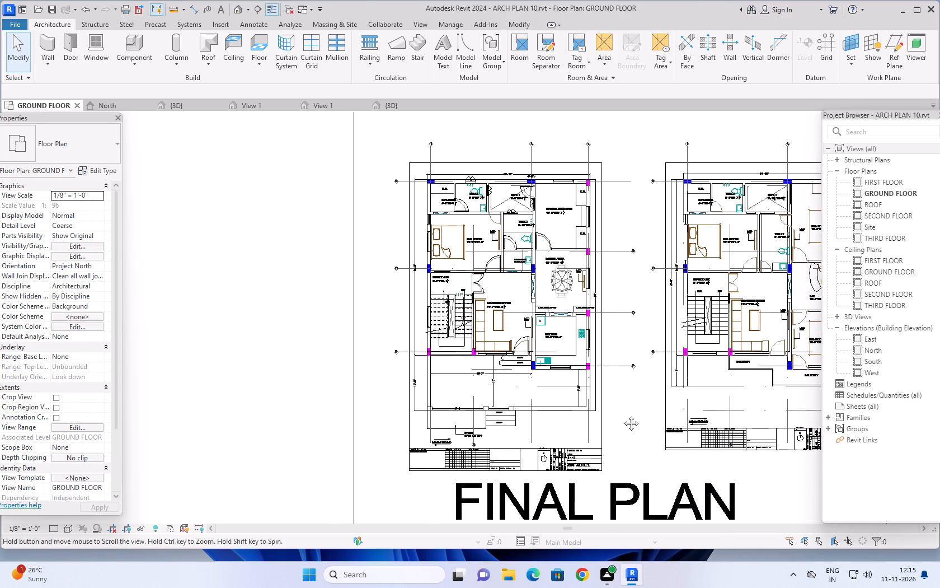
middle_drag(623, 415, 624, 415)
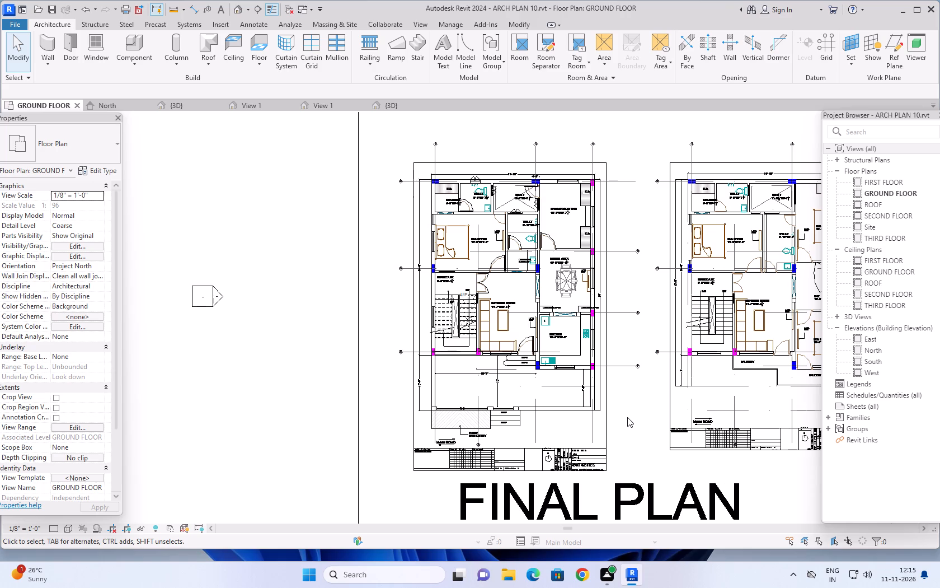
Examine the ground-floor layout's rooms, including the staircase, drawing room, dining area and kitchen.
scroll(377, 374, up, 2)
middle_drag(383, 386, 383, 387)
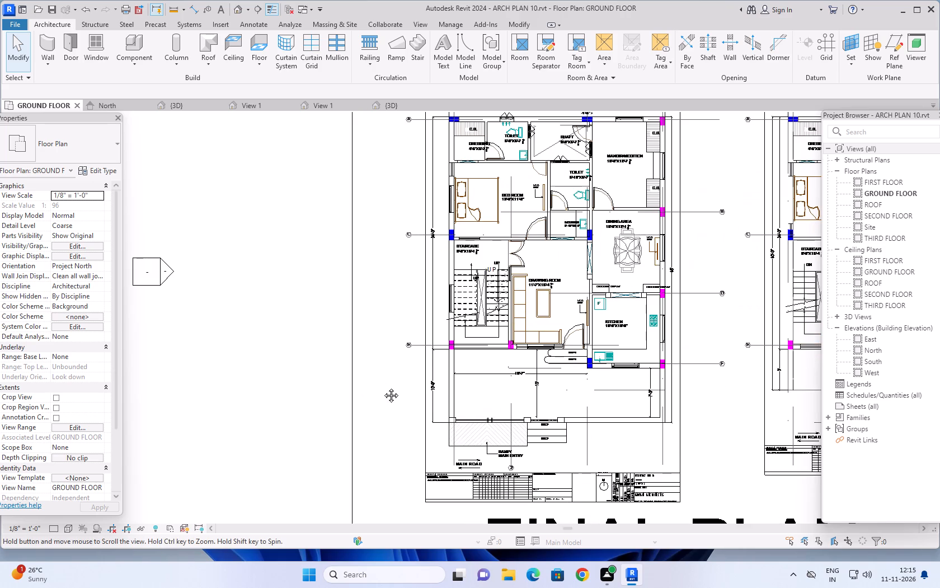
middle_drag(383, 387, 357, 450)
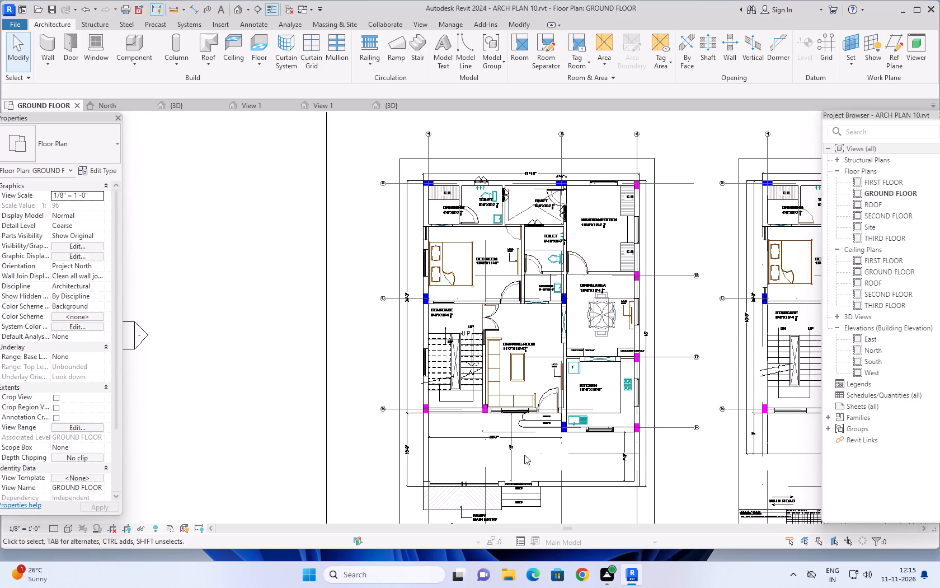
scroll(681, 399, up, 4)
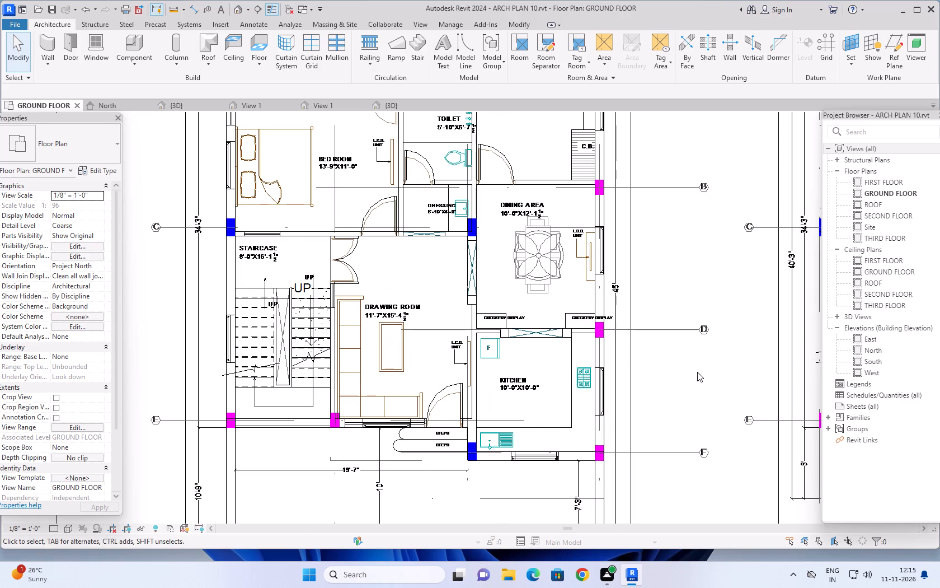
scroll(698, 371, down, 3)
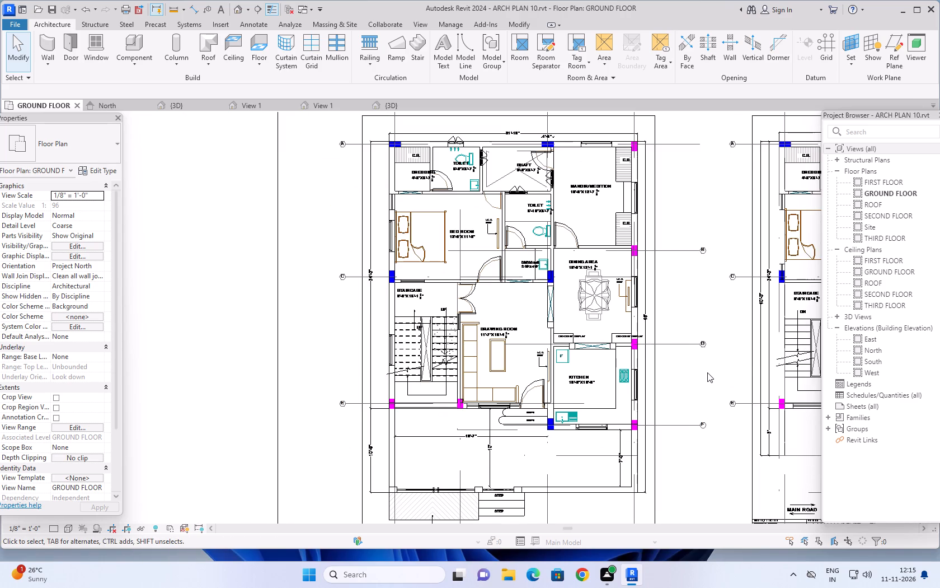
scroll(707, 372, down, 1)
middle_drag(713, 370, 707, 387)
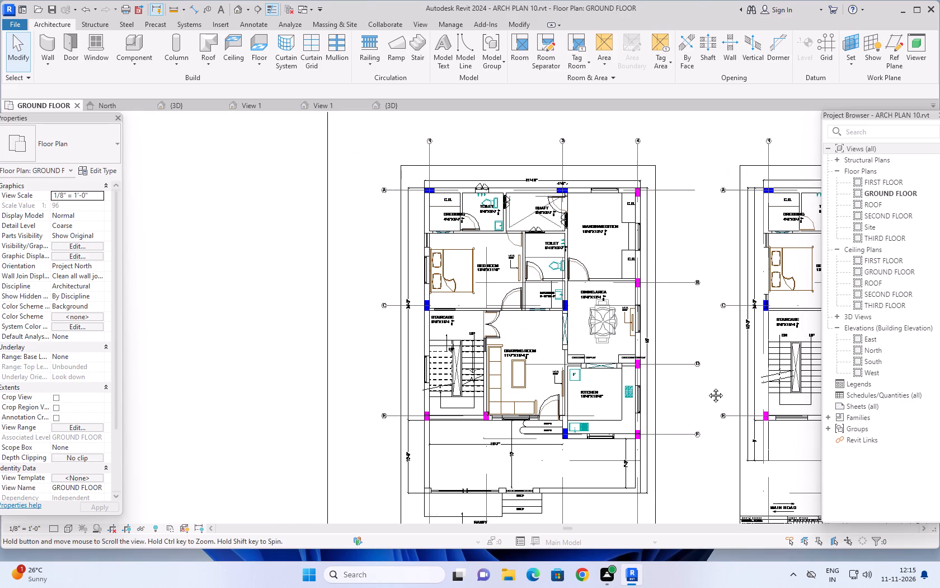
middle_drag(707, 387, 707, 409)
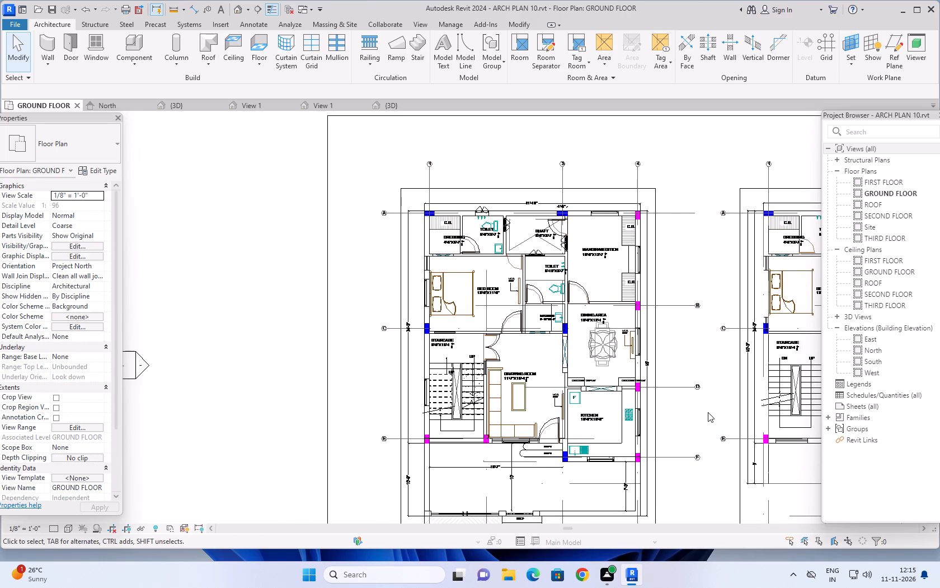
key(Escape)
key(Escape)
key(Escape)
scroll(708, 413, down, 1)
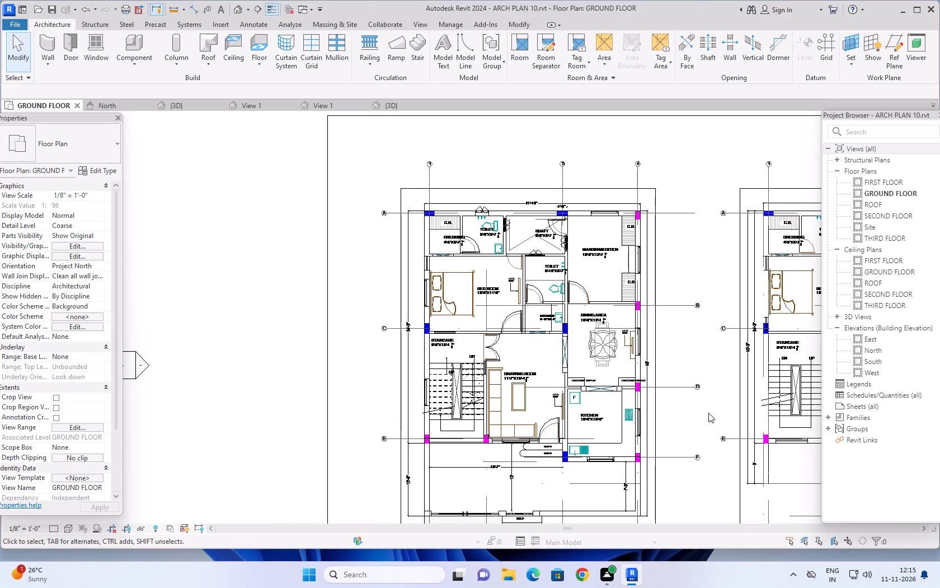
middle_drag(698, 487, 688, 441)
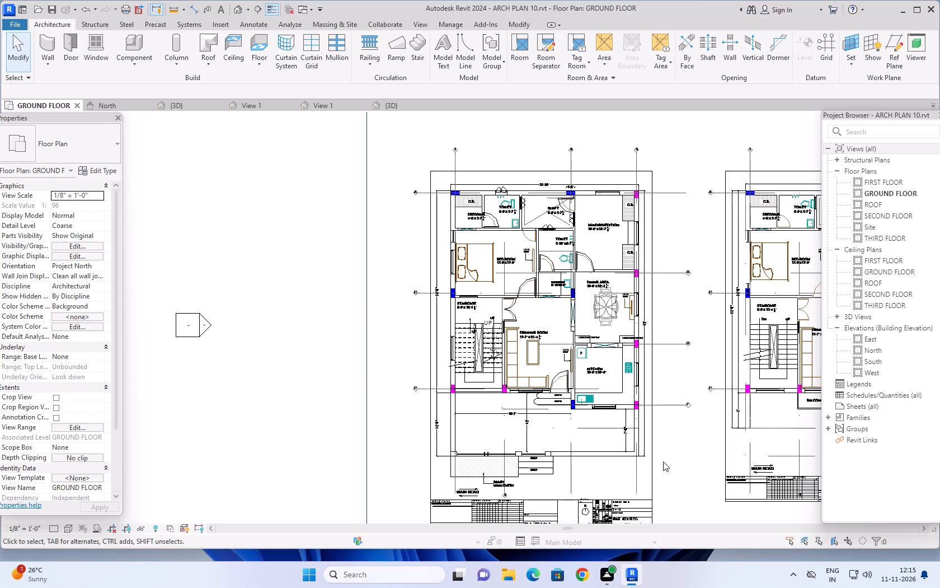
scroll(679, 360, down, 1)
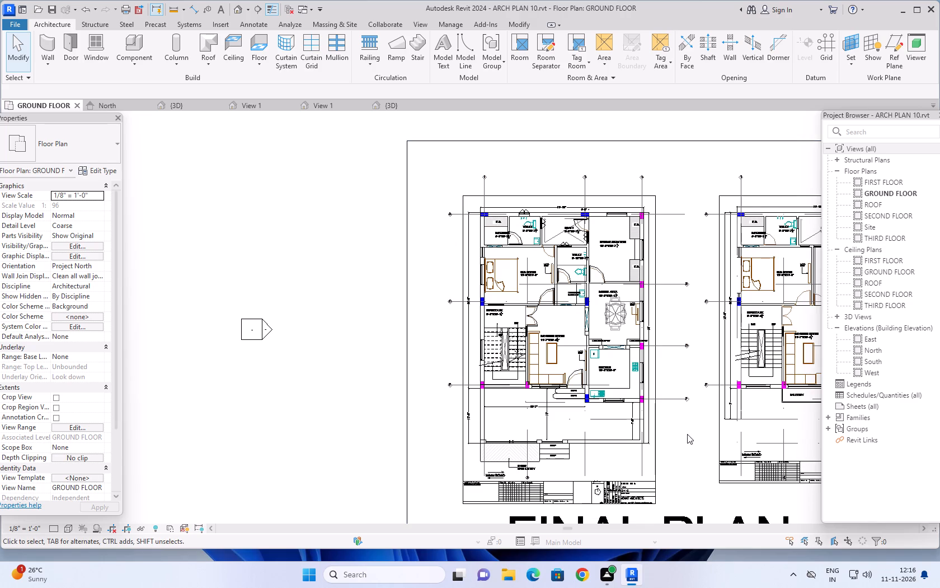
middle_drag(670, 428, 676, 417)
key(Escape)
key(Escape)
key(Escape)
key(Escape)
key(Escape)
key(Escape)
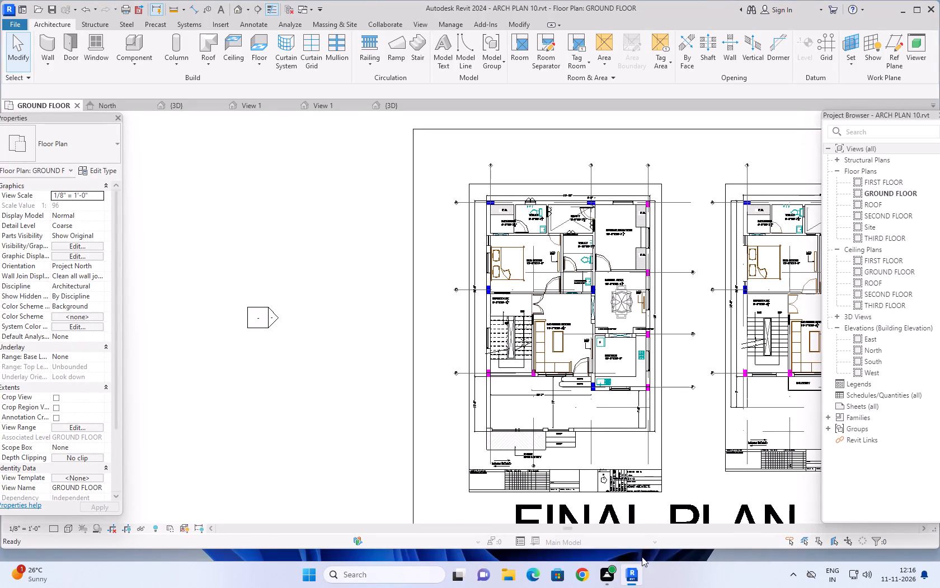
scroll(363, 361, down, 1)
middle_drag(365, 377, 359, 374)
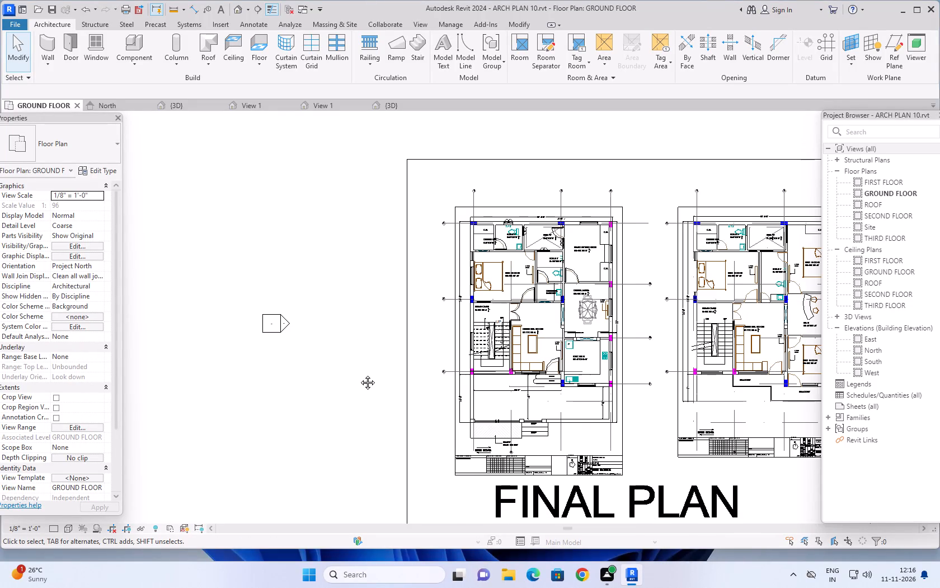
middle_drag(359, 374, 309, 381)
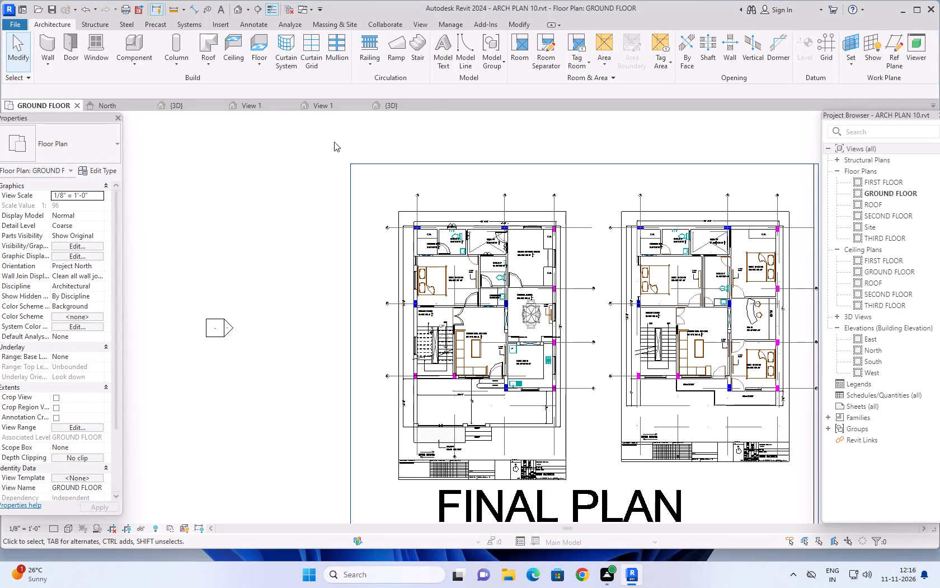
Switch to the {3D} view of the Spanish wrought-iron gate family and close that view.
click(387, 102)
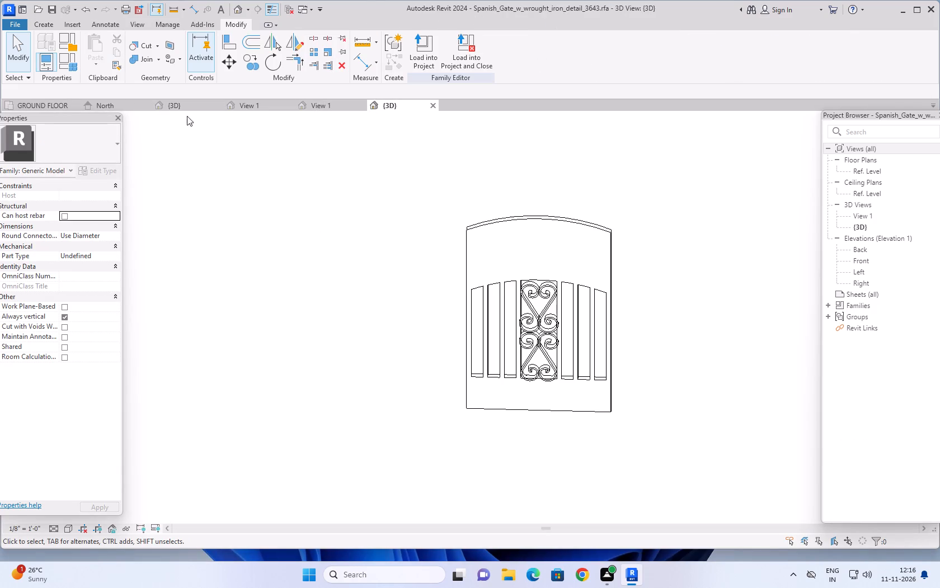
click(433, 105)
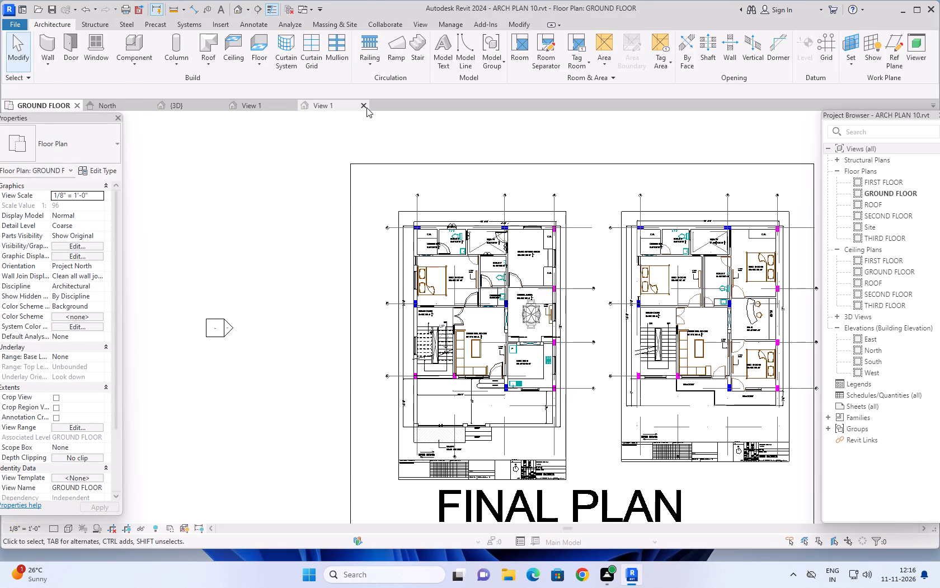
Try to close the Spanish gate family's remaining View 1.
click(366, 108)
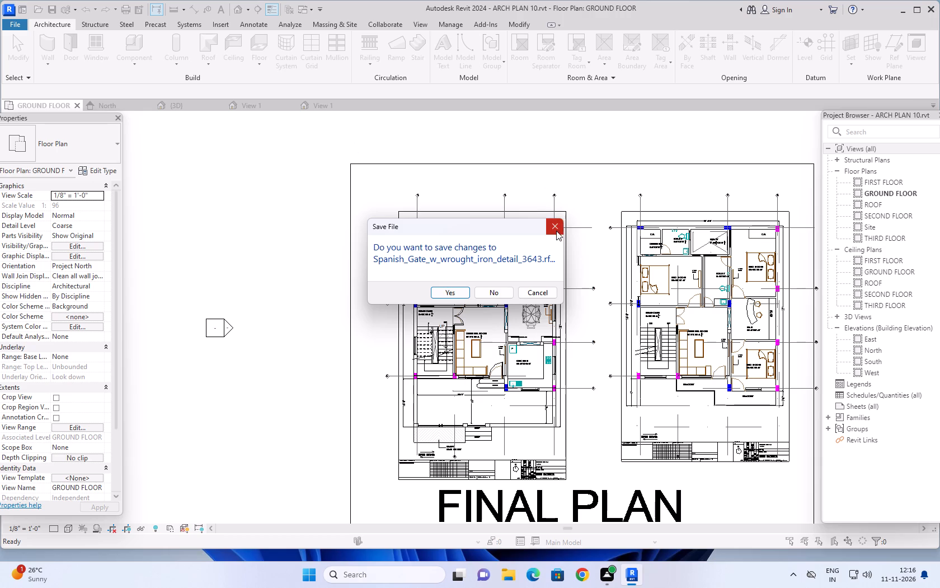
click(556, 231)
Examine the front of the ground-floor layout, including the gate openings, ramp, entrance steps and main road side.
scroll(393, 149, down, 1)
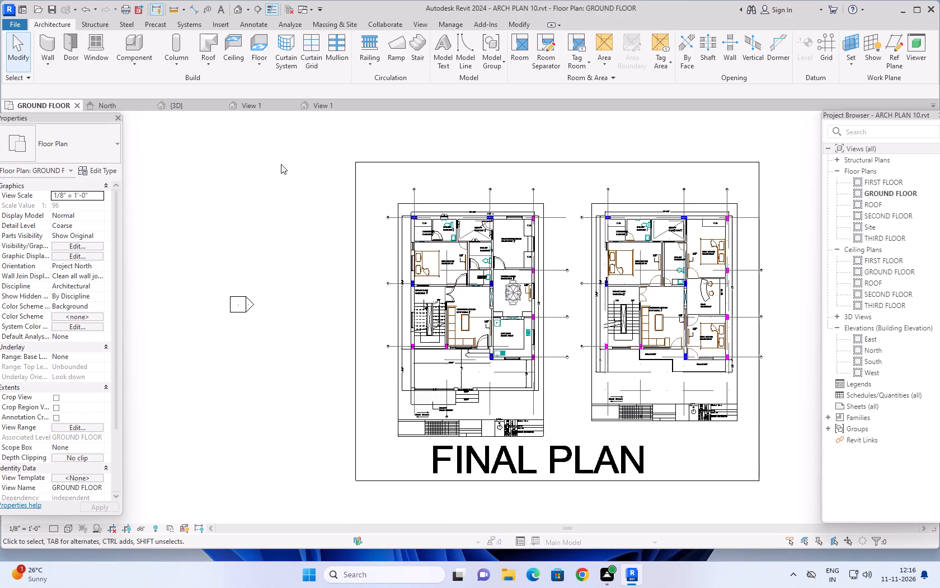
scroll(281, 164, down, 1)
scroll(433, 359, up, 5)
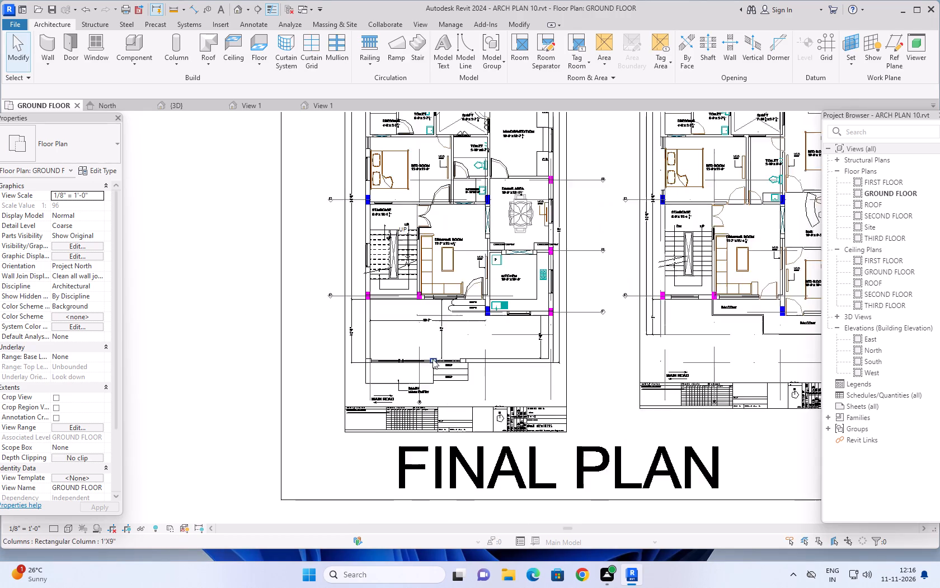
scroll(257, 361, down, 2)
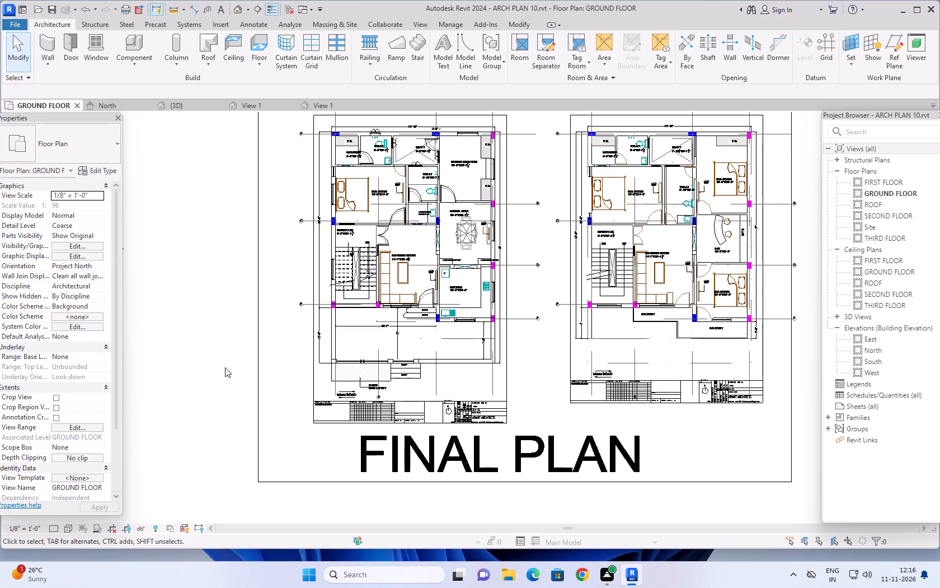
middle_drag(236, 382, 254, 365)
scroll(307, 328, up, 1)
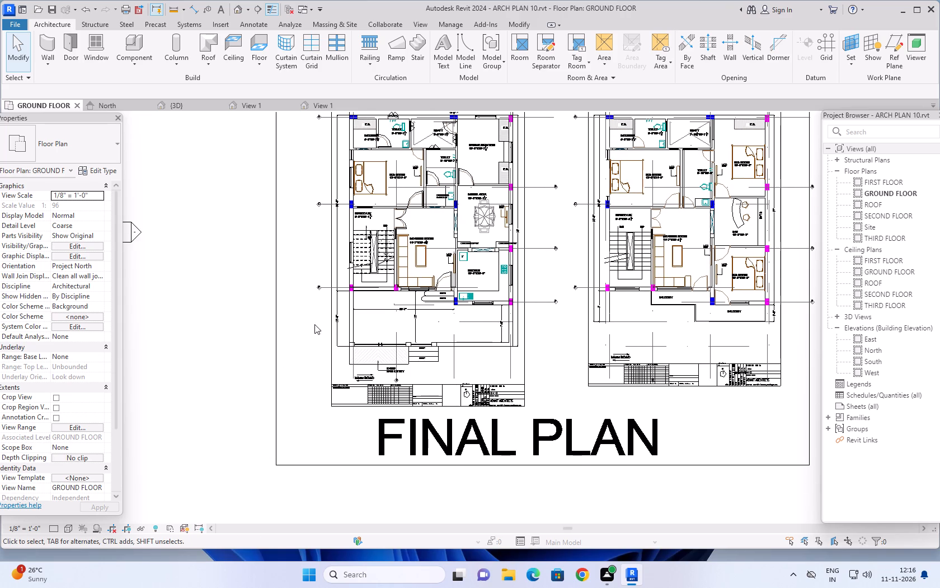
scroll(314, 324, up, 4)
middle_drag(323, 314, 314, 333)
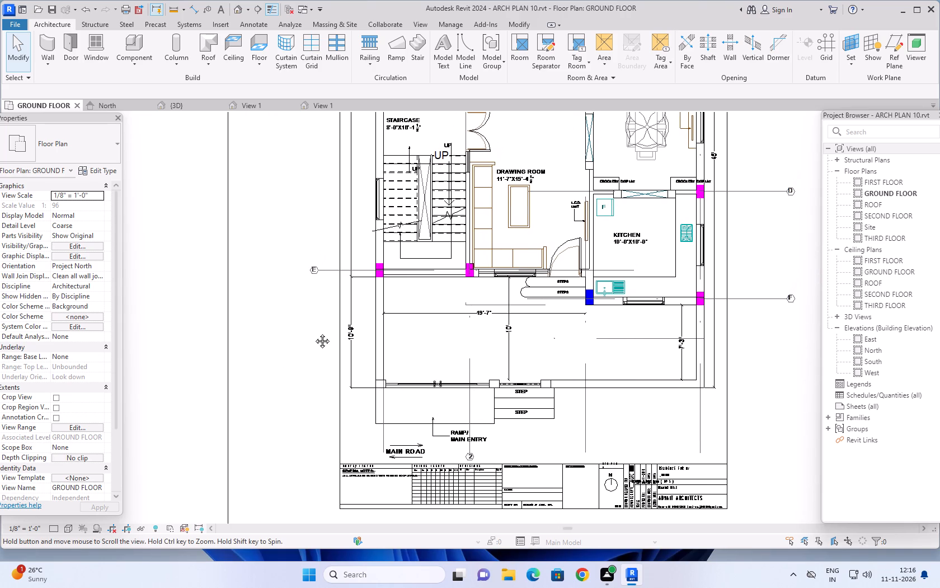
middle_drag(314, 333, 313, 311)
scroll(307, 334, up, 1)
scroll(328, 384, up, 1)
middle_drag(323, 382, 294, 348)
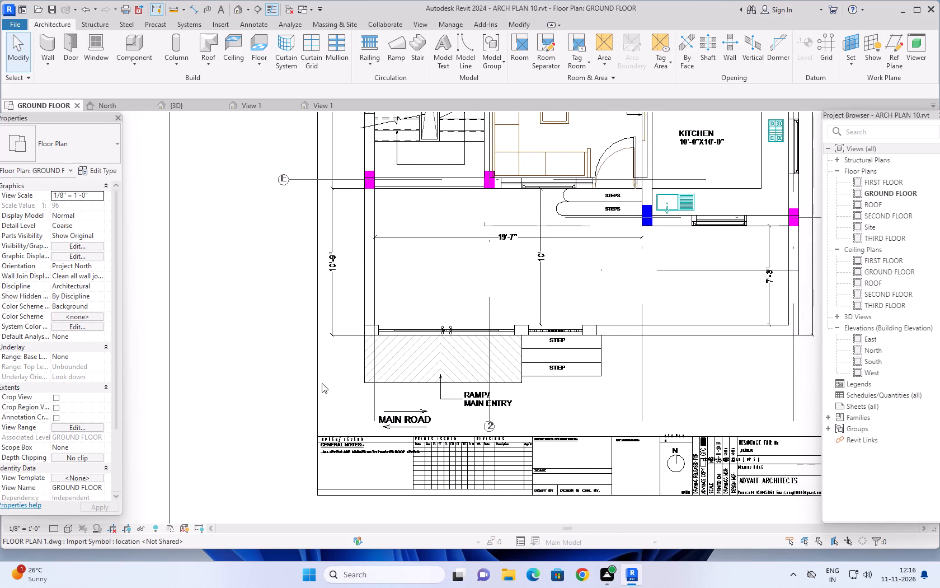
scroll(322, 385, up, 3)
middle_drag(346, 383, 312, 385)
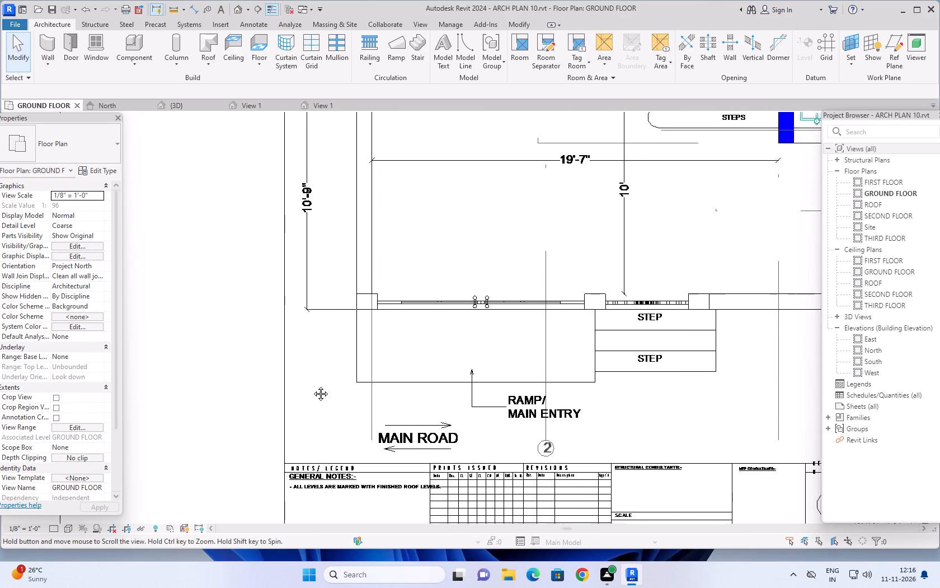
middle_drag(312, 385, 308, 390)
scroll(309, 391, down, 1)
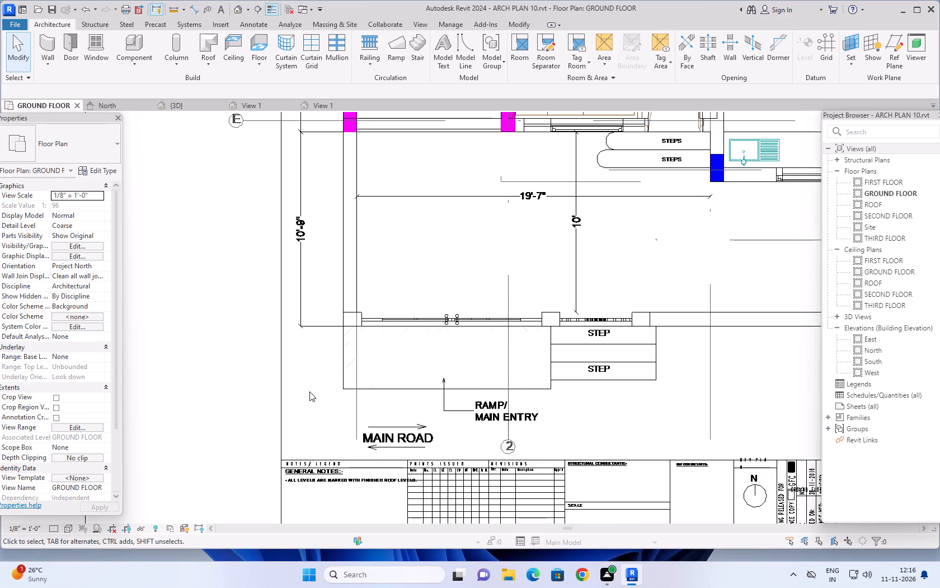
scroll(309, 392, down, 1)
middle_drag(311, 393, 288, 389)
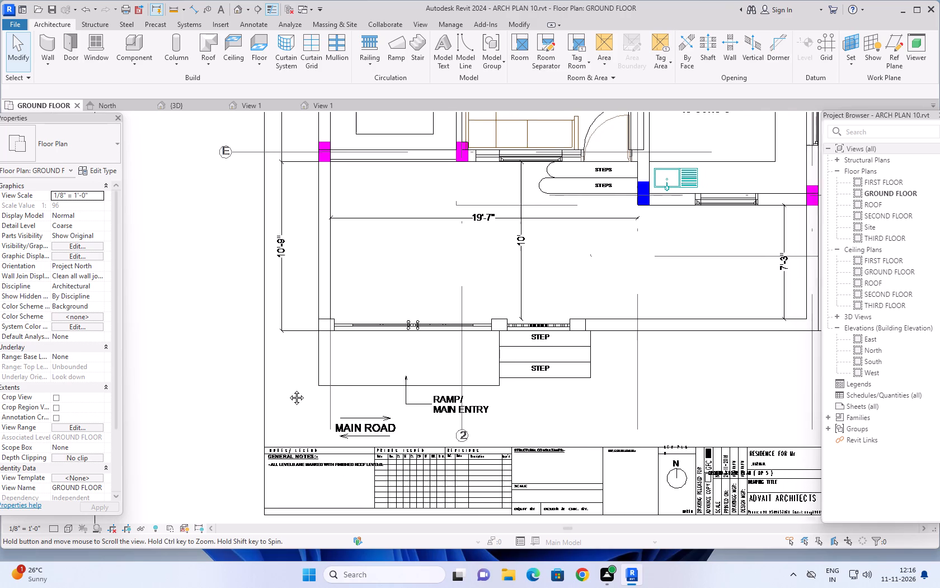
middle_drag(288, 389, 287, 389)
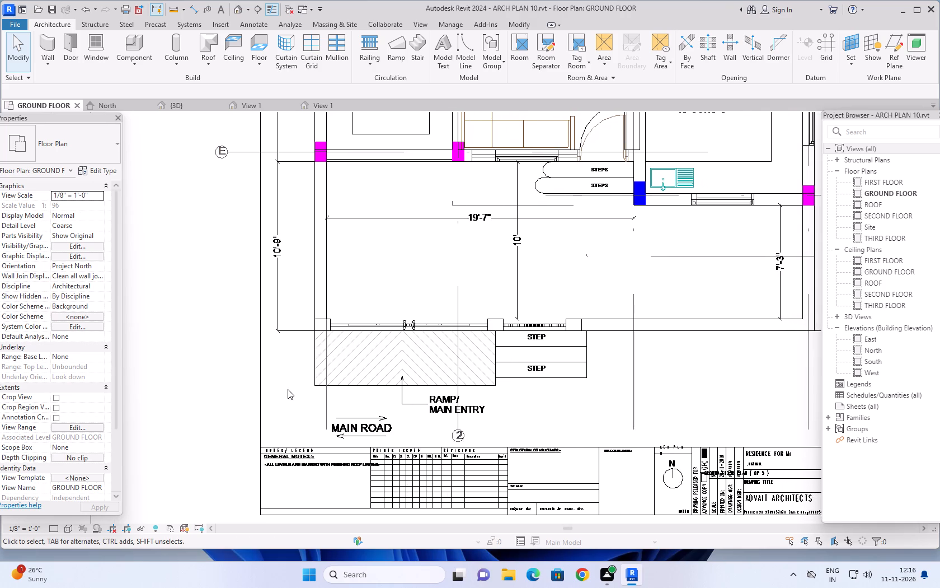
scroll(289, 390, down, 2)
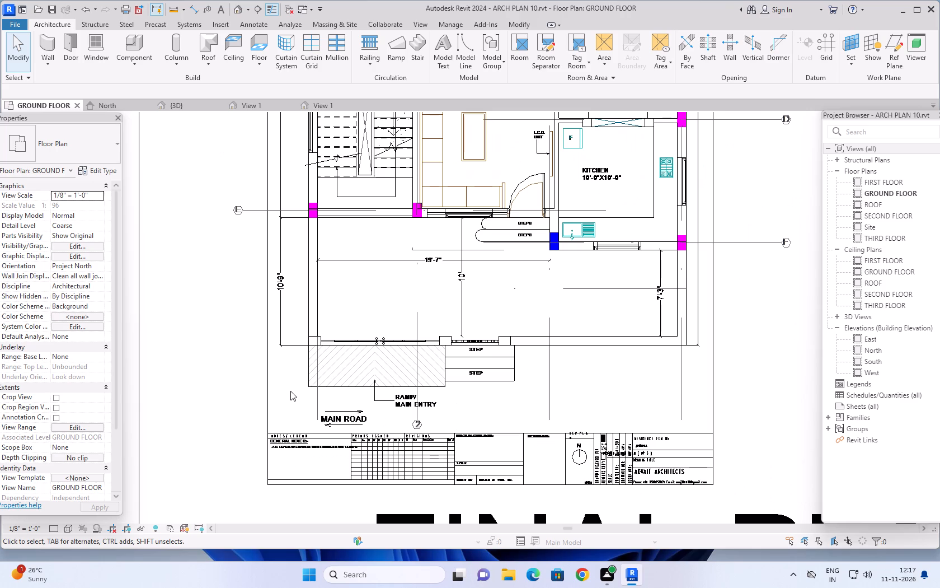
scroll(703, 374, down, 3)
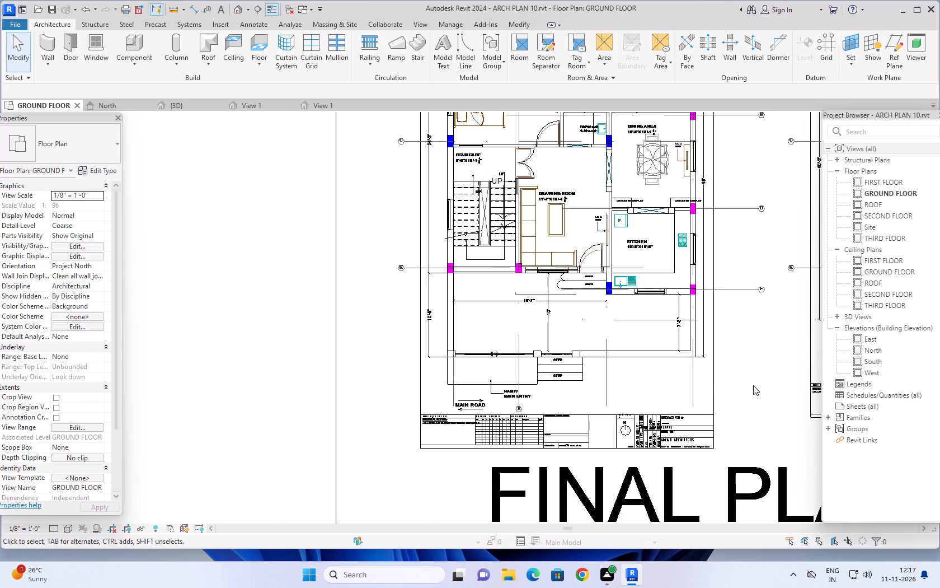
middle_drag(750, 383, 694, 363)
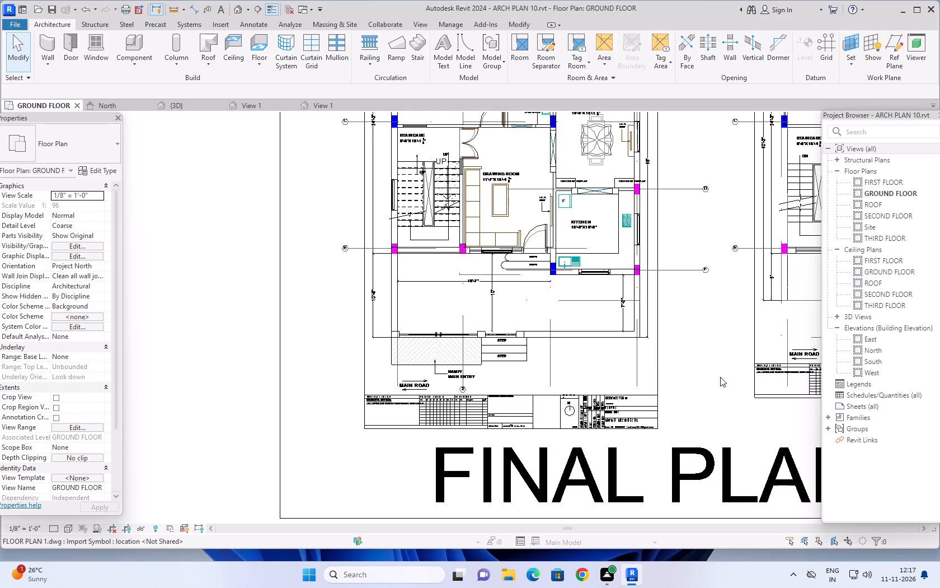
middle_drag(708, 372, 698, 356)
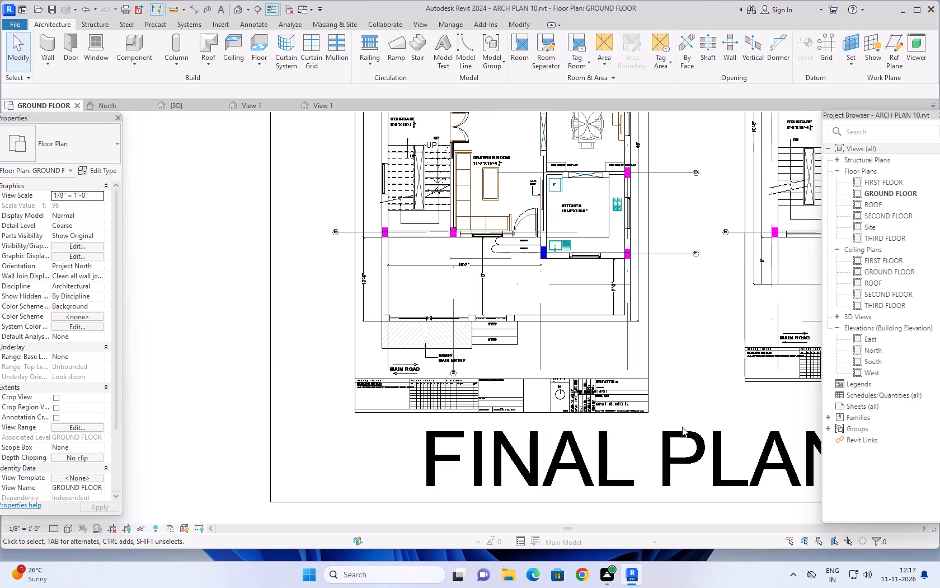
Open ARCH PLAN 9 PLAN AND VIEWS.pdf from the REVIT ARCHITECTURE folder in File Explorer.
click(513, 581)
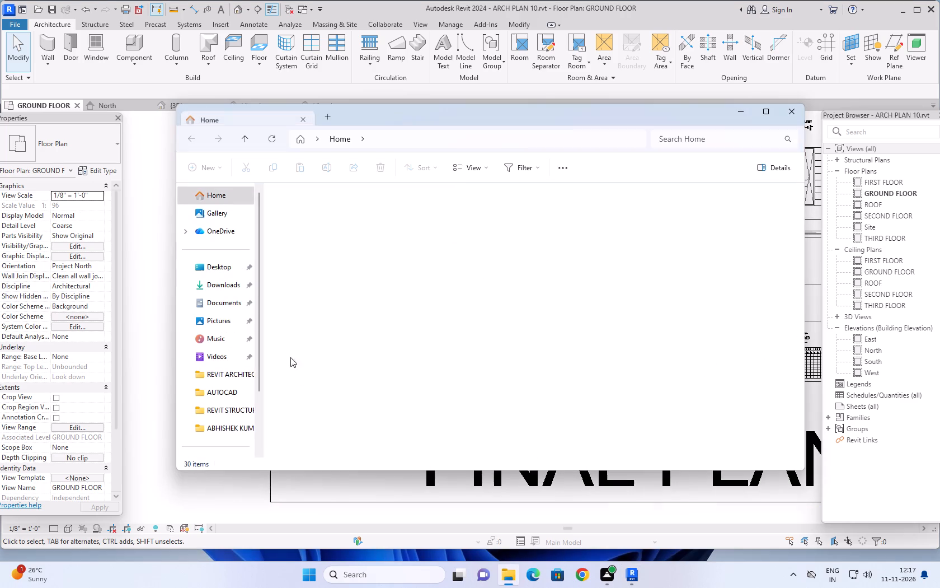
click(213, 372)
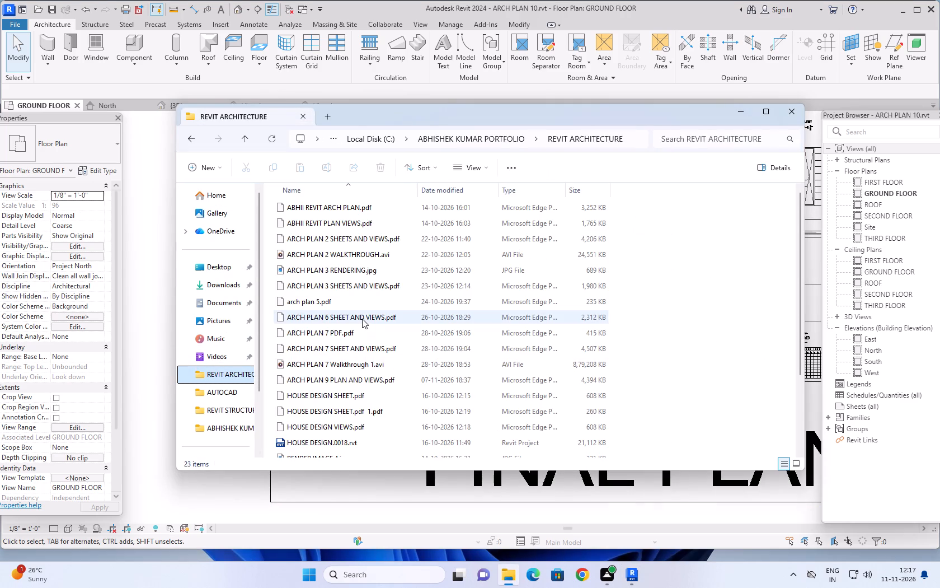
click(395, 377)
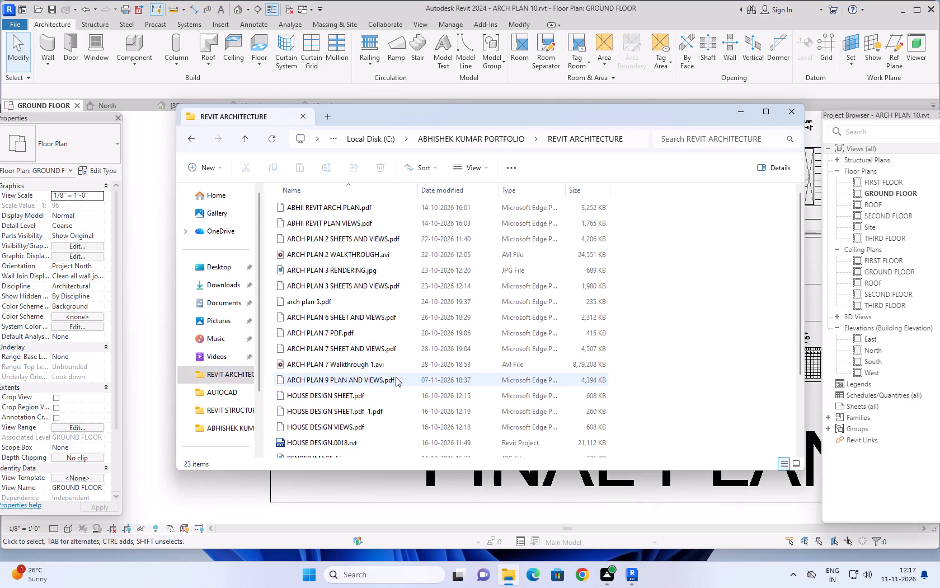
double_click(397, 379)
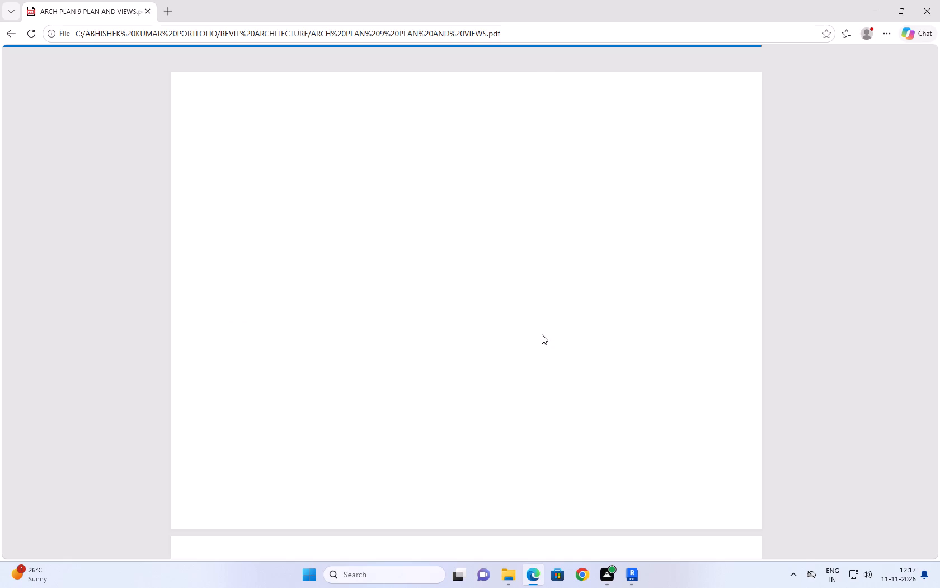
Examine the ARCH PLAN 9 elevation and exterior renderings on pages 1 to 5, including the front gates, boundary wall and street surroundings.
scroll(424, 296, up, 6)
scroll(453, 312, down, 2)
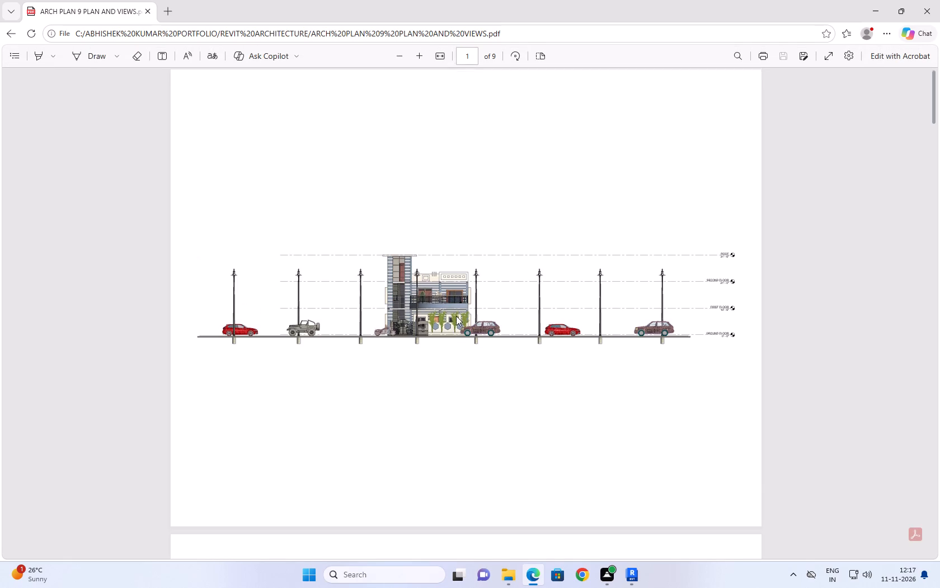
scroll(456, 316, down, 5)
scroll(488, 360, down, 8)
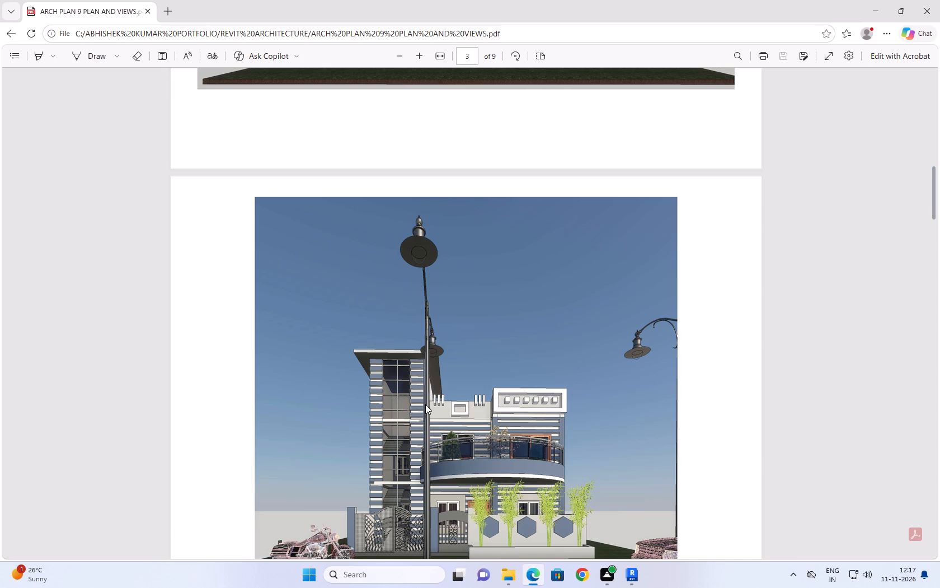
scroll(453, 395, down, 1)
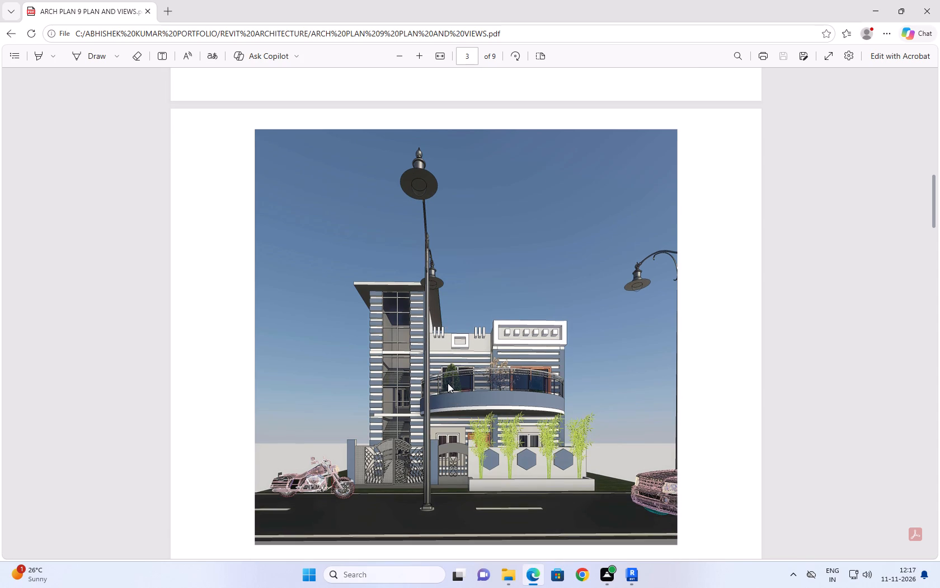
scroll(446, 382, down, 4)
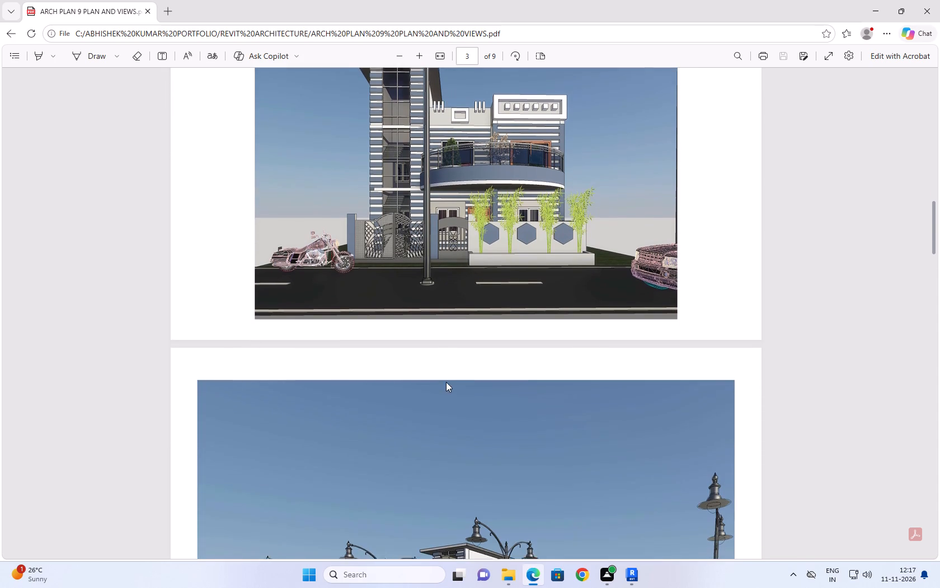
scroll(446, 382, down, 5)
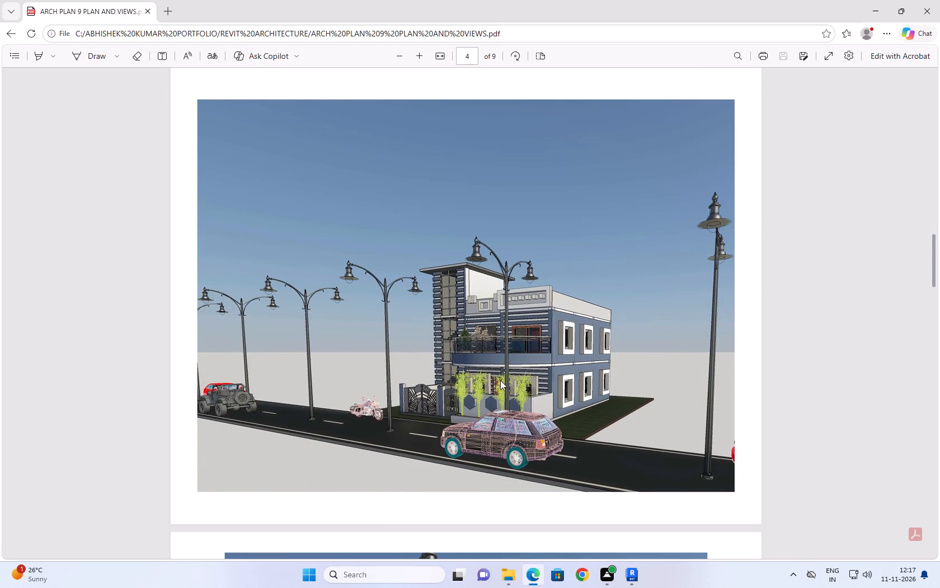
scroll(502, 371, down, 6)
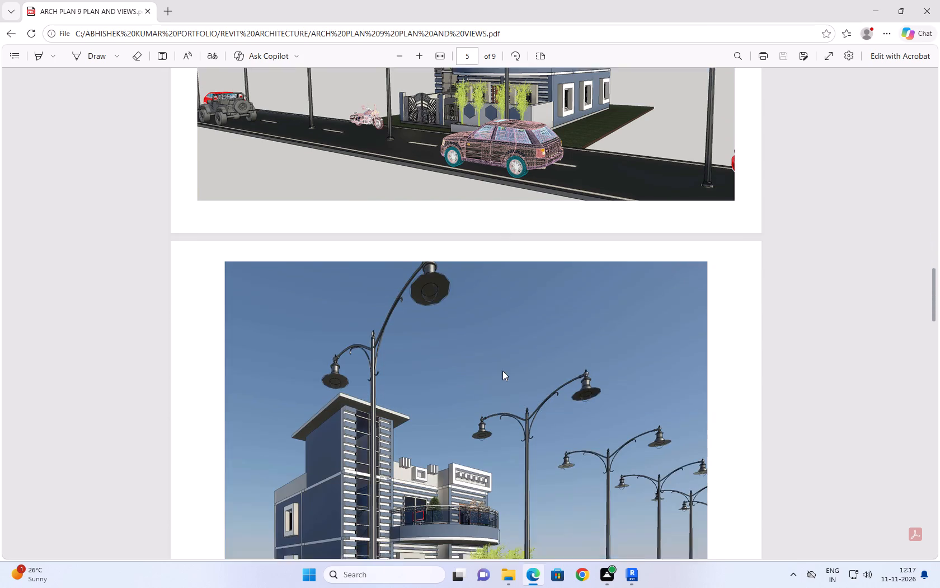
scroll(502, 371, down, 4)
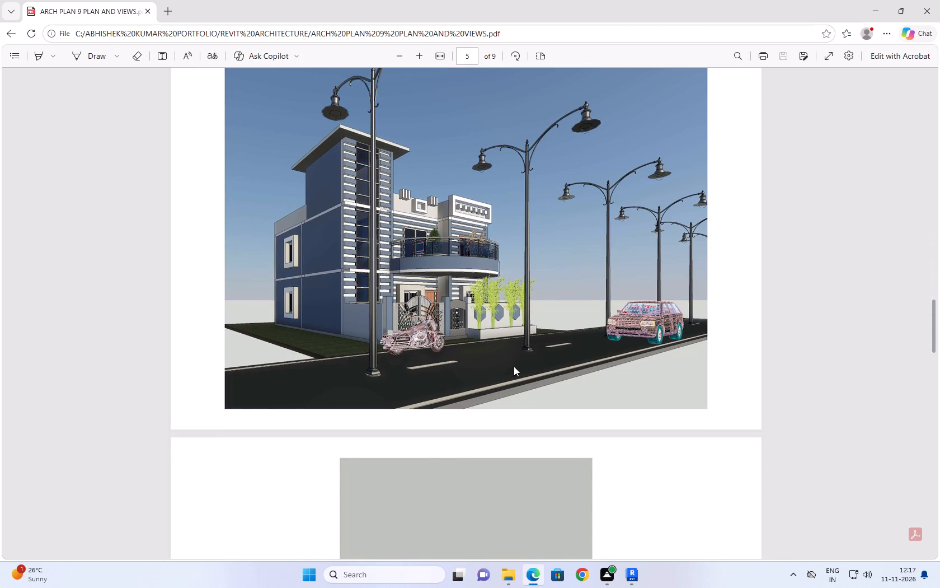
Review the front and rear renderings again back to page 1, and close the PDF and its folder window.
scroll(518, 366, up, 13)
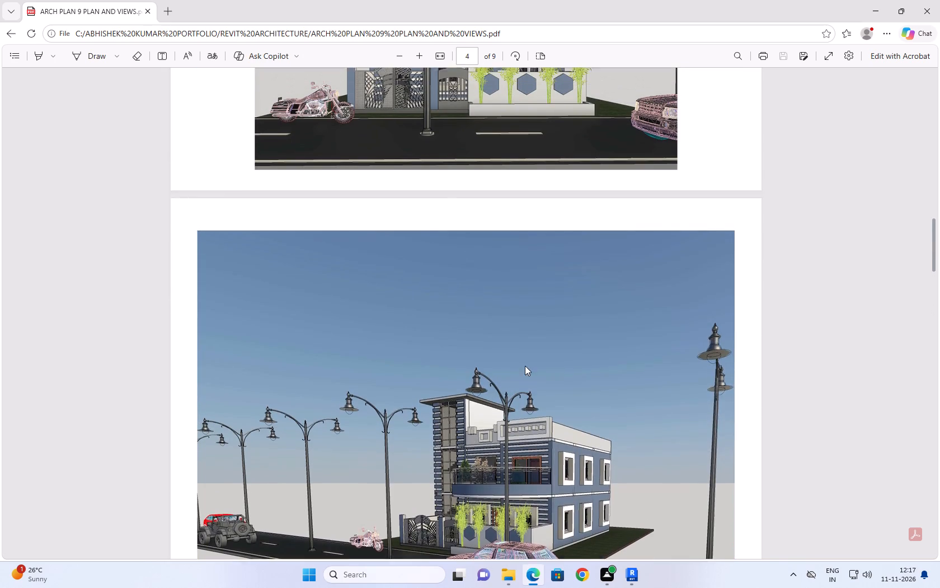
scroll(527, 366, up, 5)
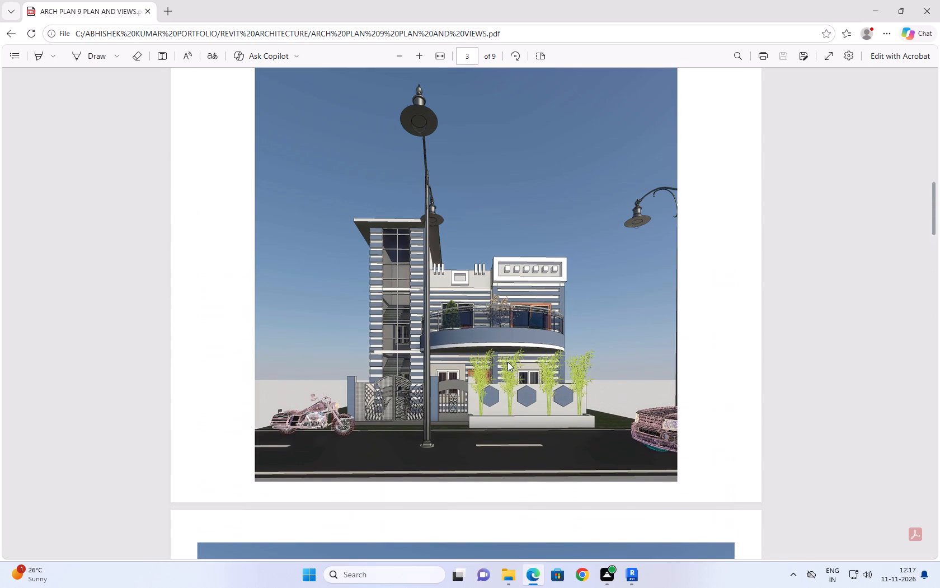
scroll(508, 362, up, 1)
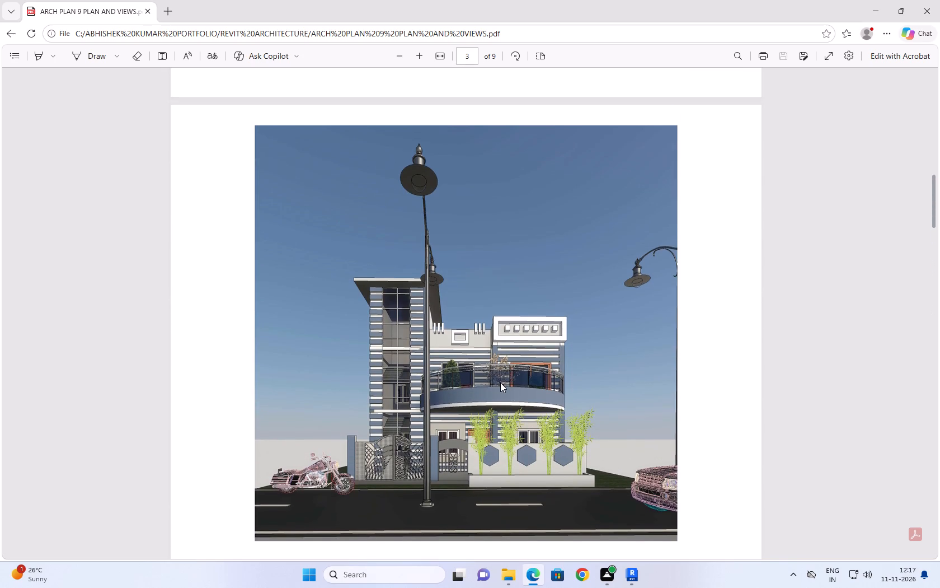
scroll(500, 382, up, 7)
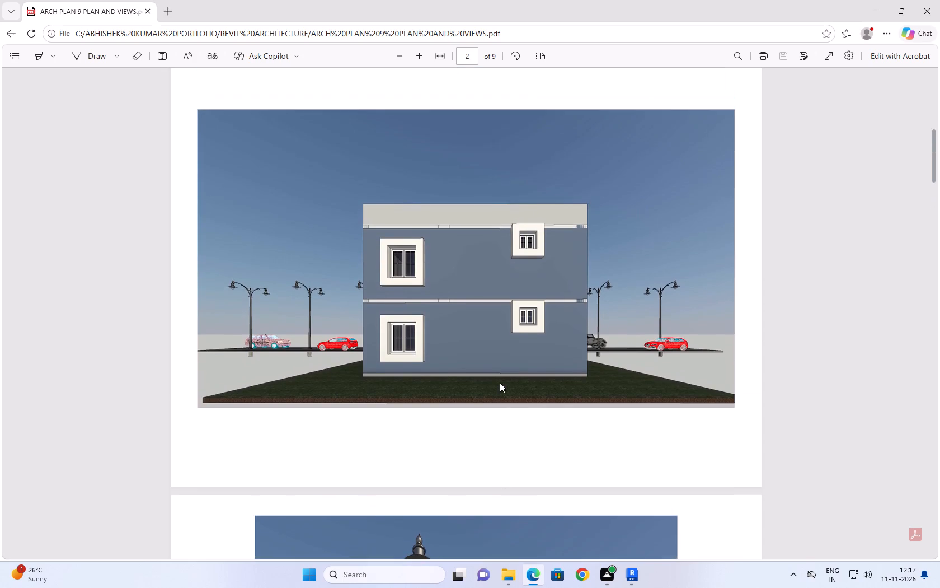
scroll(500, 382, up, 13)
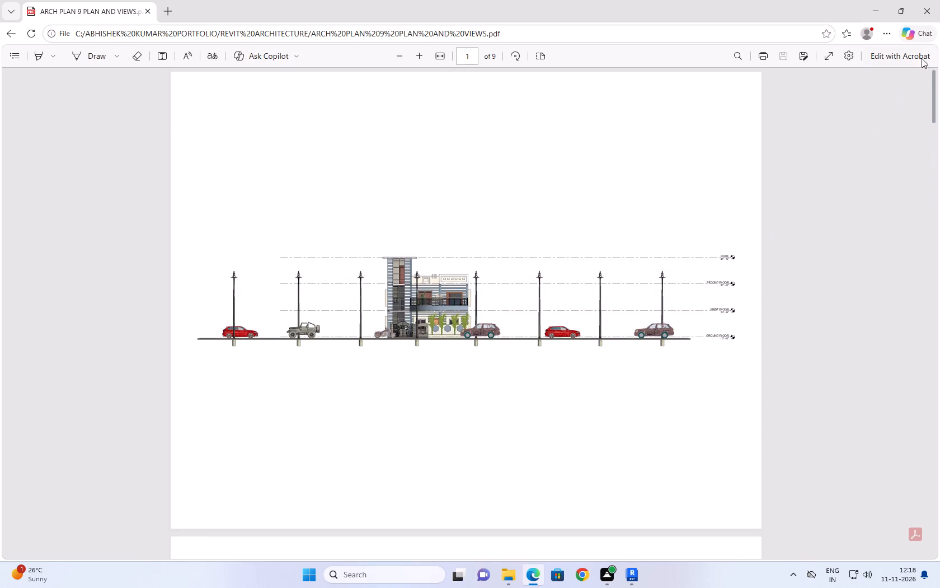
click(926, 7)
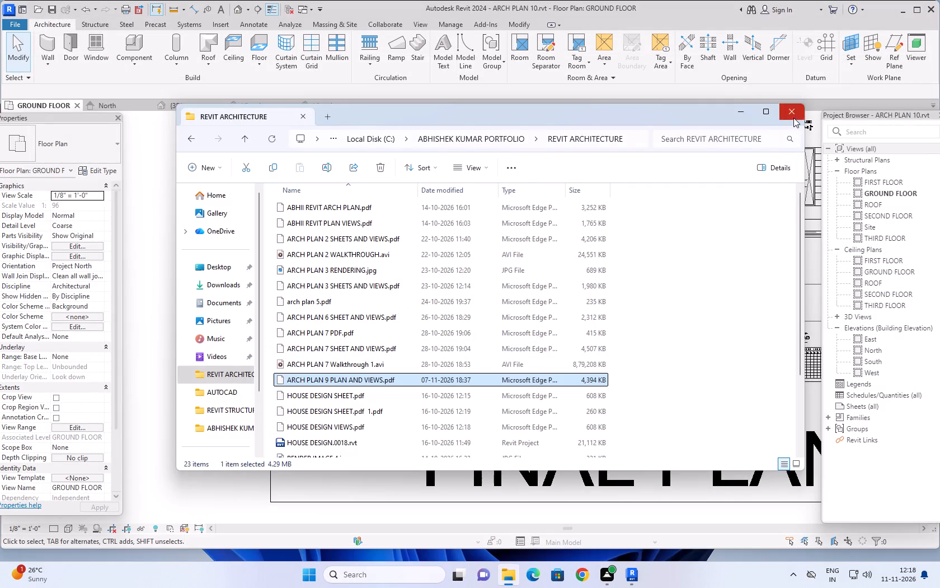
click(793, 118)
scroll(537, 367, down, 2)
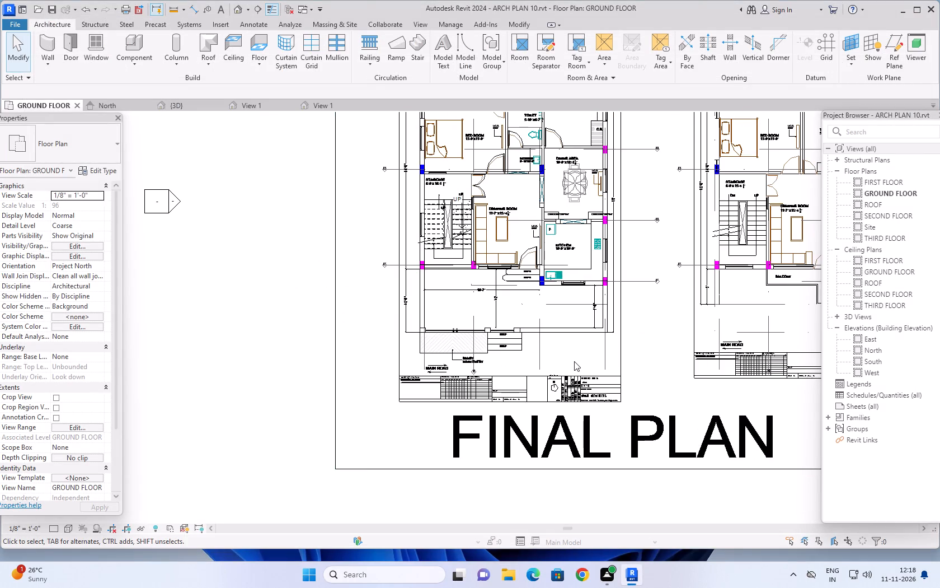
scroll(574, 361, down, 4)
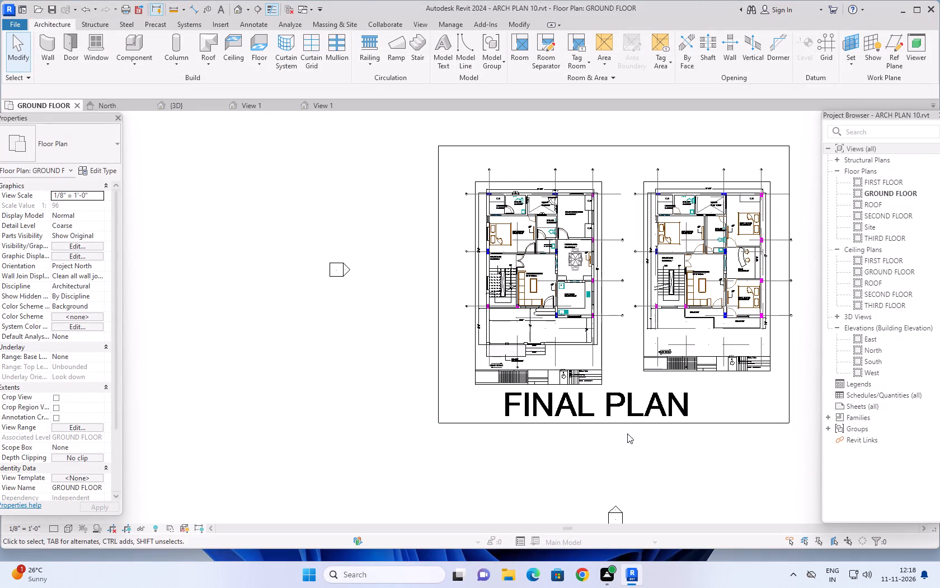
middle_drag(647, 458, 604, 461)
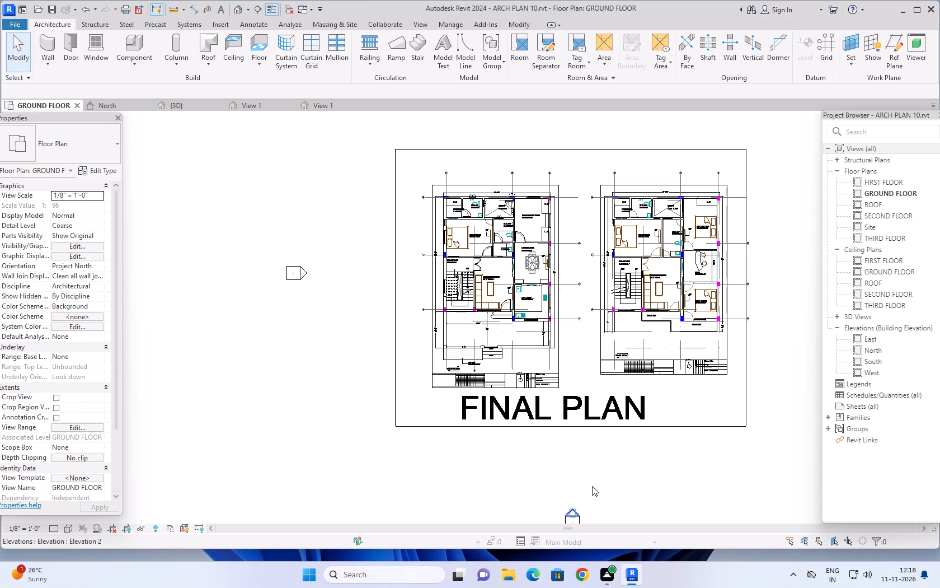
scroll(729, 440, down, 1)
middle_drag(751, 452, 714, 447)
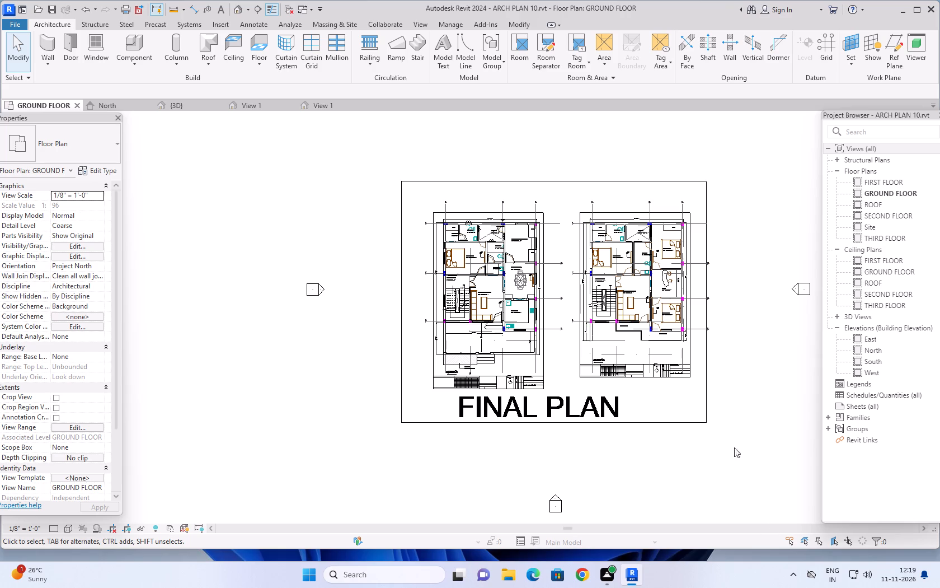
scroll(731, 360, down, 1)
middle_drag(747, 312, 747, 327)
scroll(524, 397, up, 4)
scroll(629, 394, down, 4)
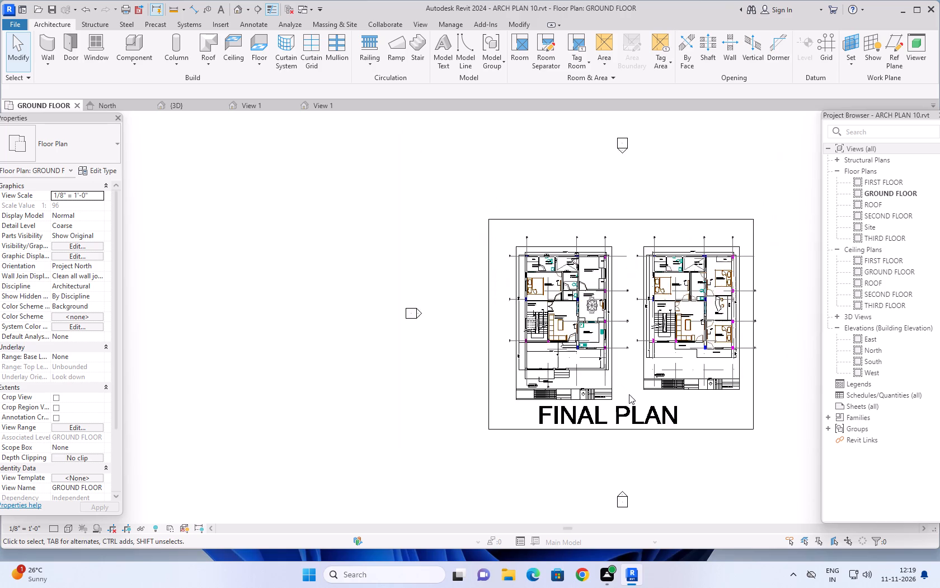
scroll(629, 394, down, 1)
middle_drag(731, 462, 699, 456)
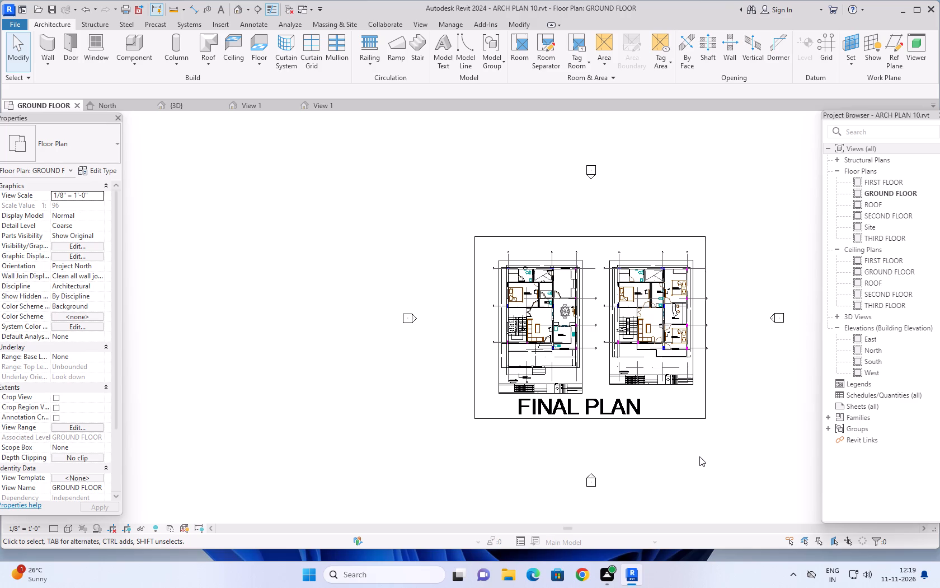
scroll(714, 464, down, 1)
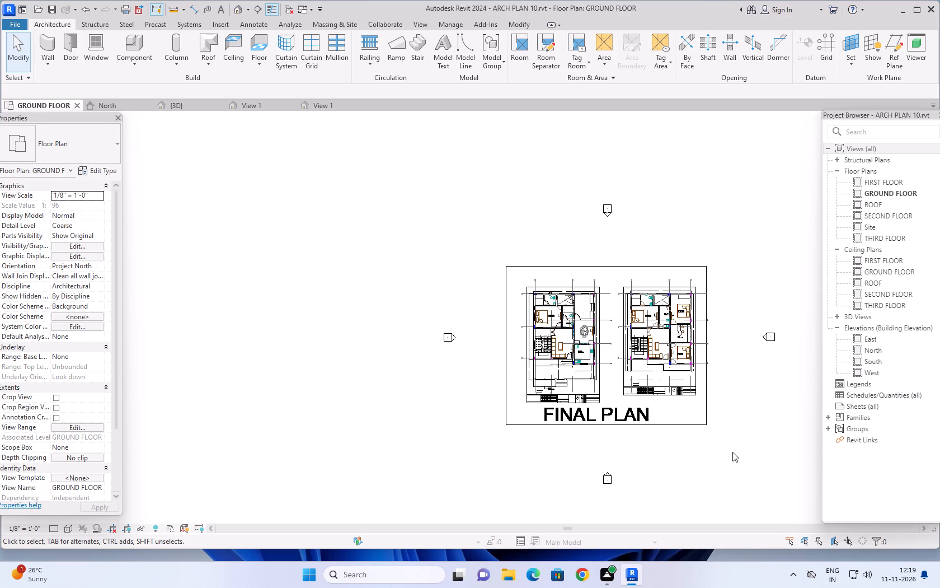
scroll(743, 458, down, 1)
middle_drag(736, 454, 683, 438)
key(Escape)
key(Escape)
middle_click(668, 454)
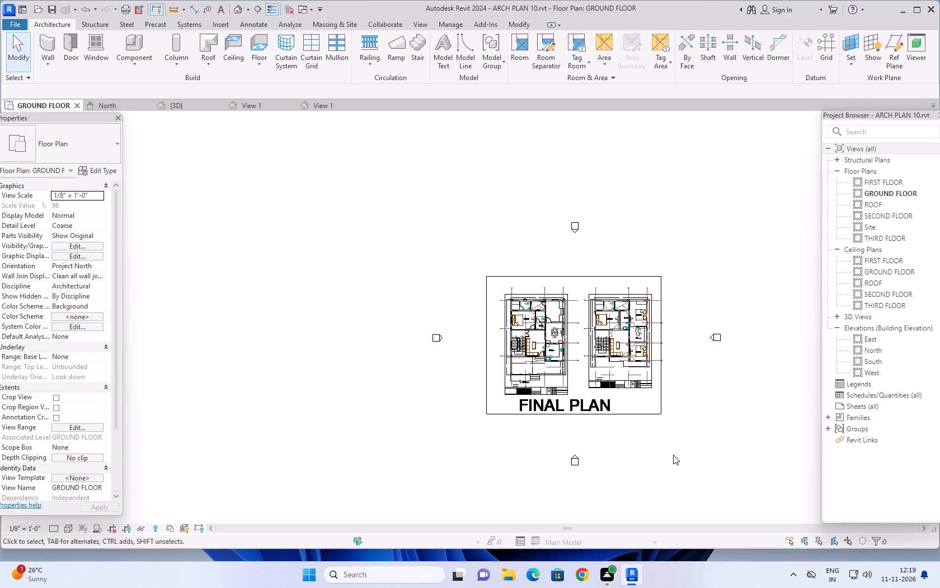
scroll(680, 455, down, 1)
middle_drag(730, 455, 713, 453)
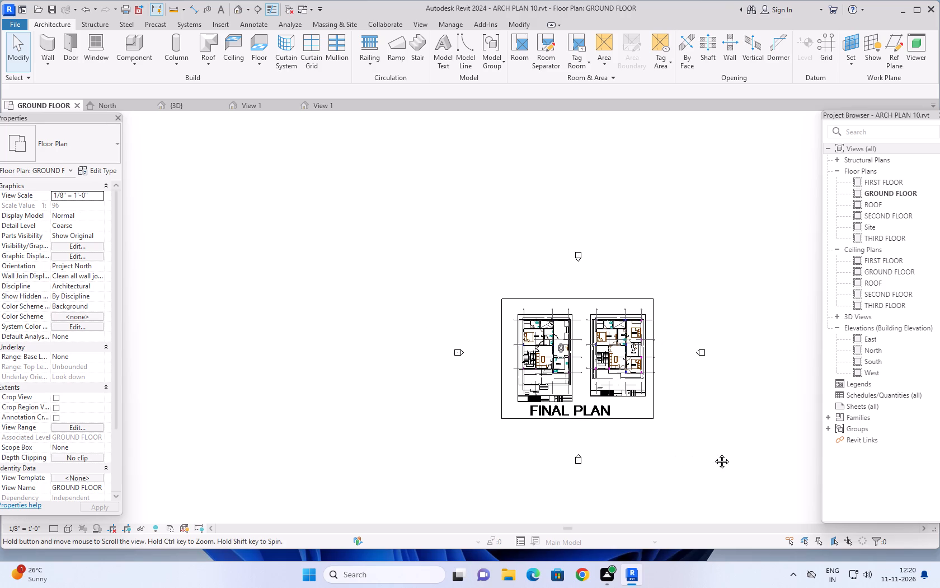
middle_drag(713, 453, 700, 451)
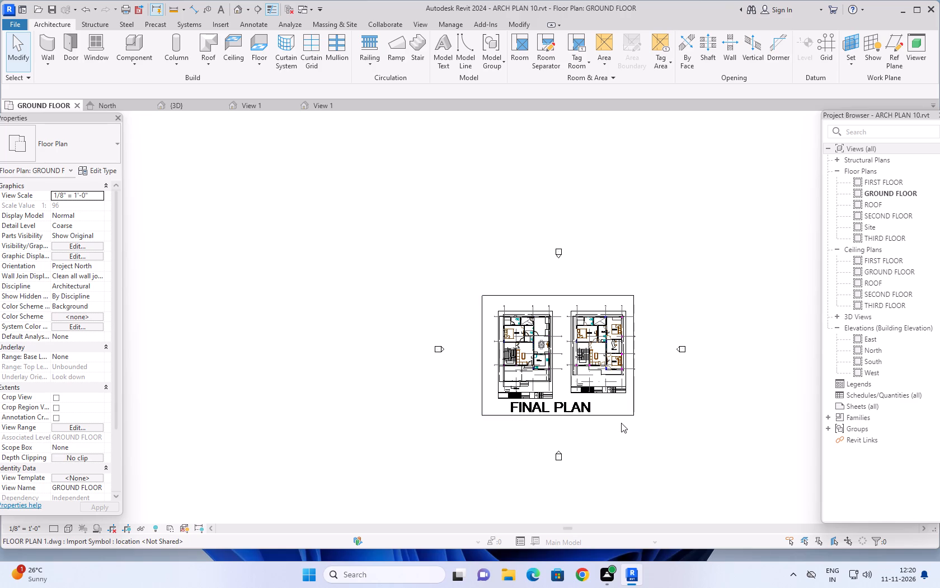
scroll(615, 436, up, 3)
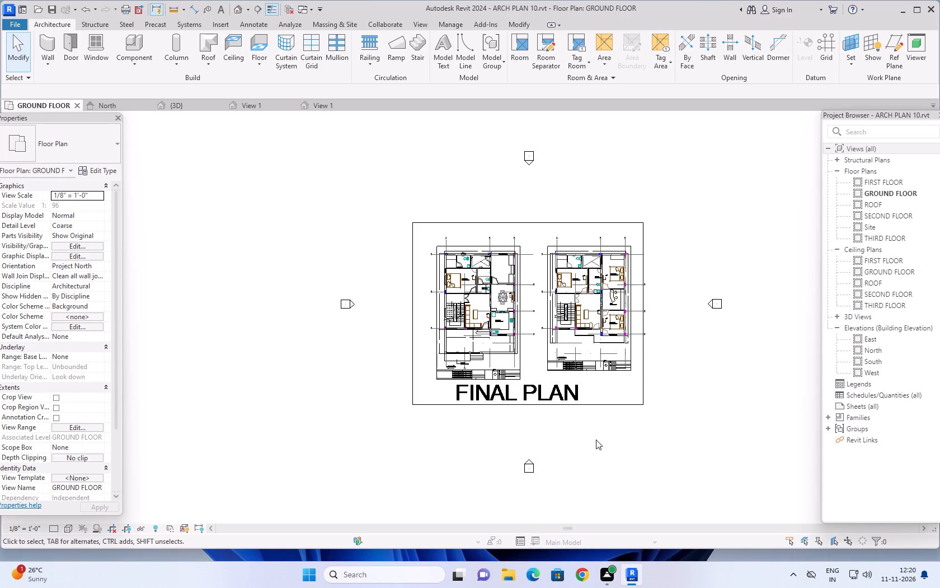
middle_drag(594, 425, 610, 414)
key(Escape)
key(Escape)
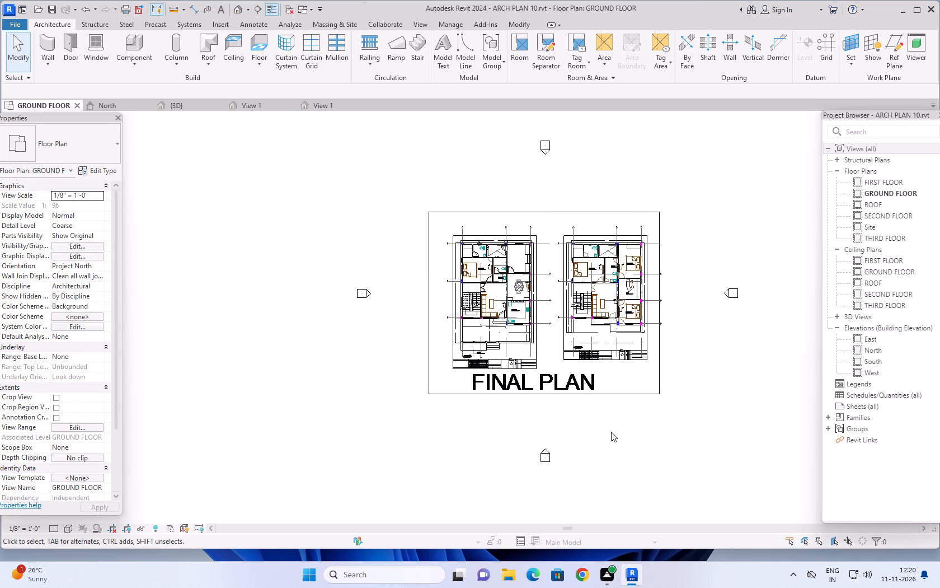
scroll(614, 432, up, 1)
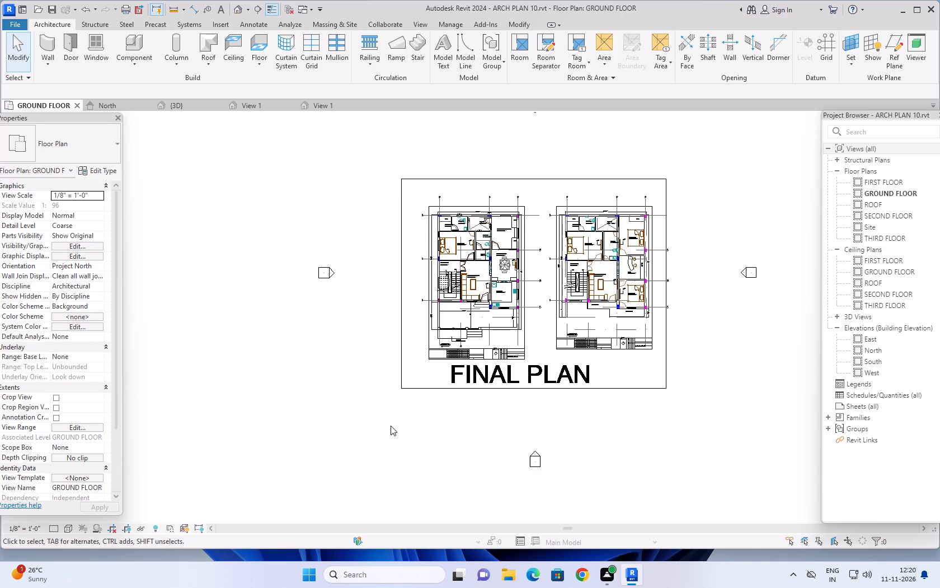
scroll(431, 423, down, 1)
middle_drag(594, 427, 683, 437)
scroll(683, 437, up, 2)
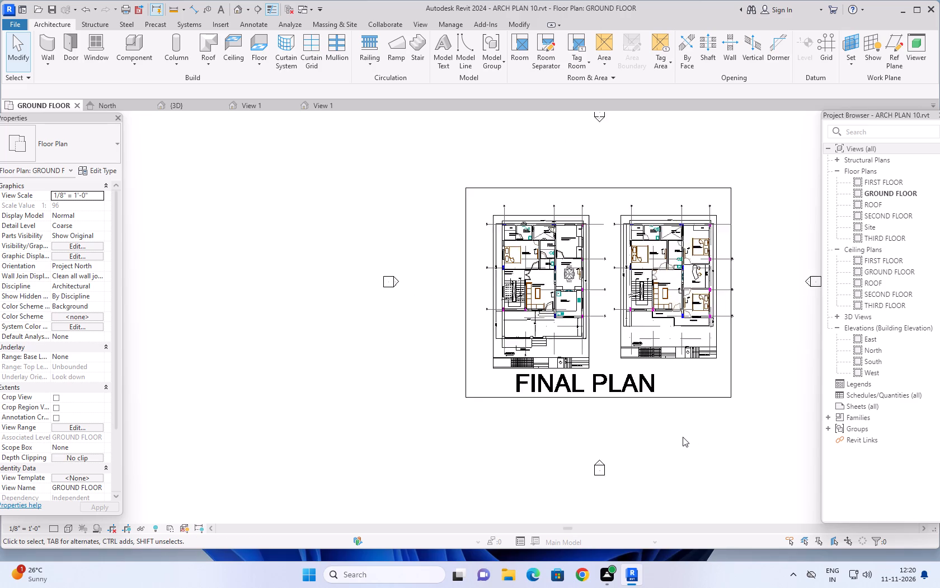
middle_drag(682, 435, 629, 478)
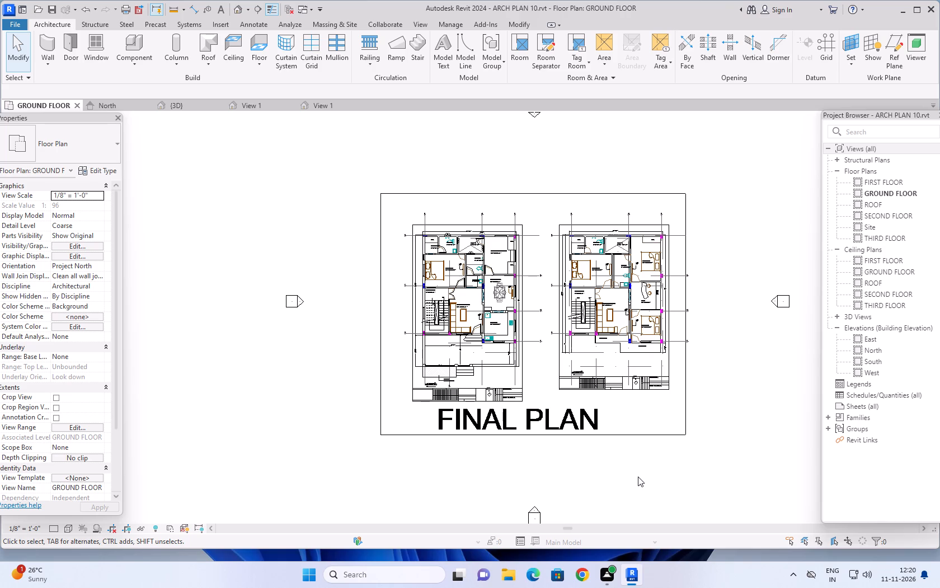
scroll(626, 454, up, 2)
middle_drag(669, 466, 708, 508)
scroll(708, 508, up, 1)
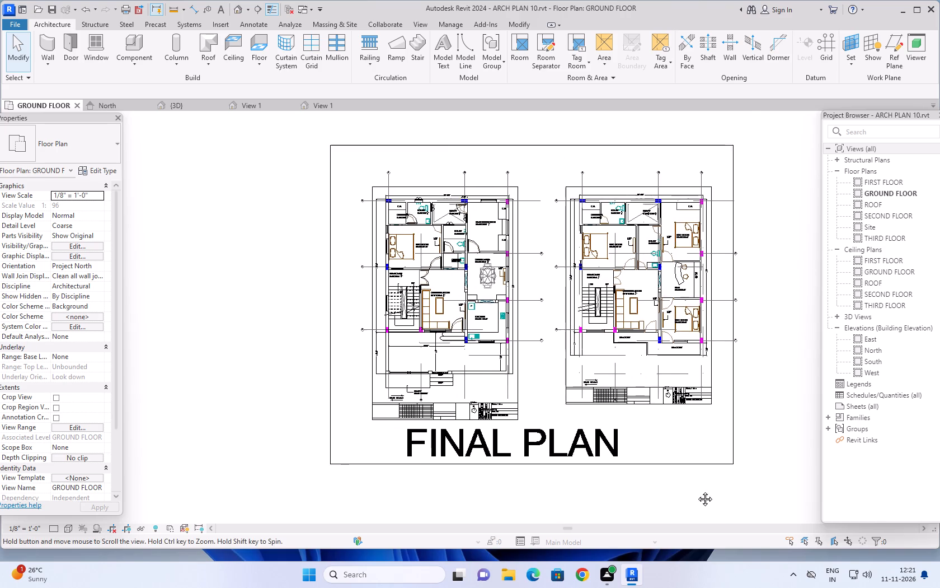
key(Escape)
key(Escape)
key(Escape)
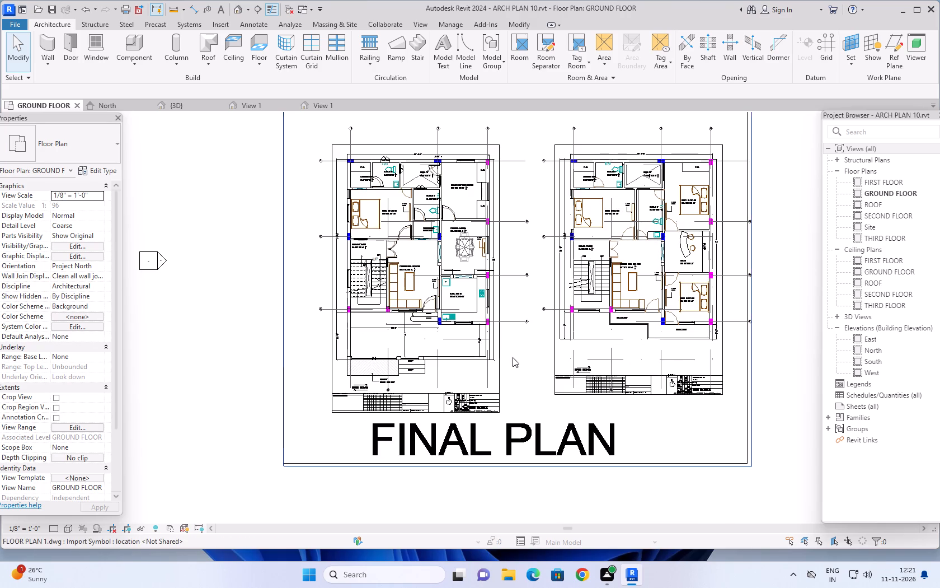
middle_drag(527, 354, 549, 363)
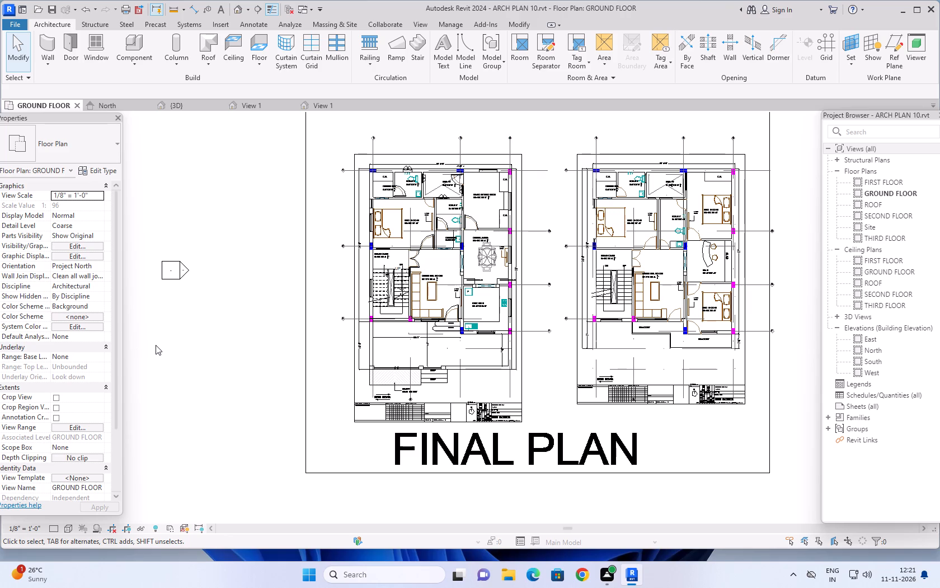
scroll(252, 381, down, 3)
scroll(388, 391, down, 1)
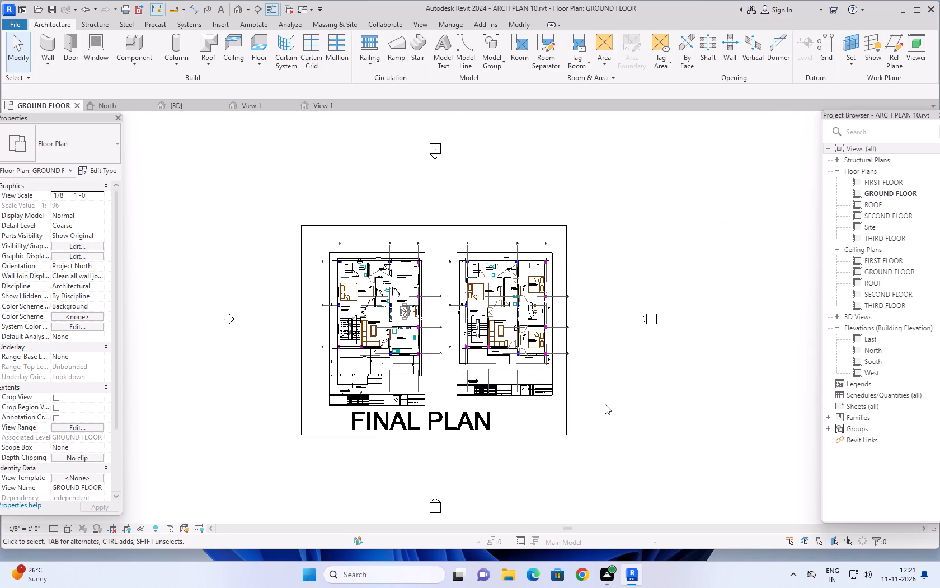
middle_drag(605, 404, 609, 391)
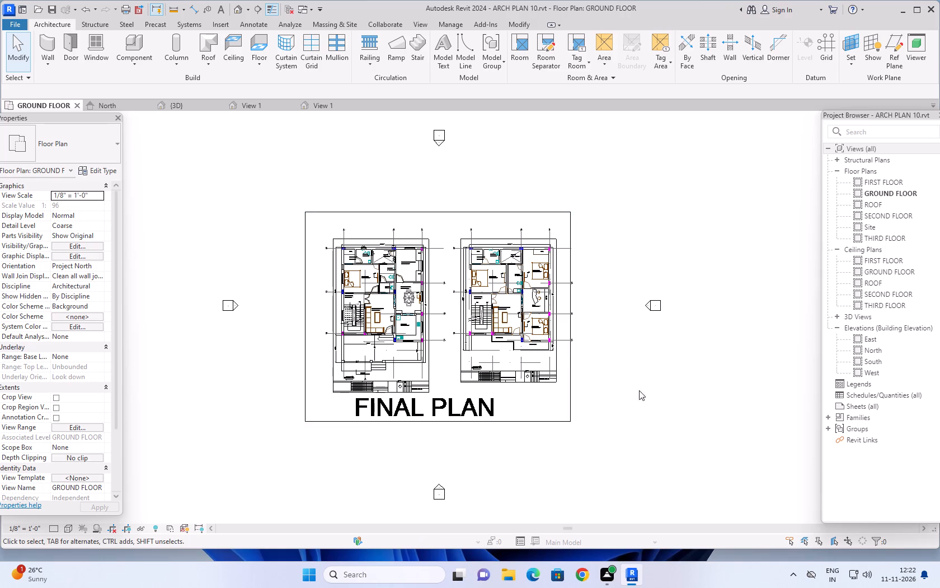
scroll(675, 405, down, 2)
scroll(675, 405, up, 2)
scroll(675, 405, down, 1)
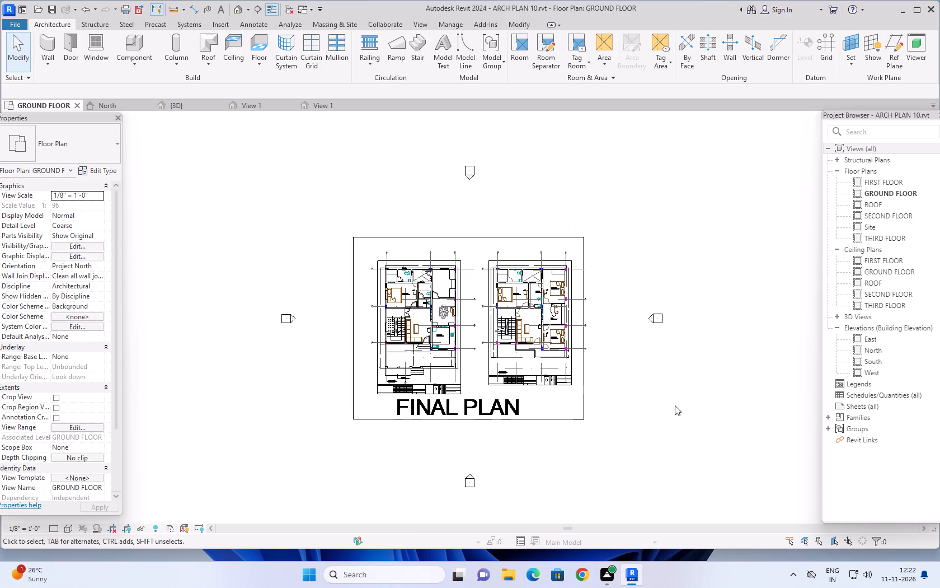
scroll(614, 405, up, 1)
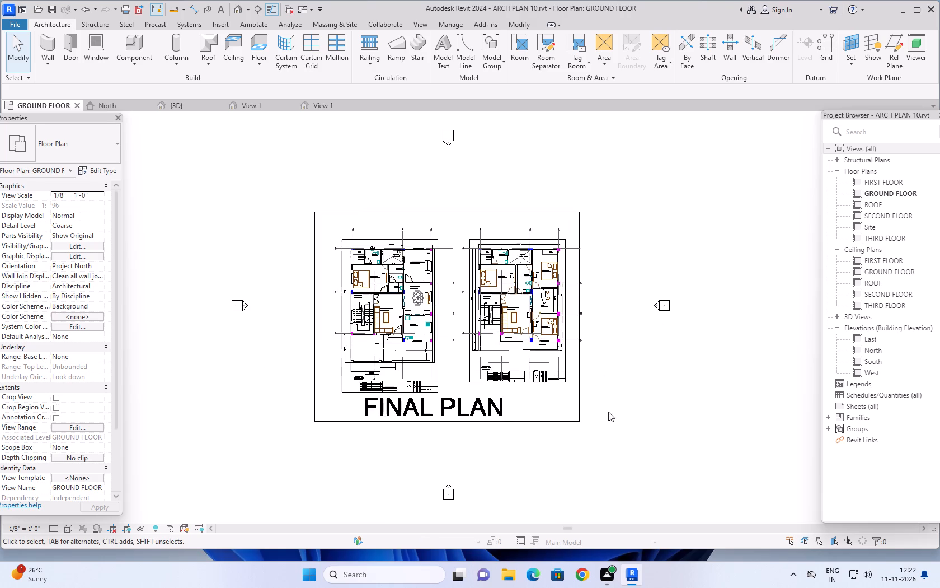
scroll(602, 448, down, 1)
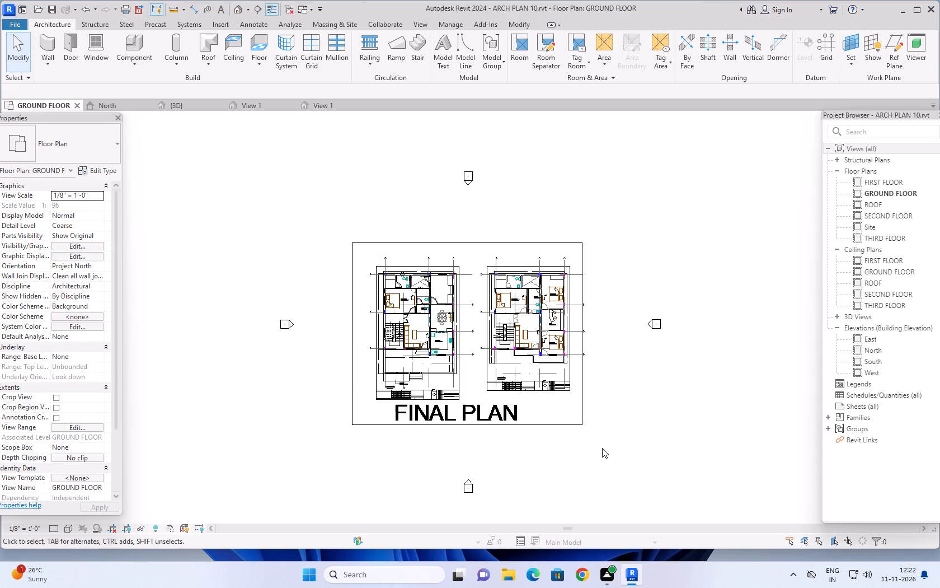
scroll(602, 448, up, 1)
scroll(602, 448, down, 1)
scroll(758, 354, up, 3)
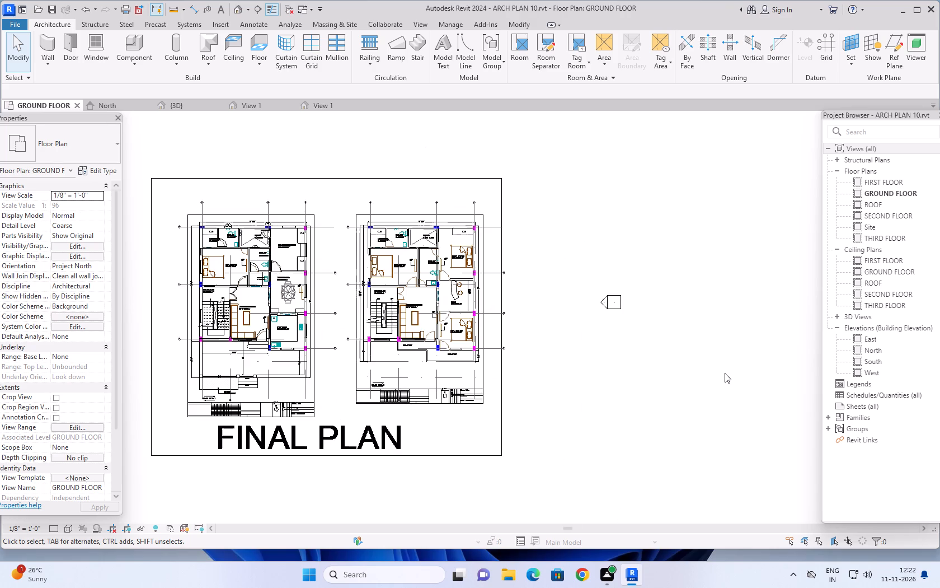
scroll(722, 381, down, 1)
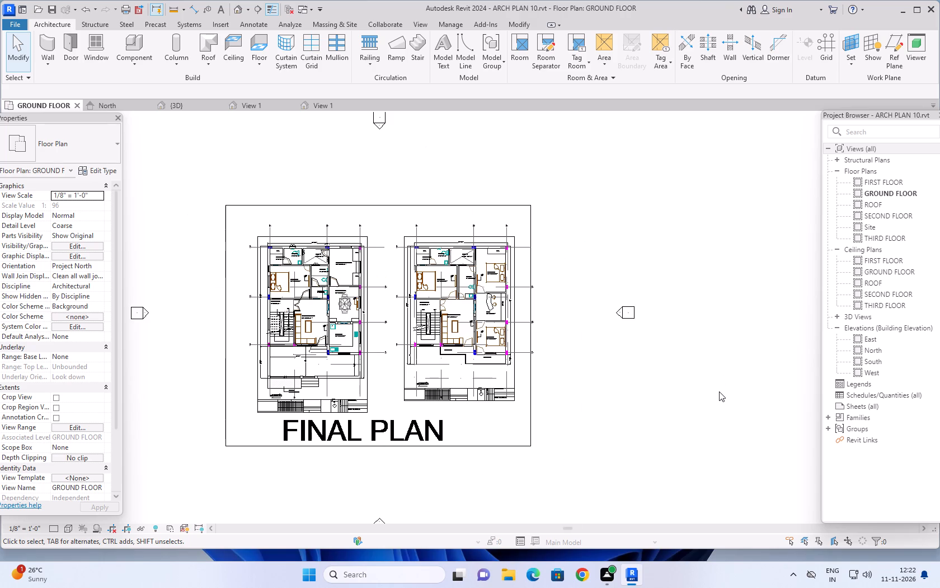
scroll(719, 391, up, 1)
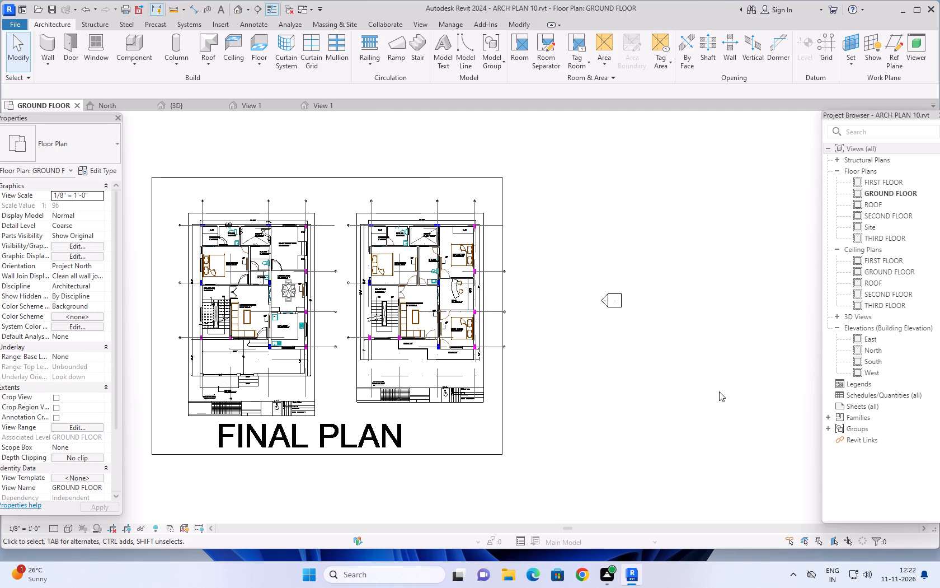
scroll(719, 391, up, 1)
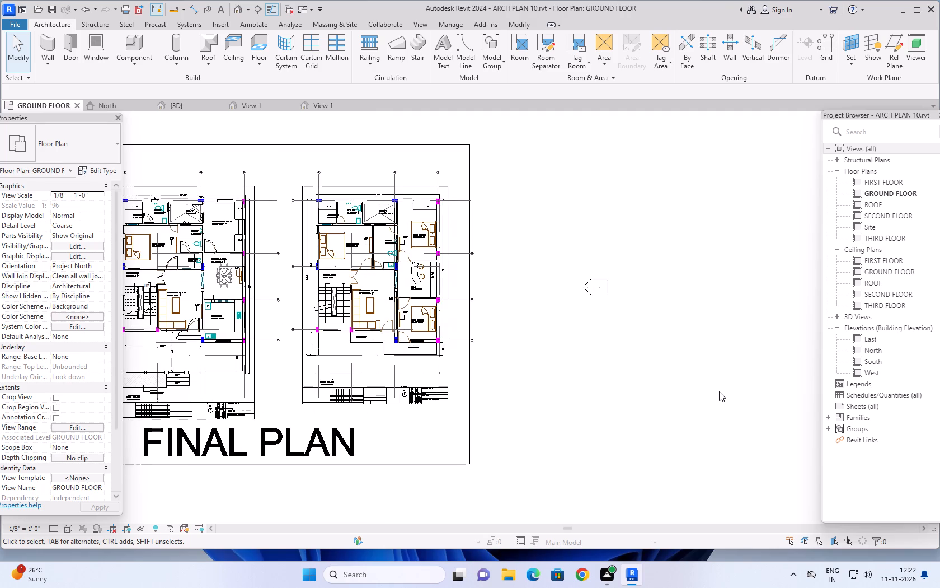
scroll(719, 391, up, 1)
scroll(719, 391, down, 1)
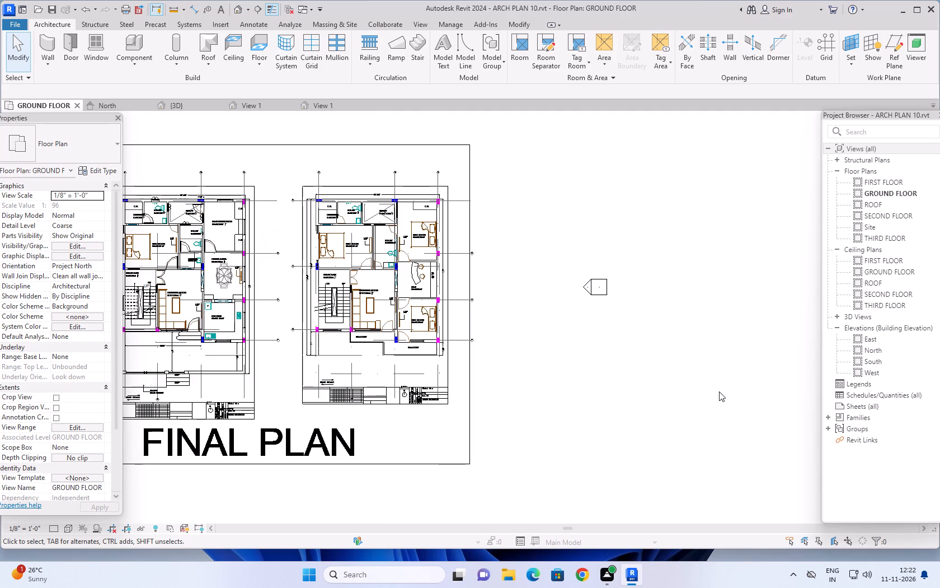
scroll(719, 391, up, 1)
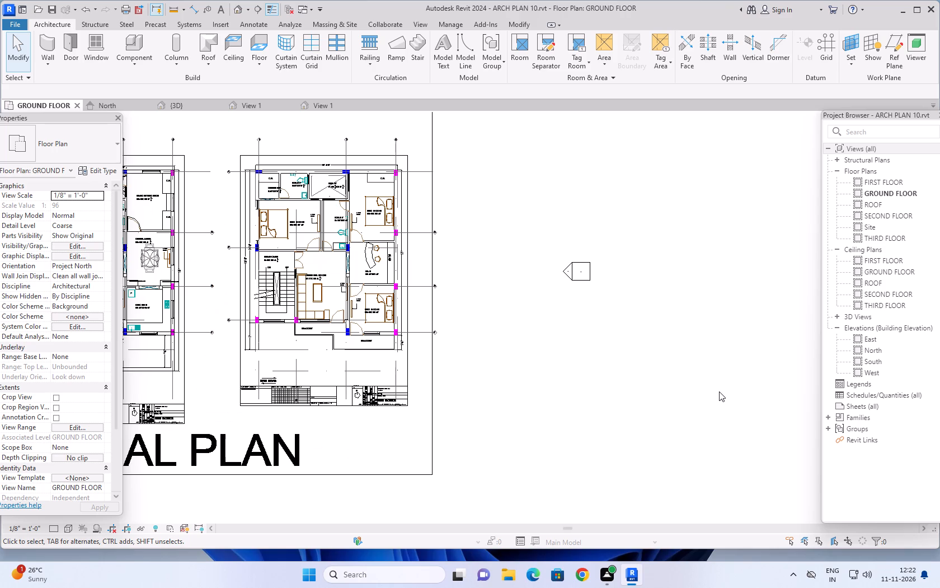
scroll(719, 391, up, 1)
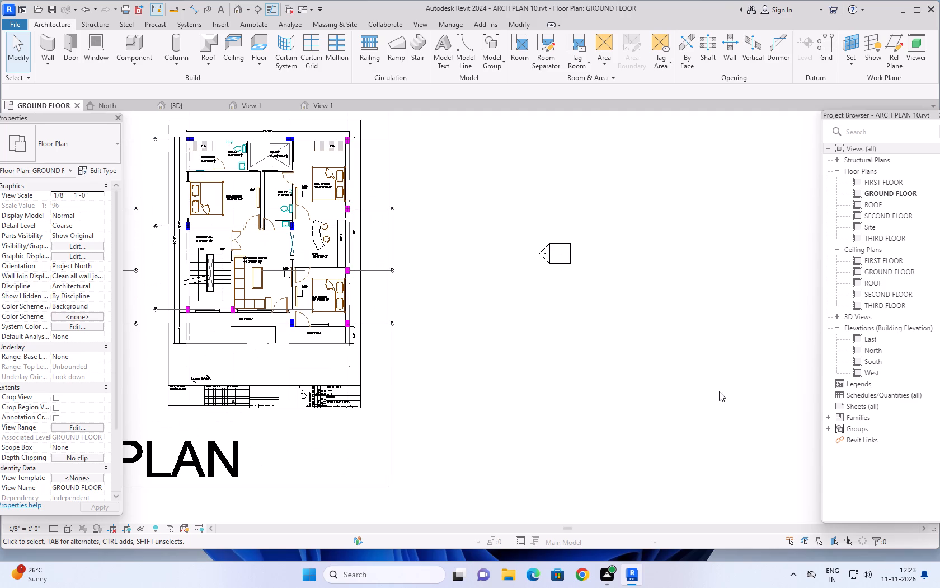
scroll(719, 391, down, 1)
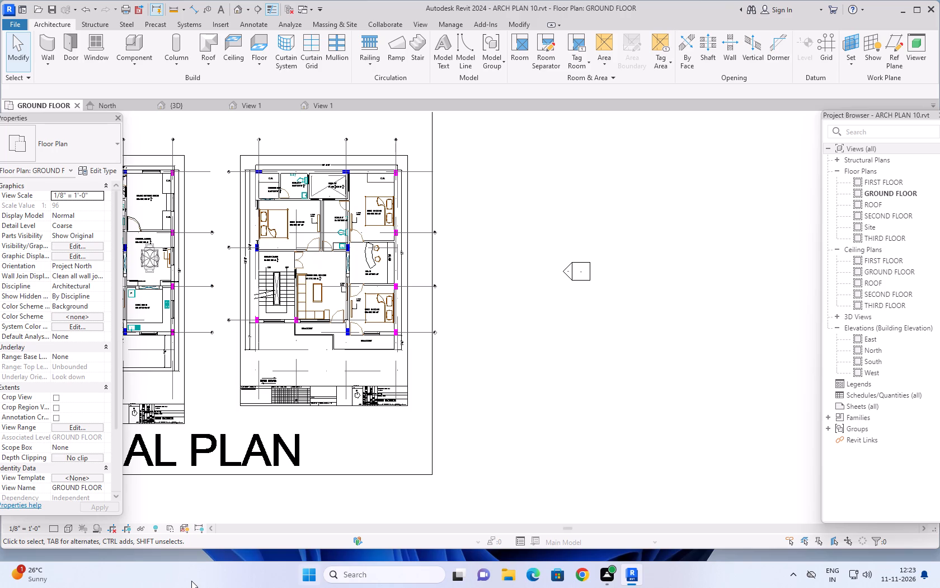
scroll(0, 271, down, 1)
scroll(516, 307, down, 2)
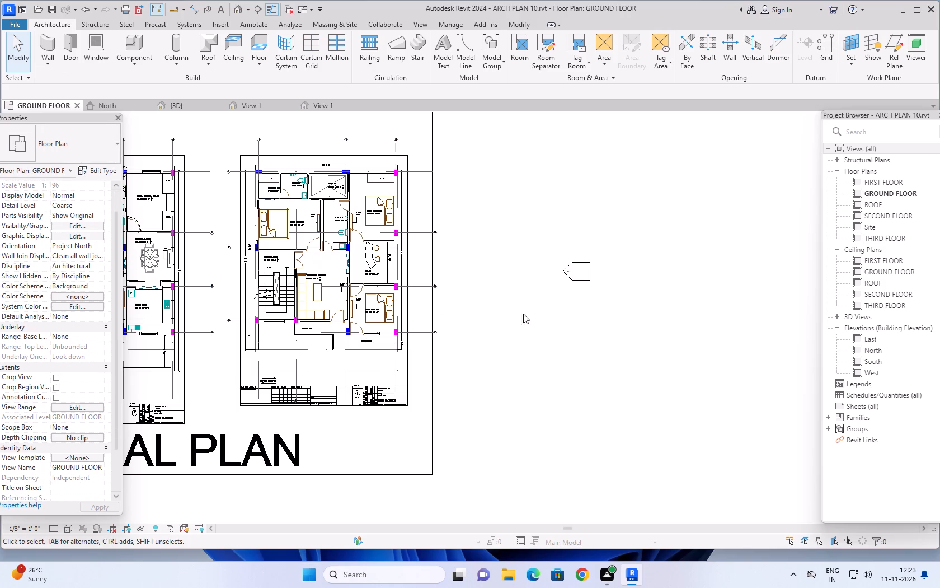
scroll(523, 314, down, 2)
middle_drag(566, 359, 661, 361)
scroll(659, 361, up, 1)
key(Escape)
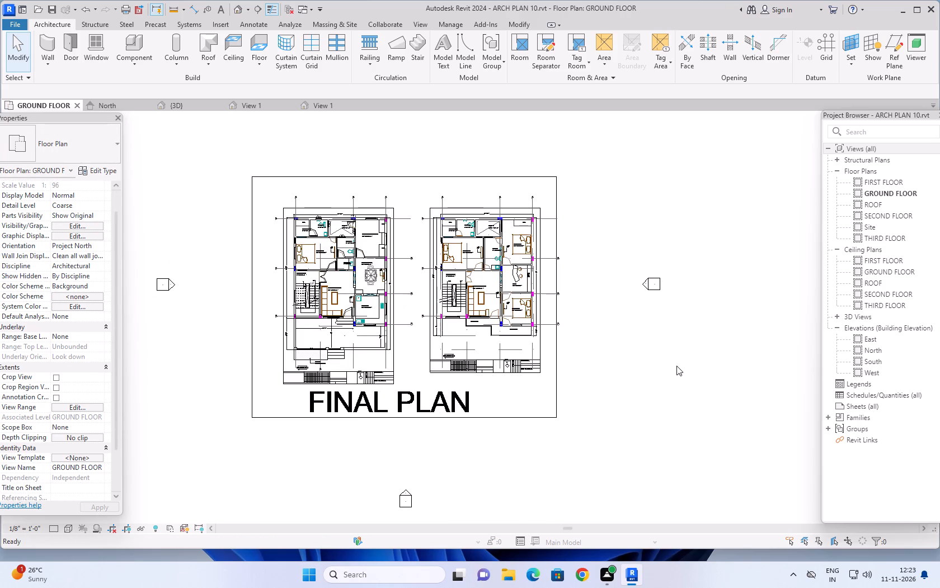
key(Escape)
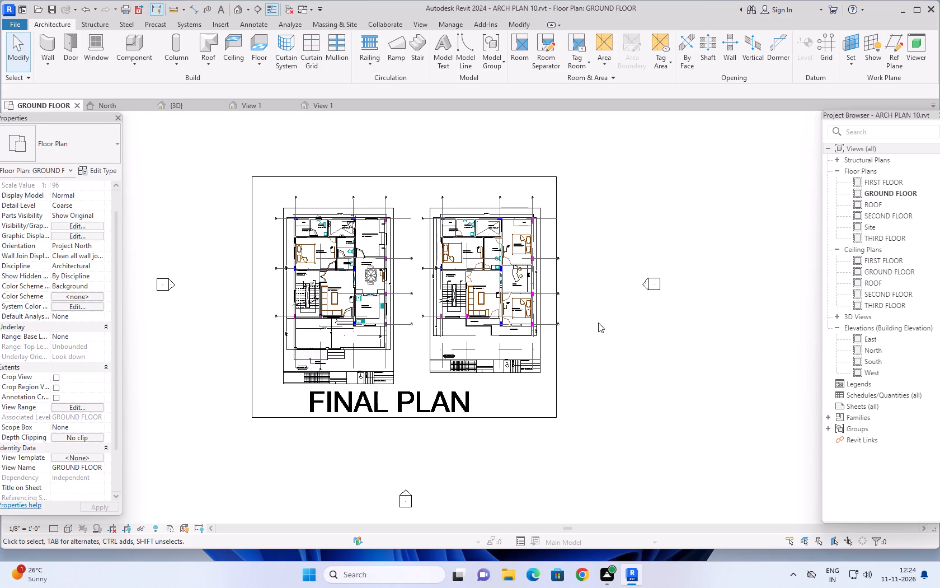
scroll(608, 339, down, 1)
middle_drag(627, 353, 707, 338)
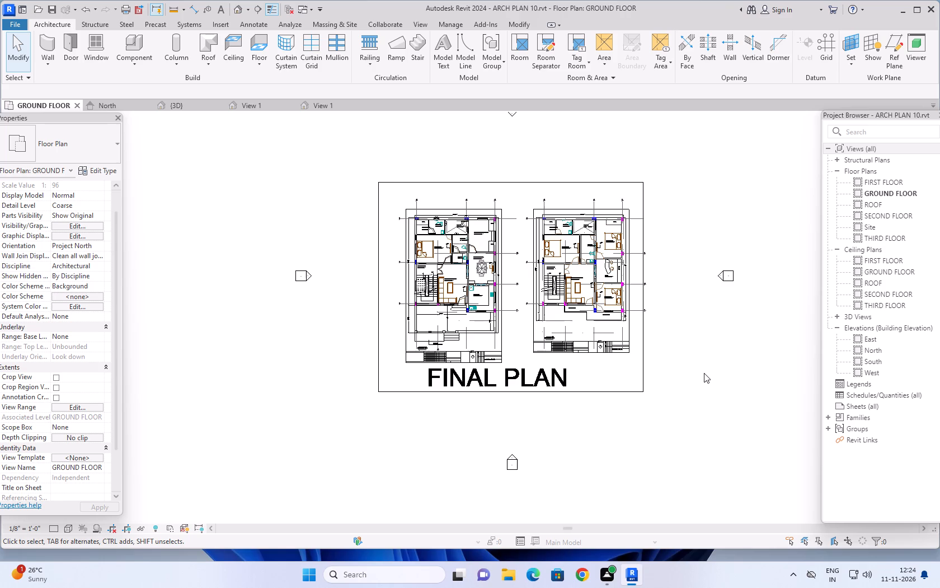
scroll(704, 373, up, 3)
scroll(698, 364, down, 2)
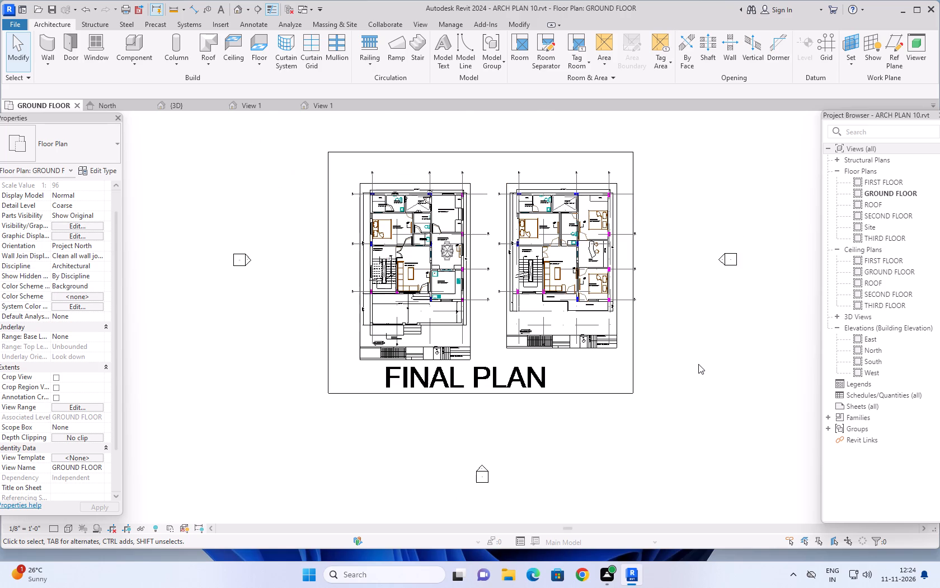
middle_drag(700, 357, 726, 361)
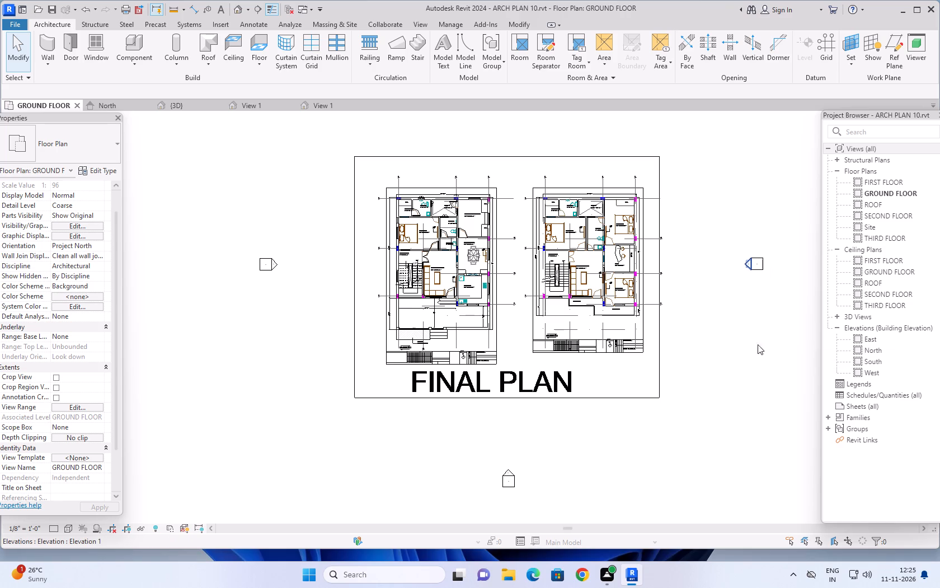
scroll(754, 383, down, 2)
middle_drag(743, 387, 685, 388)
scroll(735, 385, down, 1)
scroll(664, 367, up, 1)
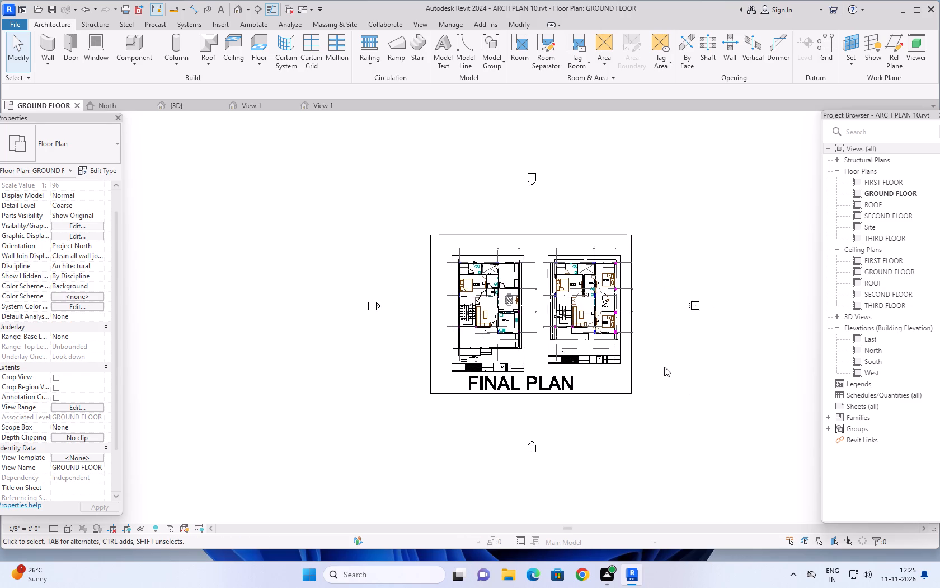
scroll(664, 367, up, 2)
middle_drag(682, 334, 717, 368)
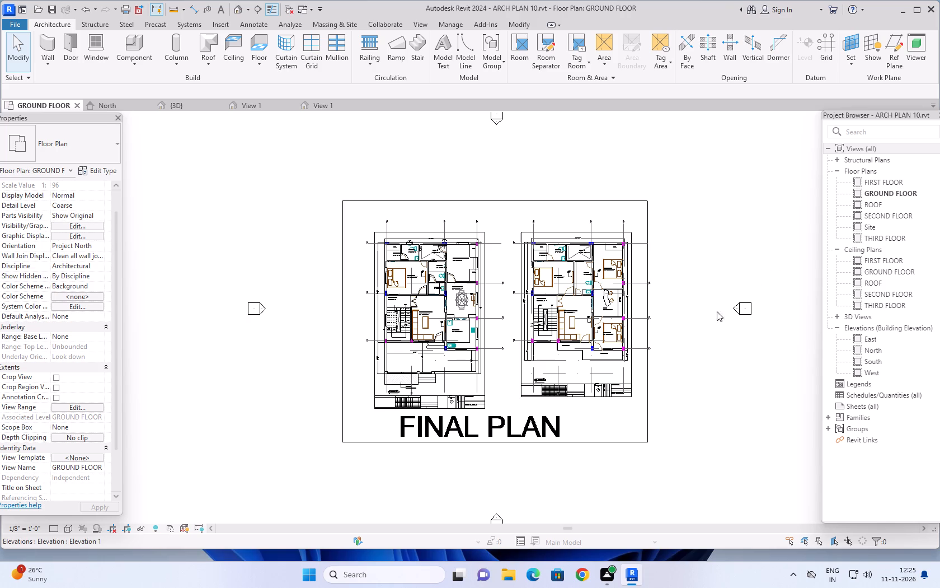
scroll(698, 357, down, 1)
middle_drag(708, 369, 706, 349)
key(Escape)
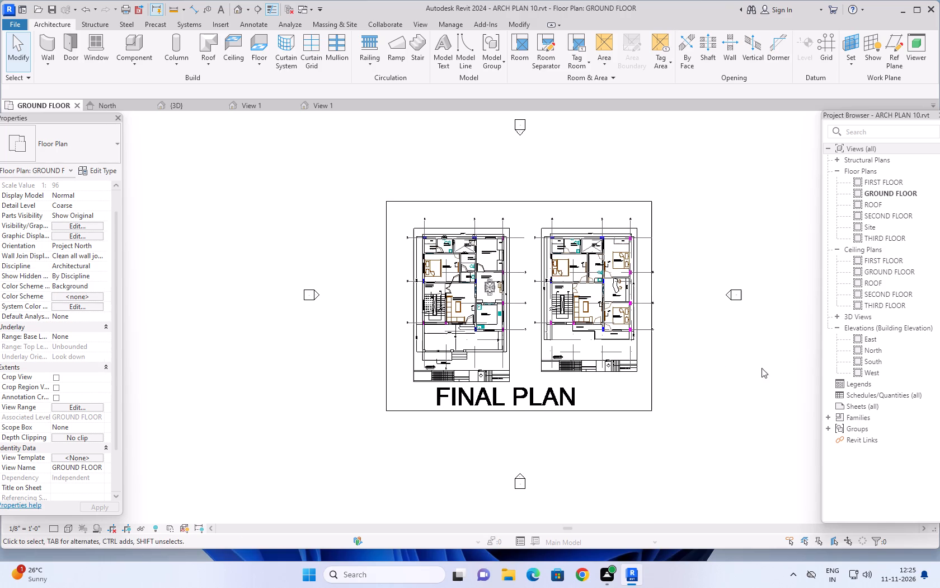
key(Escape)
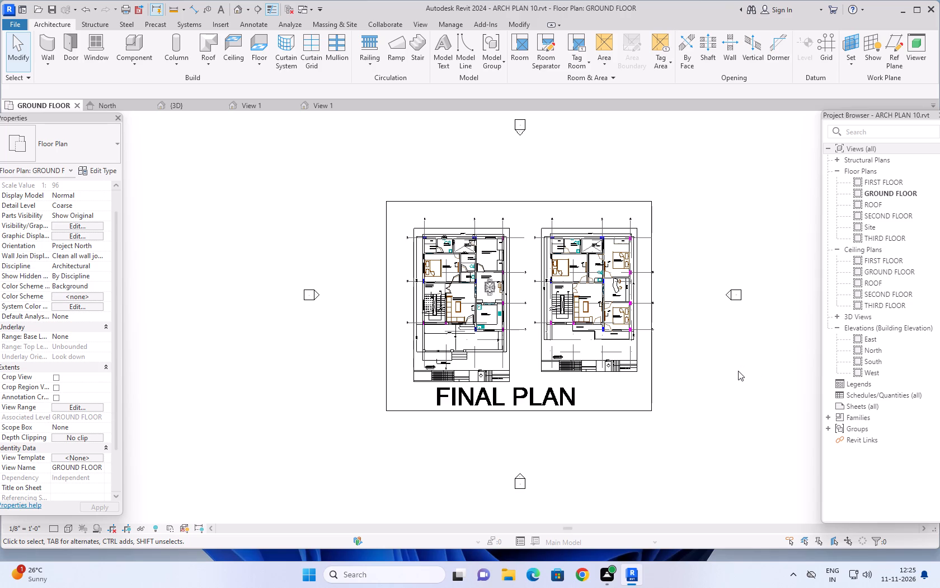
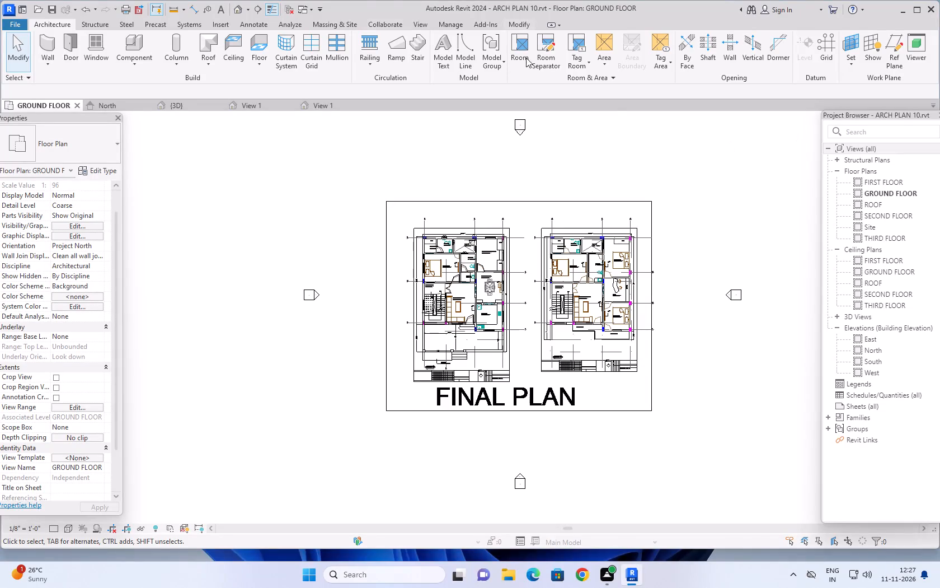
Examine the two FINAL PLAN layouts in the GROUND FLOOR plan, including the rooms, balconies, gate openings and main road side.
scroll(692, 418, down, 2)
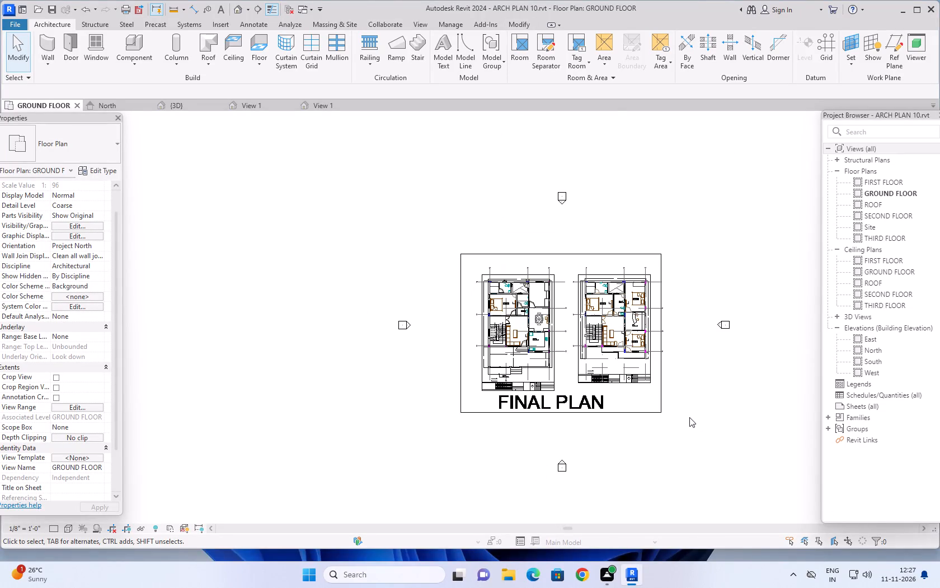
scroll(698, 424, up, 2)
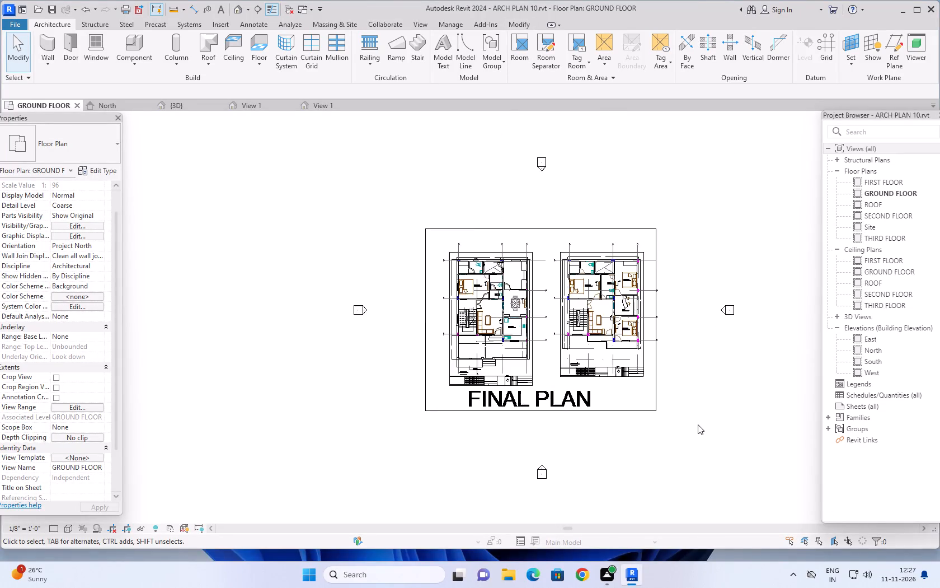
scroll(698, 424, up, 1)
middle_drag(697, 365, 740, 371)
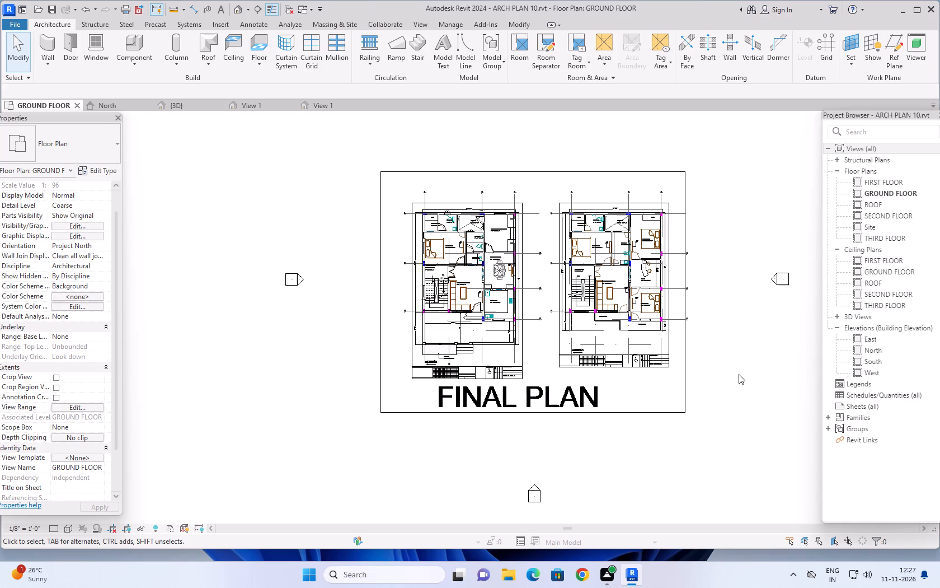
scroll(732, 387, up, 4)
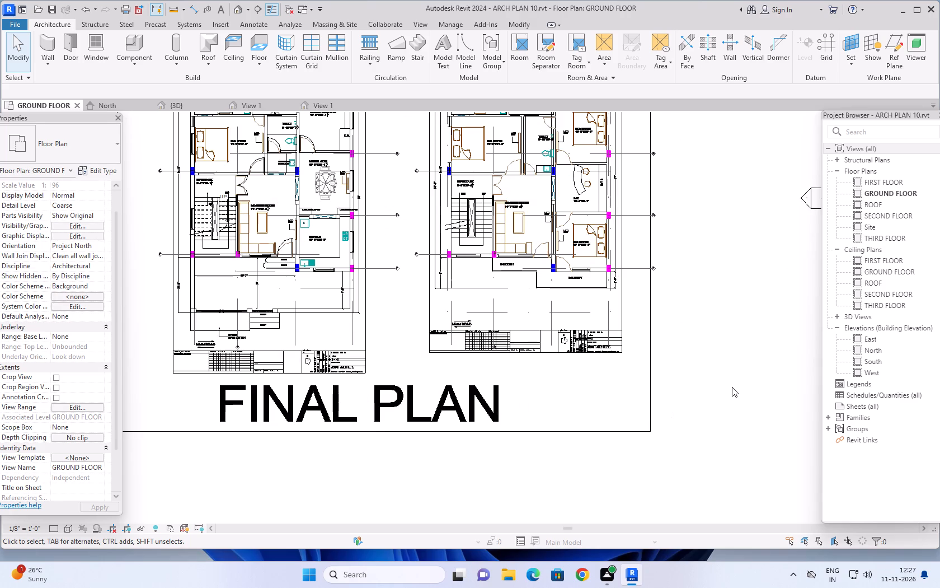
scroll(732, 387, up, 2)
middle_drag(717, 388, 750, 393)
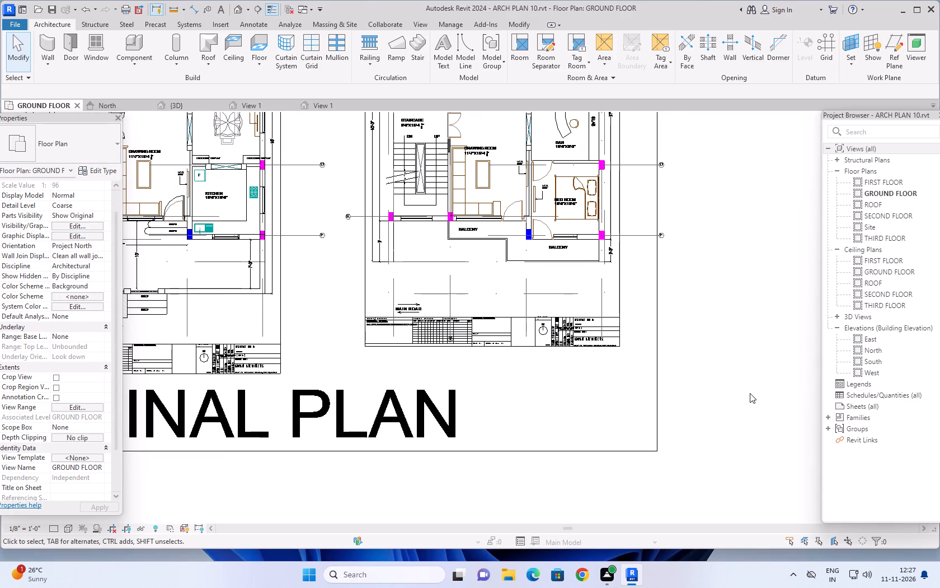
scroll(623, 410, up, 2)
middle_drag(570, 387, 638, 391)
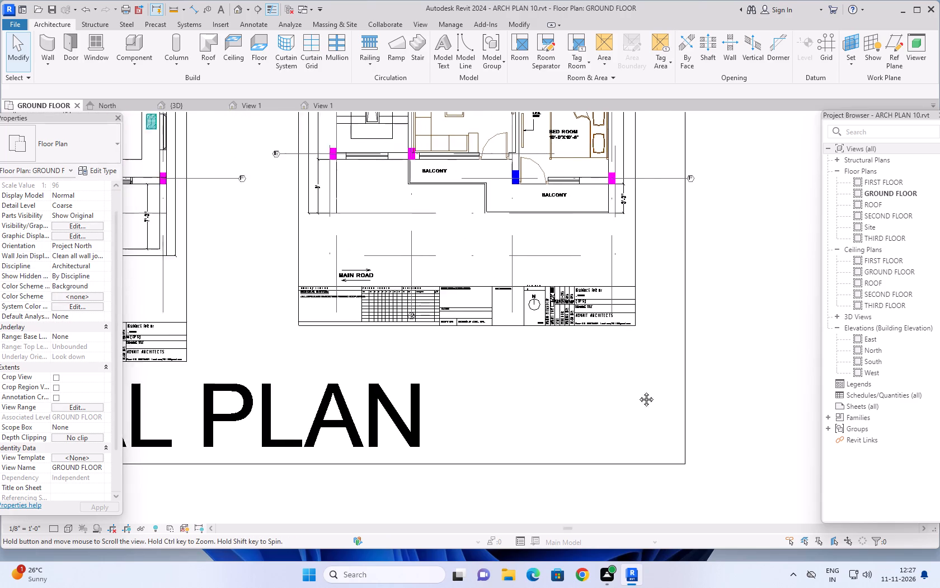
middle_drag(638, 391, 718, 405)
scroll(657, 399, down, 3)
middle_drag(628, 400, 646, 411)
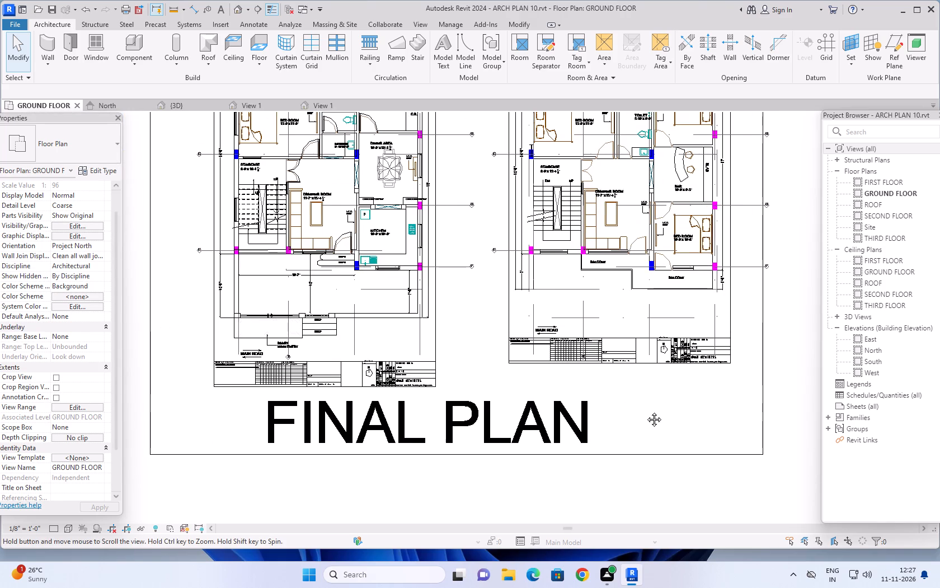
middle_drag(646, 411, 684, 430)
scroll(688, 431, down, 2)
middle_drag(724, 438, 706, 438)
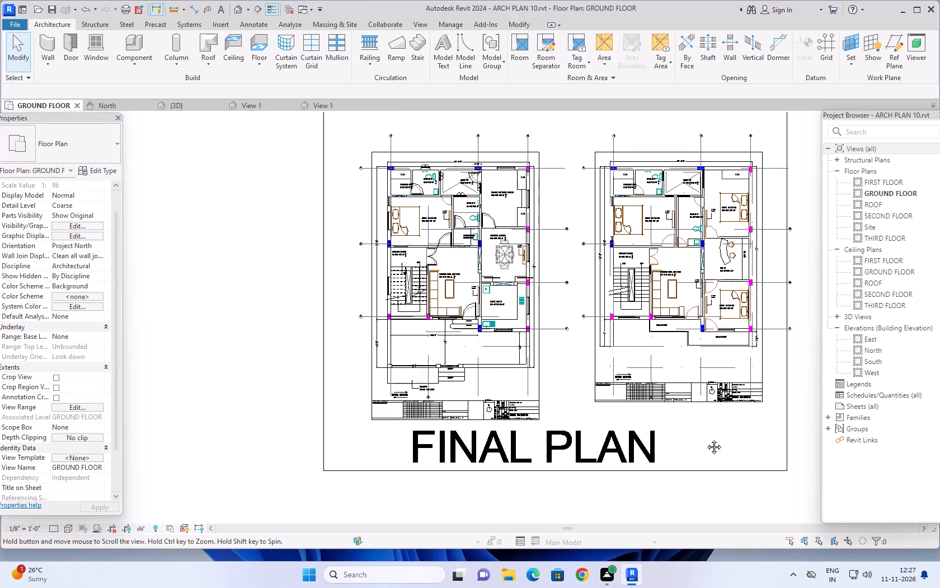
middle_drag(706, 438, 698, 438)
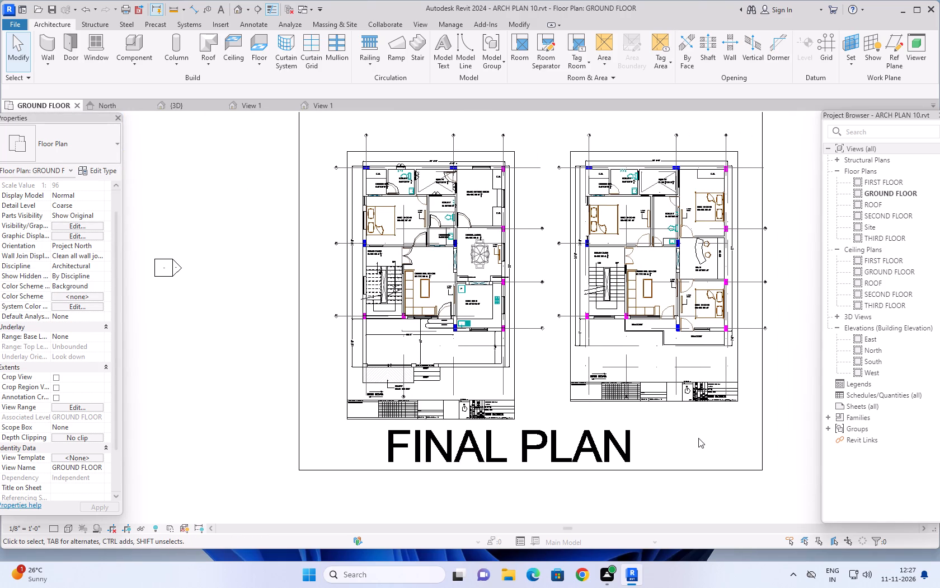
scroll(709, 437, up, 1)
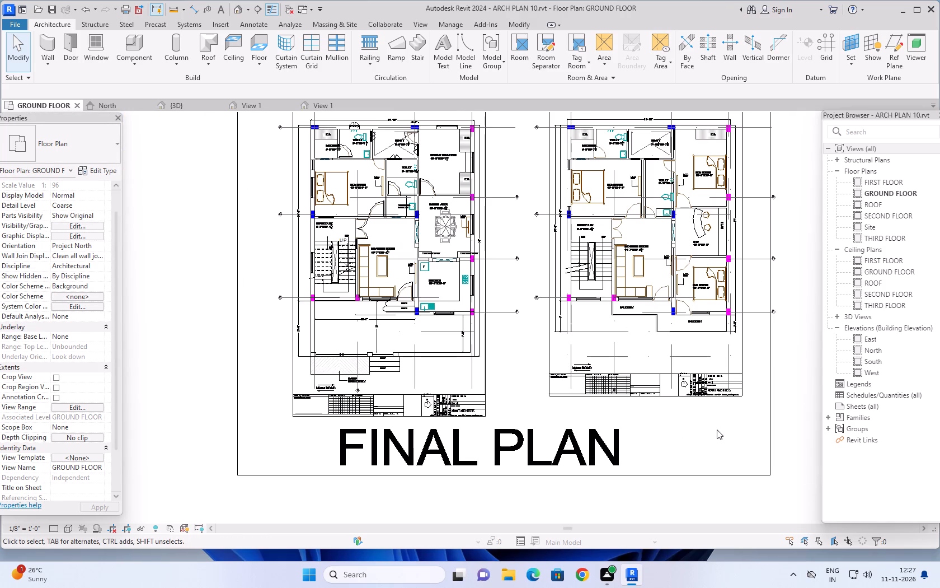
scroll(717, 430, down, 3)
middle_drag(767, 430, 732, 432)
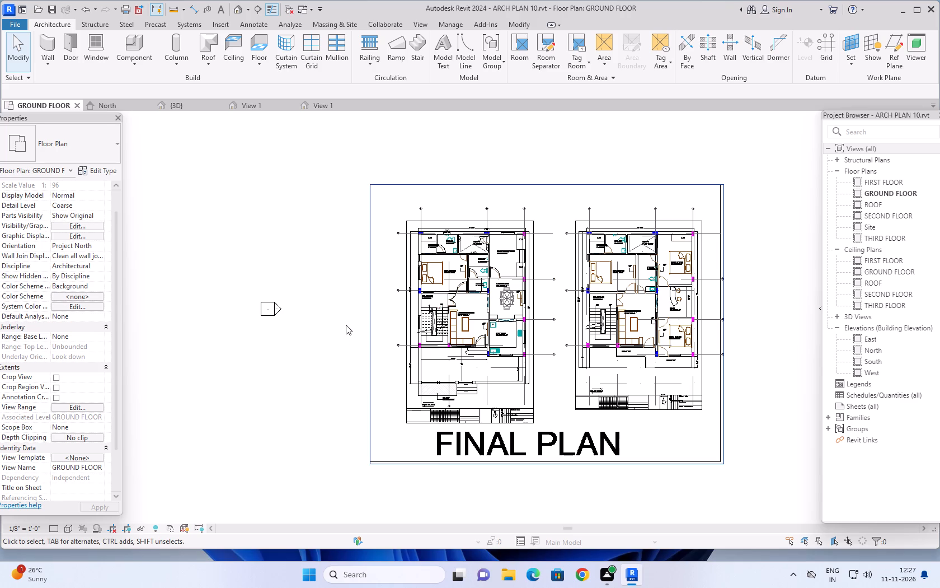
scroll(436, 403, up, 5)
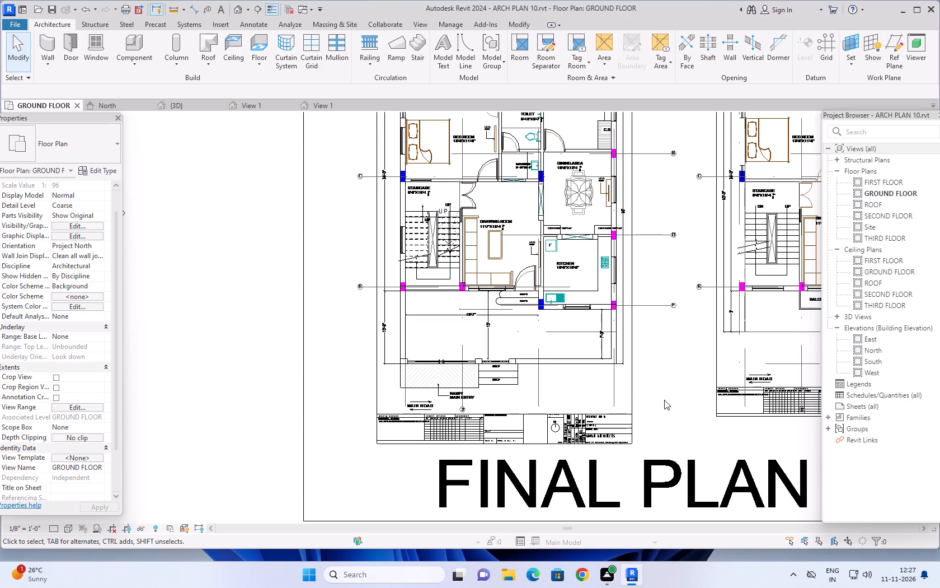
scroll(664, 391, up, 1)
scroll(664, 374, down, 2)
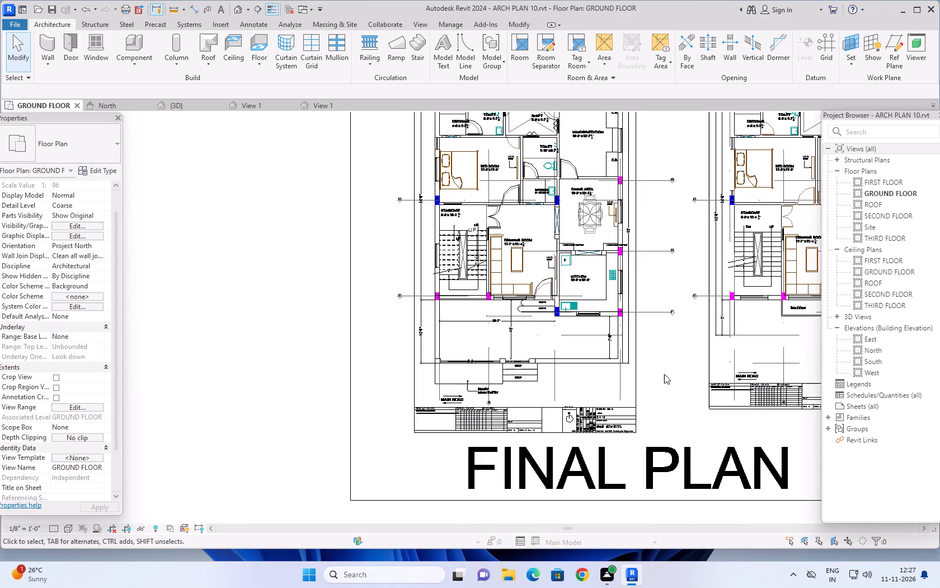
scroll(664, 374, down, 3)
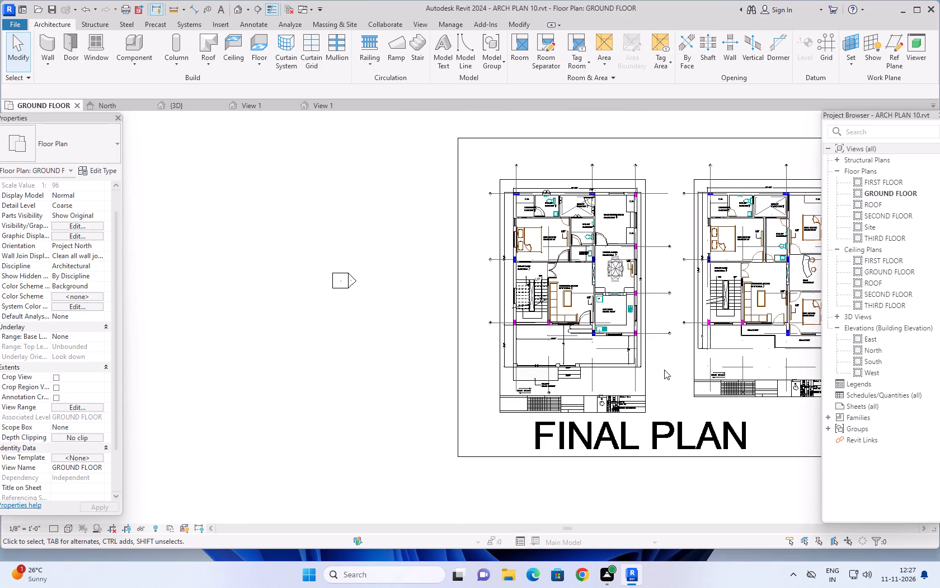
middle_drag(664, 366, 593, 359)
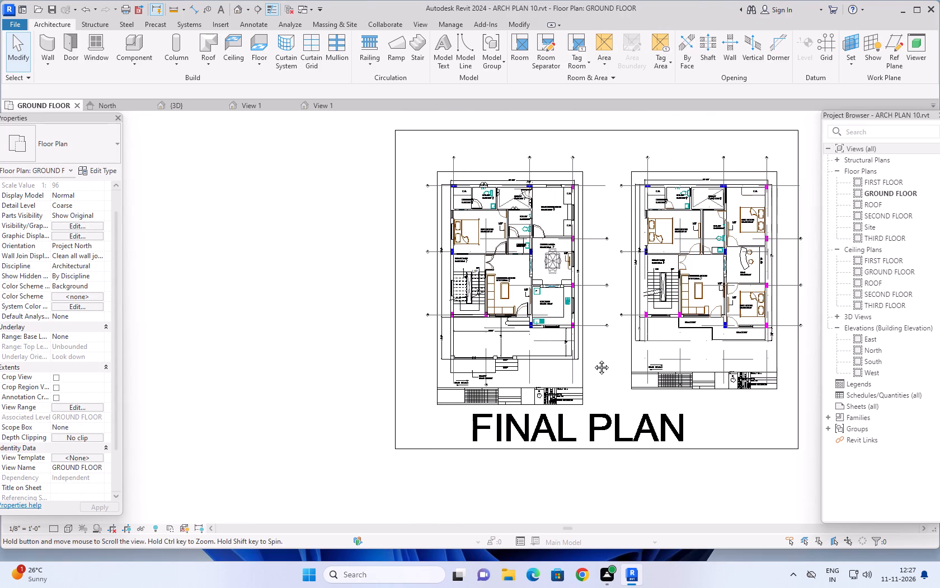
middle_drag(593, 359, 586, 365)
scroll(586, 365, up, 1)
key(Escape)
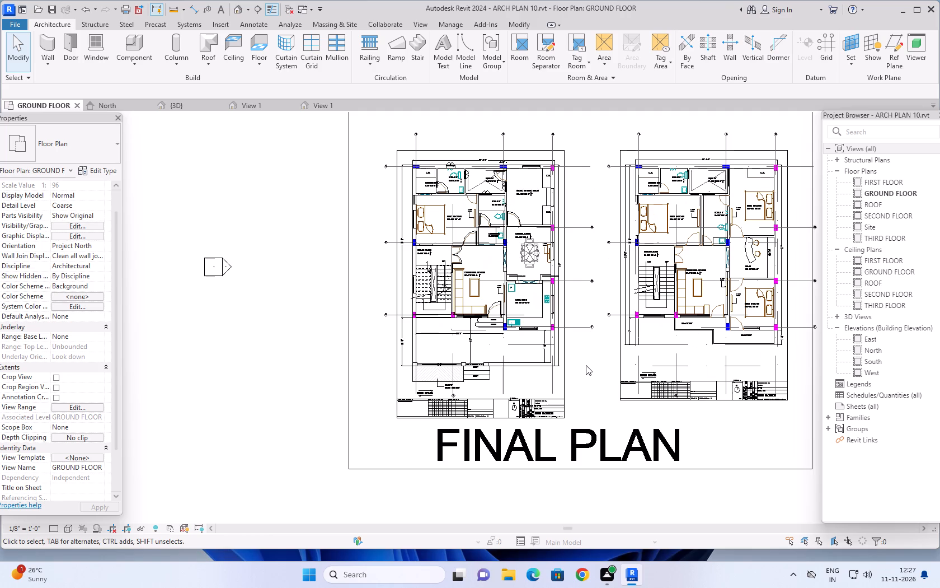
key(Escape)
key(Escape)
key(Escape)
key(Escape)
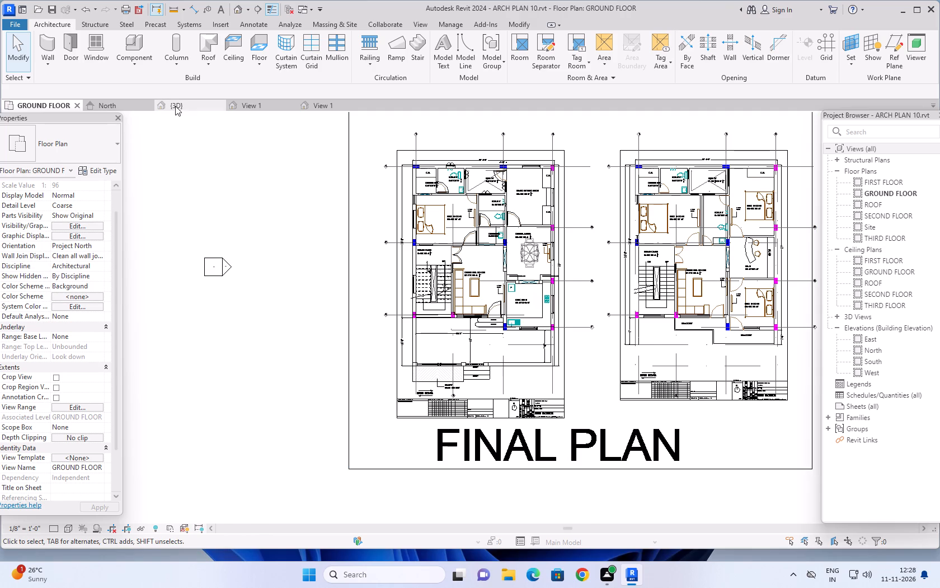
In the 3D view, set the Top Offset of the three 1'X9" gate columns to -4' 0".
click(175, 104)
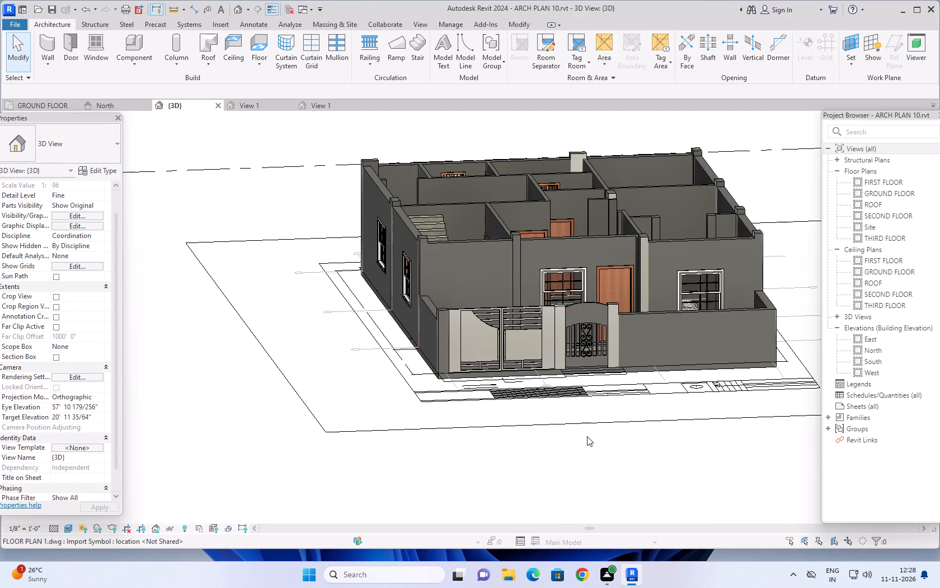
shift+middle_drag(586, 448, 570, 460)
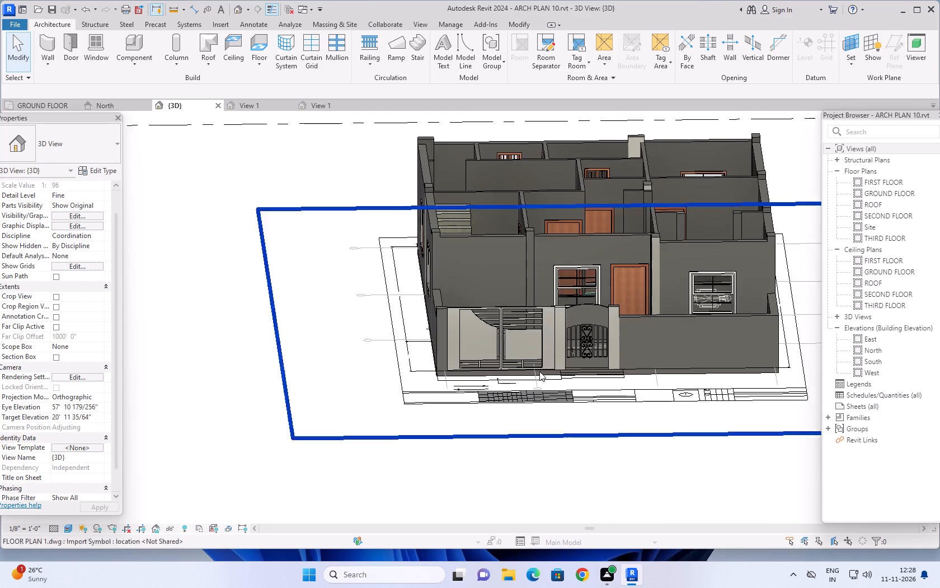
scroll(538, 369, up, 4)
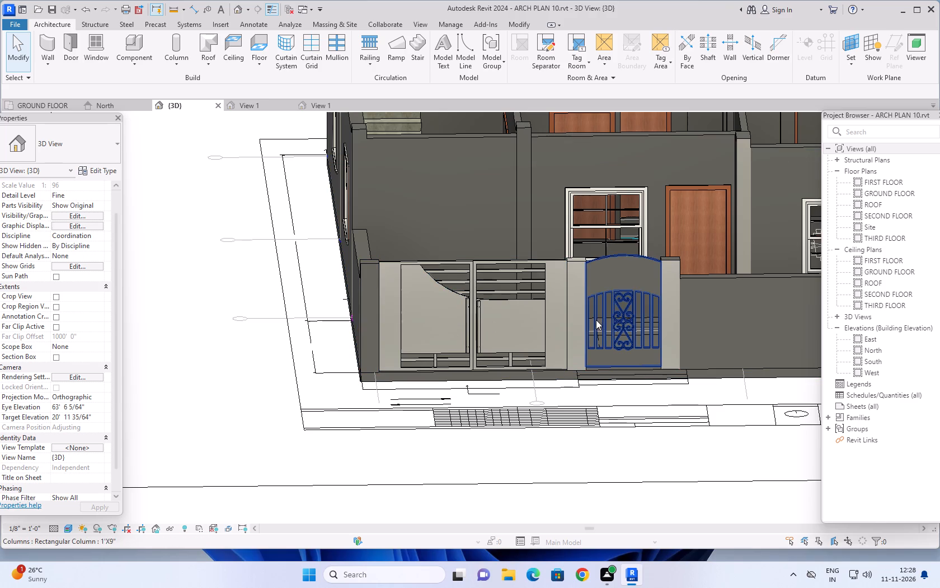
shift+middle_drag(581, 337, 575, 284)
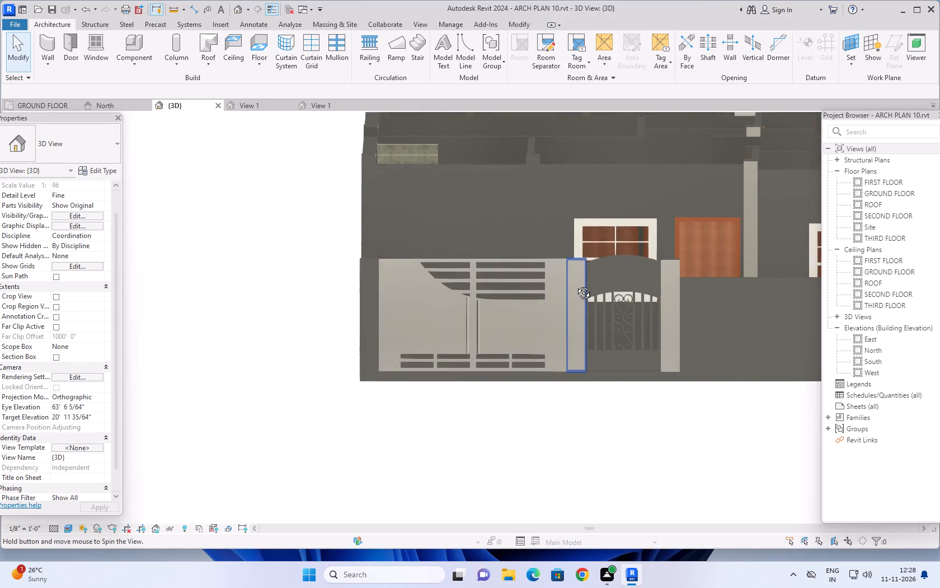
shift+middle_drag(575, 284, 575, 279)
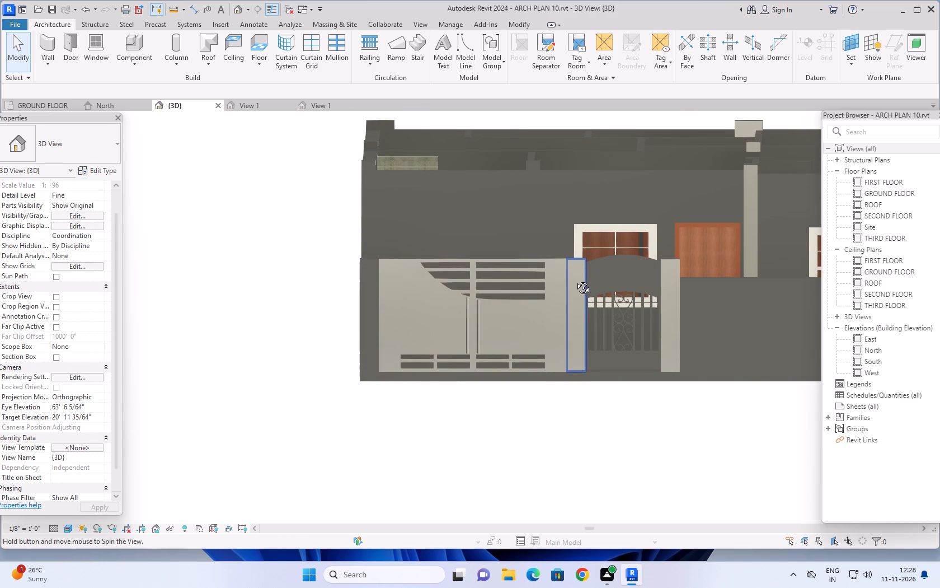
shift+middle_drag(575, 279, 572, 297)
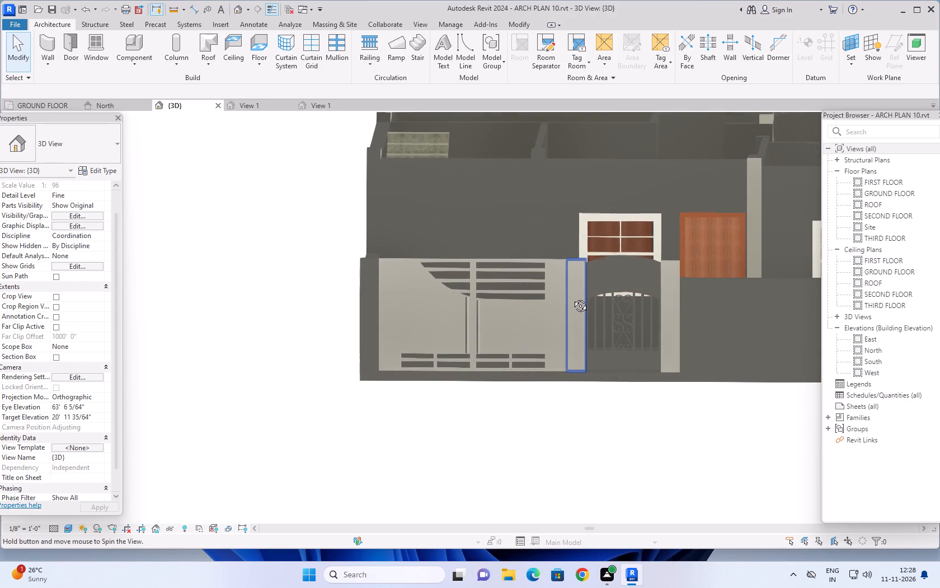
shift+middle_drag(572, 297, 572, 298)
scroll(568, 325, up, 1)
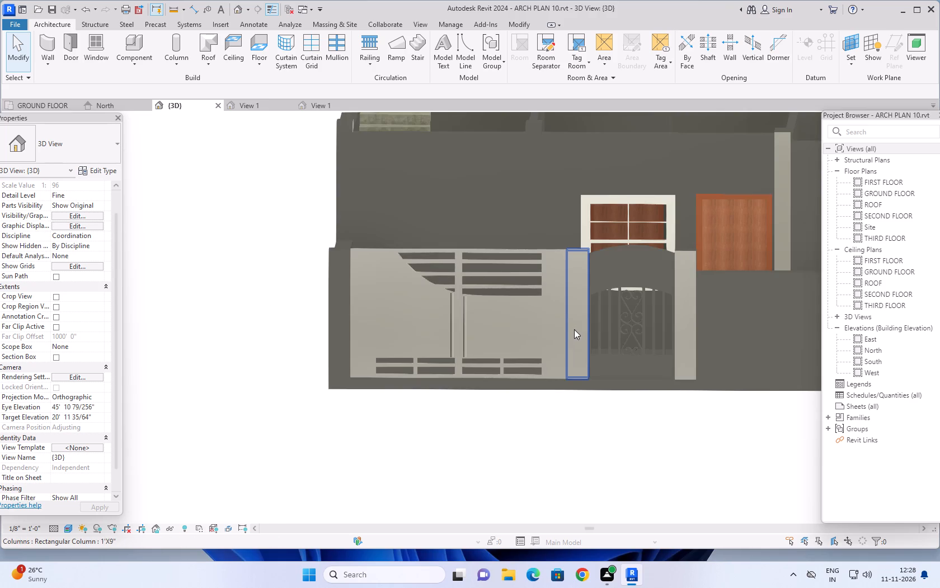
key(Escape)
key(Escape)
key(Escape)
click(575, 339)
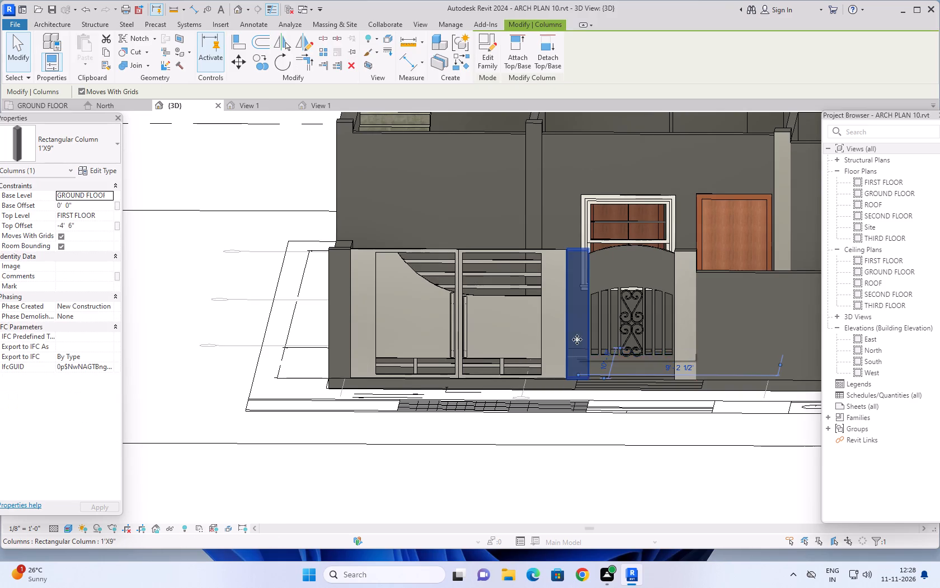
ctrl+click(683, 326)
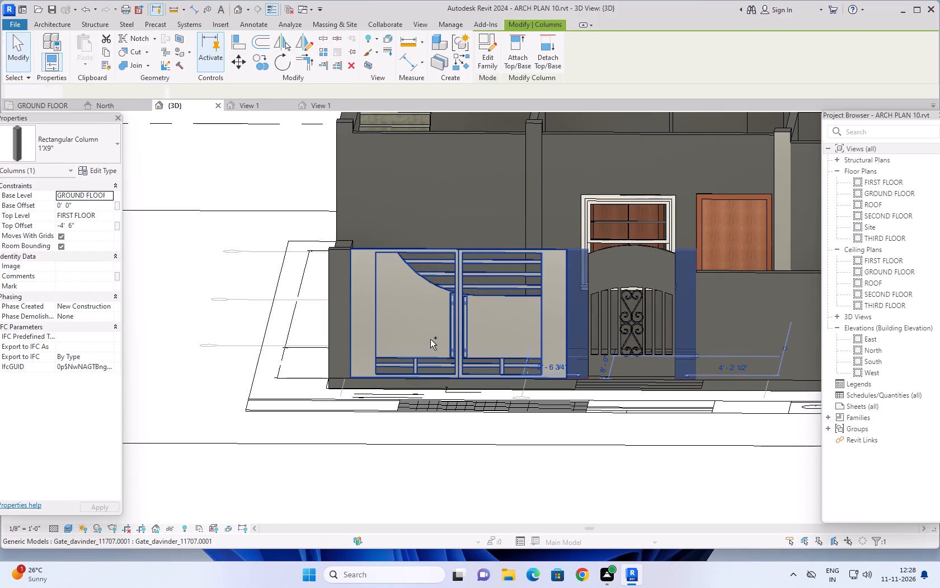
ctrl+click(333, 309)
scroll(217, 357, down, 1)
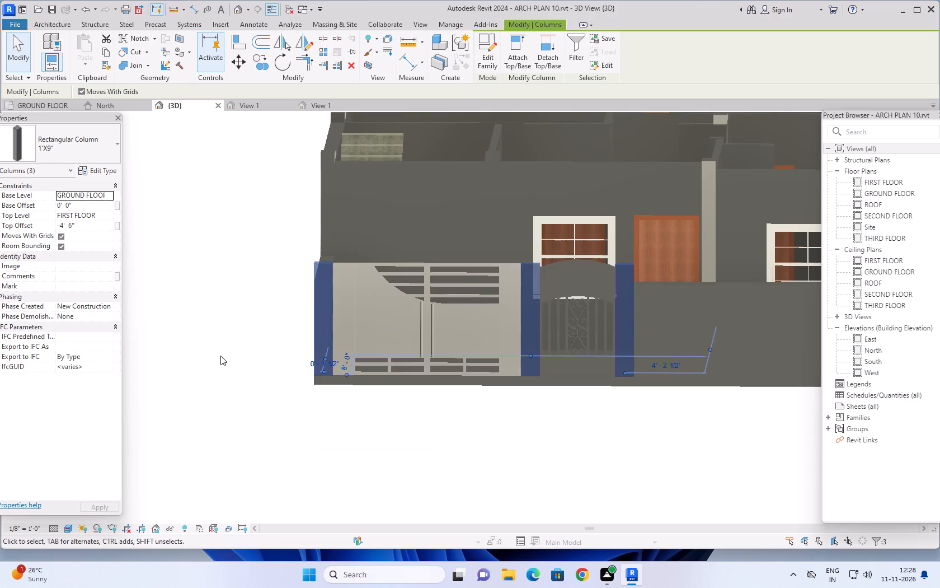
click(92, 227)
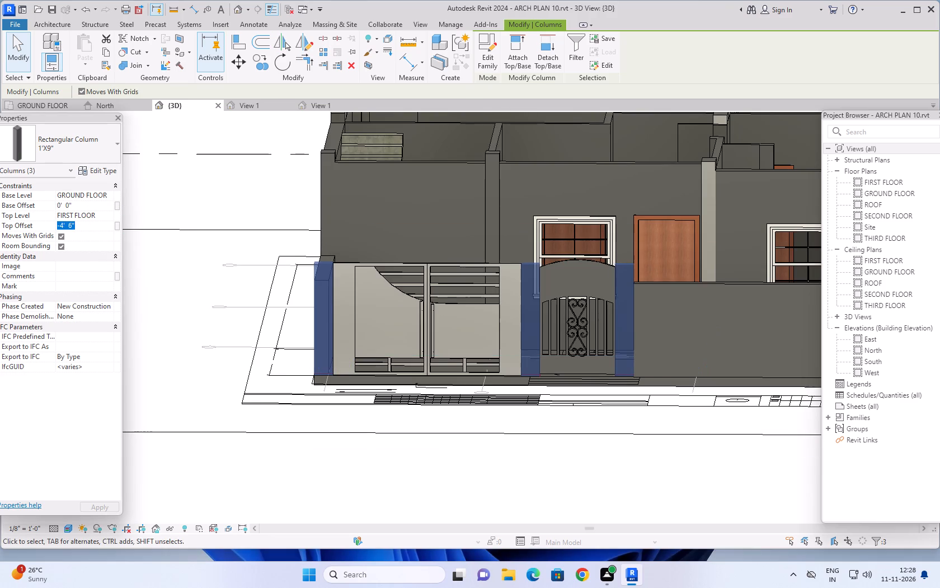
key(minus)
text(4')
key(Return)
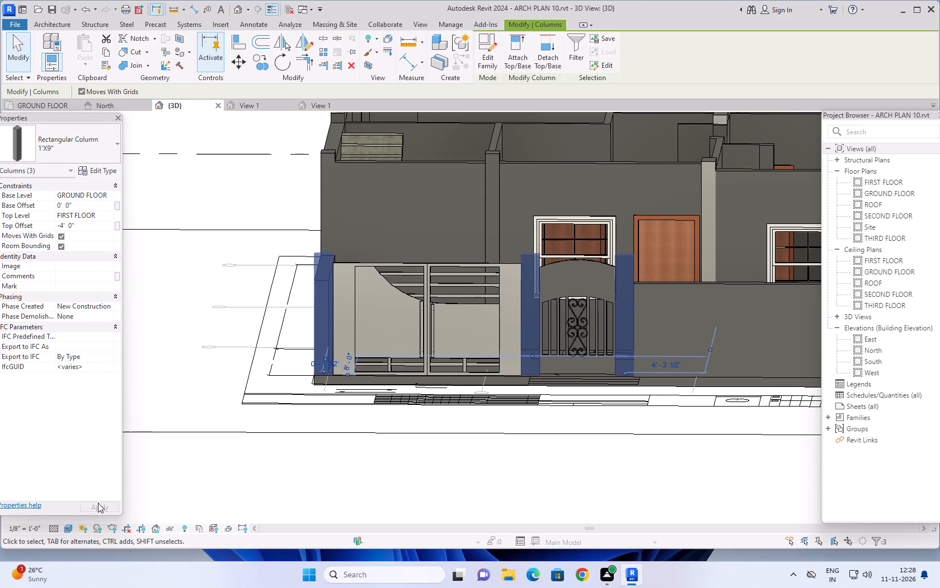
click(204, 400)
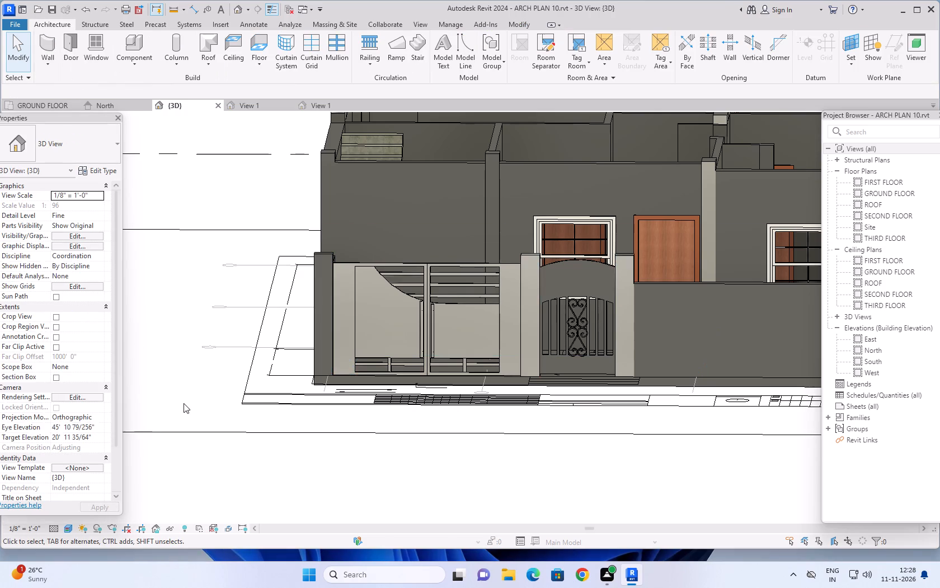
Examine the front gates, gate columns and front boundary wall of the 3D model from the front, side and above.
scroll(283, 426, down, 2)
key(Escape)
middle_drag(410, 448, 424, 421)
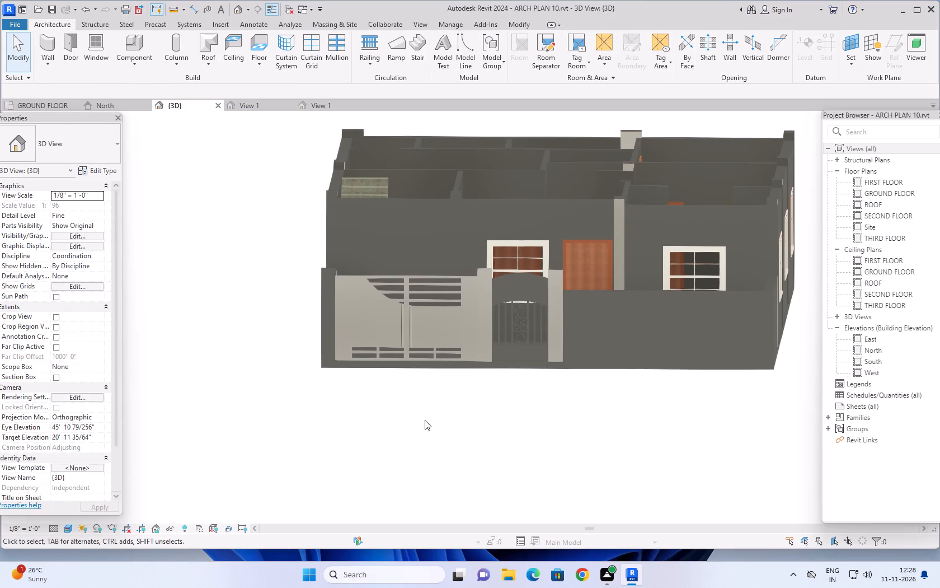
middle_drag(466, 393, 504, 442)
shift+middle_drag(673, 327, 657, 405)
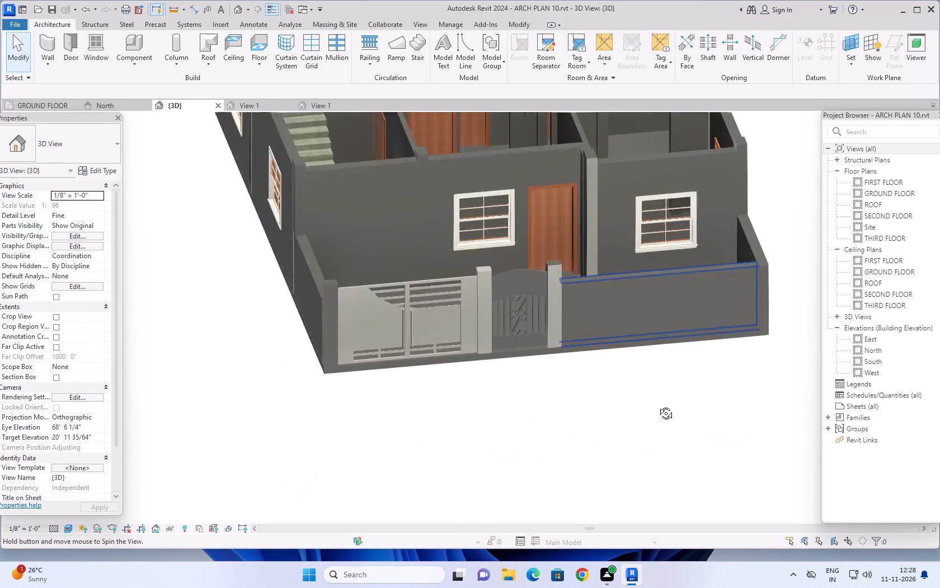
shift+middle_drag(657, 405, 654, 421)
middle_drag(663, 353, 643, 416)
middle_drag(589, 325, 591, 305)
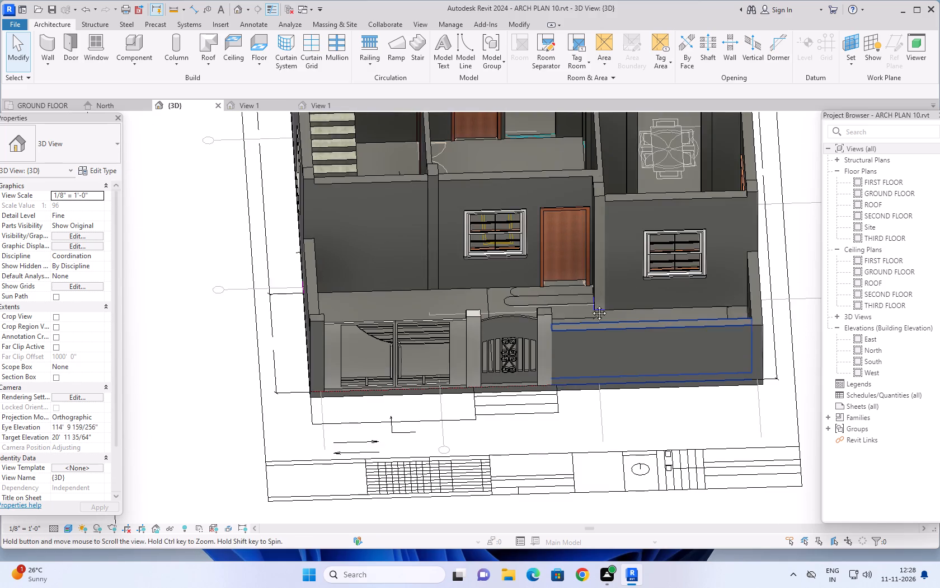
middle_drag(591, 305, 601, 276)
scroll(604, 277, up, 1)
middle_drag(603, 282, 430, 437)
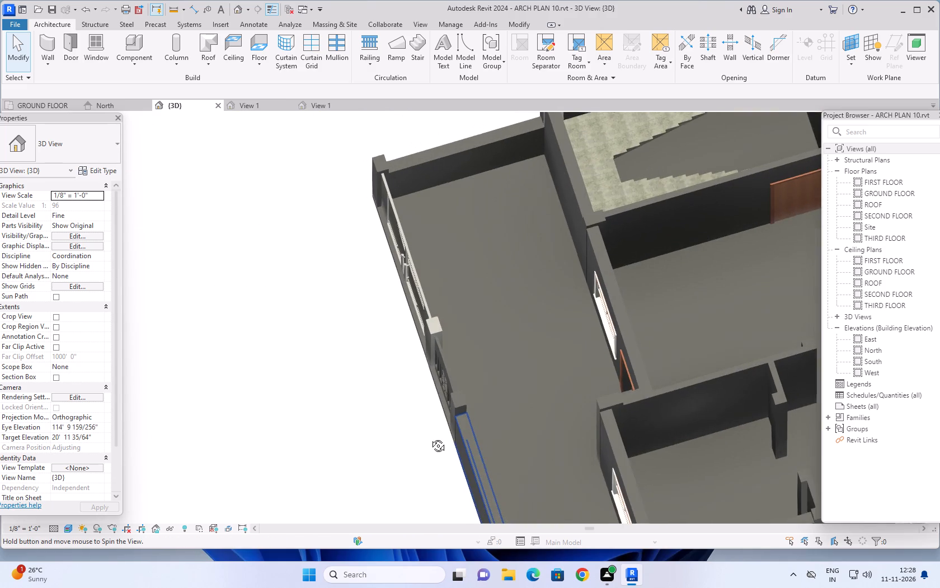
middle_drag(430, 437, 619, 246)
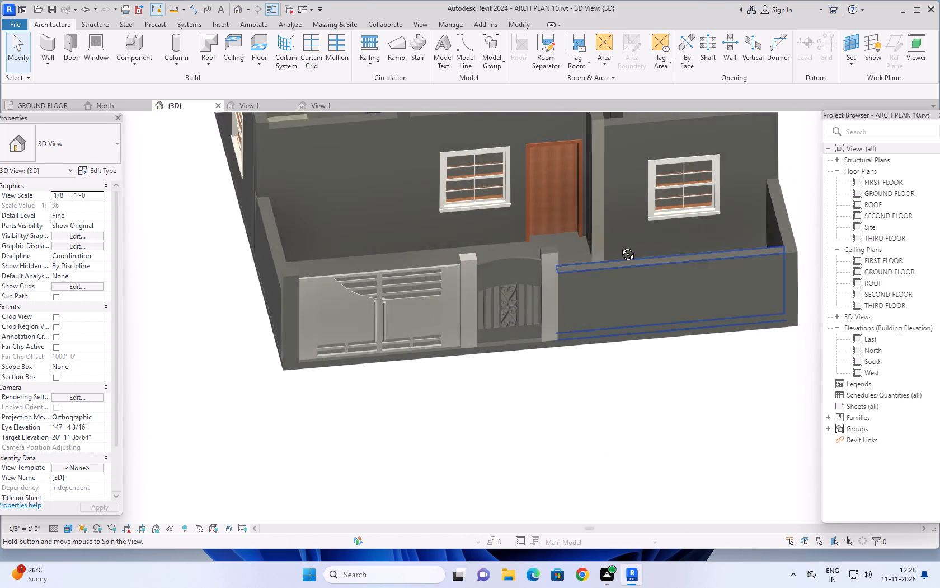
middle_drag(619, 246, 620, 244)
scroll(640, 326, down, 3)
shift+middle_drag(665, 354, 655, 352)
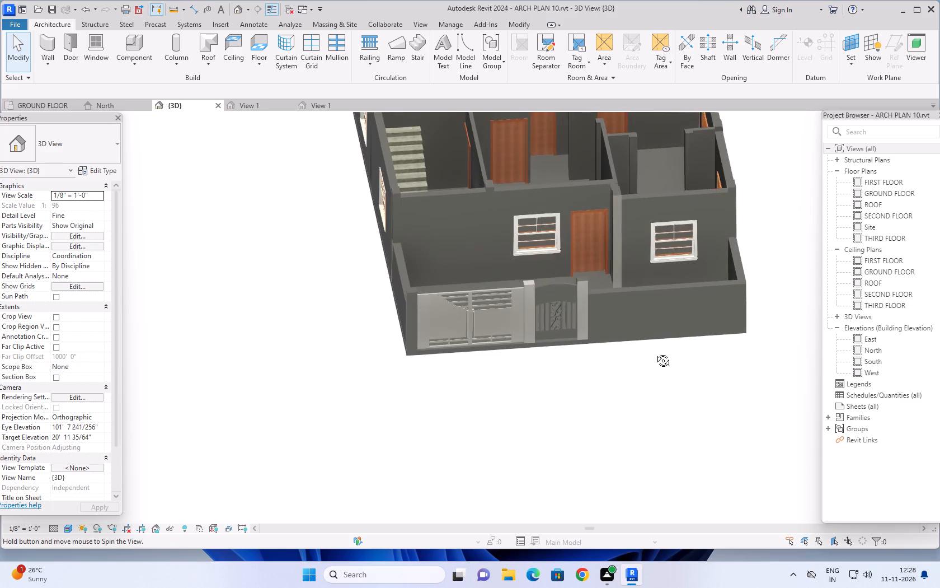
shift+middle_drag(655, 352, 650, 278)
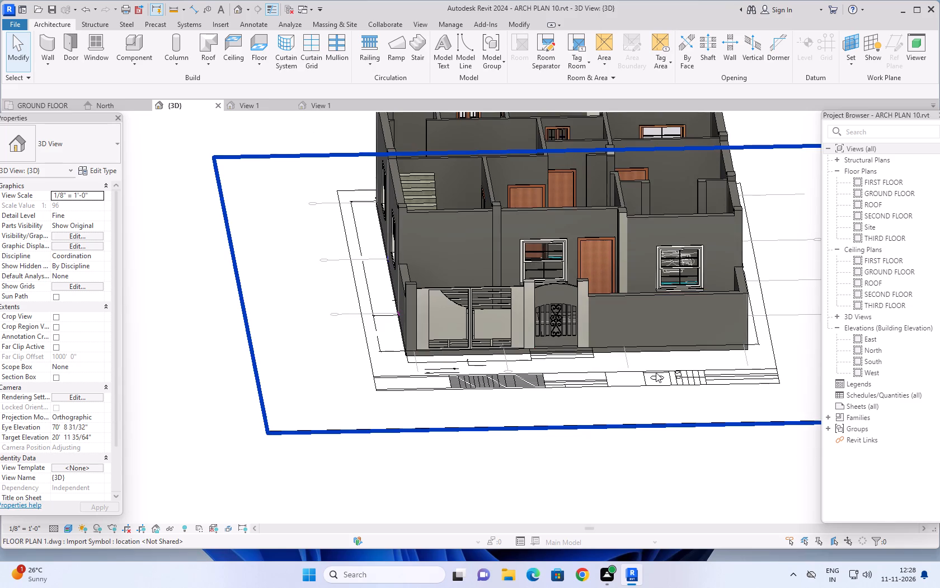
scroll(656, 372, down, 1)
middle_drag(665, 371, 657, 421)
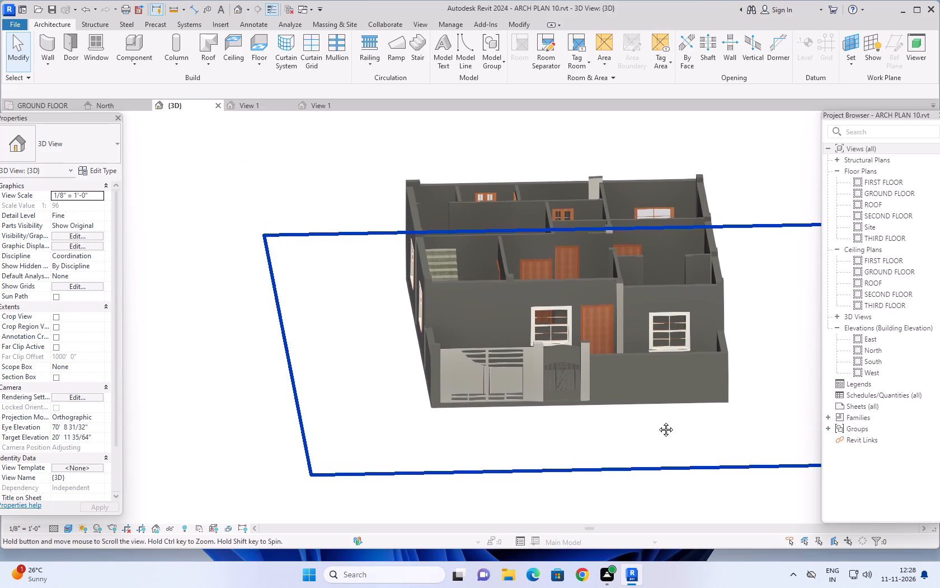
middle_drag(657, 421, 660, 431)
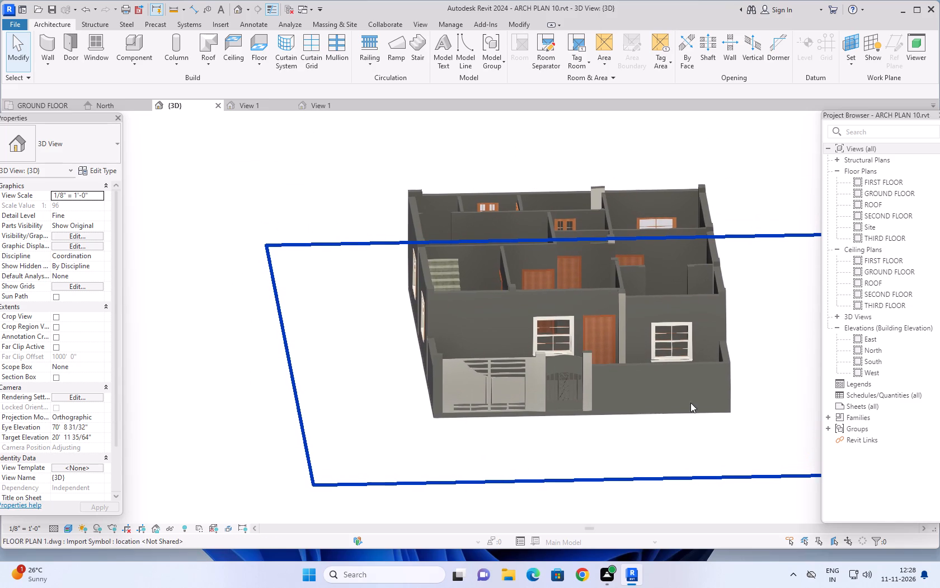
Examine the house exterior from a low front-corner angle, including the side windows, wall tops and gate columns.
scroll(764, 358, down, 1)
middle_drag(762, 367, 727, 408)
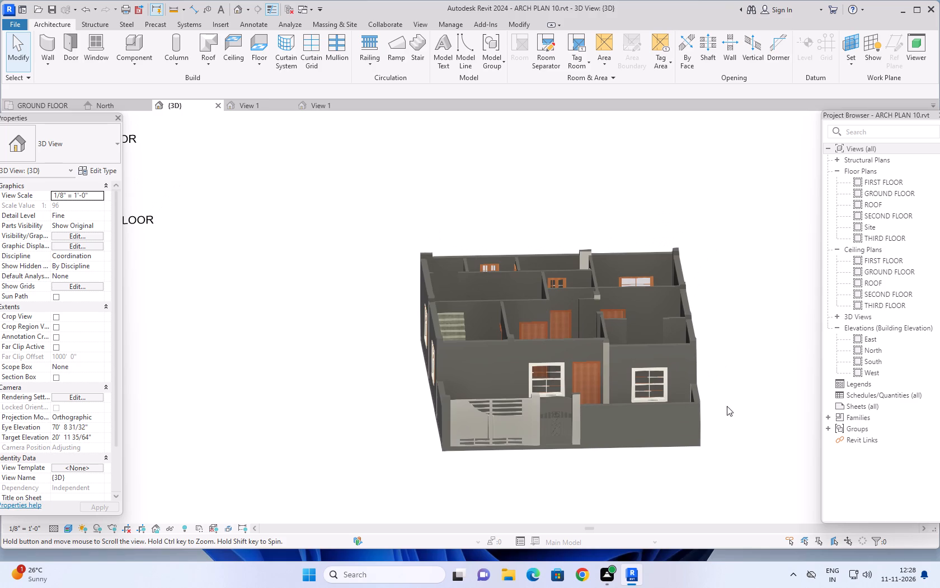
shift+middle_drag(727, 391, 754, 331)
shift+scroll(727, 389, up, 1)
scroll(502, 351, up, 3)
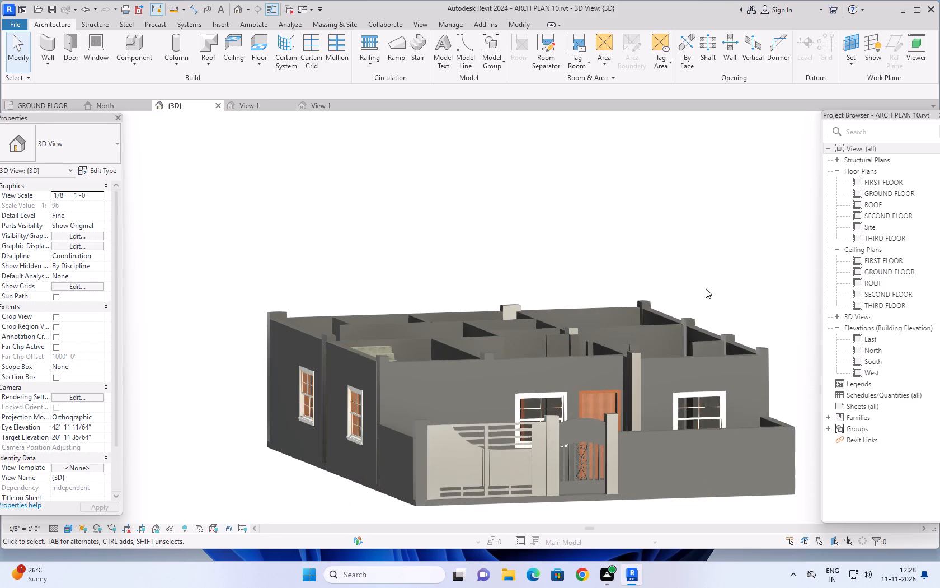
scroll(709, 286, down, 3)
middle_drag(712, 290, 726, 281)
scroll(534, 325, up, 1)
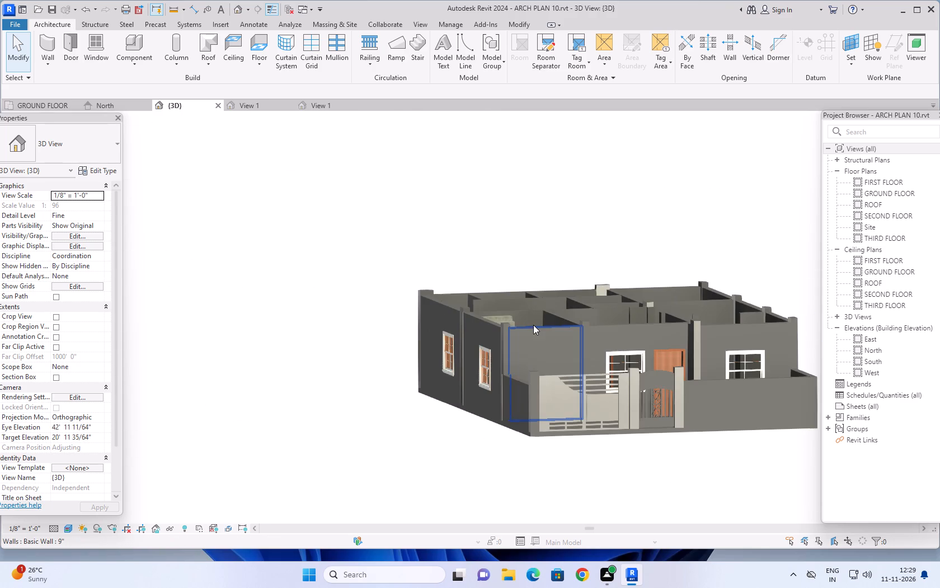
scroll(535, 321, up, 3)
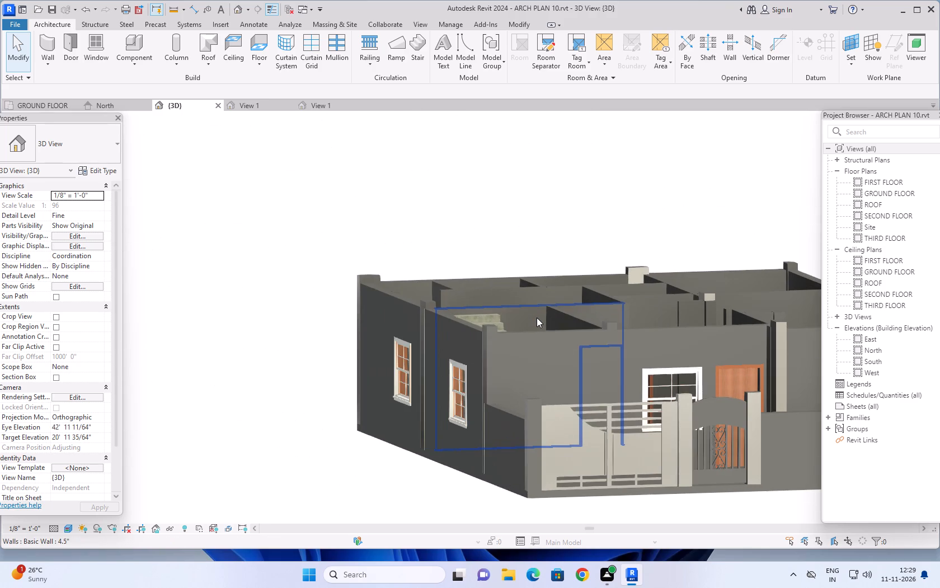
scroll(542, 228, down, 1)
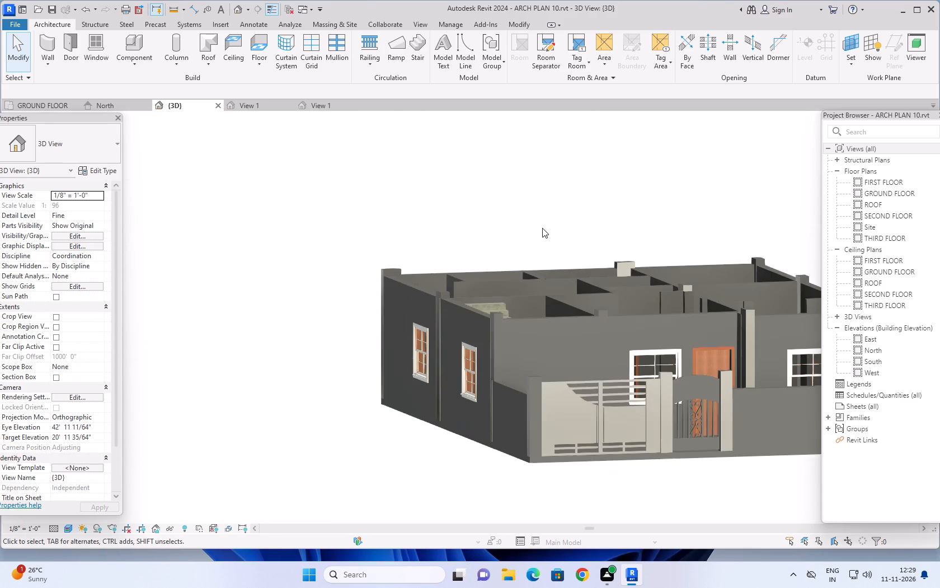
scroll(570, 217, down, 1)
middle_drag(619, 216, 615, 218)
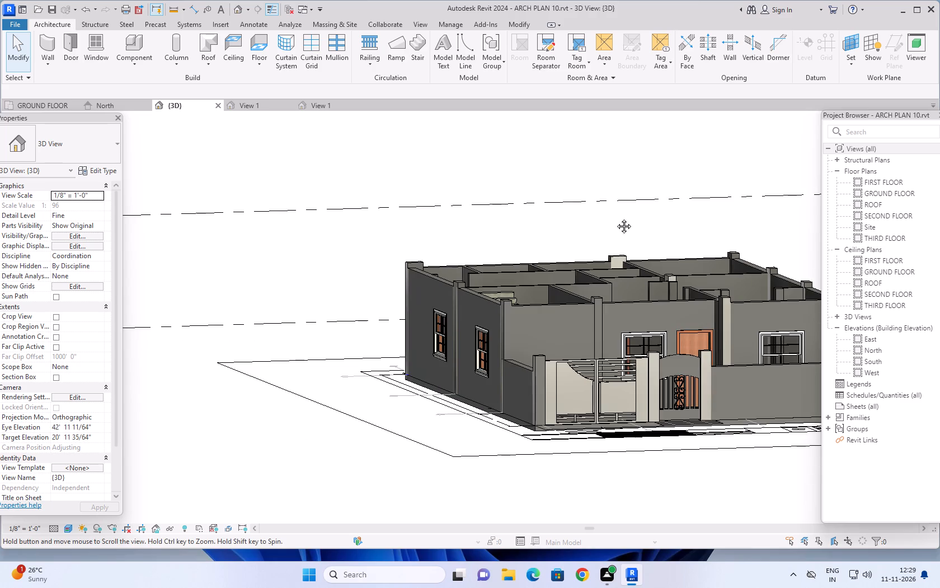
middle_drag(615, 218, 567, 239)
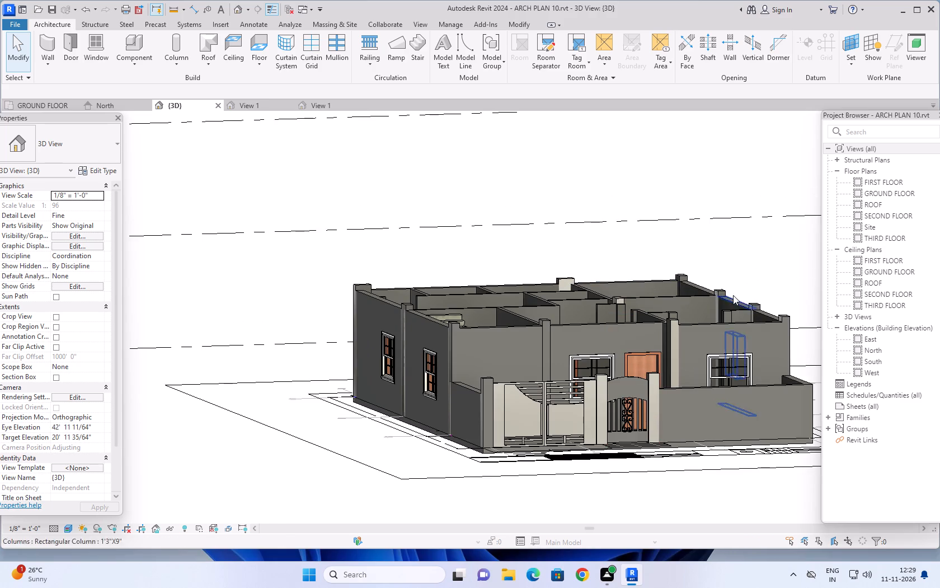
Inspect the tops of the columns above the walls and the constraints of a 1'3"X9" side-wall column.
scroll(739, 290, up, 3)
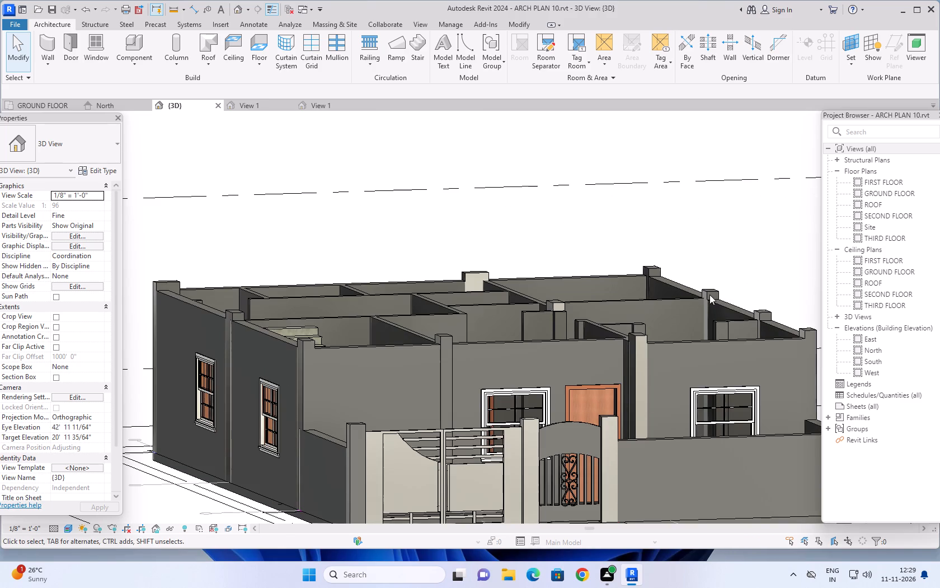
scroll(715, 294, up, 7)
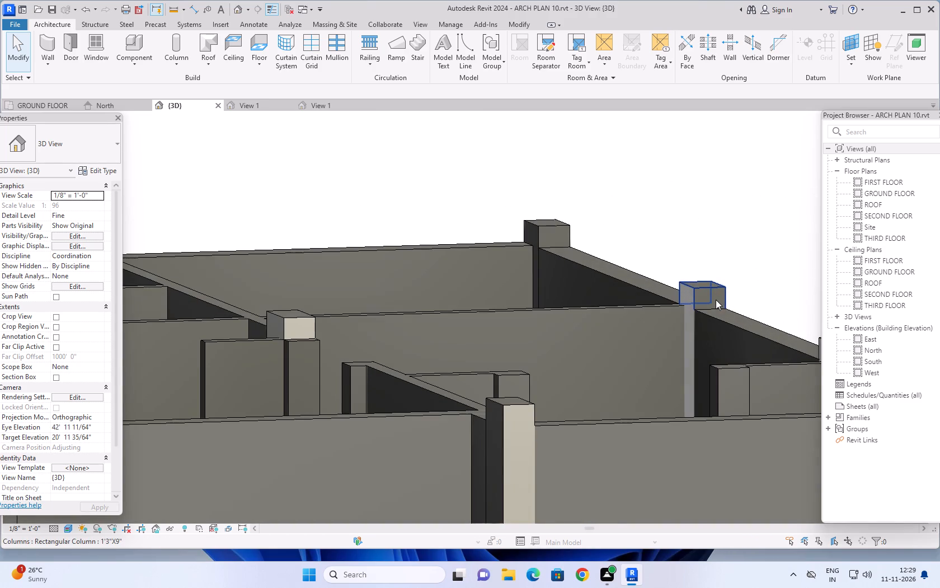
click(716, 300)
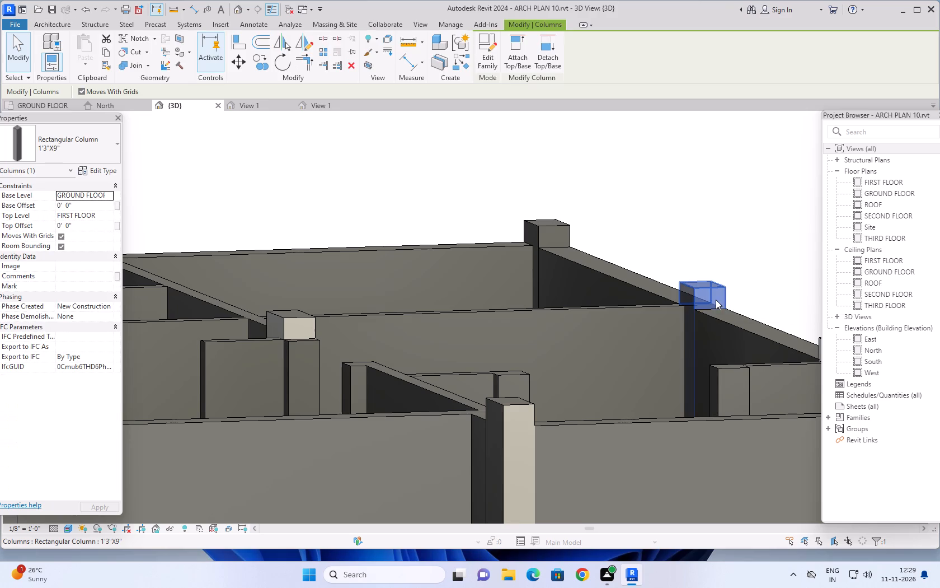
key(Escape)
scroll(720, 244, down, 6)
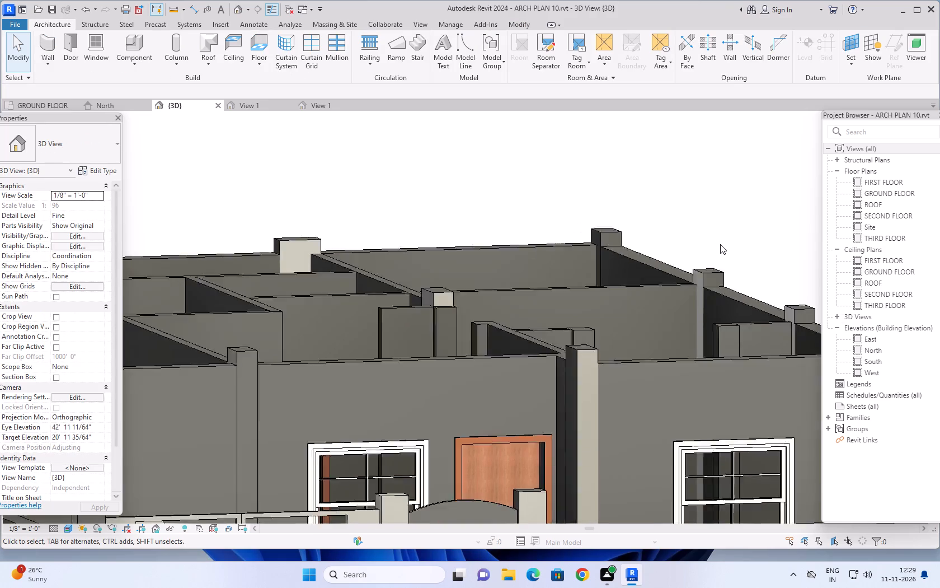
scroll(720, 244, down, 3)
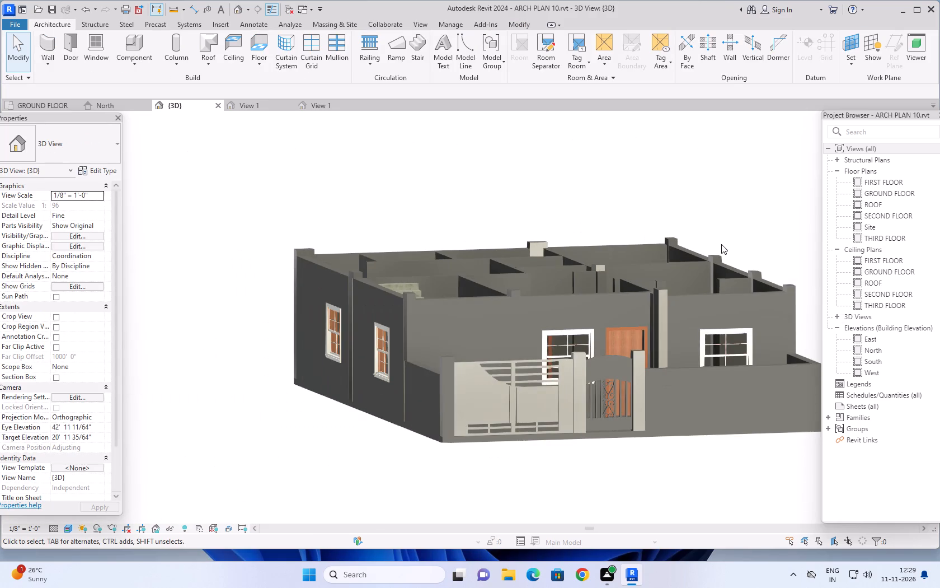
Examine the ground floor rooms, staircase, doors and windows from above, and the house from its rear side.
middle_drag(732, 233, 689, 230)
shift+middle_drag(703, 224, 699, 330)
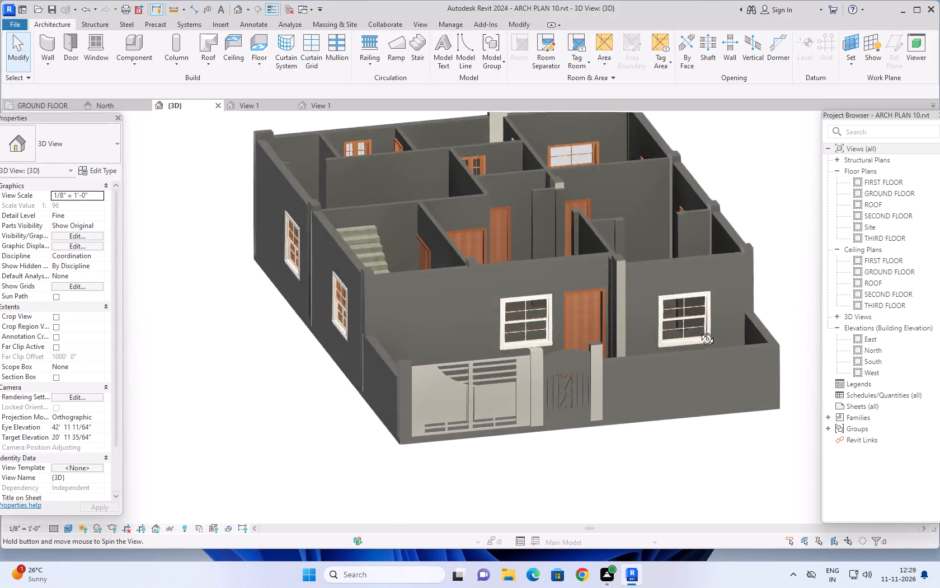
shift+middle_drag(699, 330, 688, 375)
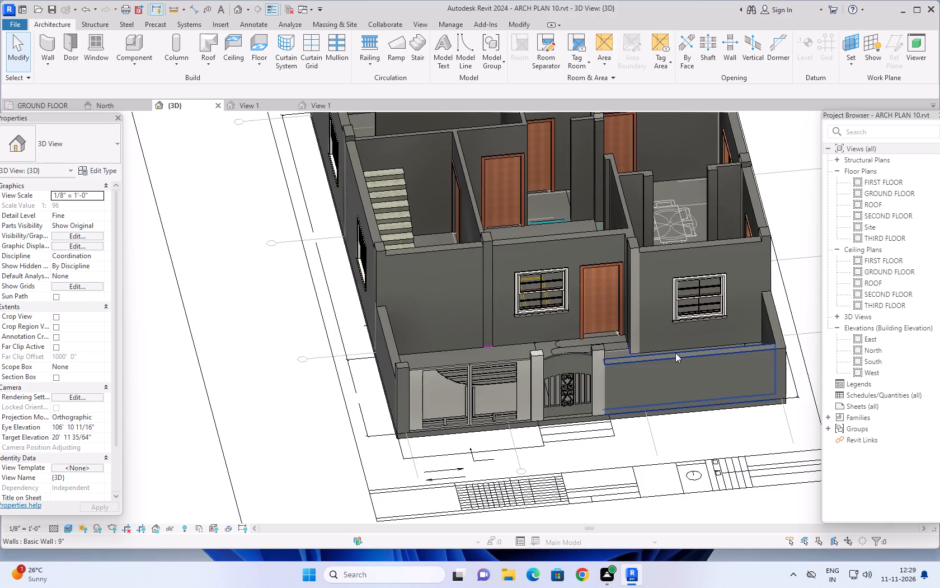
scroll(675, 353, down, 4)
shift+middle_drag(759, 261, 753, 273)
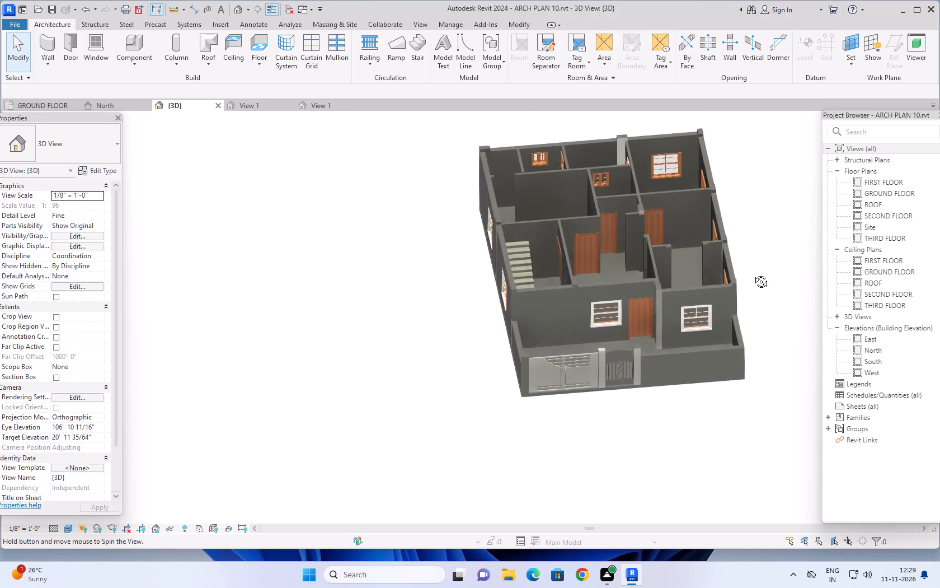
shift+middle_drag(753, 273, 751, 268)
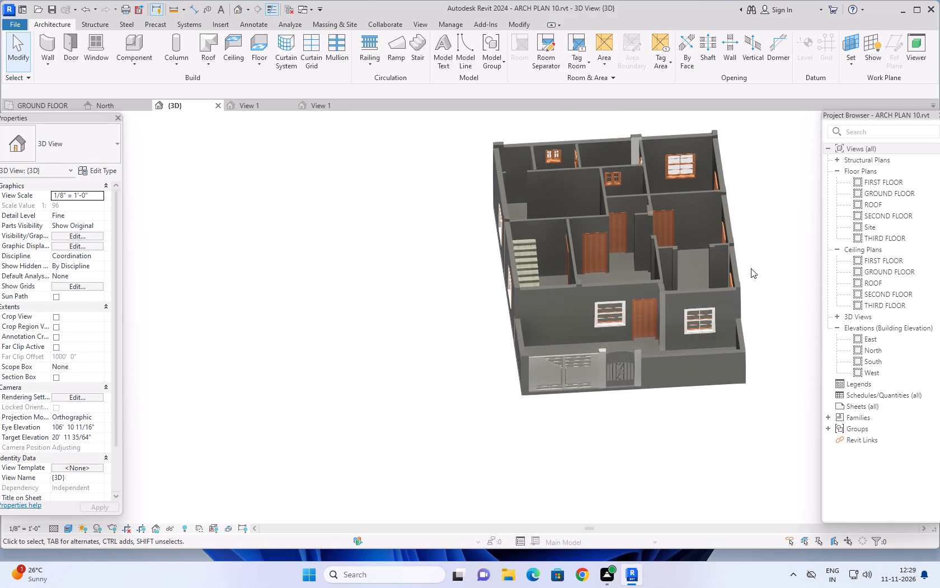
middle_drag(765, 218, 715, 275)
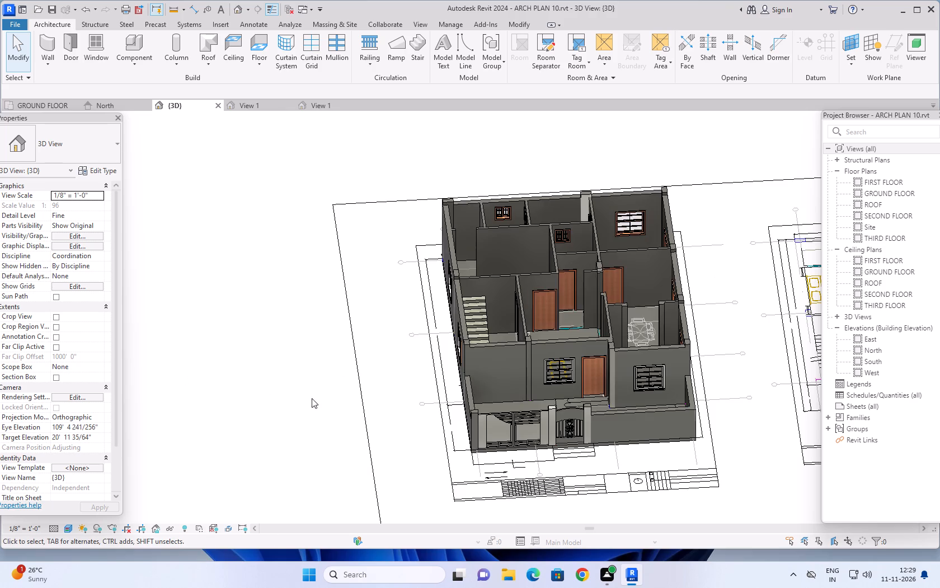
shift+scroll(317, 396, up, 1)
shift+middle_drag(317, 396, 600, 338)
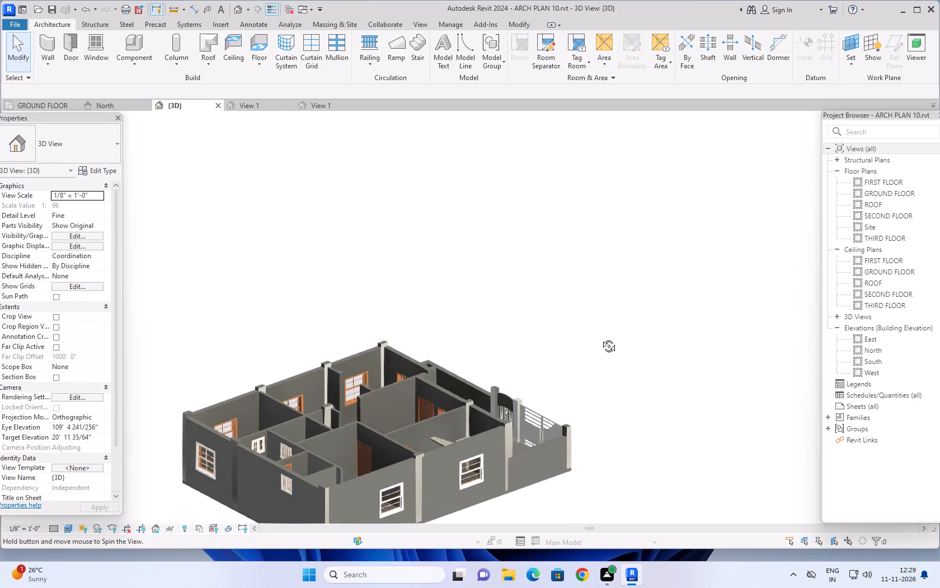
shift+middle_drag(600, 338, 322, 379)
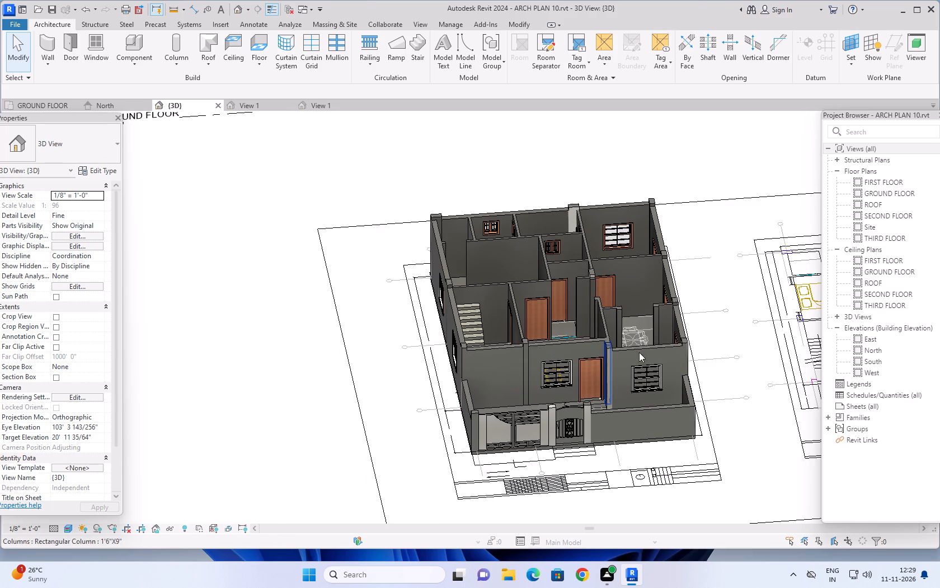
key(Escape)
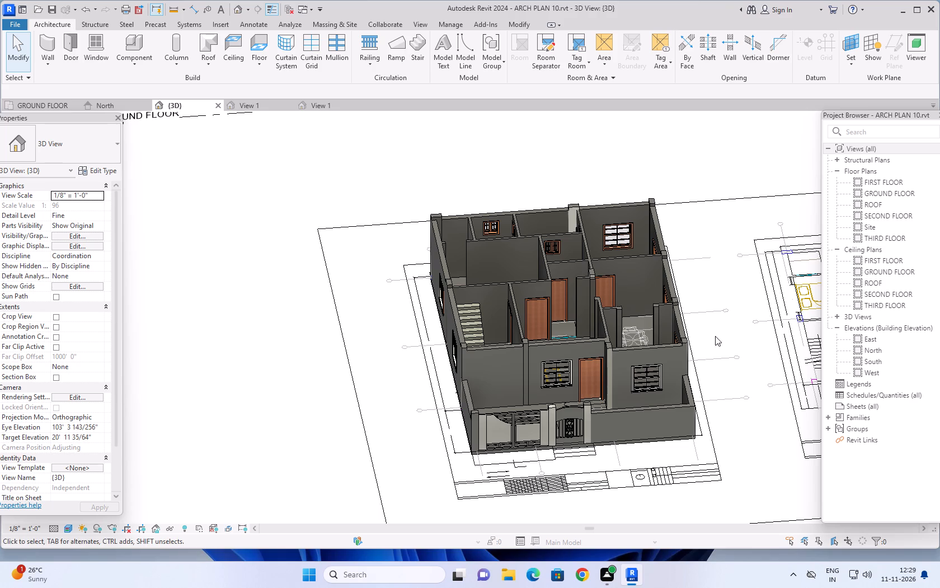
key(Escape)
Examine the whole model from nearly overhead, together with the imported floor plan drawings beneath and beside it.
middle_drag(712, 335, 642, 348)
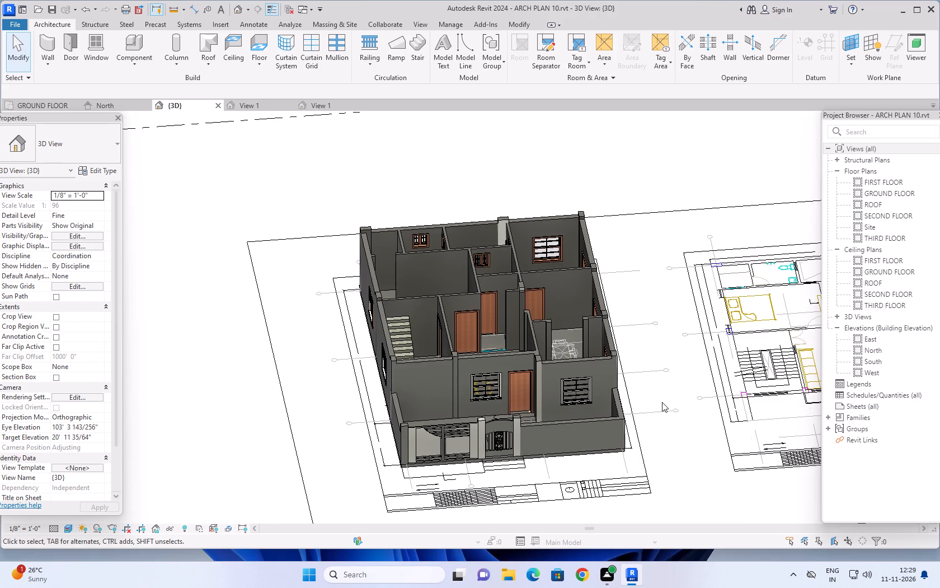
scroll(662, 402, down, 2)
shift+middle_drag(655, 409, 631, 439)
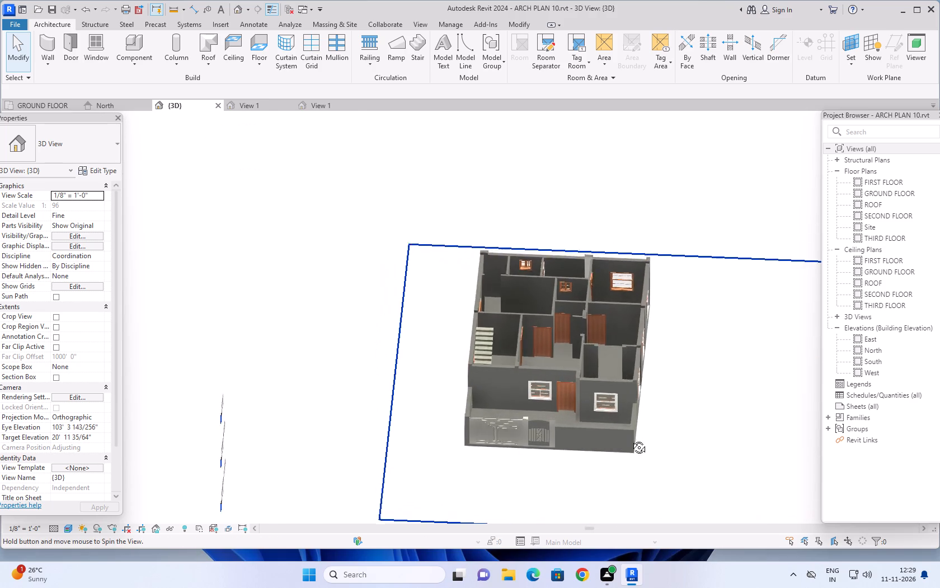
shift+middle_drag(631, 439, 636, 454)
middle_drag(667, 422, 615, 408)
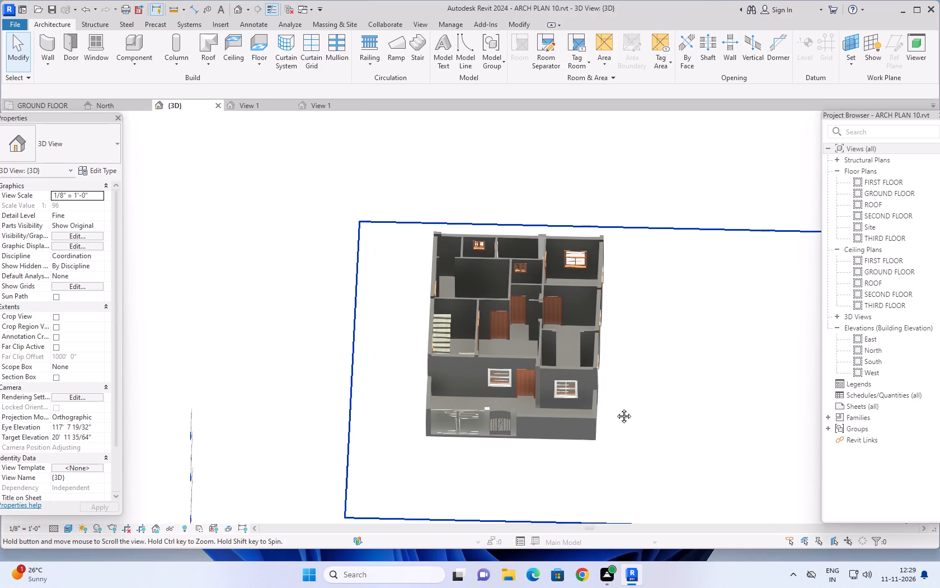
middle_drag(615, 408, 546, 399)
scroll(548, 402, down, 1)
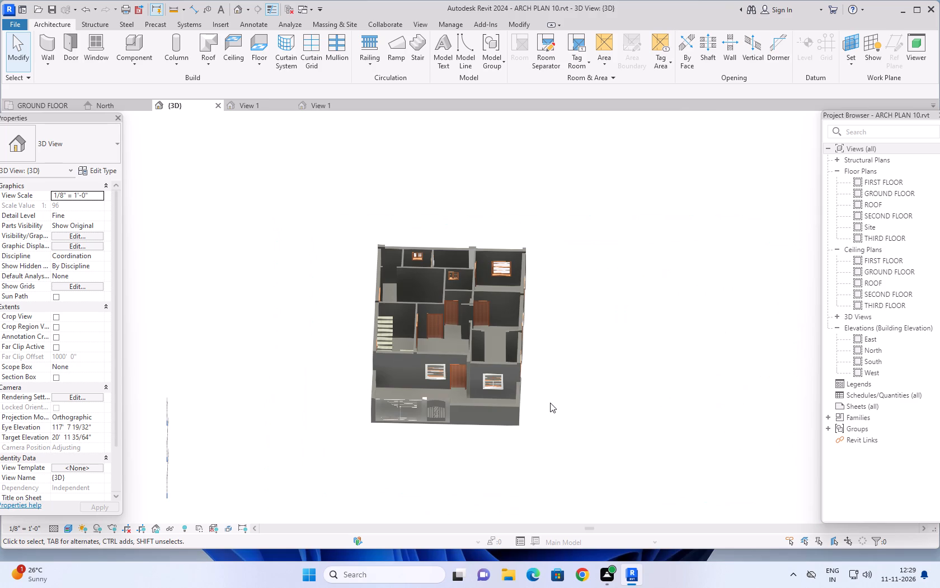
middle_drag(550, 403, 557, 426)
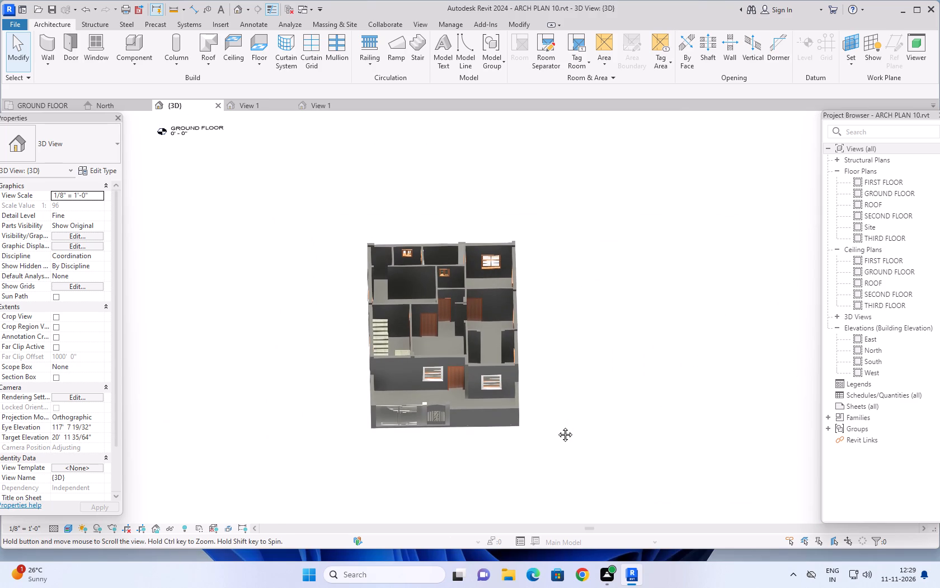
middle_drag(557, 426, 556, 435)
scroll(556, 431, down, 1)
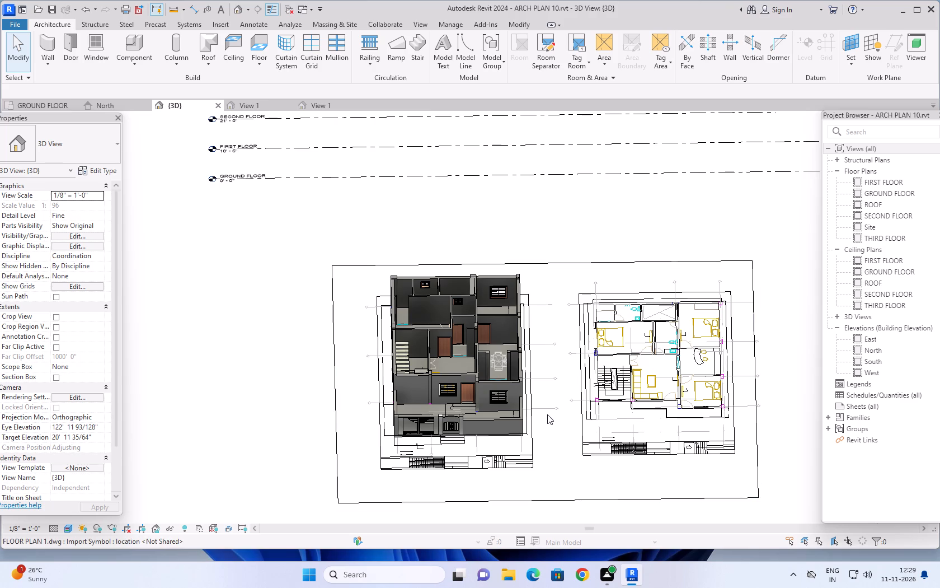
Examine the front rooms, staircase, windows and gates of the ground floor model from overhead.
scroll(547, 414, up, 1)
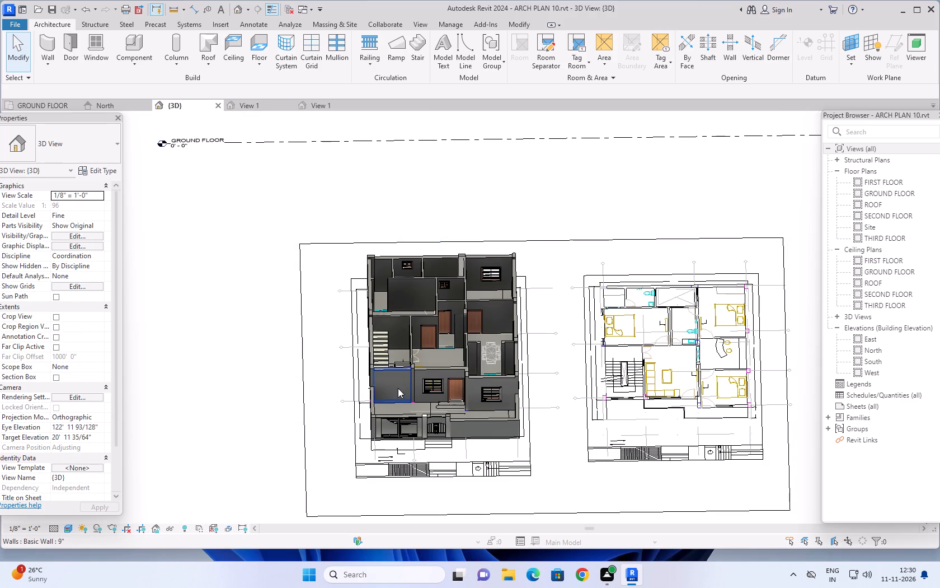
scroll(406, 384, up, 8)
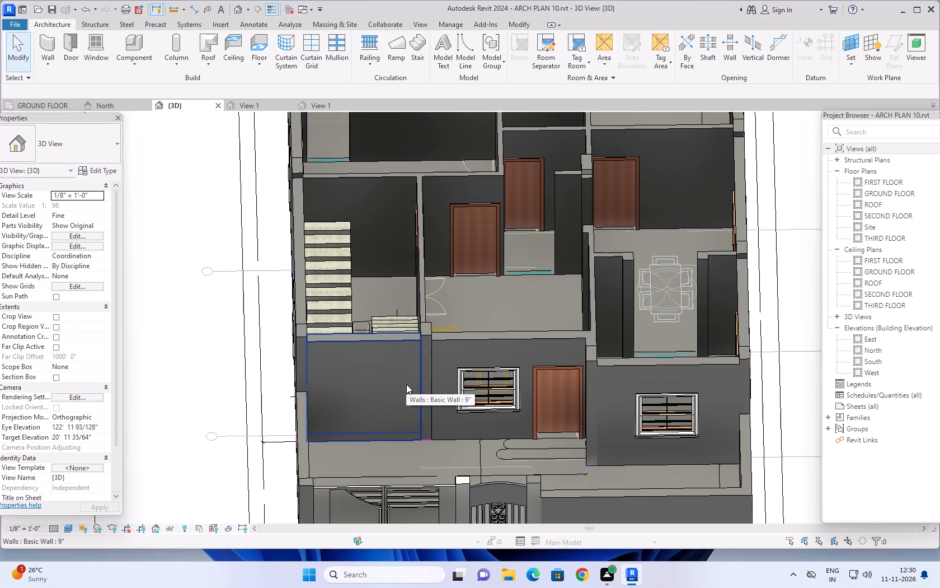
scroll(446, 358, down, 3)
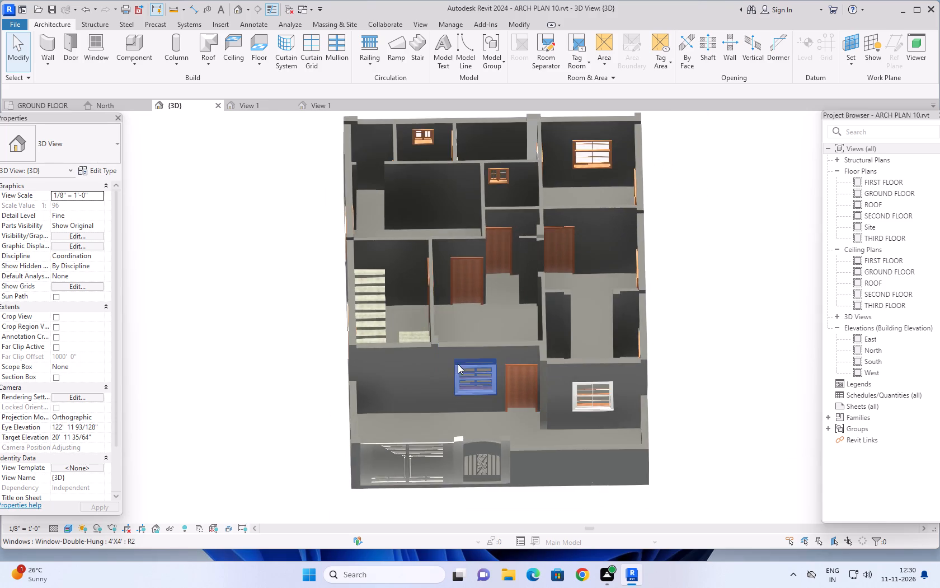
scroll(458, 364, down, 2)
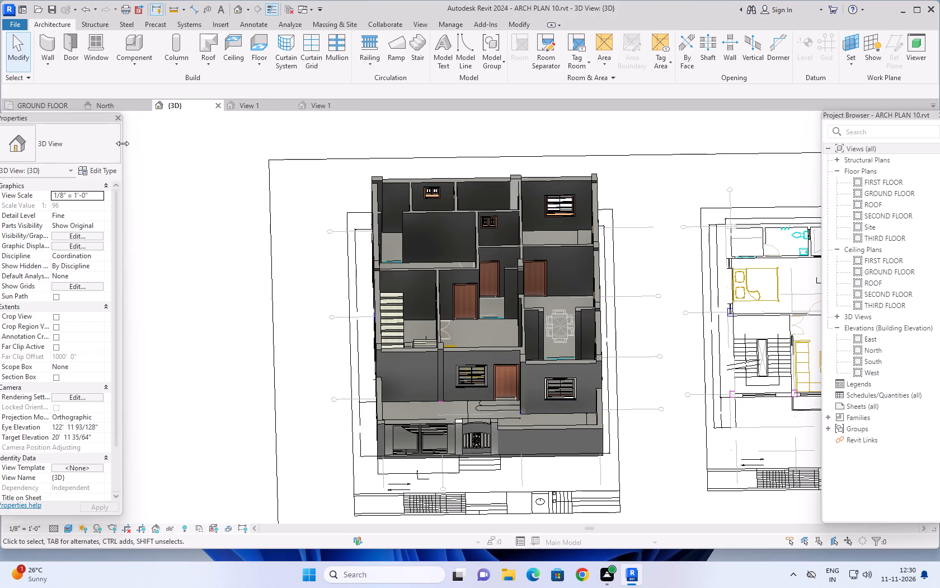
Examine the two FINAL PLAN layouts in the GROUND FLOOR plan view, comparing the ground floor with the layout showing balconies and a bar.
click(35, 104)
scroll(544, 306, down, 2)
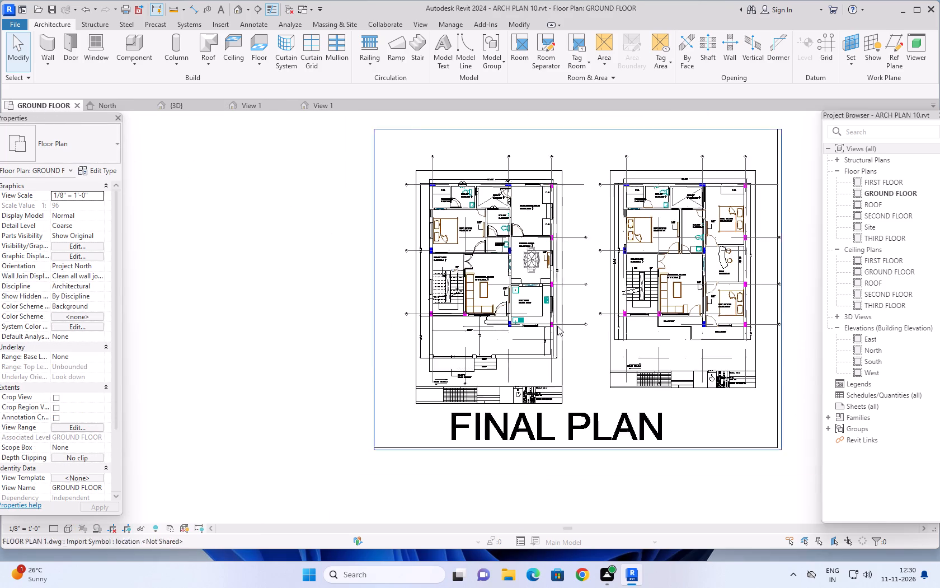
scroll(557, 326, down, 1)
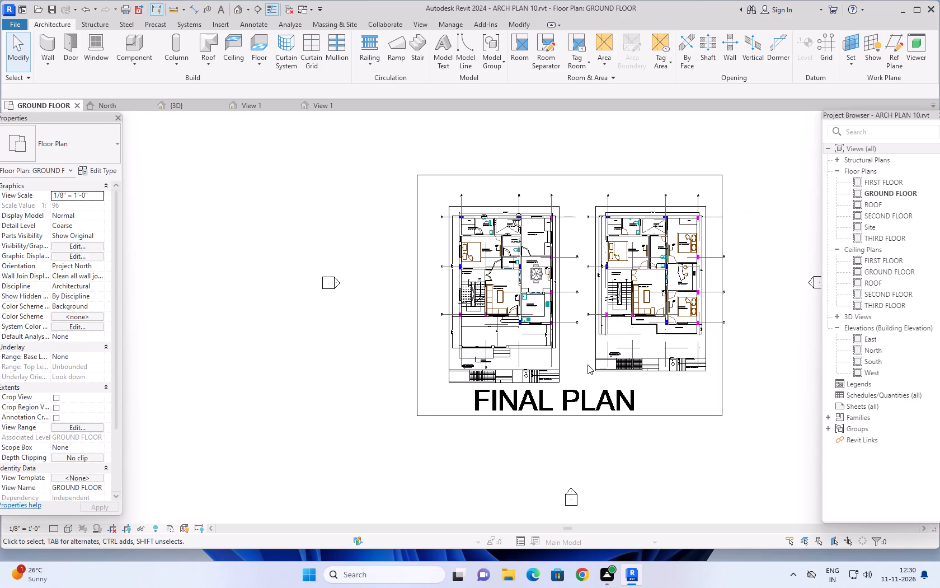
scroll(672, 380, down, 1)
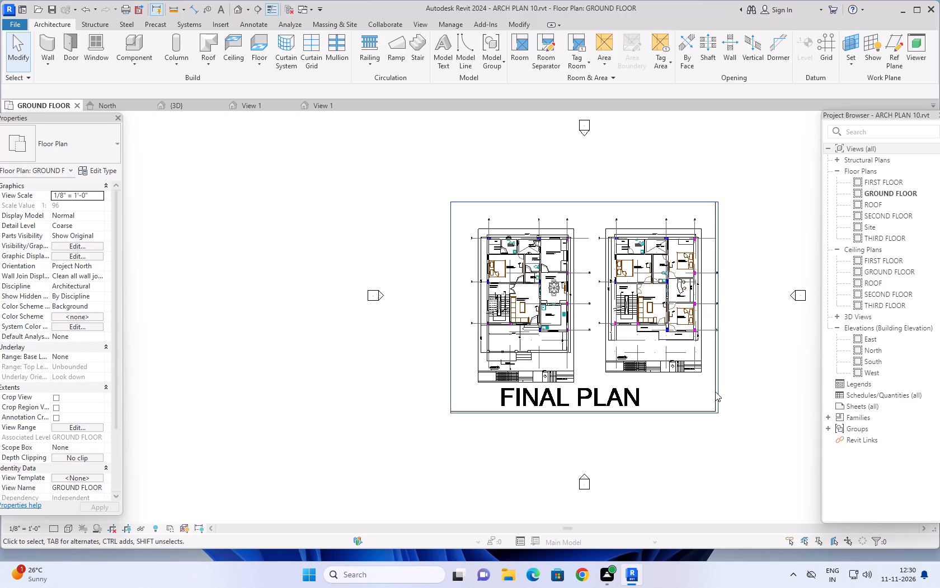
scroll(670, 400, up, 4)
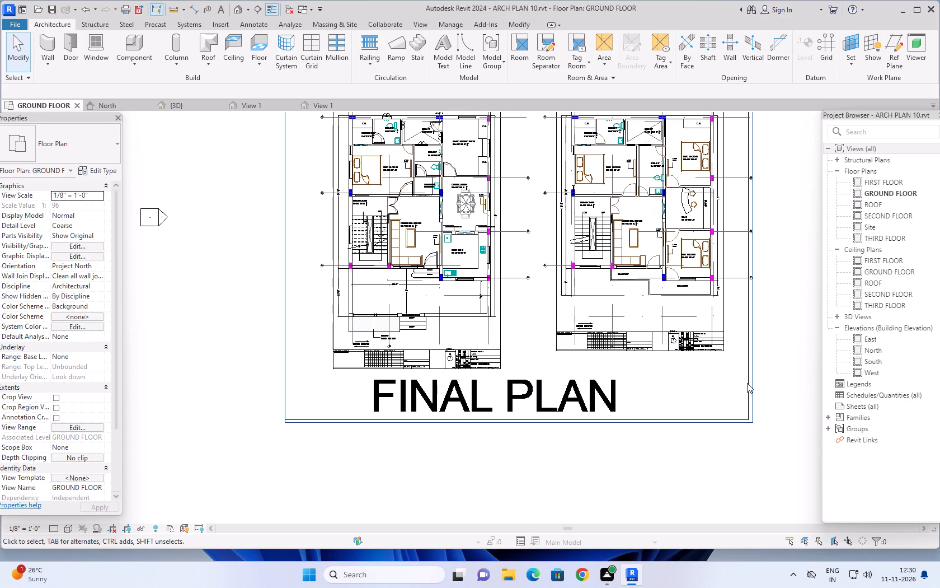
click(747, 383)
scroll(646, 396, down, 3)
middle_drag(659, 387, 651, 405)
key(Escape)
key(Escape)
key(Escape)
key(Escape)
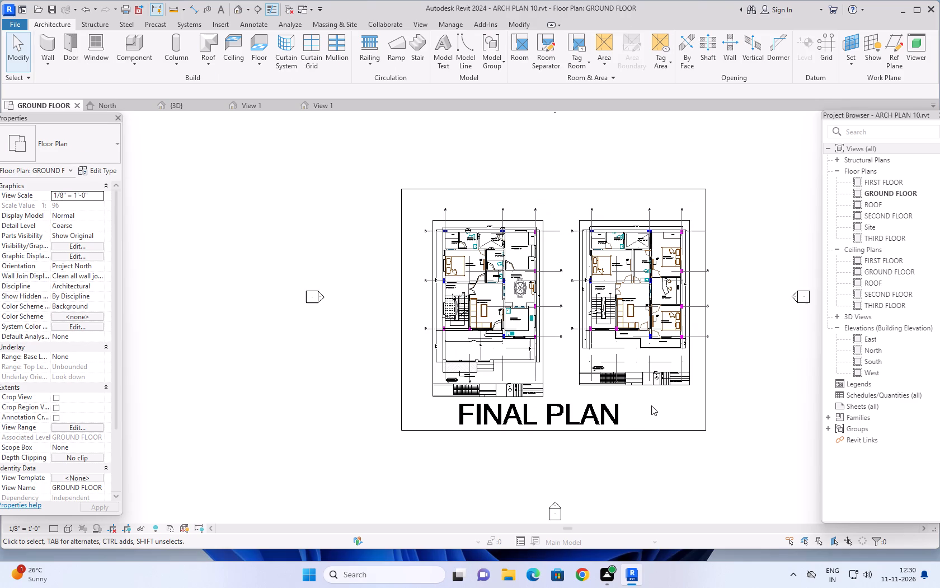
key(Escape)
key(Escape)
key(Escape)
key(Escape)
key(Escape)
scroll(736, 379, down, 1)
middle_drag(728, 371, 697, 374)
scroll(723, 371, down, 1)
scroll(570, 369, up, 3)
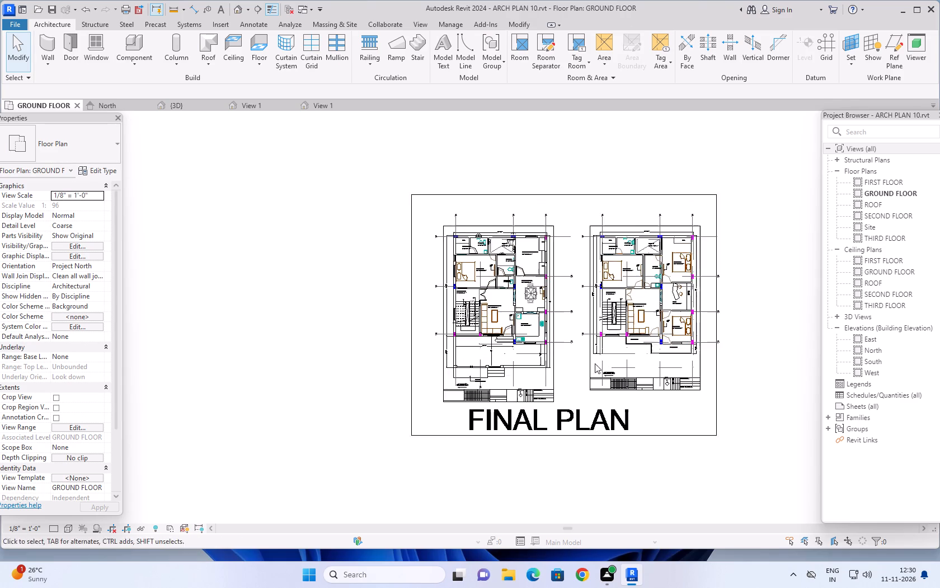
middle_drag(770, 357, 736, 384)
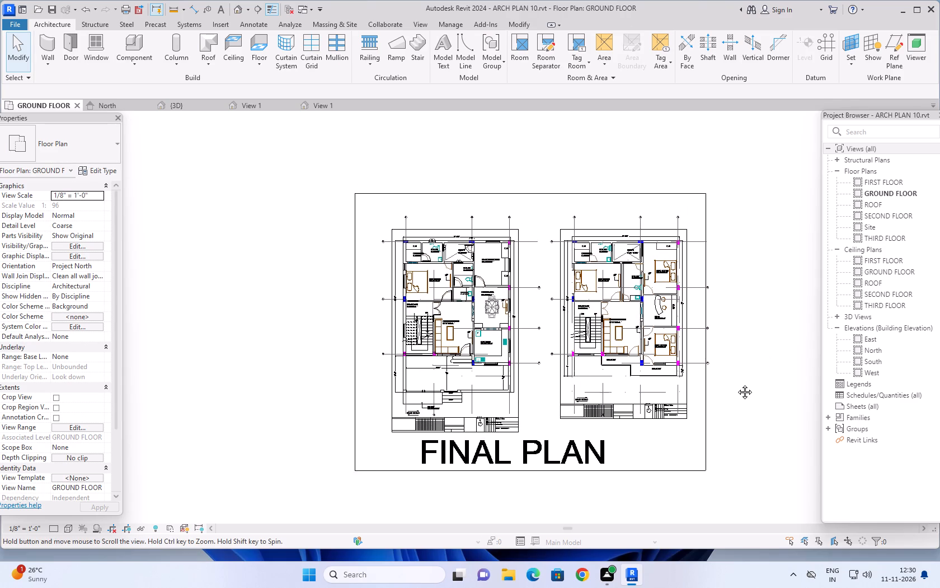
middle_drag(736, 384, 729, 392)
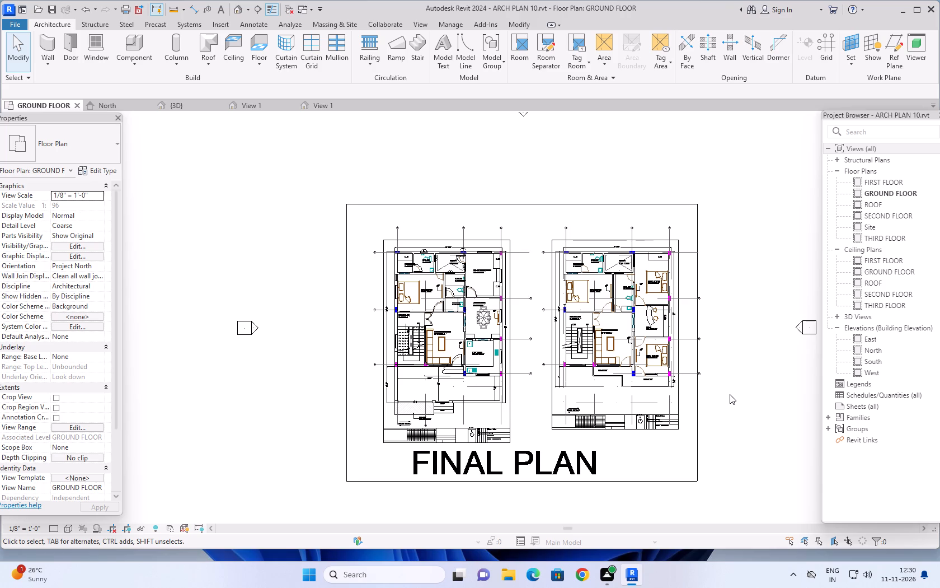
scroll(730, 394, up, 6)
scroll(730, 394, down, 2)
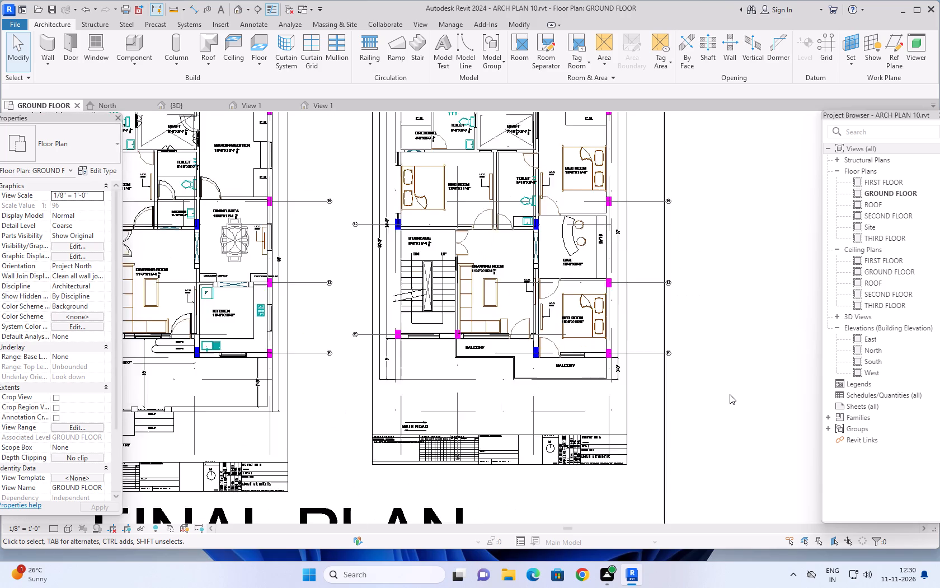
scroll(730, 394, down, 3)
middle_drag(744, 390, 726, 407)
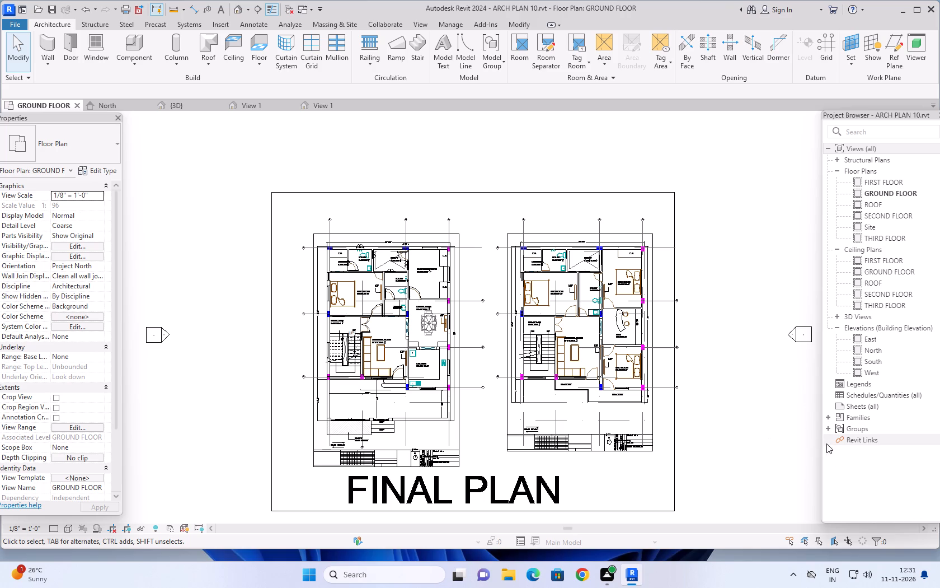
scroll(775, 427, down, 3)
middle_drag(765, 441, 726, 438)
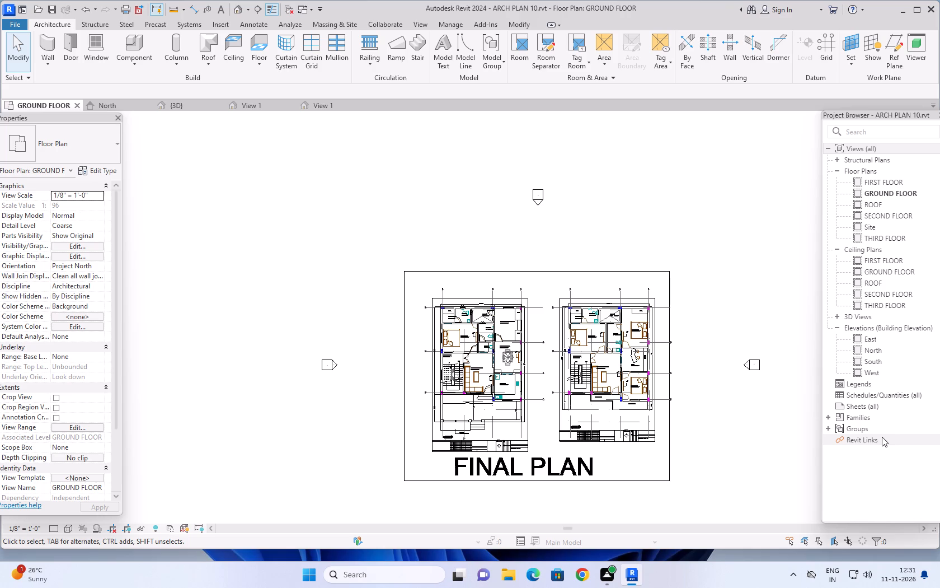
Turn the 3D model to a straight Front view and examine the house against the level lines up to ROOF.
click(184, 108)
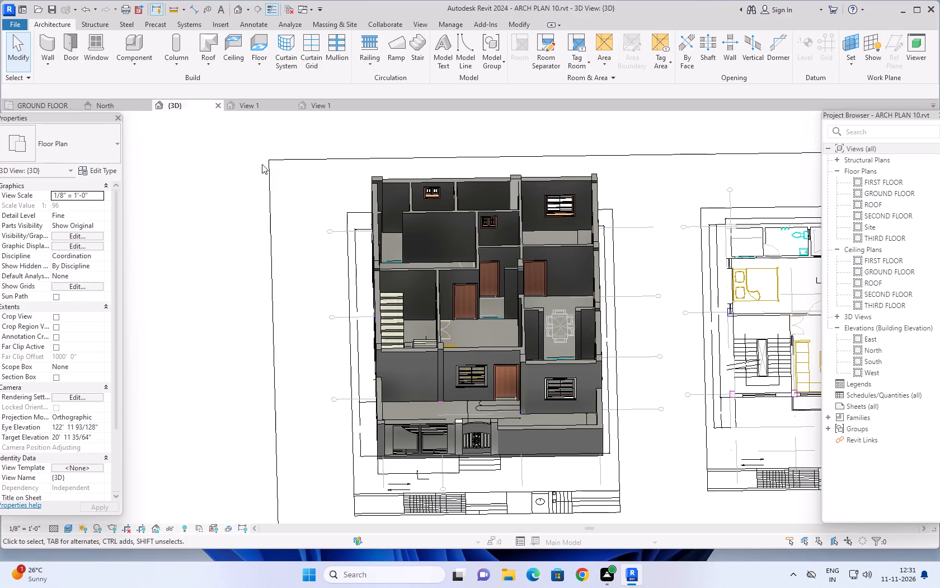
scroll(509, 334, down, 2)
middle_drag(617, 437, 617, 418)
scroll(616, 419, up, 1)
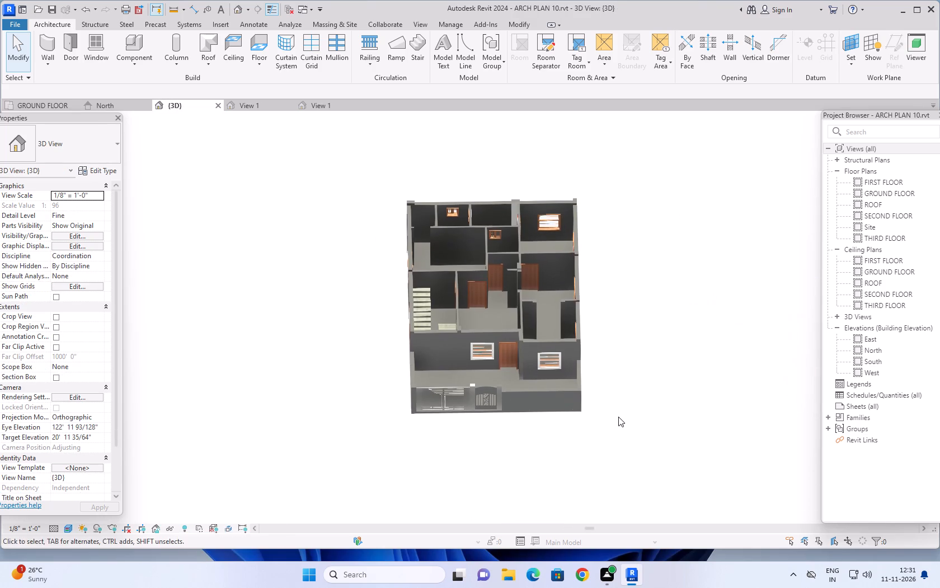
drag(887, 111, 880, 152)
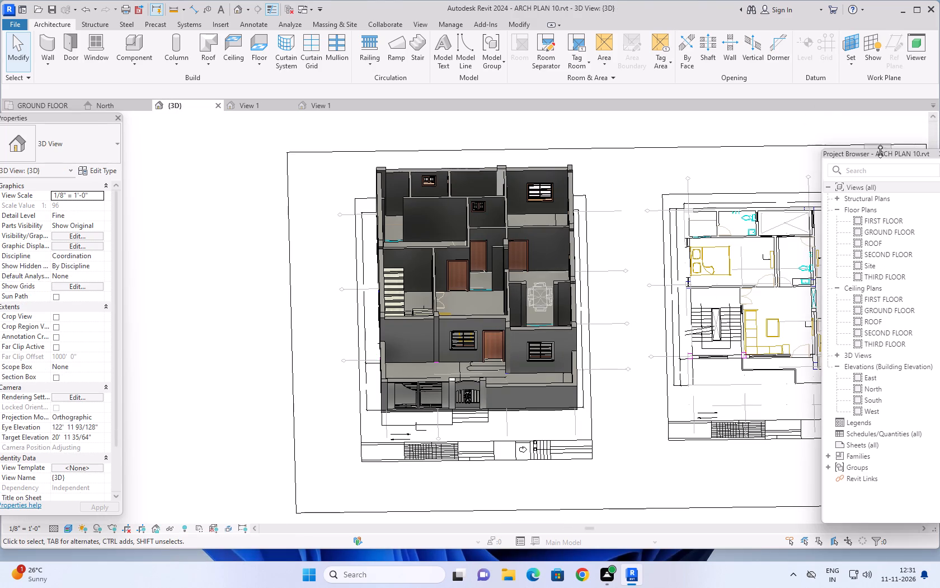
drag(880, 152, 879, 192)
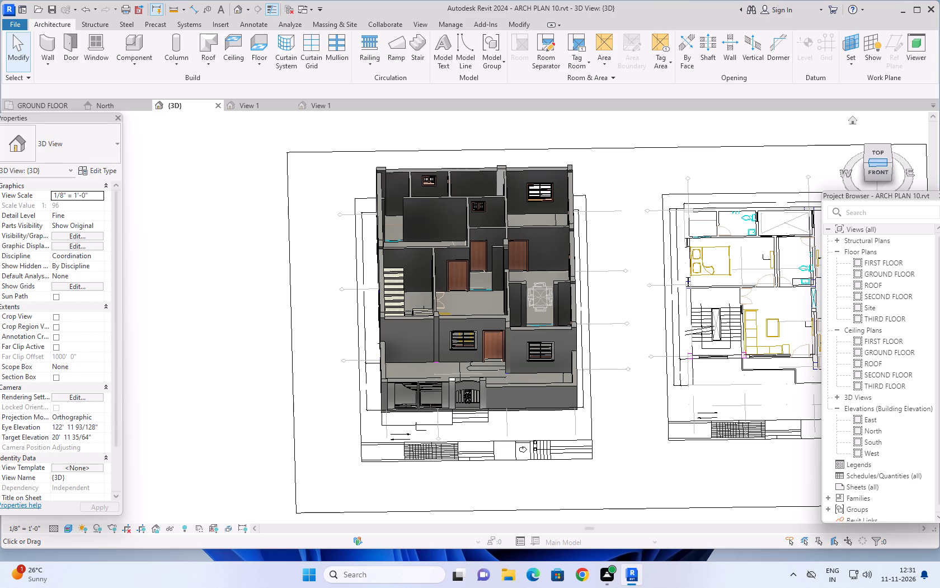
drag(877, 167, 878, 139)
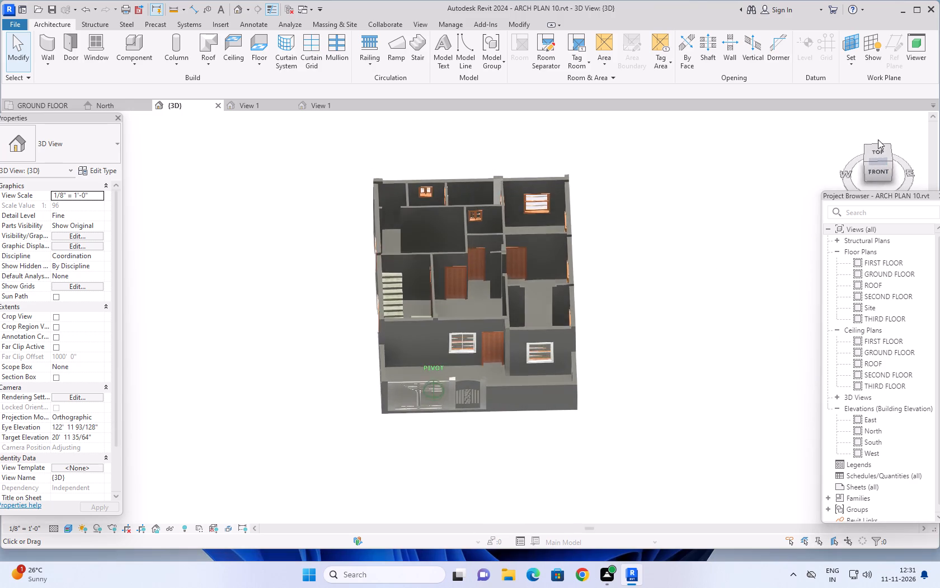
drag(878, 139, 877, 512)
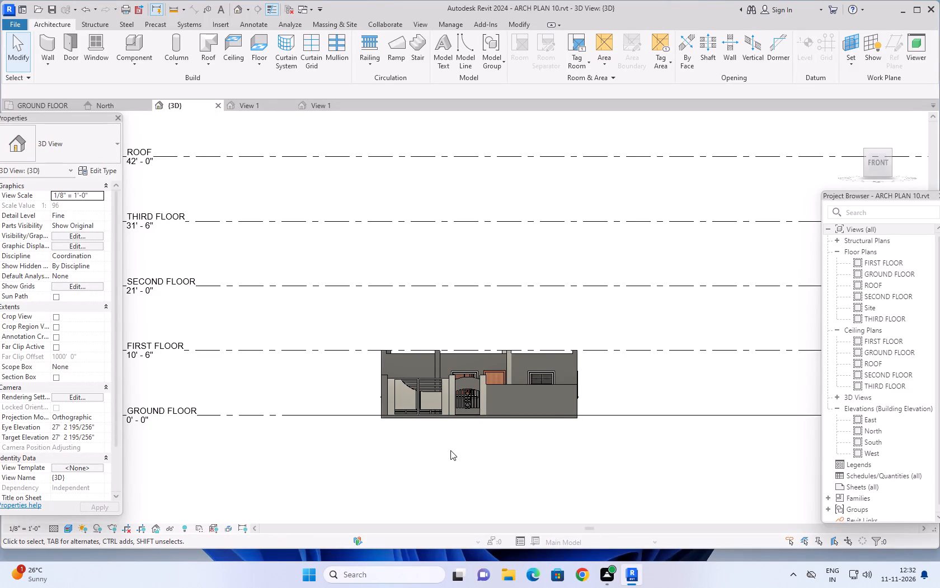
scroll(450, 454, down, 1)
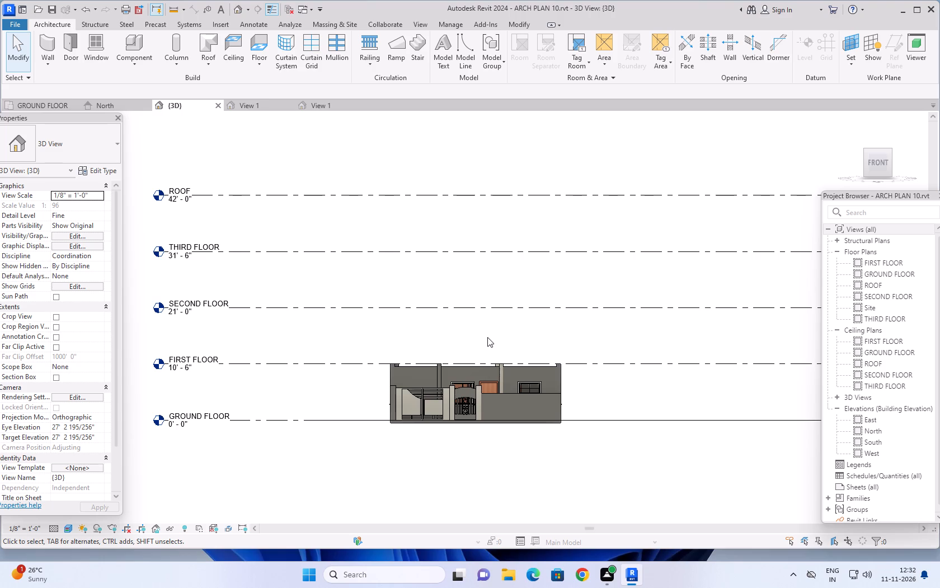
scroll(487, 337, down, 1)
scroll(488, 337, up, 1)
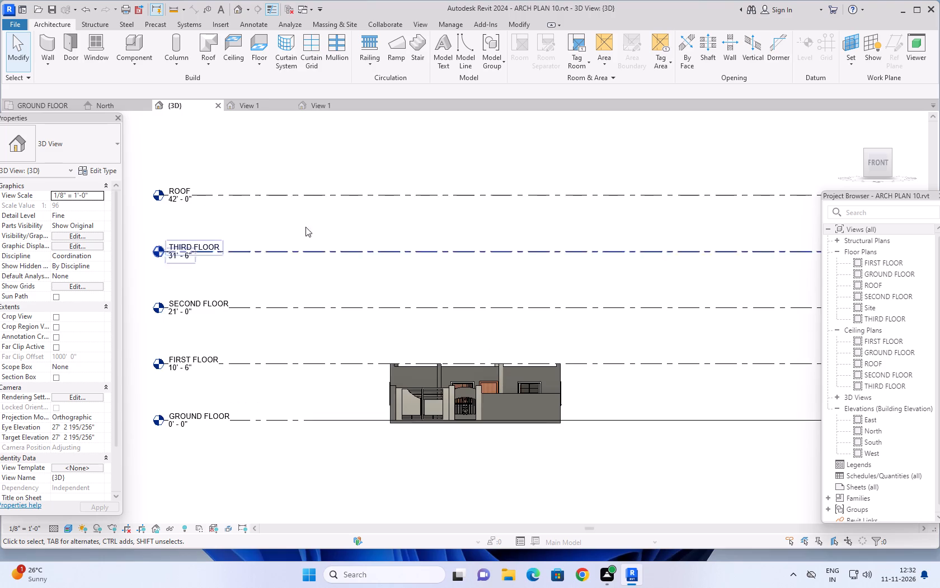
Unpin the imported FLOOR PLAN 1.dwg drawing in the GROUND FLOOR plan view.
click(47, 107)
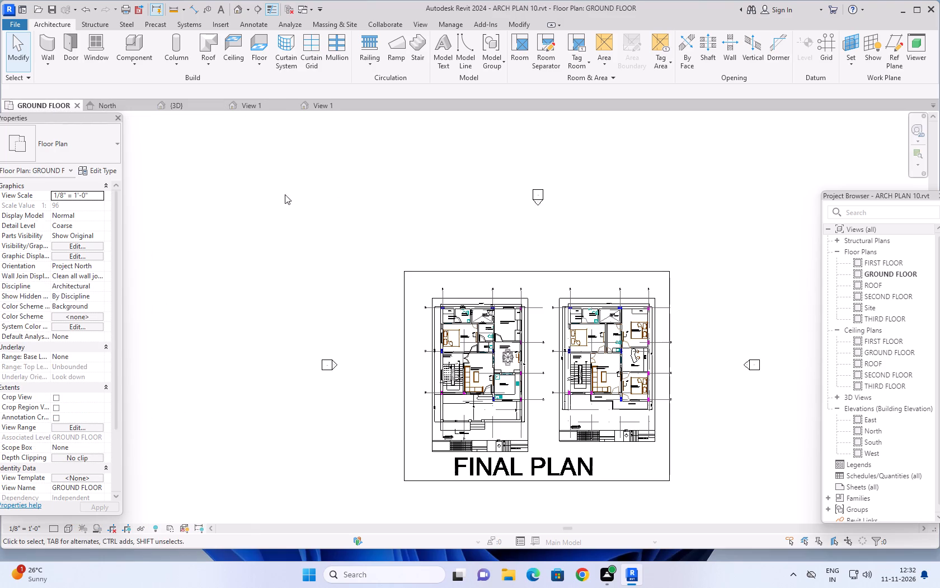
middle_drag(693, 246, 695, 214)
key(Escape)
key(Escape)
key(Escape)
scroll(603, 274, up, 5)
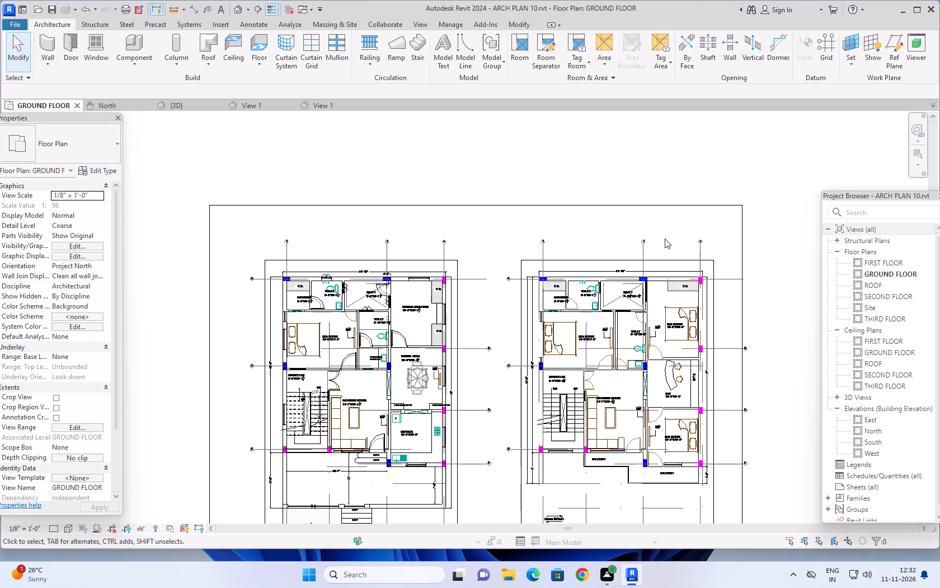
click(646, 206)
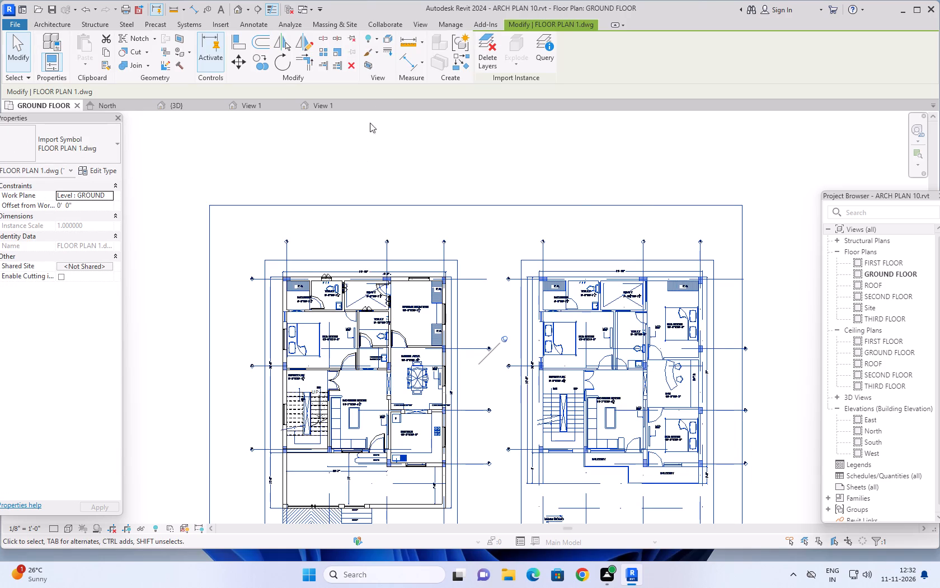
click(348, 37)
scroll(582, 153, down, 3)
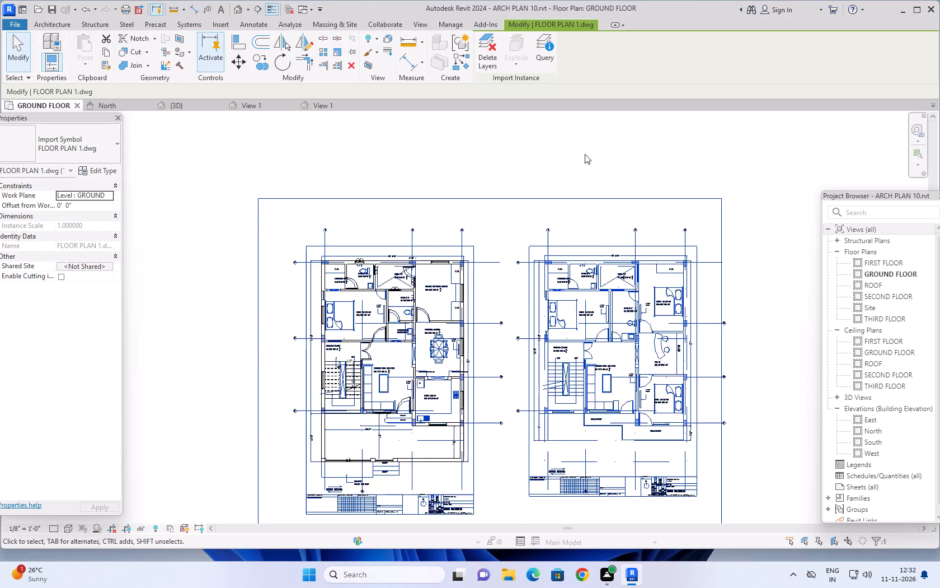
key(Escape)
key(Escape)
key(Escape)
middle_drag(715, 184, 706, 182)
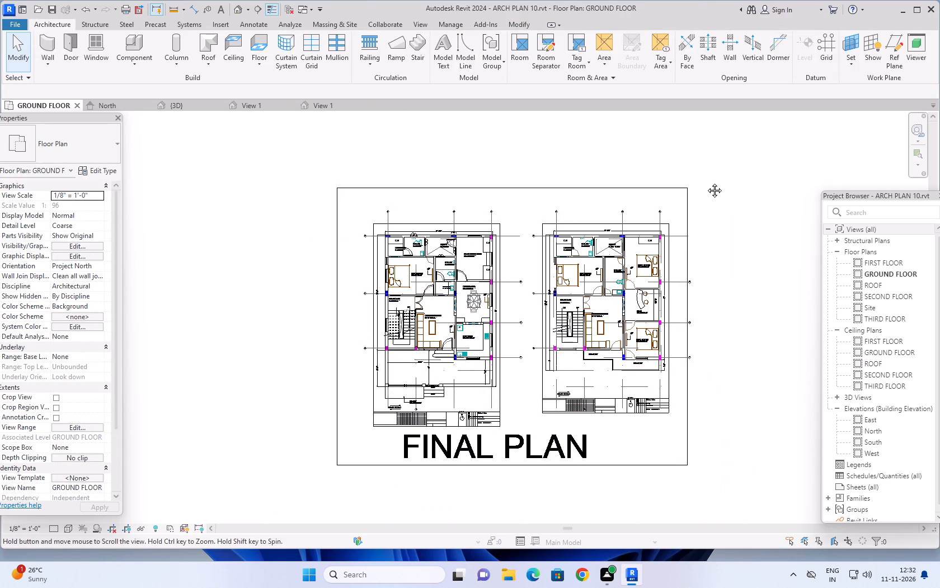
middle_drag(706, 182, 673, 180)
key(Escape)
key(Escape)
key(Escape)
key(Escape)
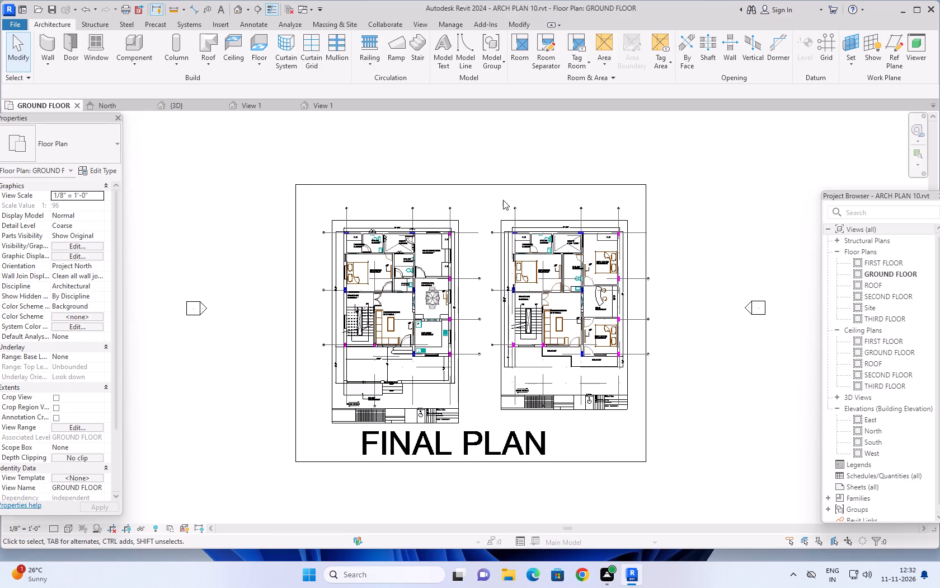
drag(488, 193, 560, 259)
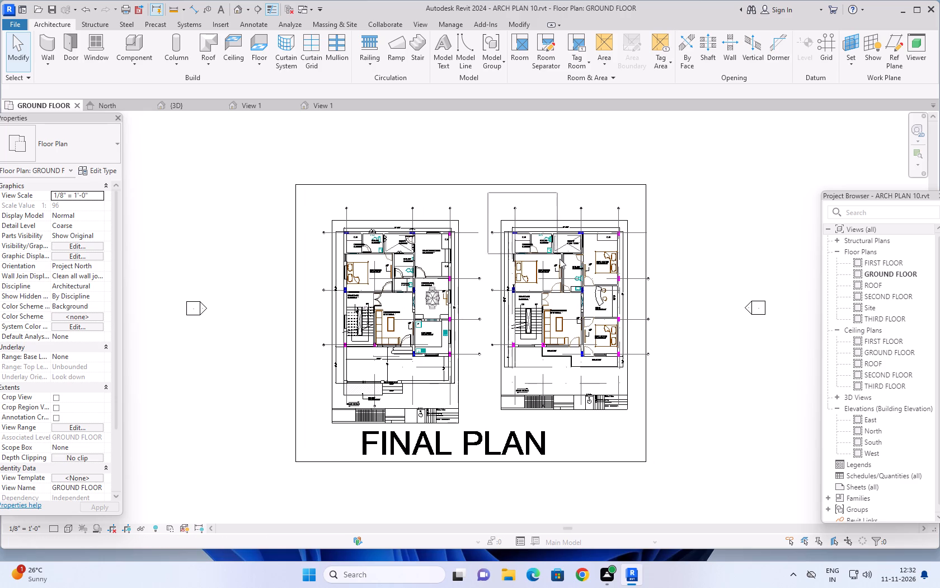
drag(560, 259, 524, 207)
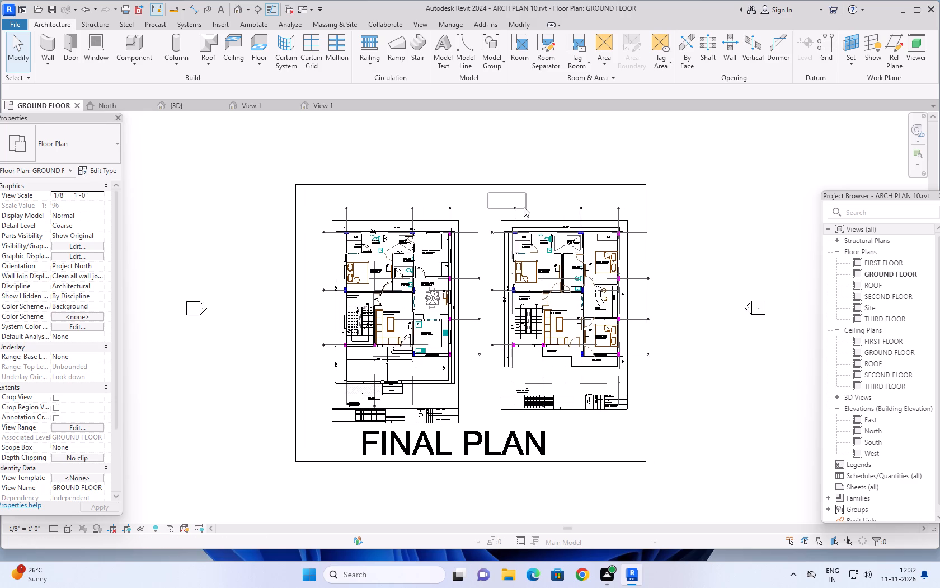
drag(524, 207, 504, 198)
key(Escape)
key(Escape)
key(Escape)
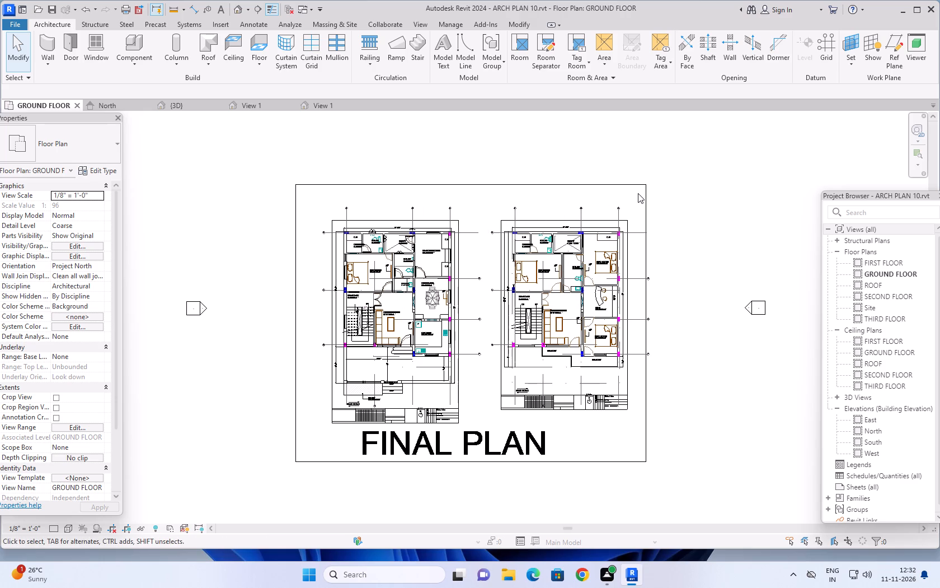
Move FLOOR PLAN 1.dwg horizontally from the balcony layout frame's upper-left corner to the ground floor layout frame's matching corner.
drag(639, 193, 582, 393)
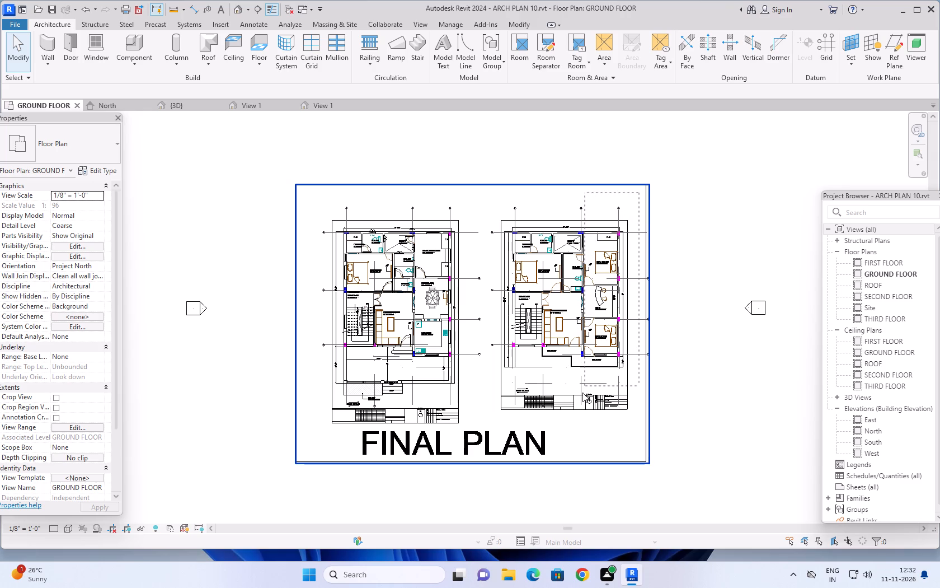
drag(582, 393, 492, 419)
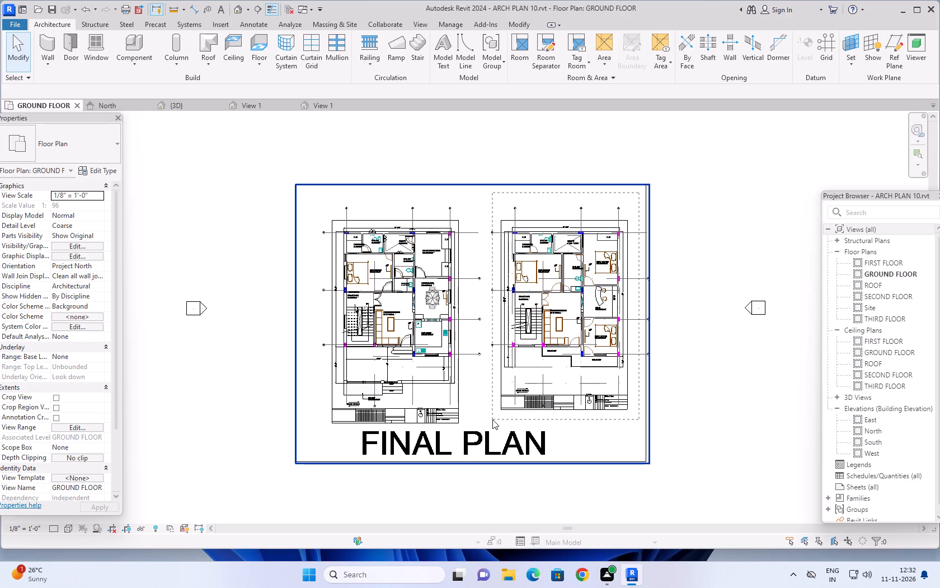
drag(492, 419, 485, 422)
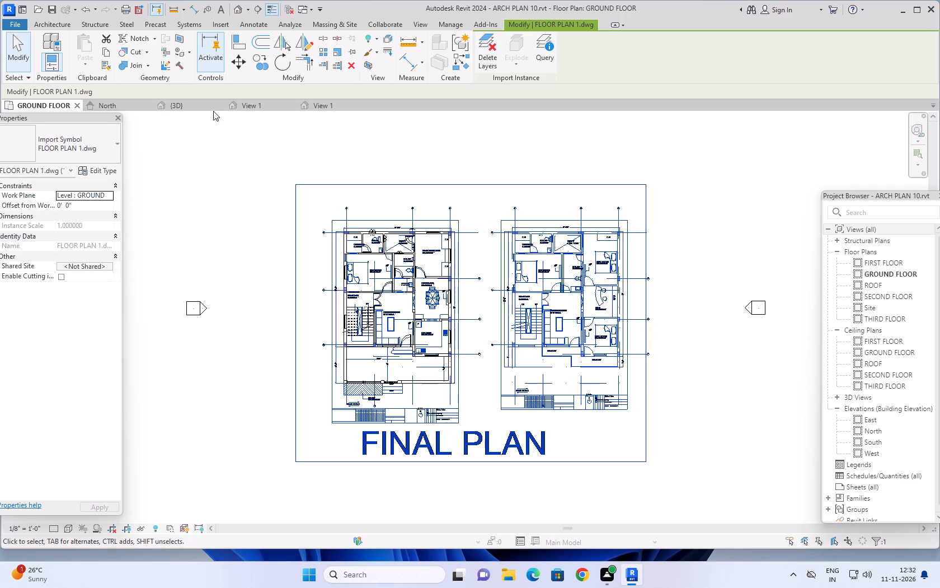
click(236, 60)
scroll(498, 221, up, 2)
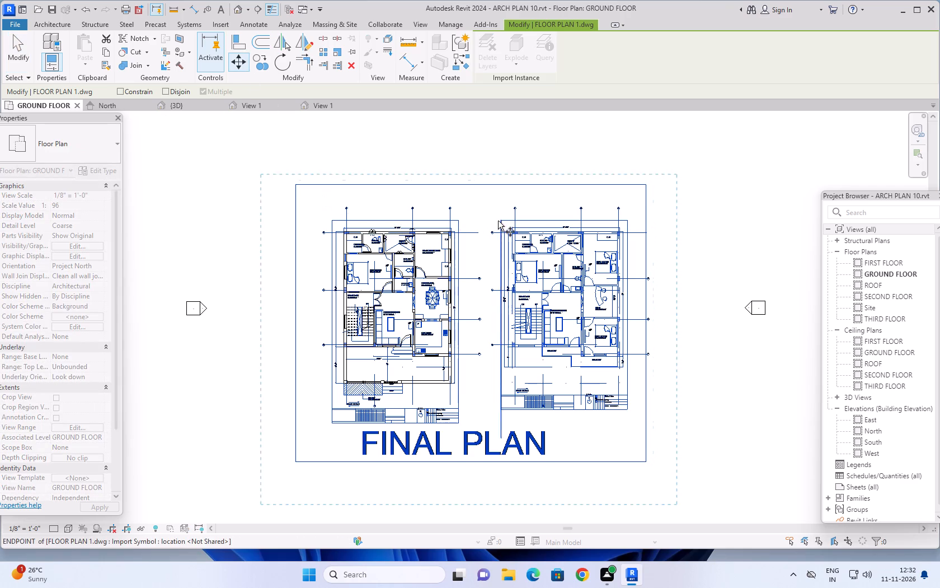
scroll(498, 221, up, 3)
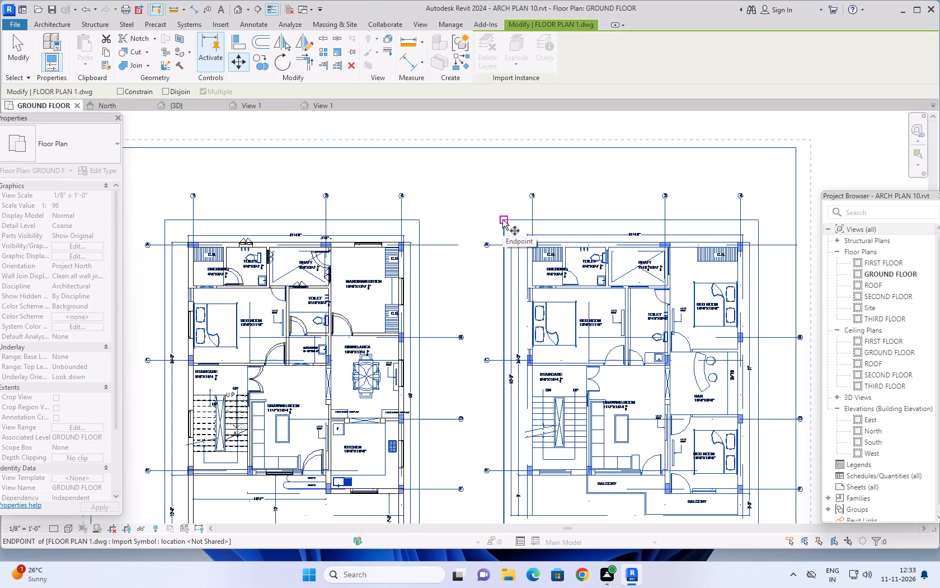
click(502, 220)
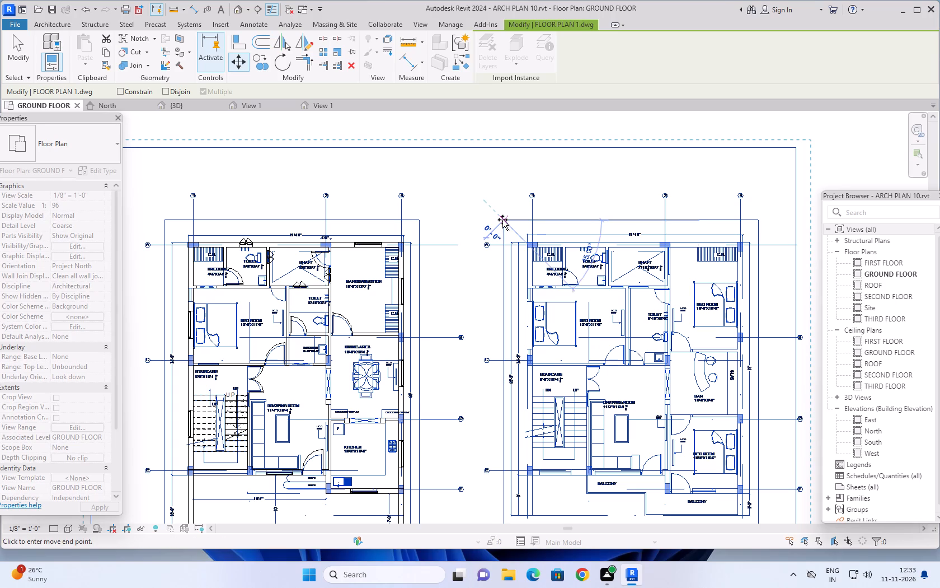
click(164, 220)
scroll(564, 217, down, 8)
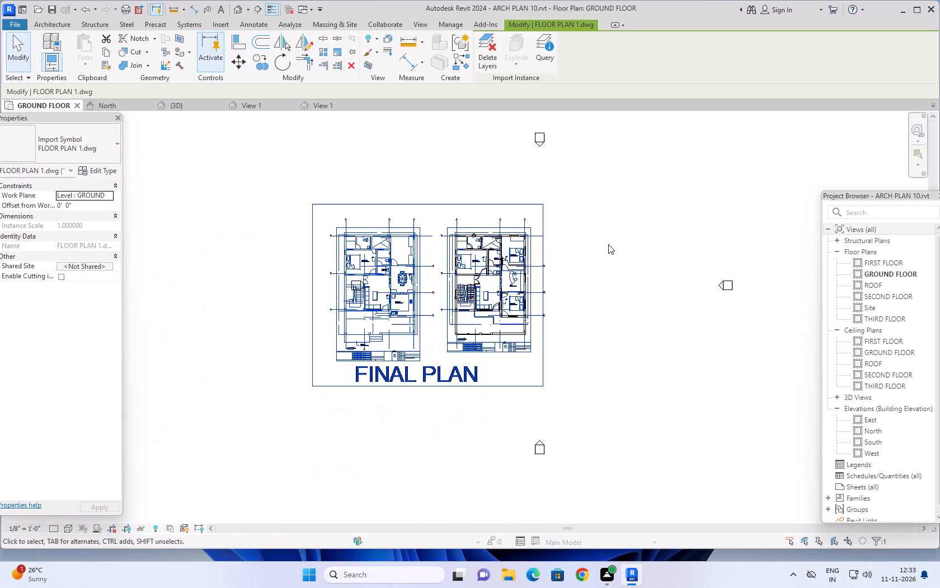
middle_drag(607, 243, 693, 267)
key(Escape)
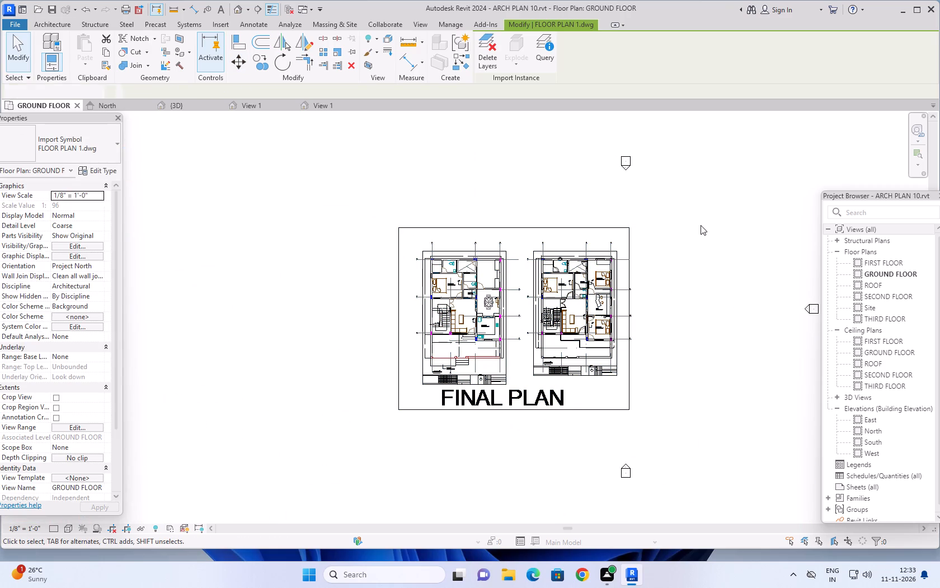
key(Escape)
key(Escape)
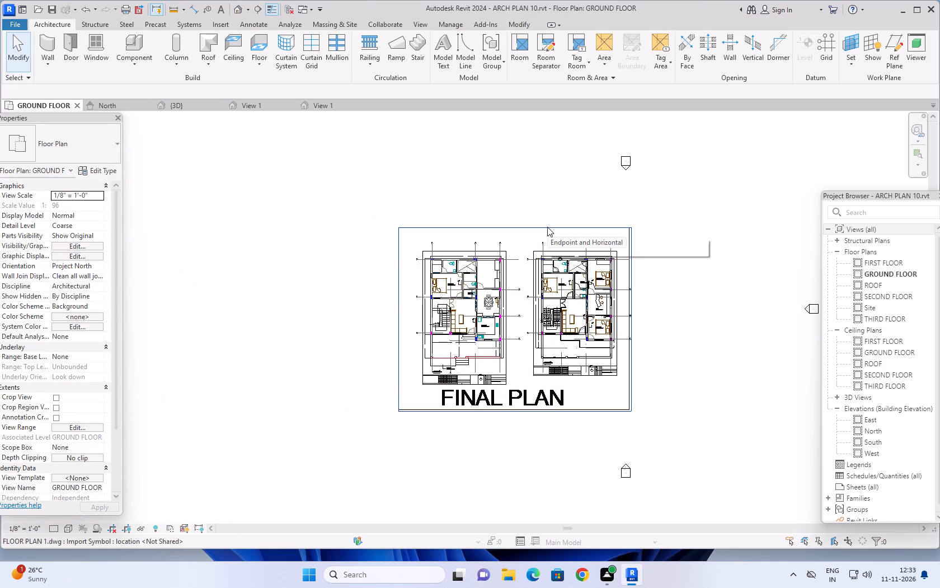
Pin the FLOOR PLAN 1.dwg drawing in its new position.
click(547, 227)
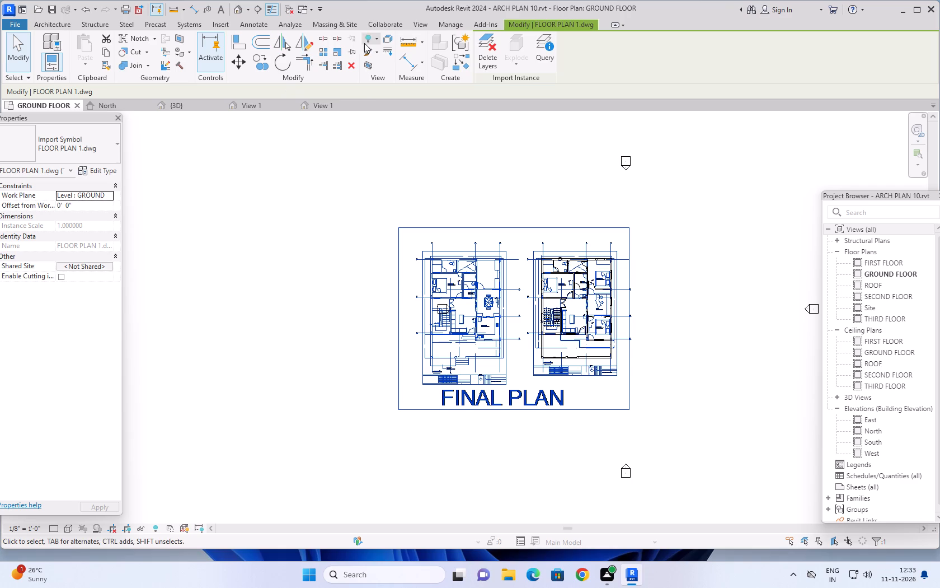
click(349, 52)
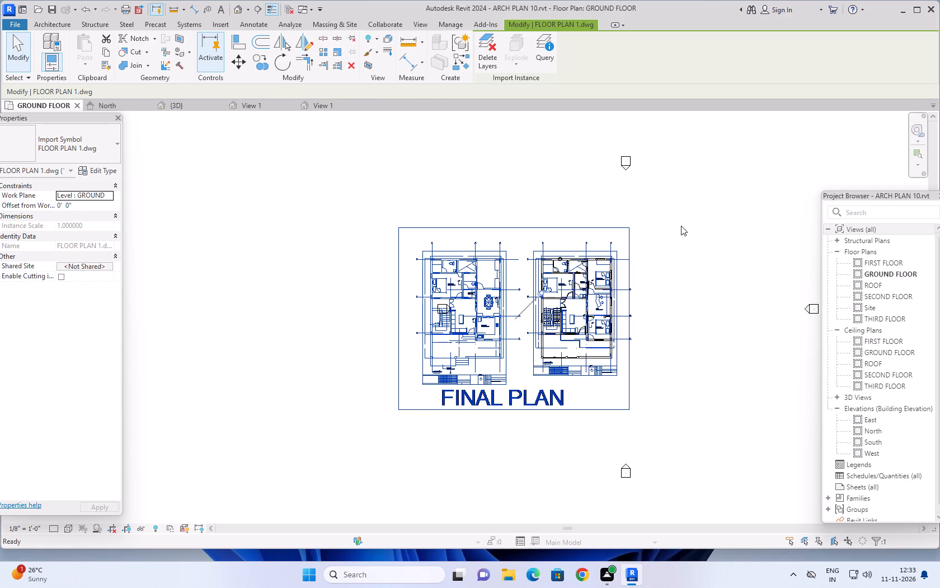
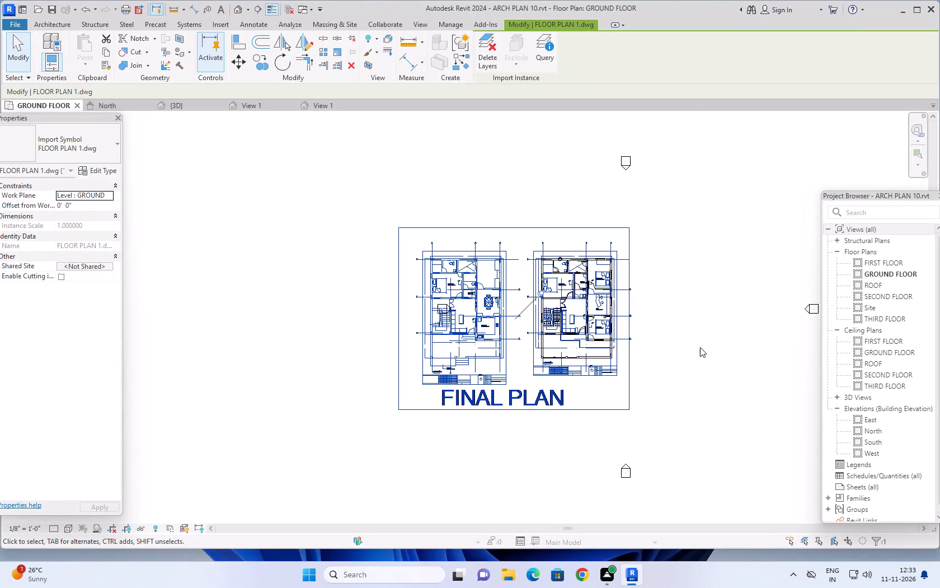
Move the whole elevation marker, both body and arrow, from the ground floor staircase straight left to outside the FINAL PLAN drawing's border.
key(Escape)
key(Escape)
middle_drag(694, 342, 759, 335)
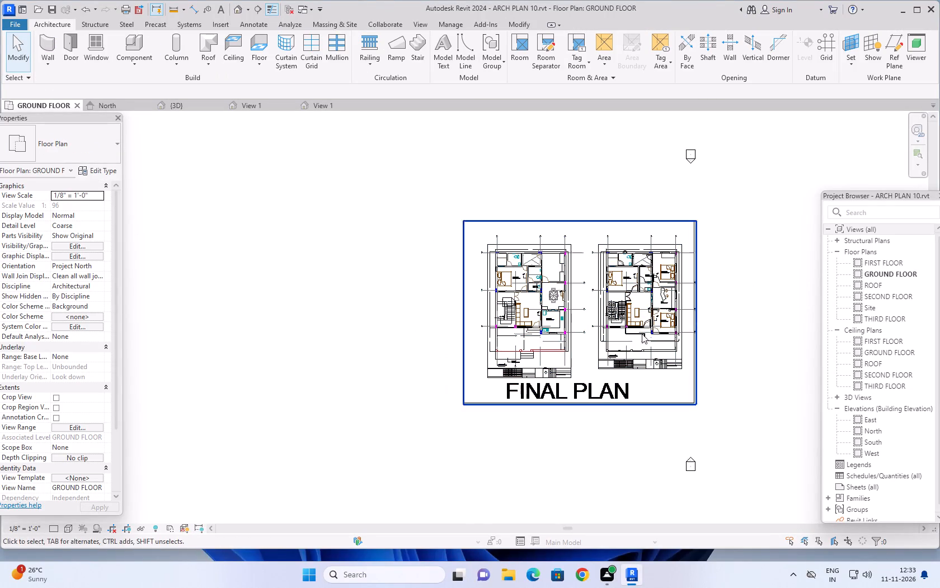
scroll(585, 321, up, 6)
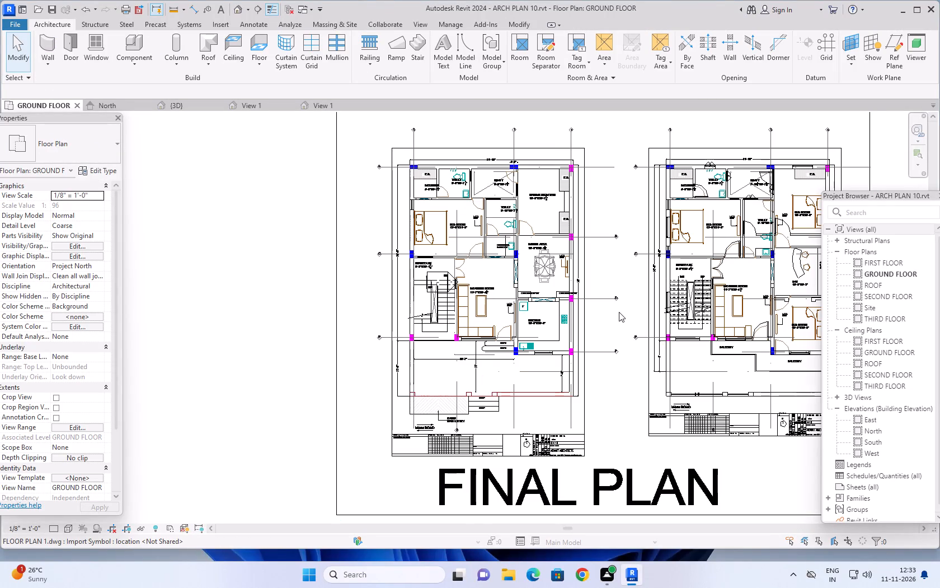
middle_drag(609, 311, 683, 321)
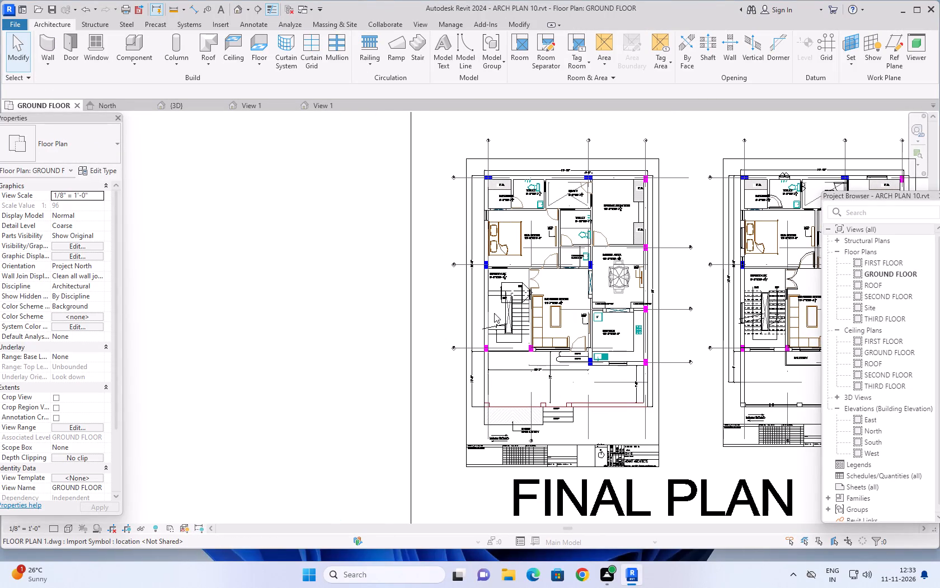
scroll(494, 313, up, 5)
key(Escape)
key(Escape)
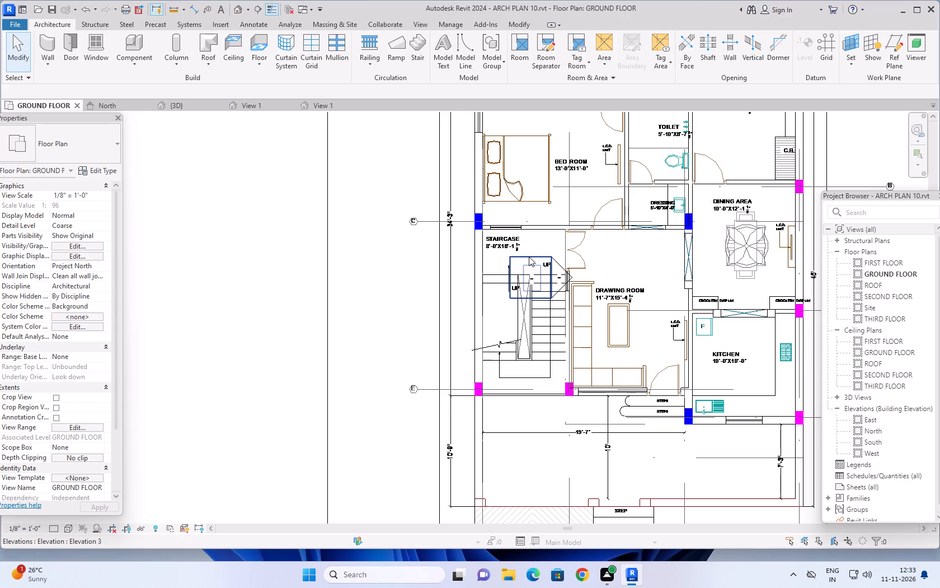
scroll(530, 256, up, 2)
click(530, 256)
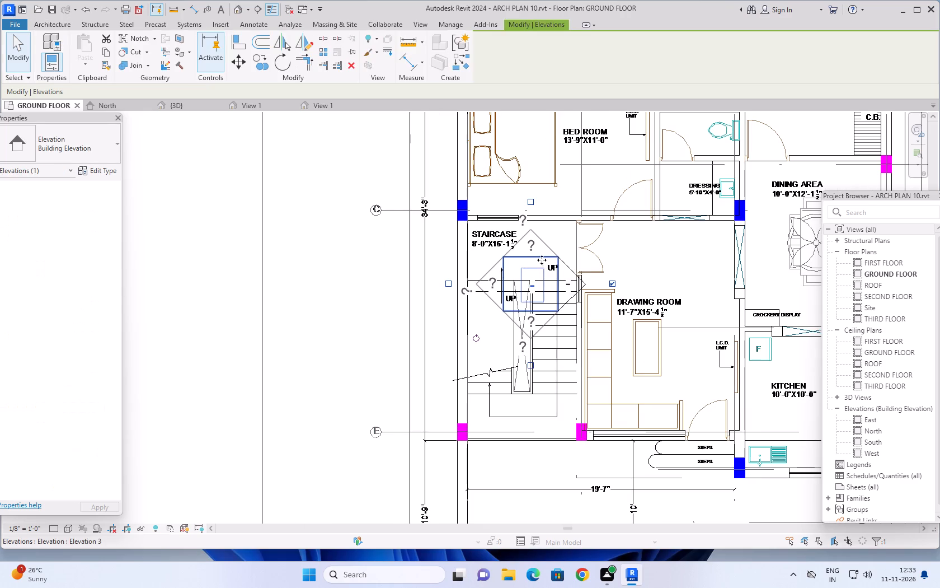
ctrl+click(569, 268)
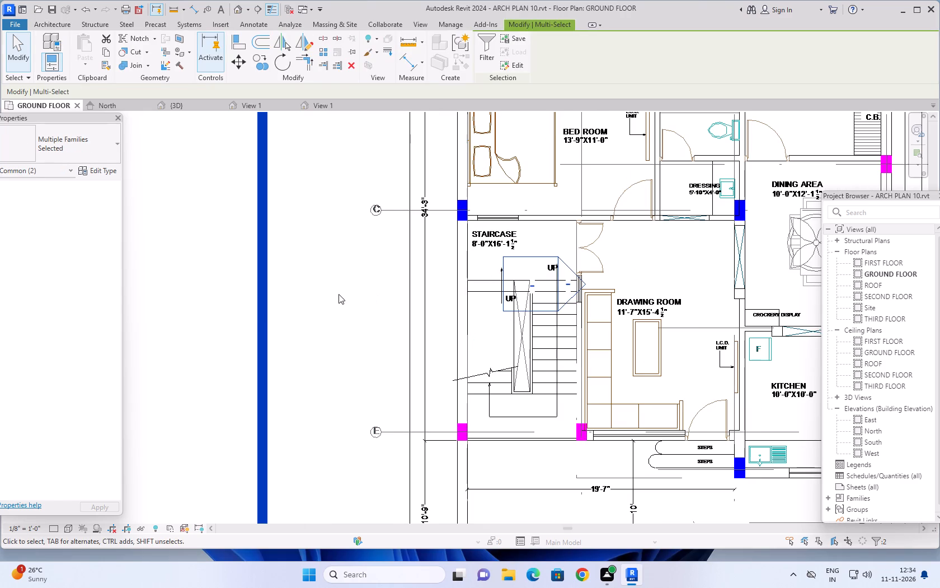
key(Left)
key(Left)
key(Left)
key(Left)
key(Left)
key(Left)
key(Left)
key(Left)
key(Left)
key(Left)
key(Left)
key(Left)
key(Left)
key(Left)
key(Left)
key(Left)
key(Left)
key(Left)
key(Left)
key(Left)
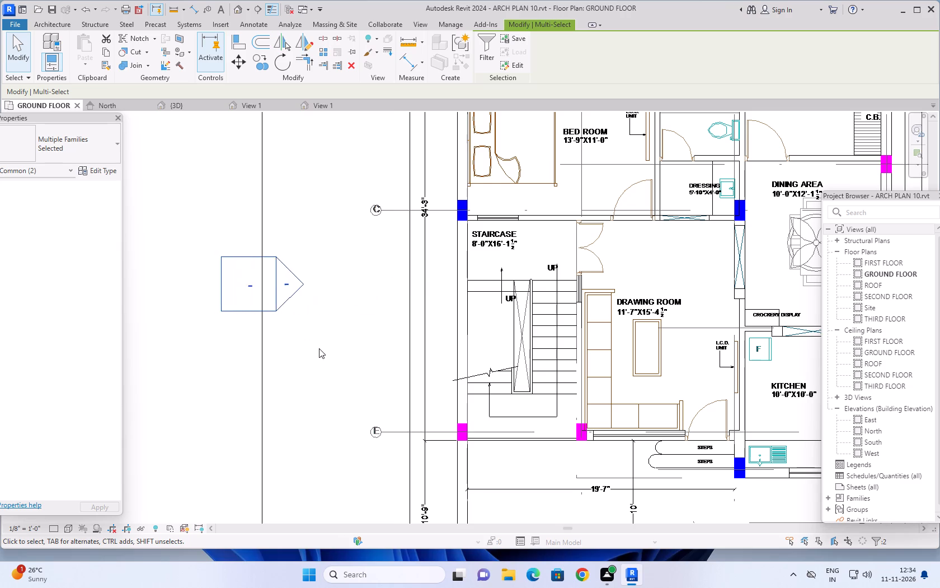
key(Left)
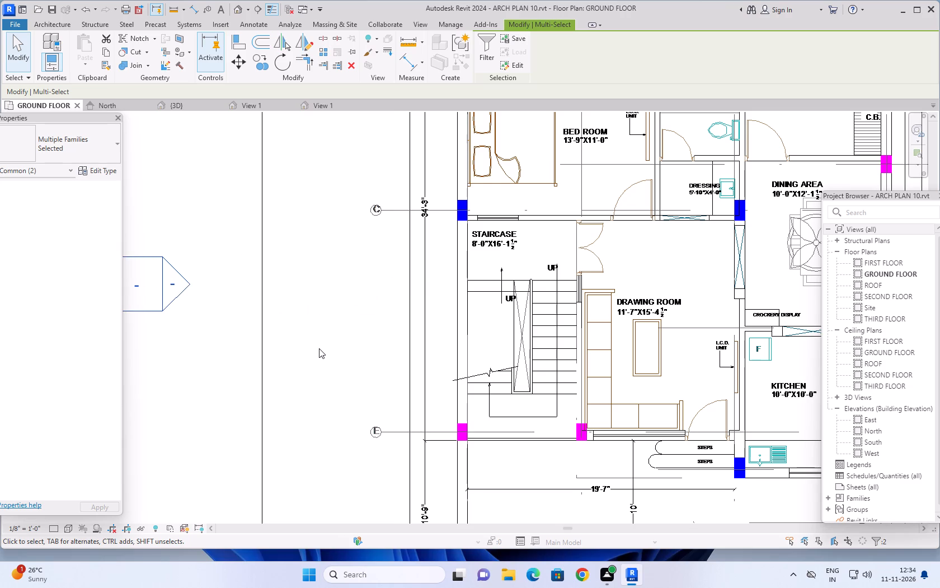
key(Left)
key(Left)
key(Left)
key(Left)
scroll(319, 348, down, 4)
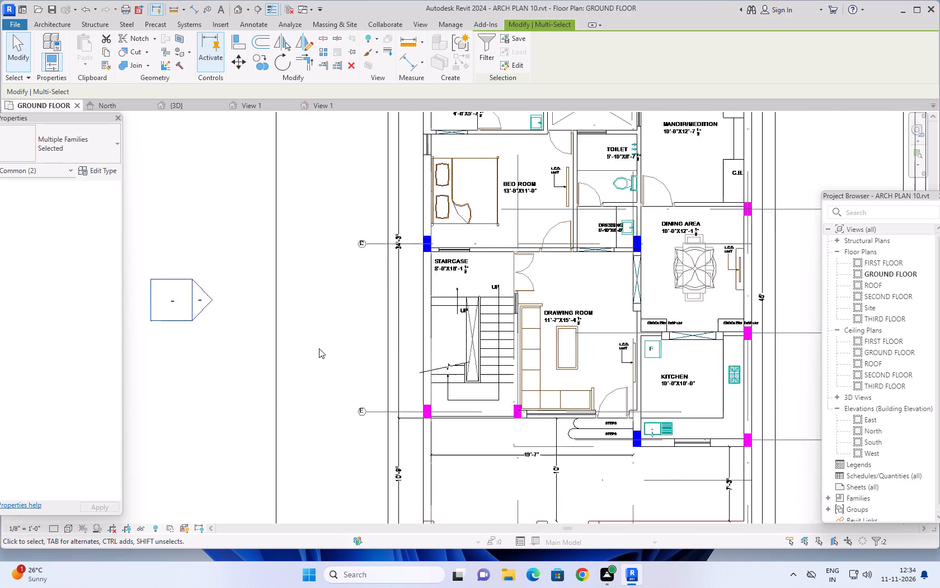
scroll(321, 348, down, 9)
key(Left)
key(Left)
key(Left)
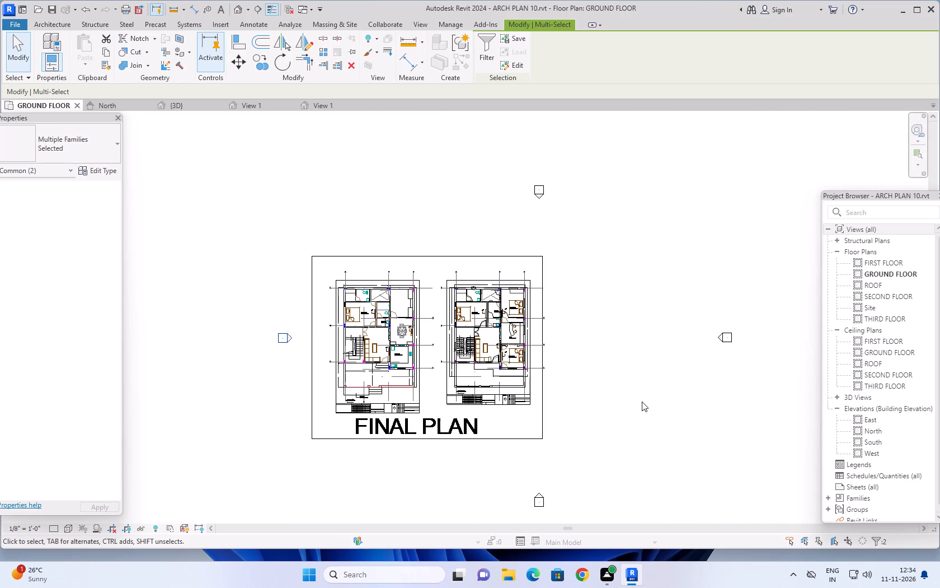
key(Left)
key(Left)
key(Left)
key(Left)
scroll(642, 394, down, 1)
middle_drag(623, 370, 672, 373)
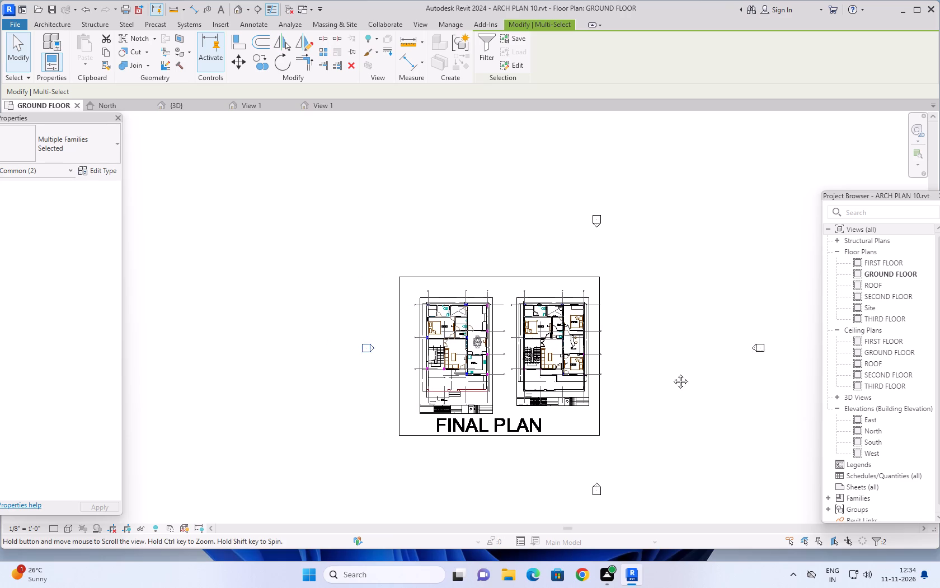
middle_drag(672, 373, 704, 377)
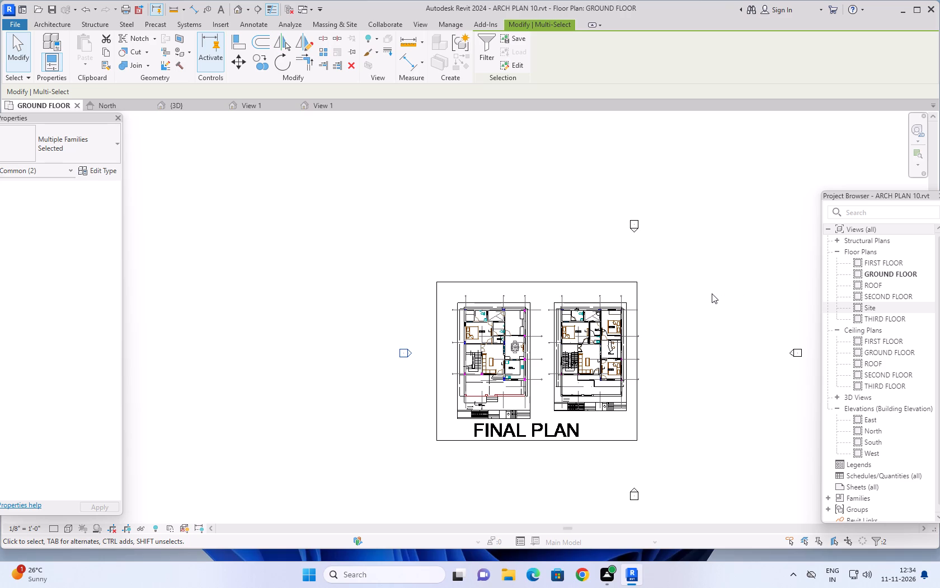
scroll(700, 326, down, 1)
scroll(731, 379, down, 2)
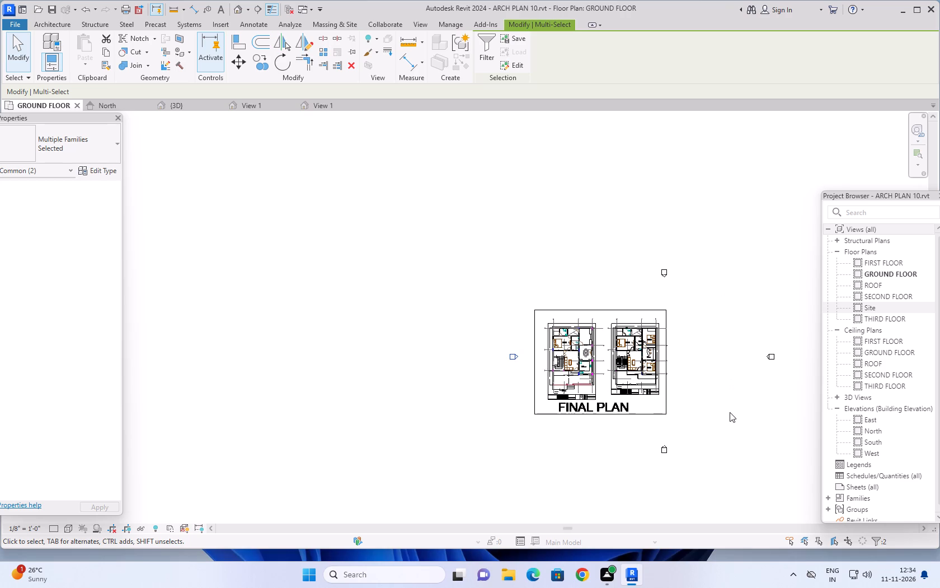
middle_drag(728, 412, 707, 393)
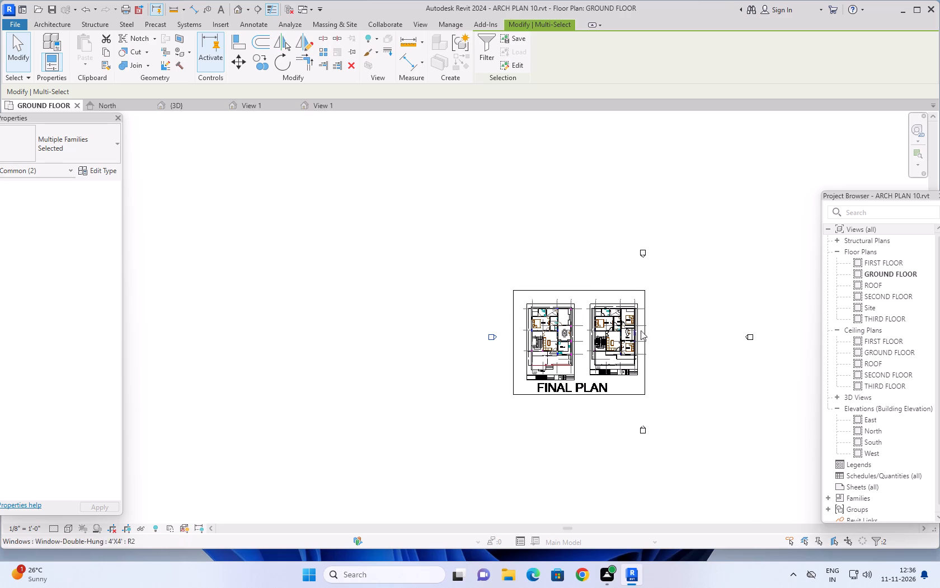
scroll(652, 323, up, 3)
middle_drag(681, 312, 687, 260)
scroll(678, 295, up, 3)
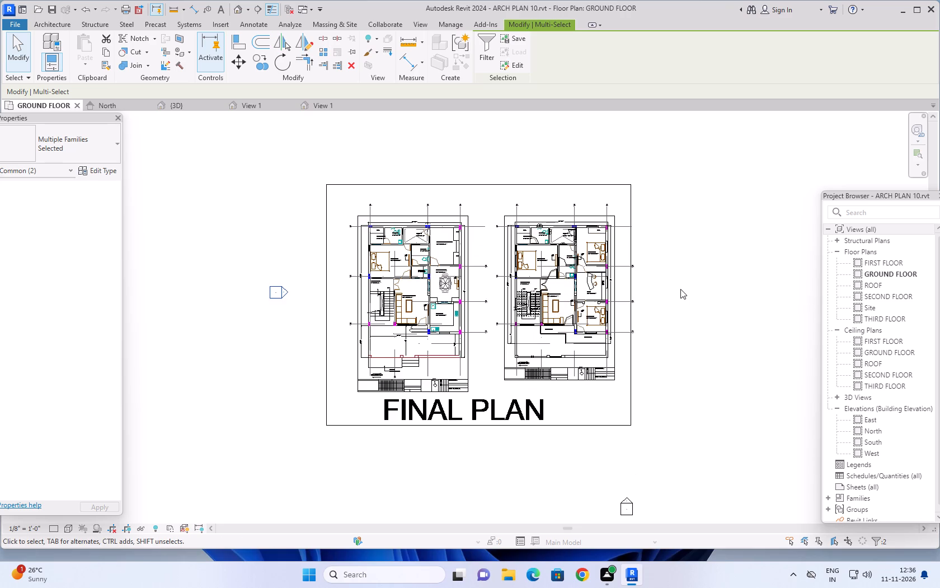
middle_drag(681, 288, 734, 283)
key(Escape)
key(Escape)
key(Escape)
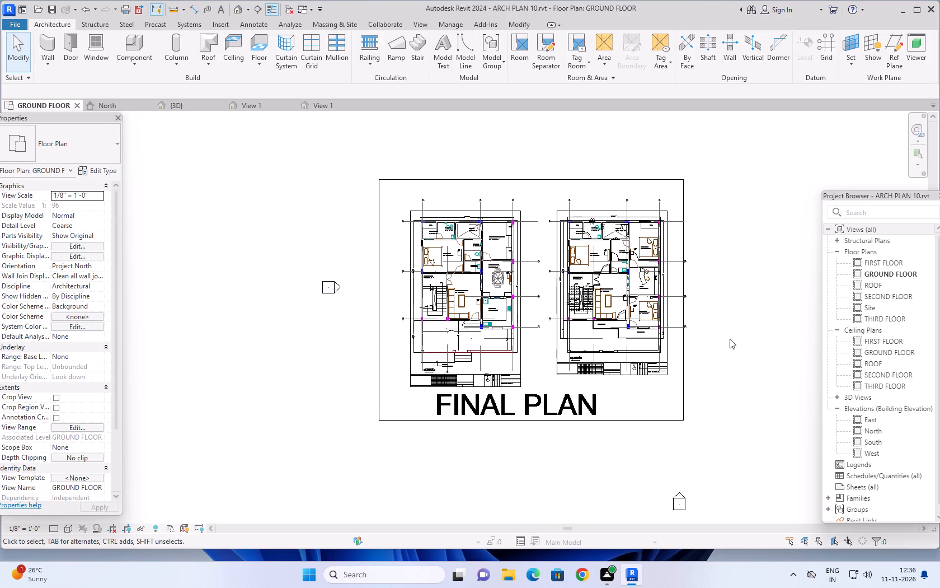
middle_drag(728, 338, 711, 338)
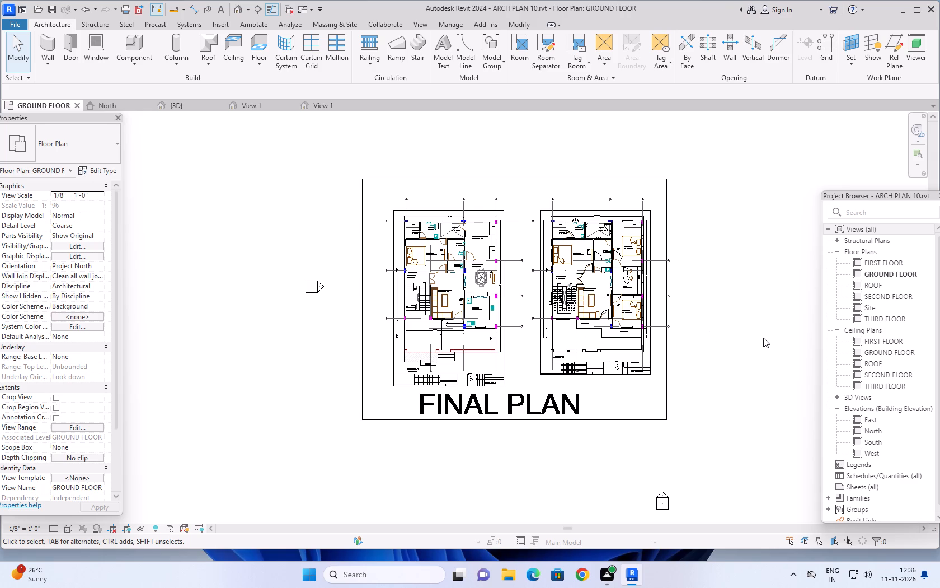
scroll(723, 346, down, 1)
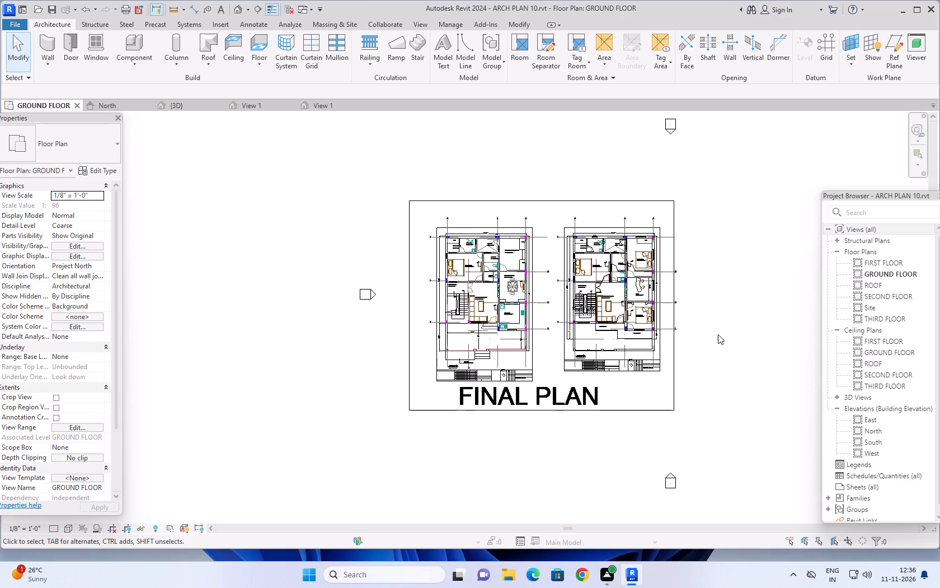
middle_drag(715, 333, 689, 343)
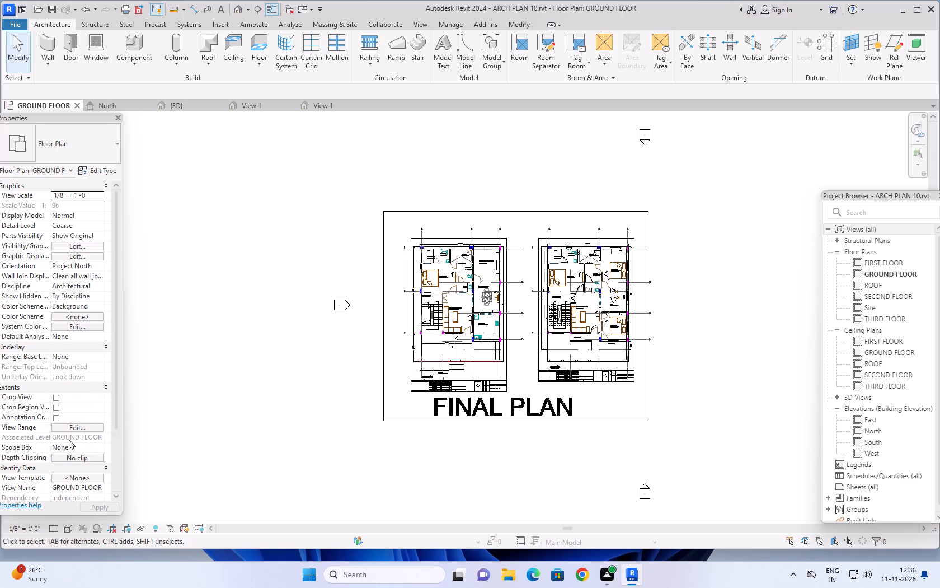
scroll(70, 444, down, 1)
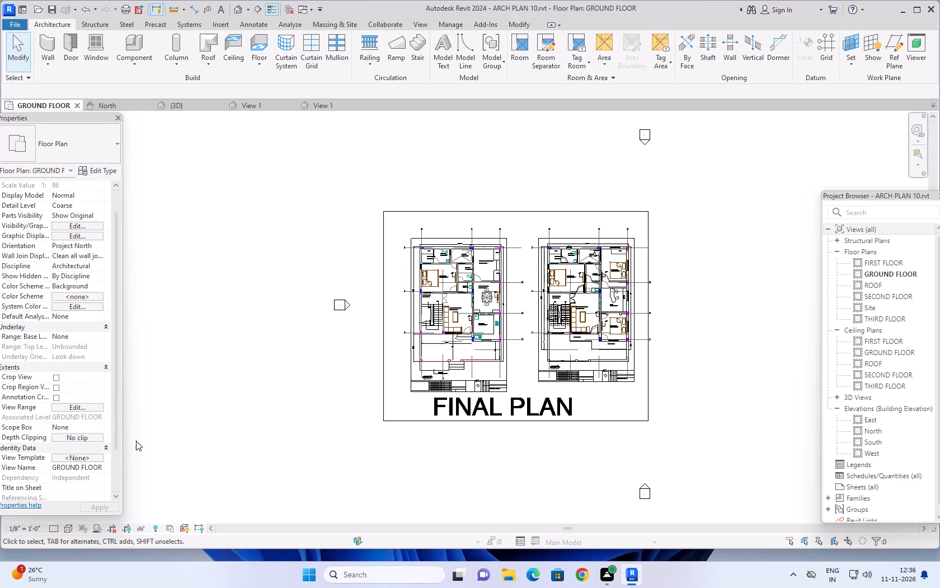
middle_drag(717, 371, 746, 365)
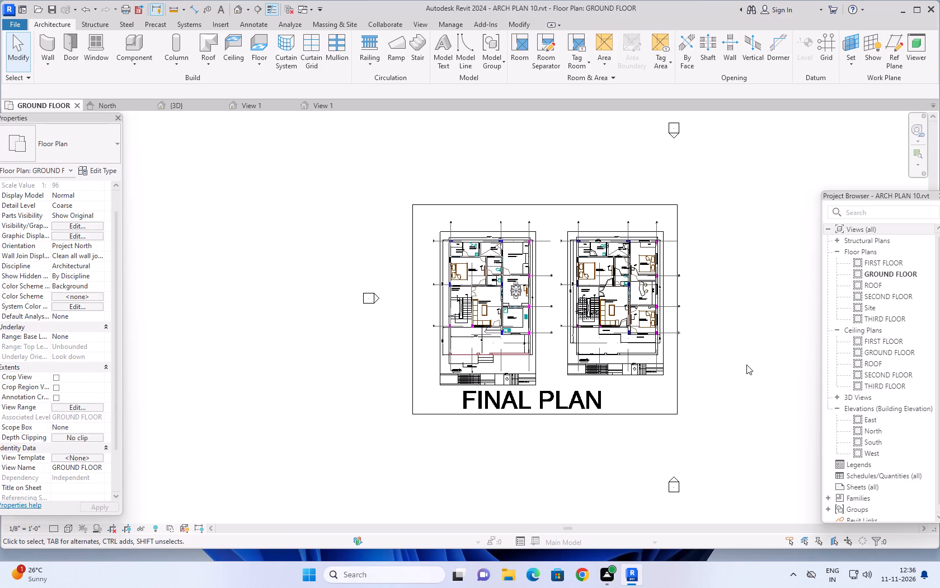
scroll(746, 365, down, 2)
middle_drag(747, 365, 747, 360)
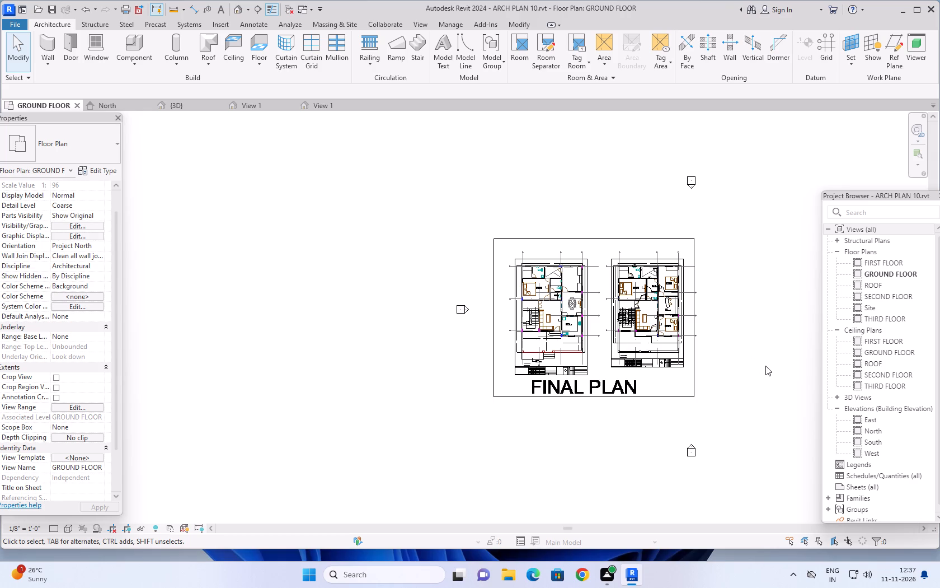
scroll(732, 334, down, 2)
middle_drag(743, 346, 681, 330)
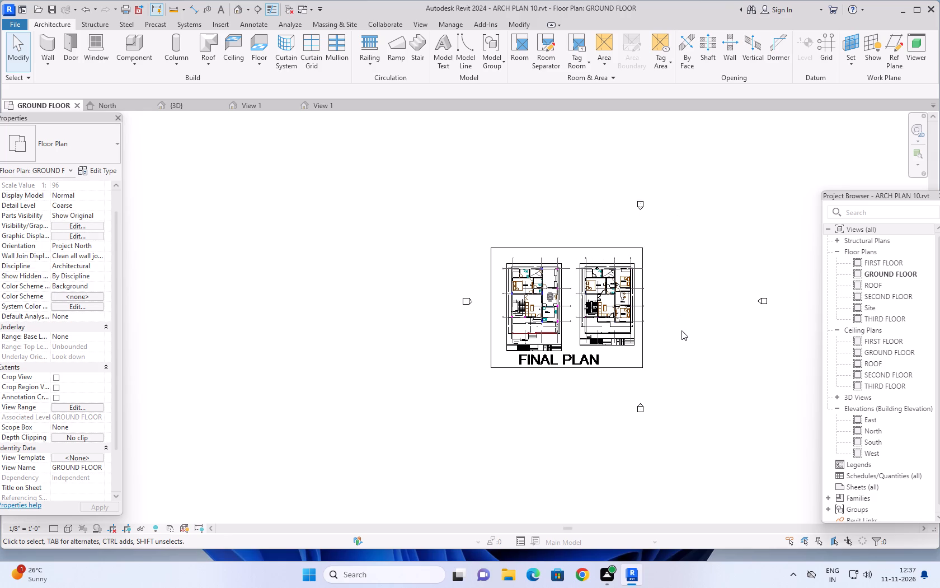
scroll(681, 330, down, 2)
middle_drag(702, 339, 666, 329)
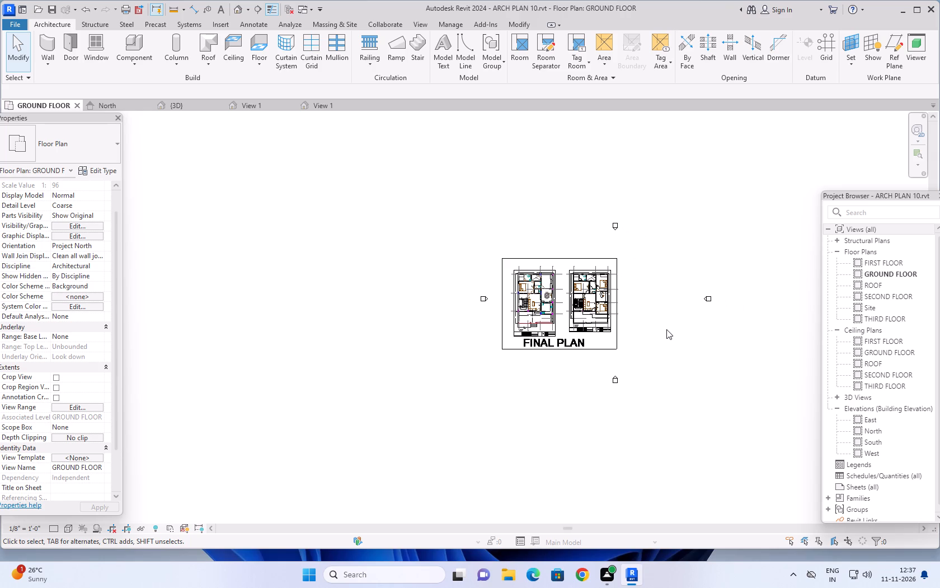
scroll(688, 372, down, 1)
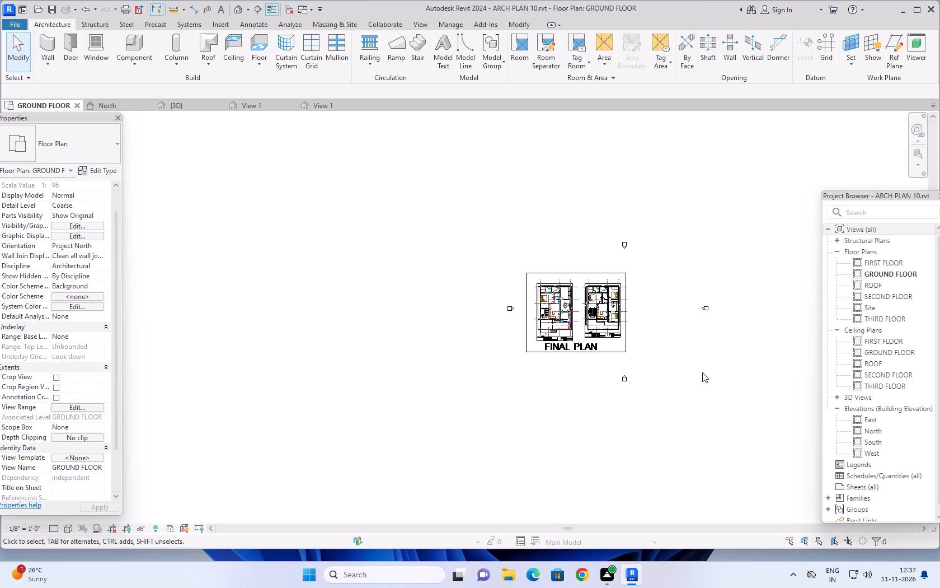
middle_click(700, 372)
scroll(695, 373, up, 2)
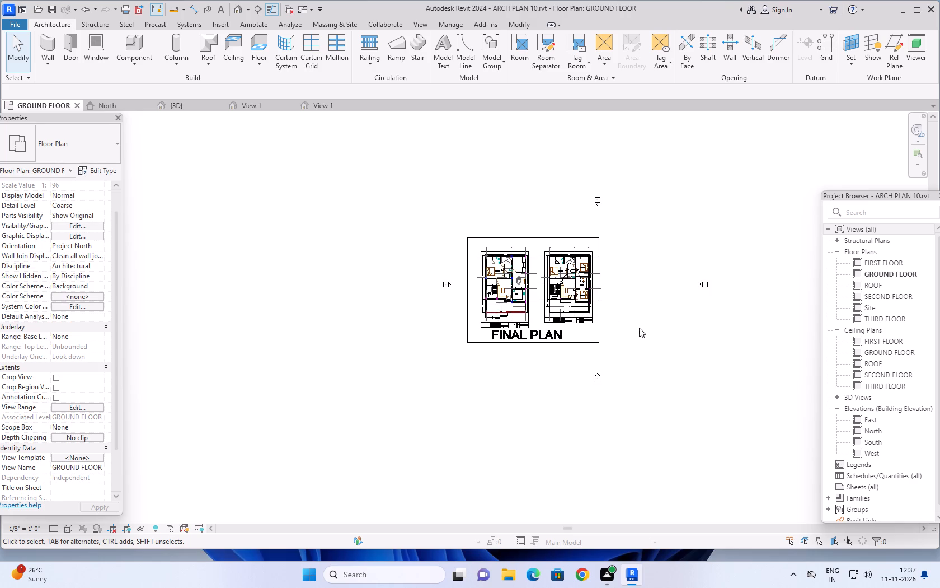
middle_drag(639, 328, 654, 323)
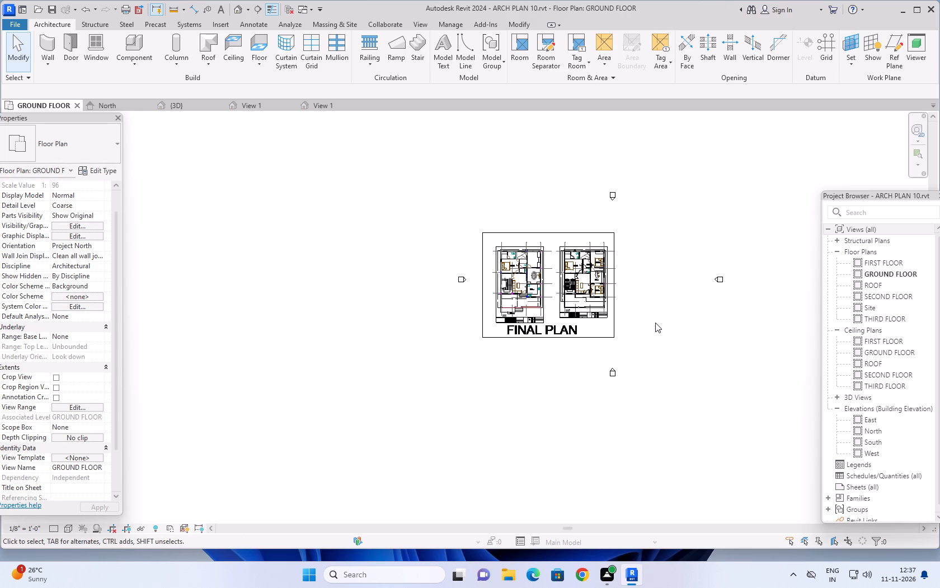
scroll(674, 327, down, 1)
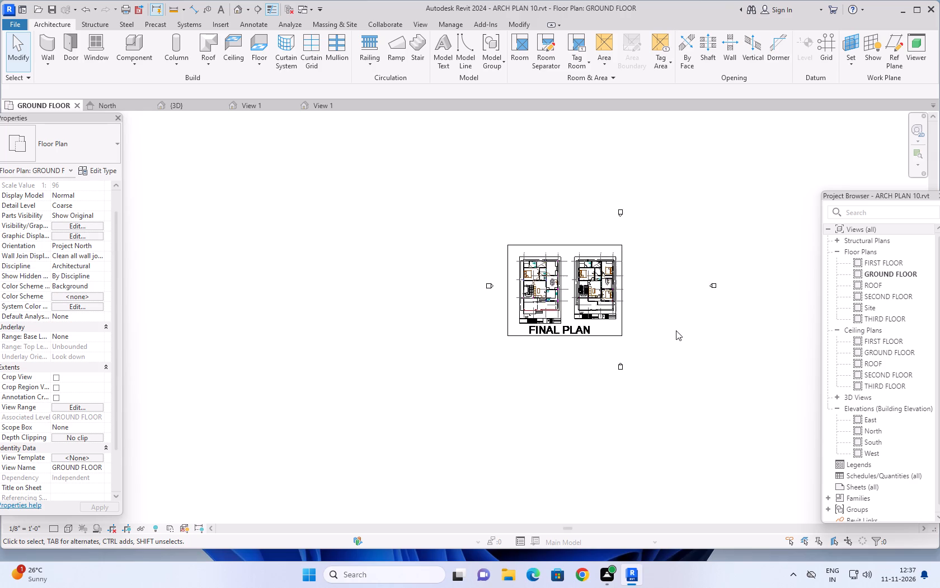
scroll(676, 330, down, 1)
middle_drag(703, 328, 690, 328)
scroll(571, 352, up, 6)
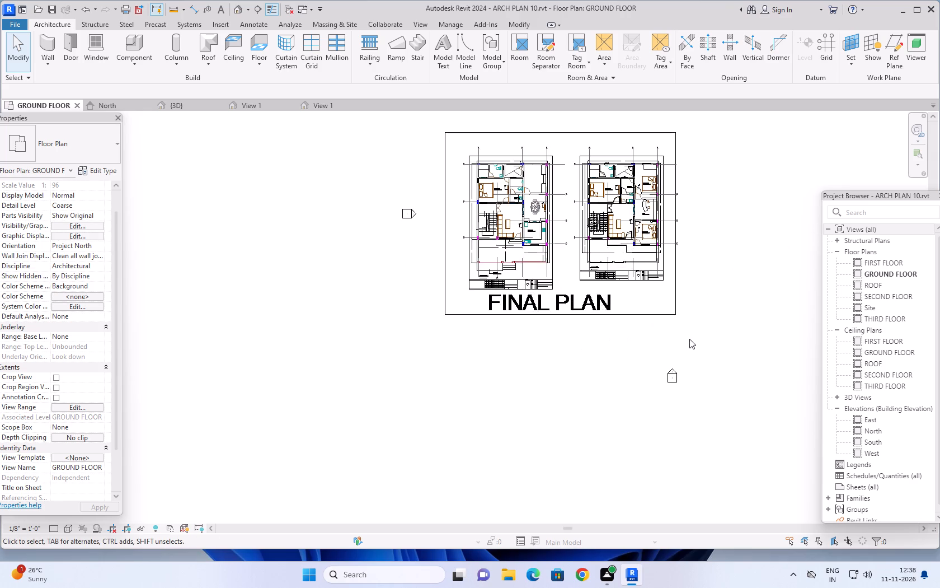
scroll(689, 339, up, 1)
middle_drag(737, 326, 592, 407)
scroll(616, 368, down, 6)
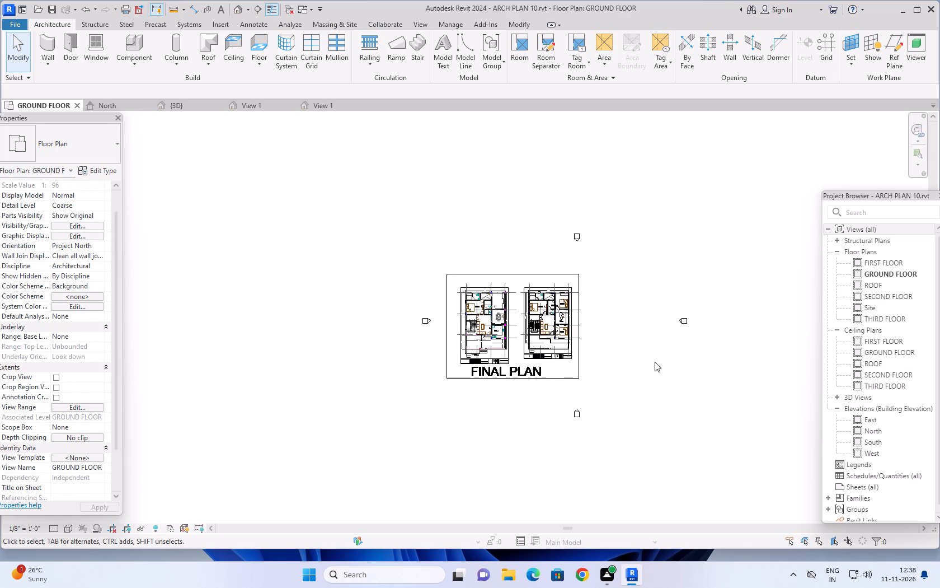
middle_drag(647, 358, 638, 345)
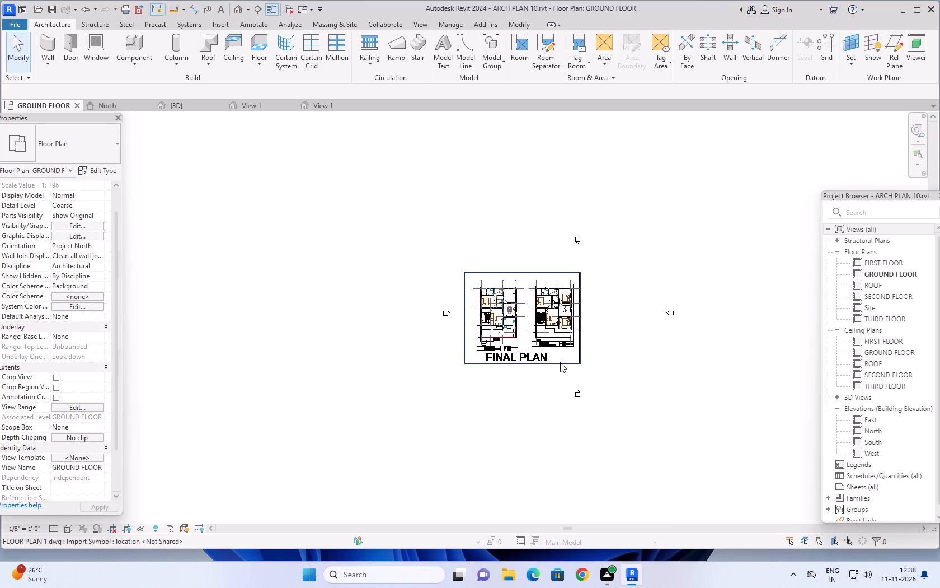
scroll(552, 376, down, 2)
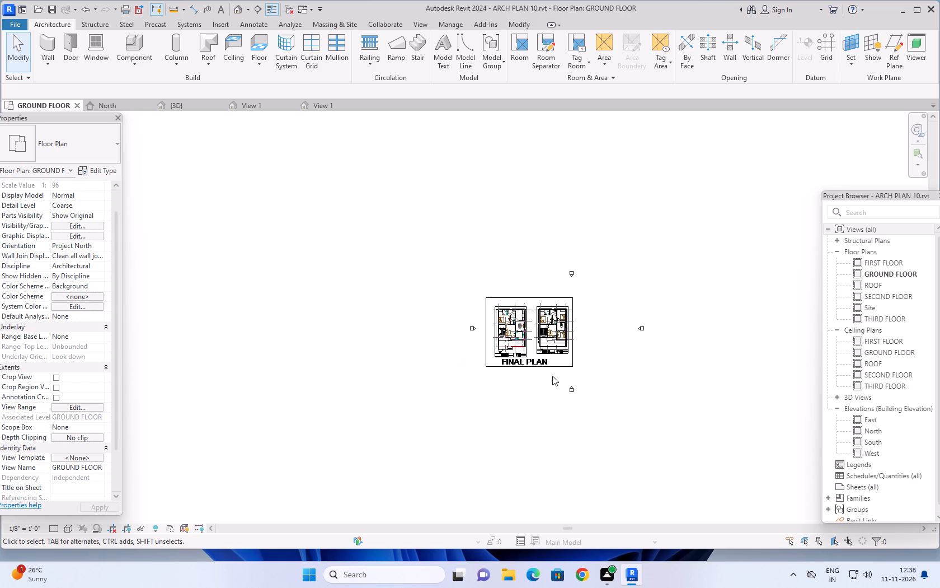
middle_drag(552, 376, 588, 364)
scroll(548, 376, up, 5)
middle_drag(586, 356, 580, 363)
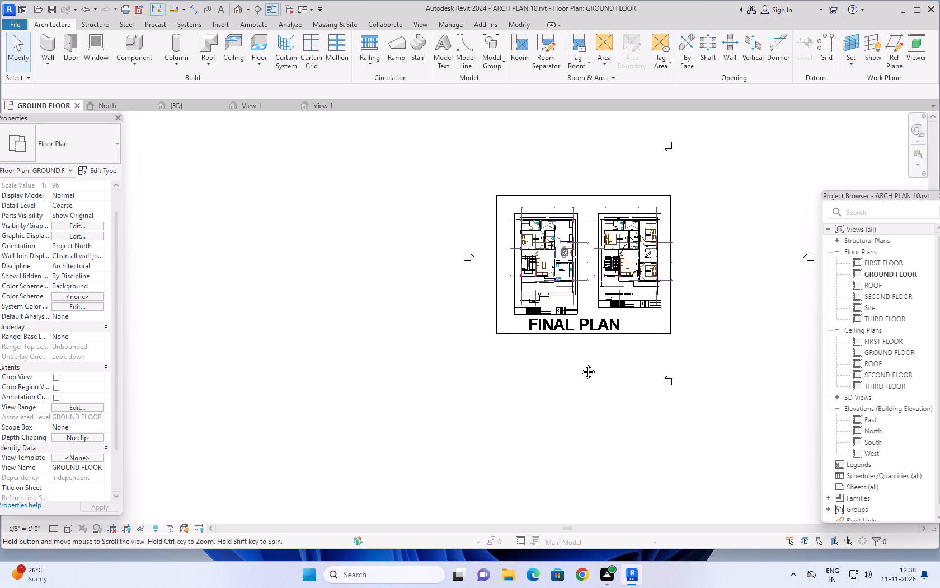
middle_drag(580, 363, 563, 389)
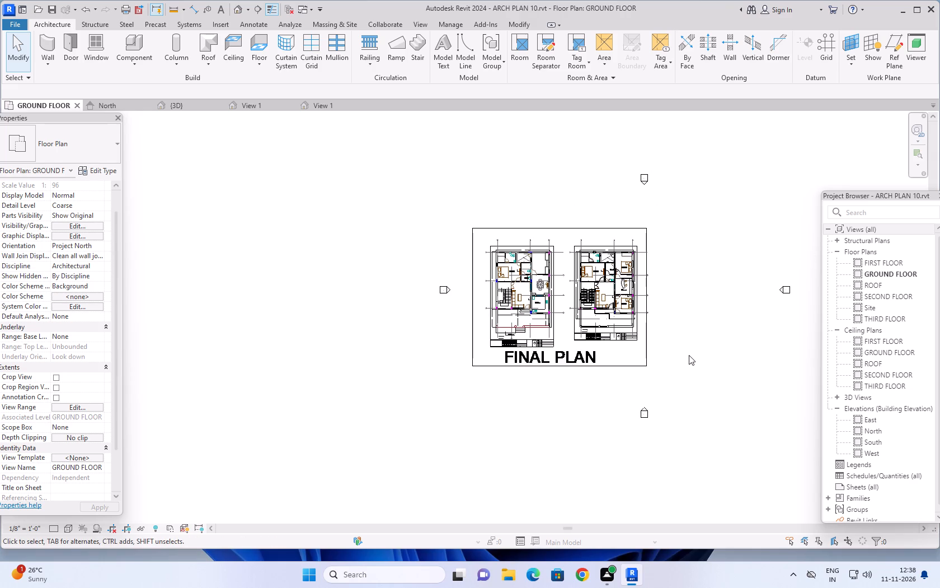
Examine the FINAL PLAN drawing and the elevation markers around it in the GROUND FLOOR plan view.
scroll(692, 355, down, 3)
middle_drag(724, 378, 577, 380)
scroll(577, 380, down, 2)
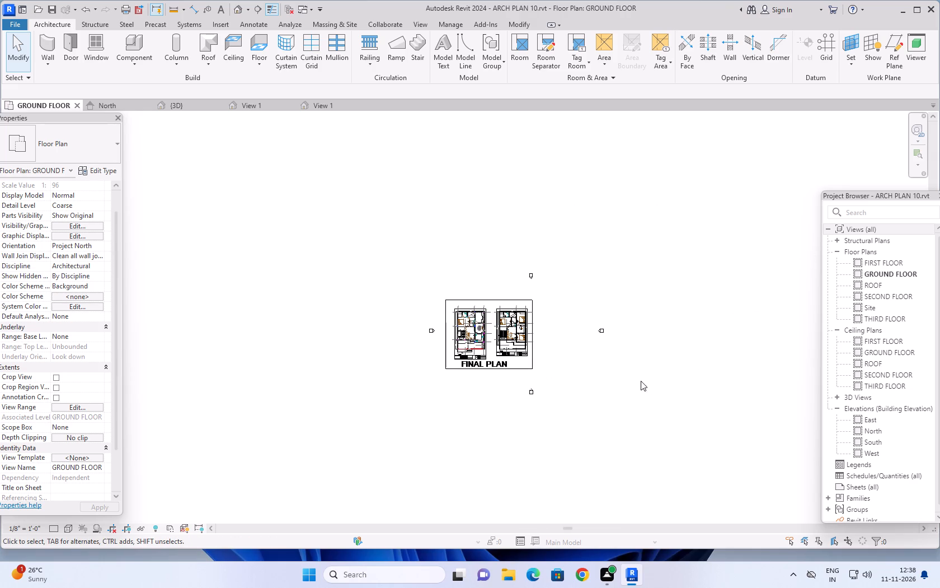
middle_drag(655, 384, 630, 382)
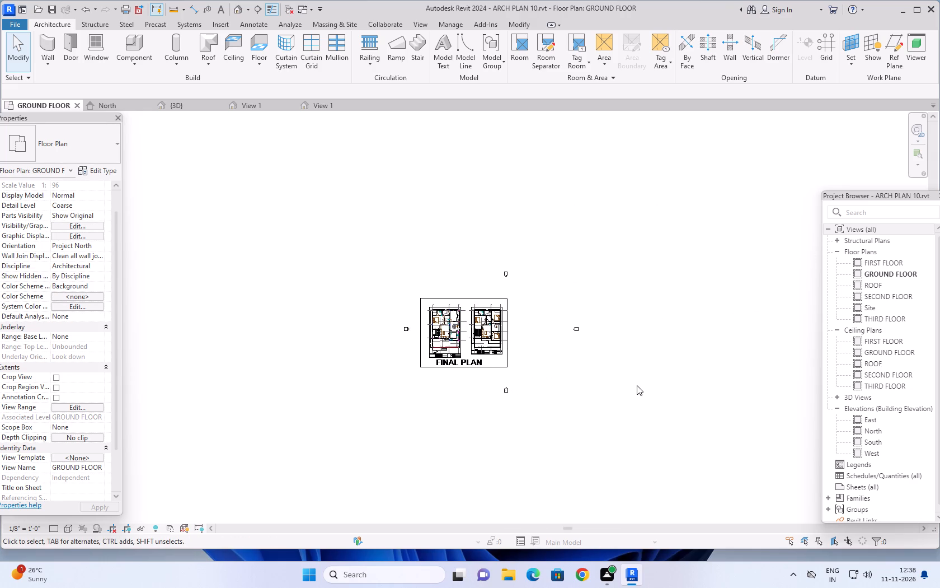
middle_drag(701, 395, 678, 392)
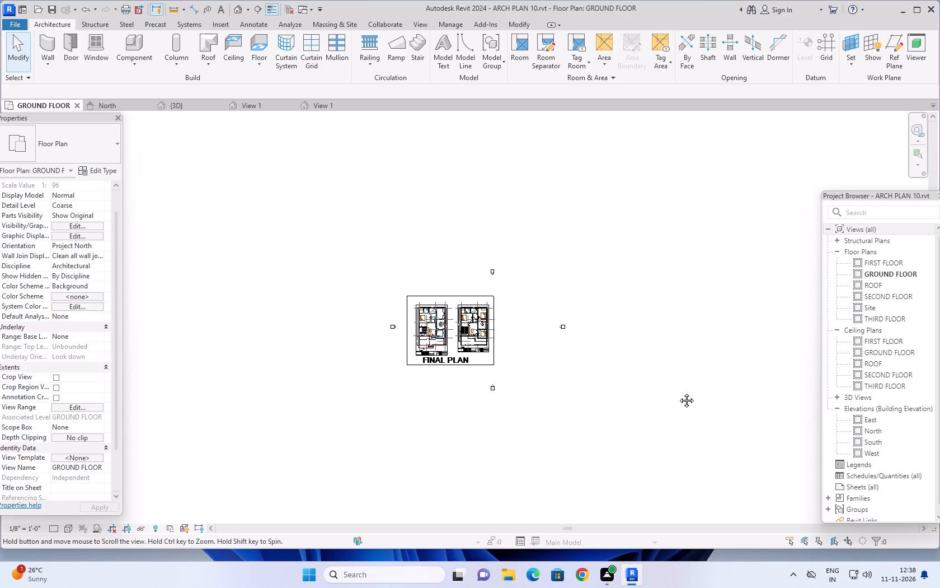
middle_drag(678, 392, 672, 392)
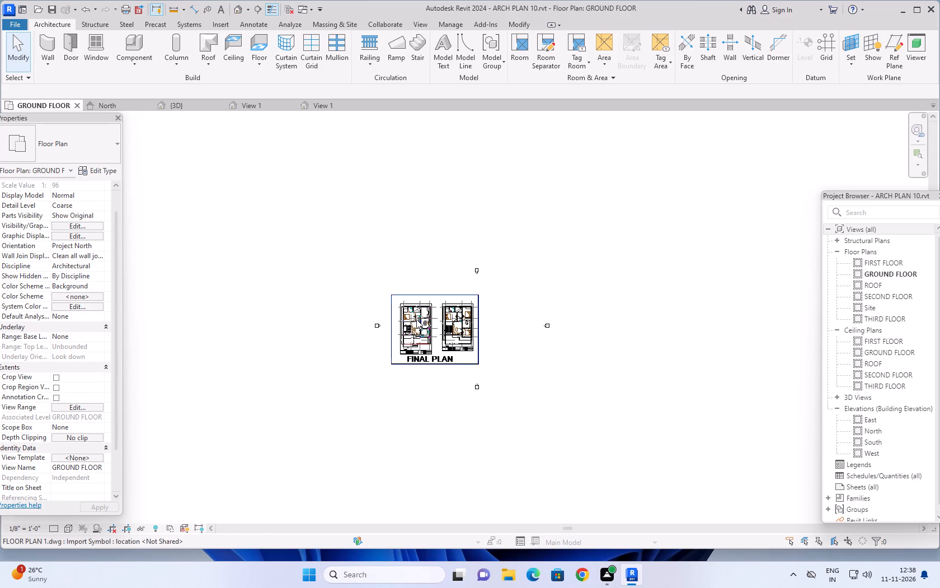
scroll(414, 318, up, 6)
scroll(455, 290, up, 5)
middle_drag(485, 268, 566, 237)
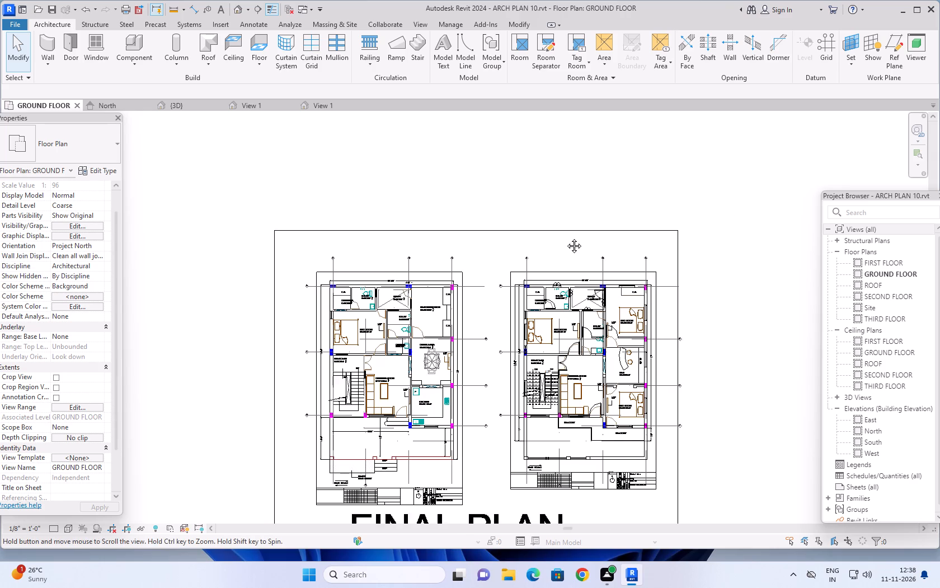
middle_drag(566, 237, 602, 231)
key(Escape)
key(Escape)
key(Escape)
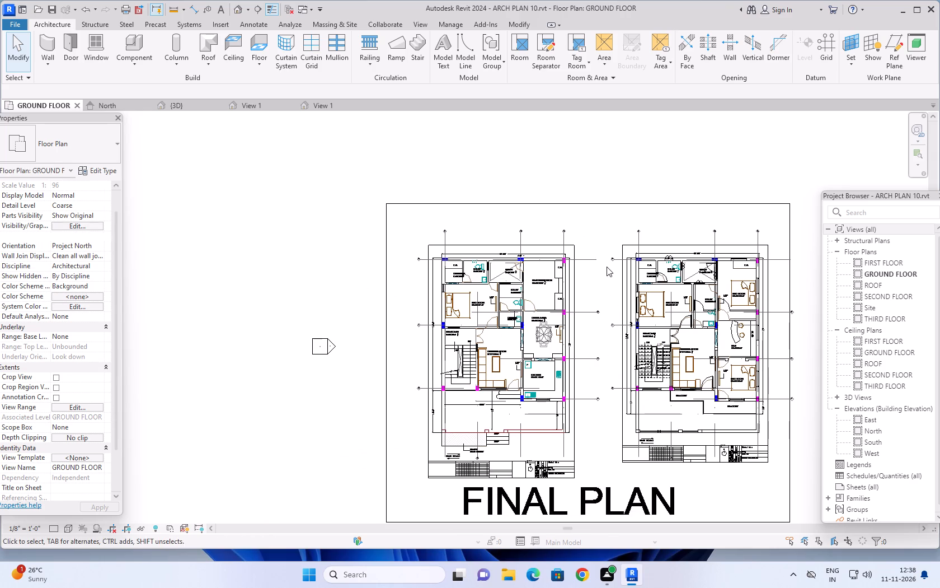
key(Escape)
key(Escape)
Open the FIRST FLOOR plan view and examine both house layouts in the FINAL PLAN drawing.
double_click(882, 262)
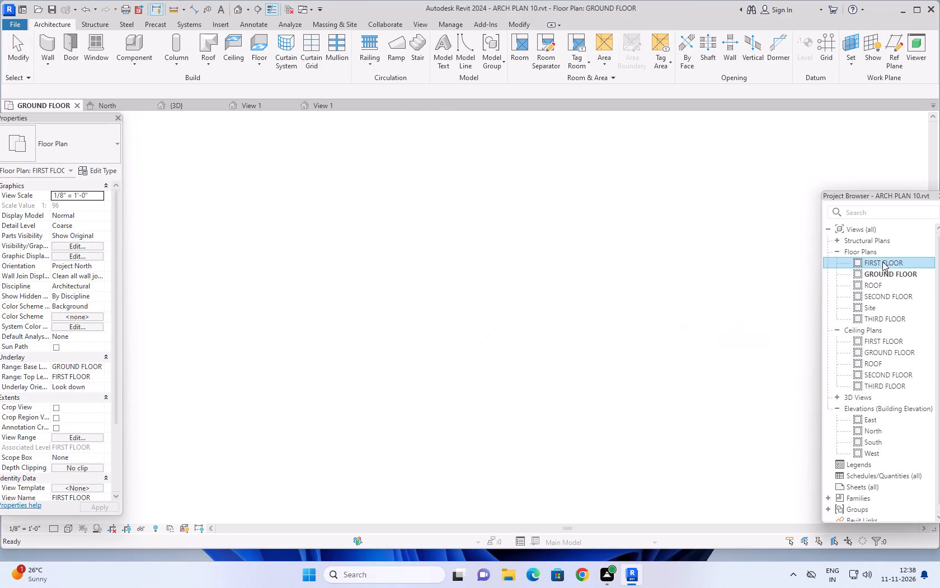
scroll(613, 315, down, 2)
middle_drag(617, 348, 549, 330)
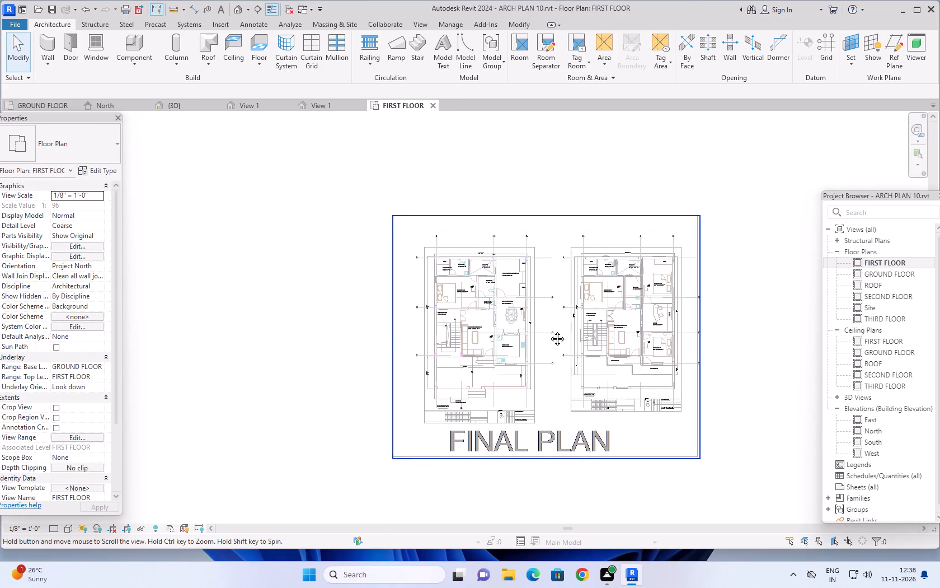
middle_drag(549, 330, 530, 330)
key(Escape)
key(Escape)
scroll(542, 240, up, 5)
key(Escape)
key(Escape)
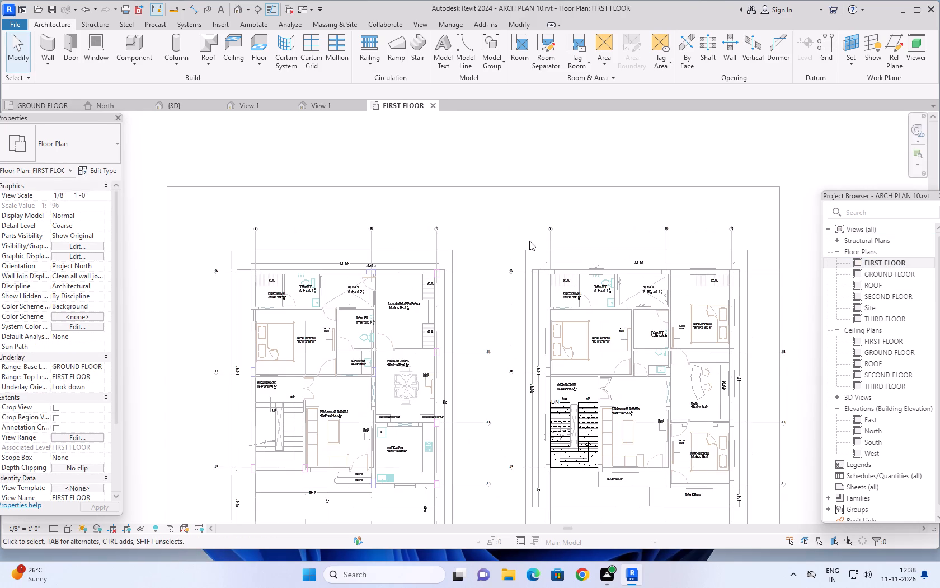
key(Escape)
middle_drag(527, 232, 551, 187)
key(Escape)
key(Escape)
key(Escape)
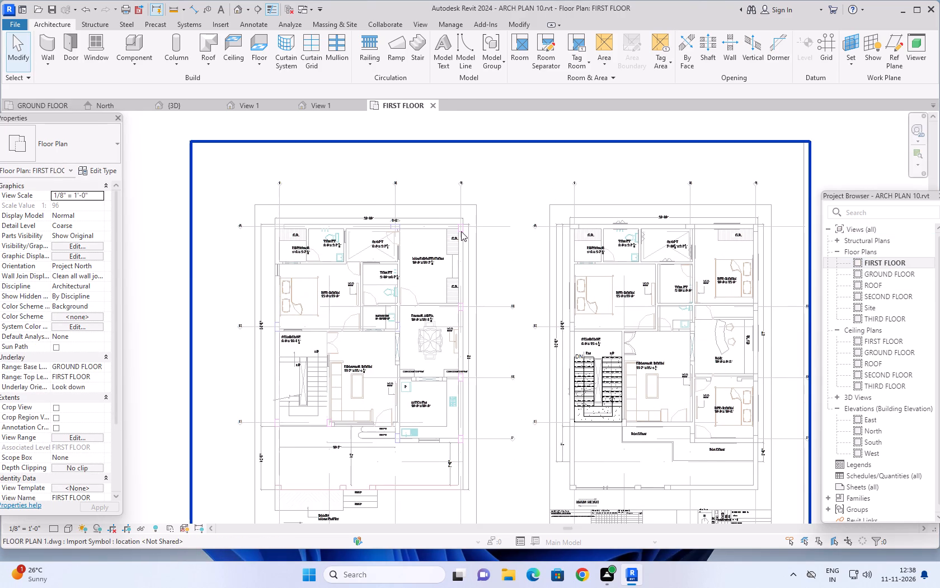
key(Escape)
In the {3D} view, select all visible rectangular columns of both types and set their Top Level to SECOND FLOOR.
click(175, 102)
scroll(504, 388, down, 3)
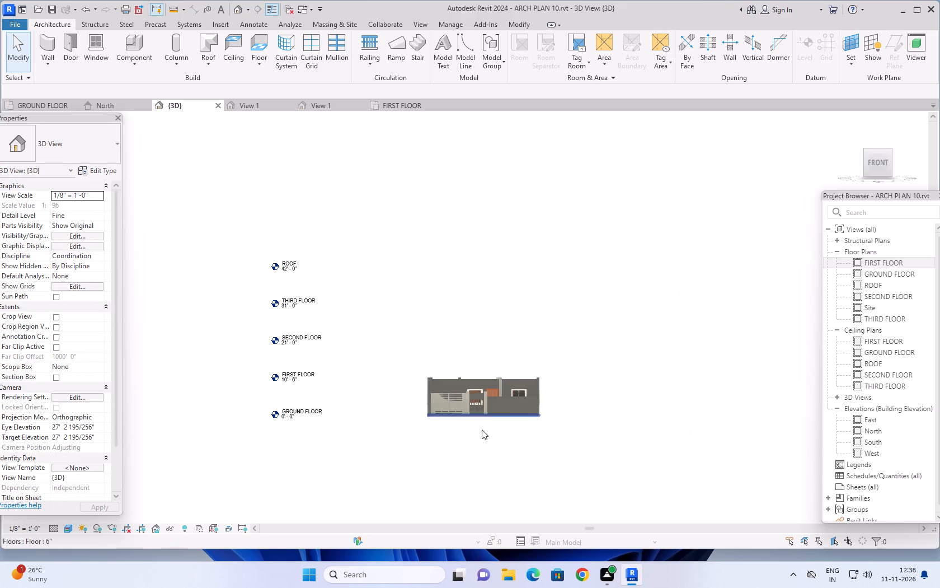
scroll(474, 433, up, 6)
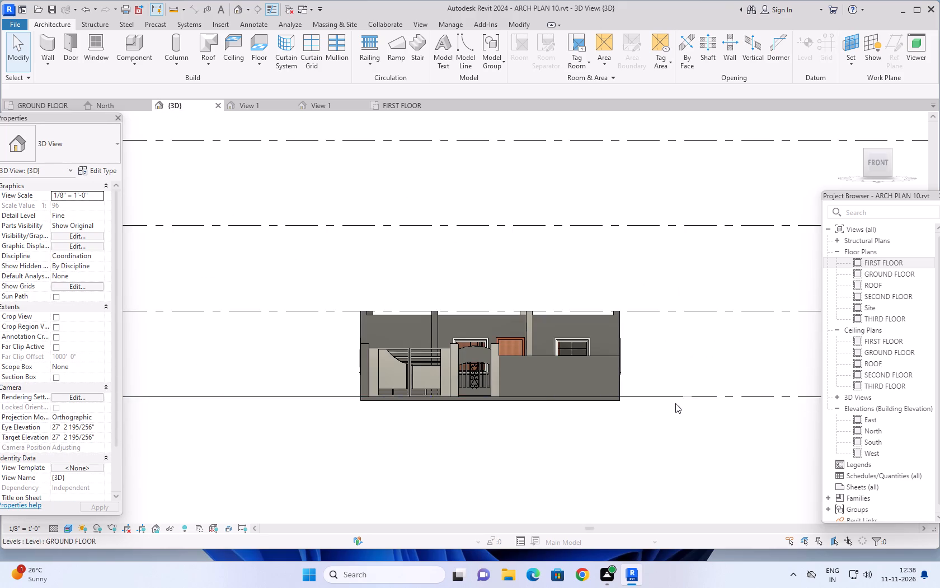
shift+middle_drag(689, 377, 693, 503)
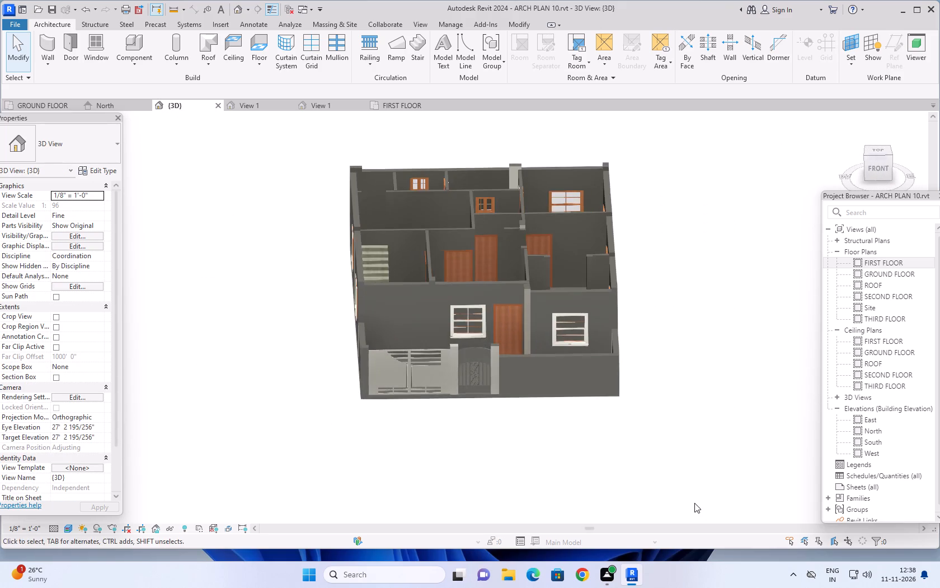
scroll(526, 348, up, 5)
key(Escape)
key(Escape)
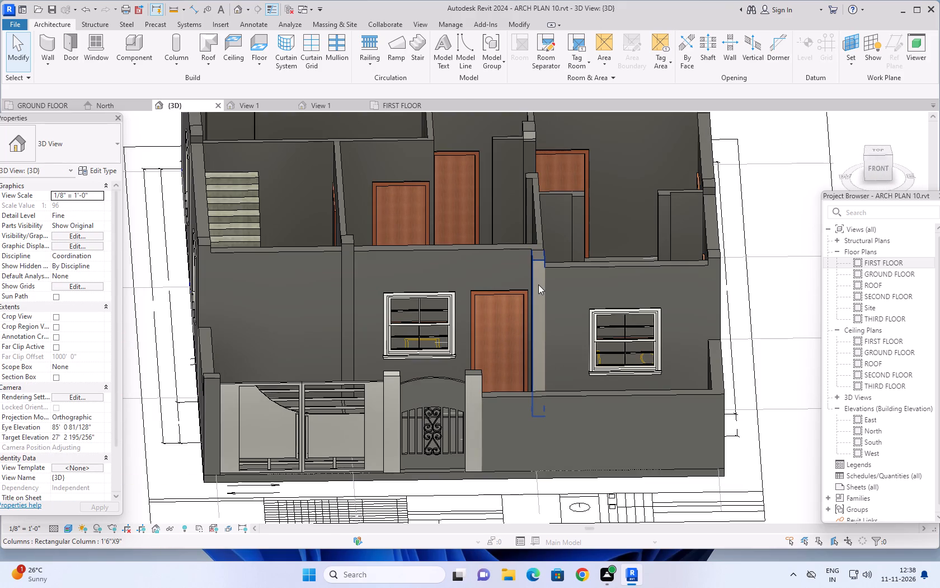
click(538, 284)
right_click(758, 299)
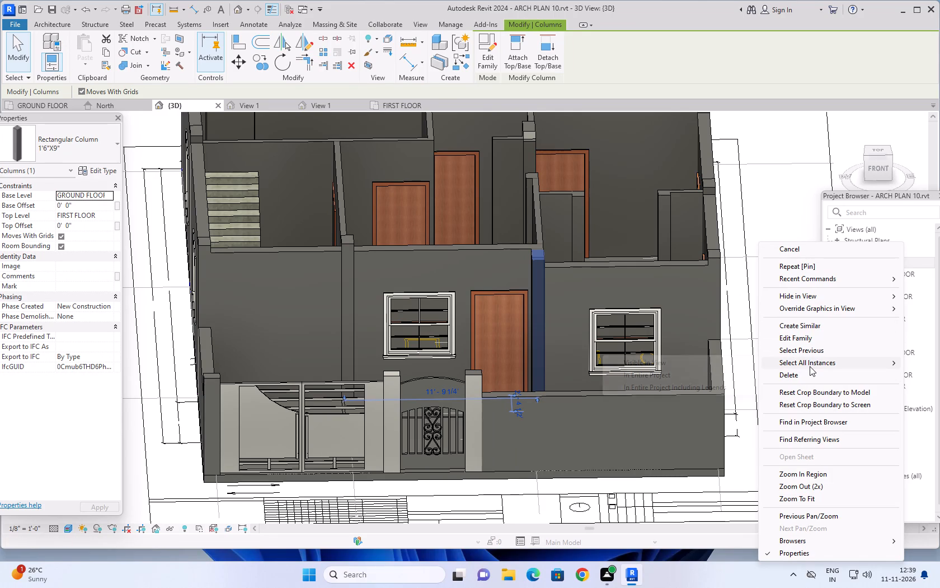
click(692, 361)
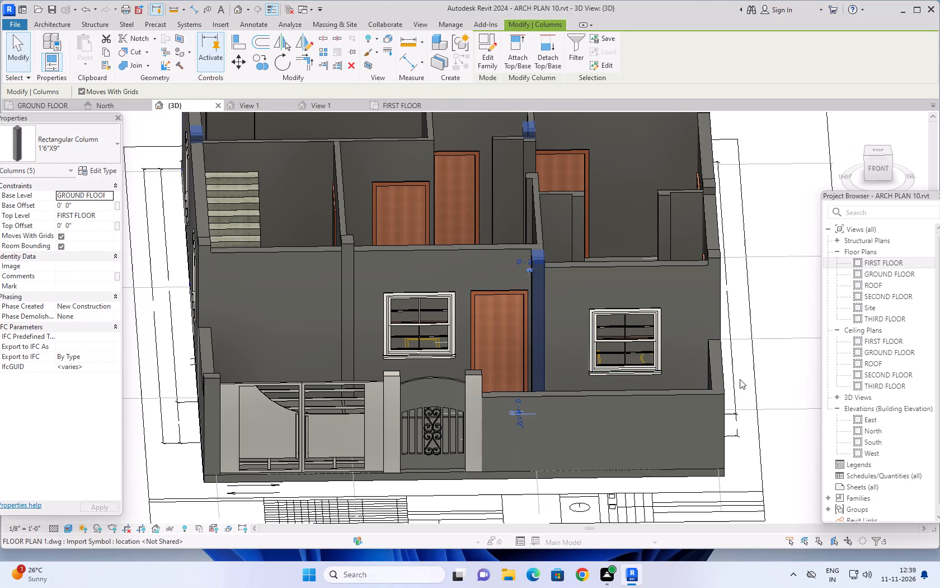
scroll(740, 379, down, 4)
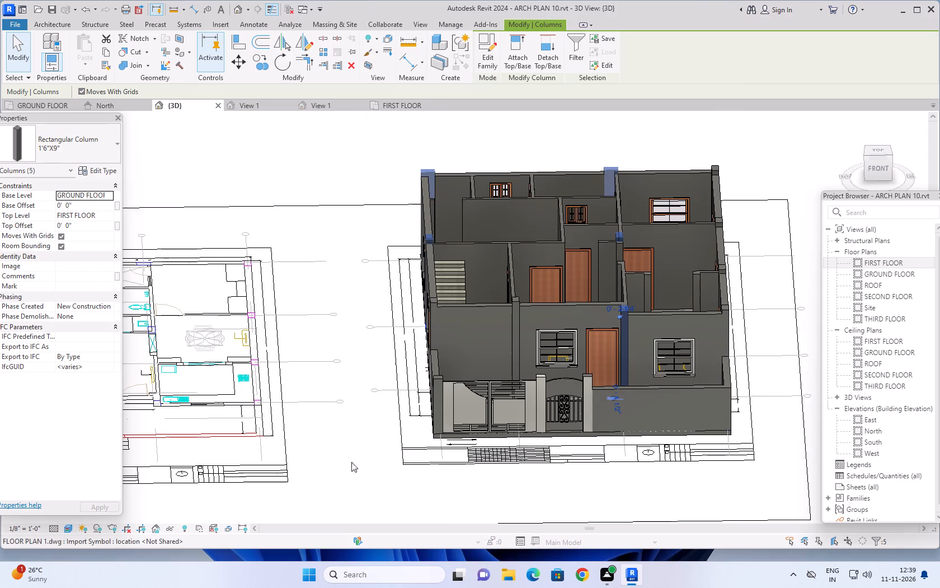
shift+middle_drag(651, 487, 631, 488)
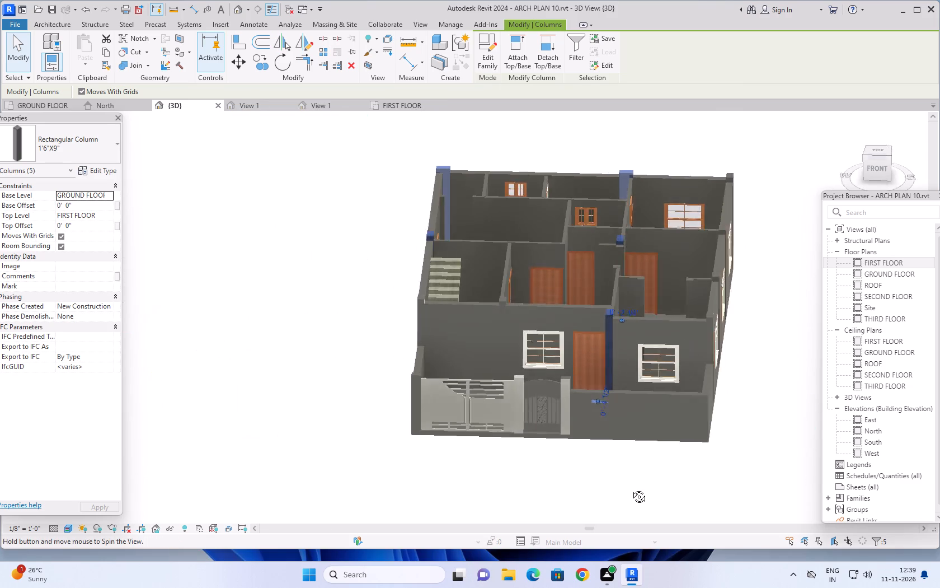
shift+middle_drag(631, 488, 648, 496)
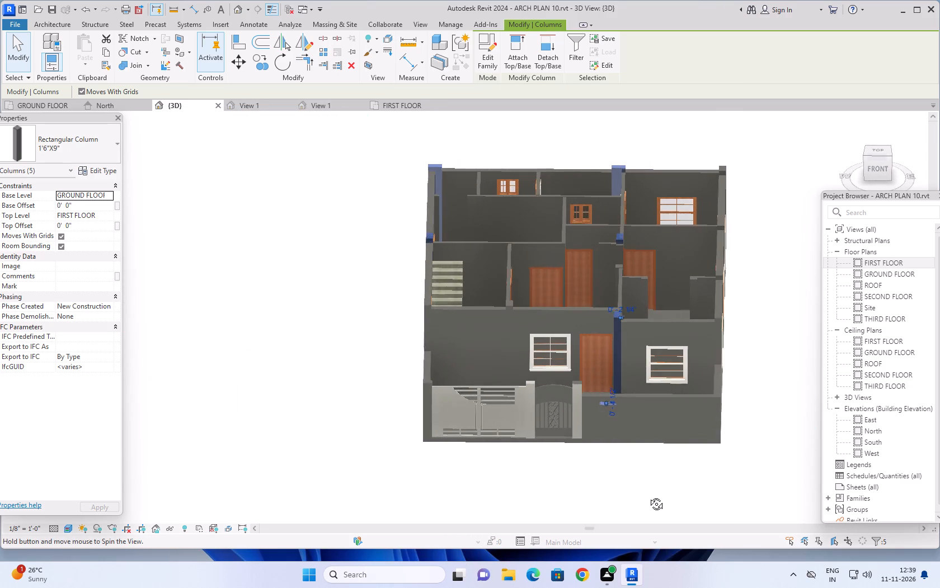
shift+middle_drag(648, 496, 566, 510)
scroll(668, 416, up, 4)
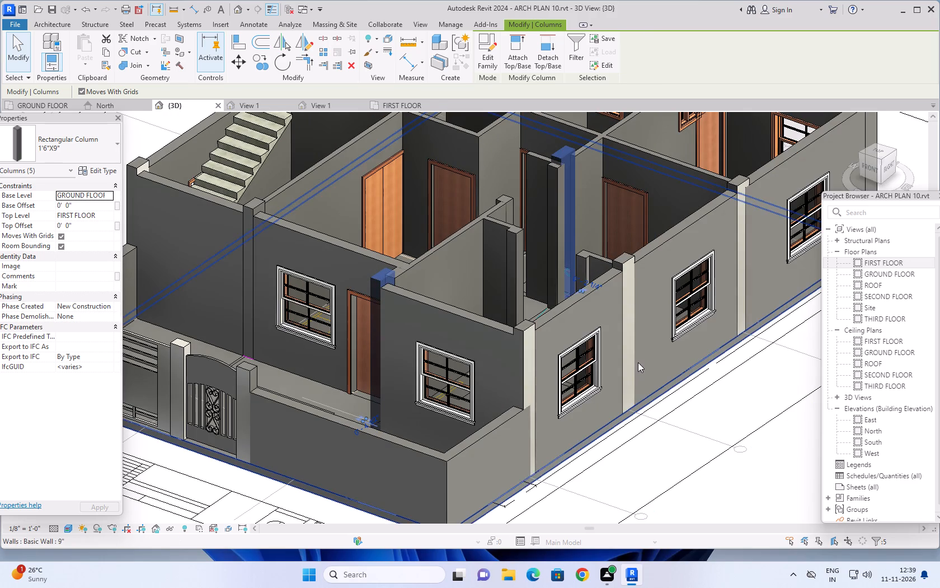
ctrl+click(627, 343)
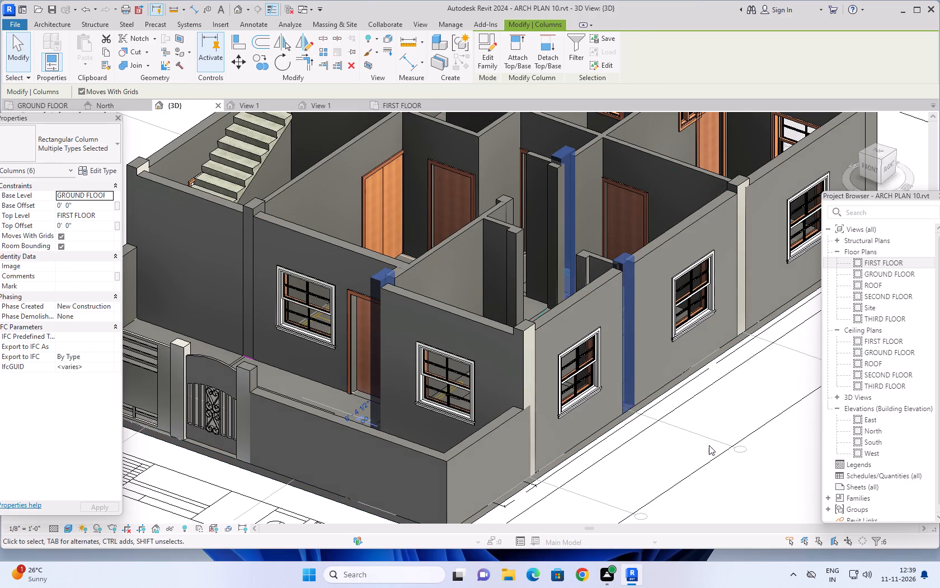
scroll(709, 445, down, 5)
middle_drag(730, 452, 609, 391)
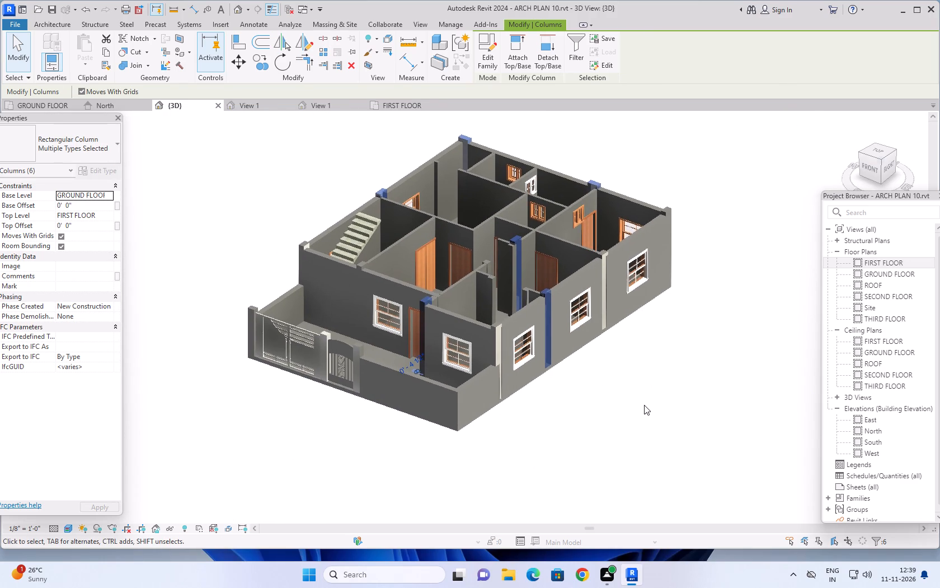
right_click(644, 405)
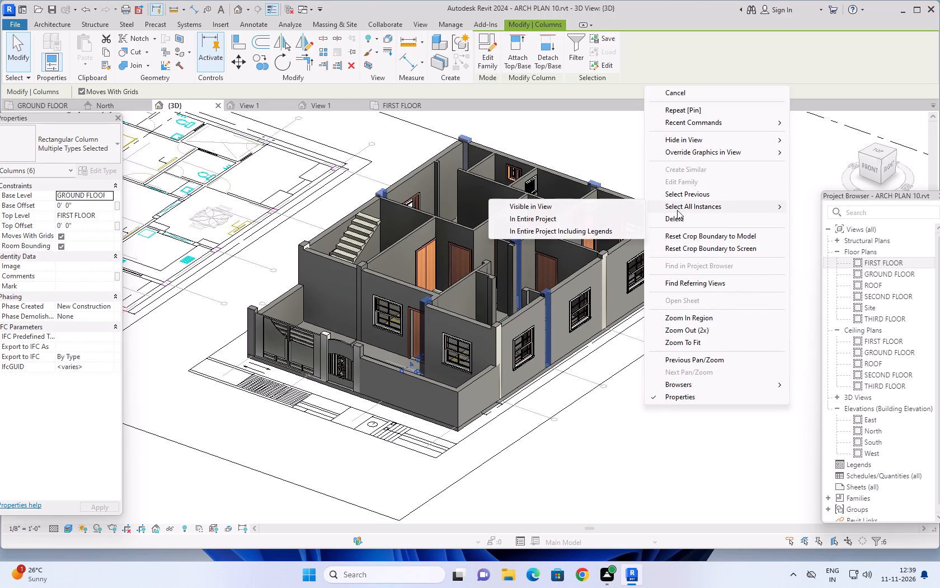
click(594, 207)
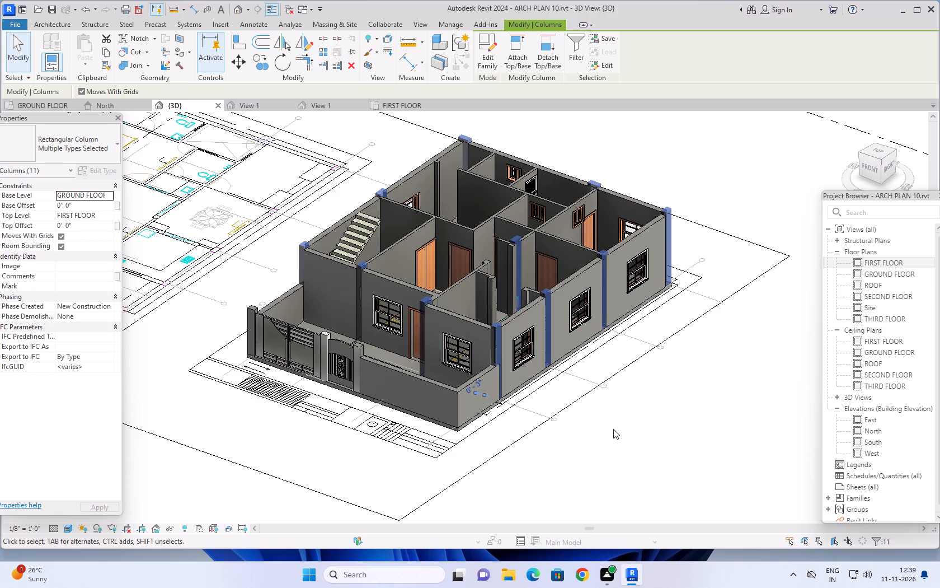
click(104, 215)
click(108, 214)
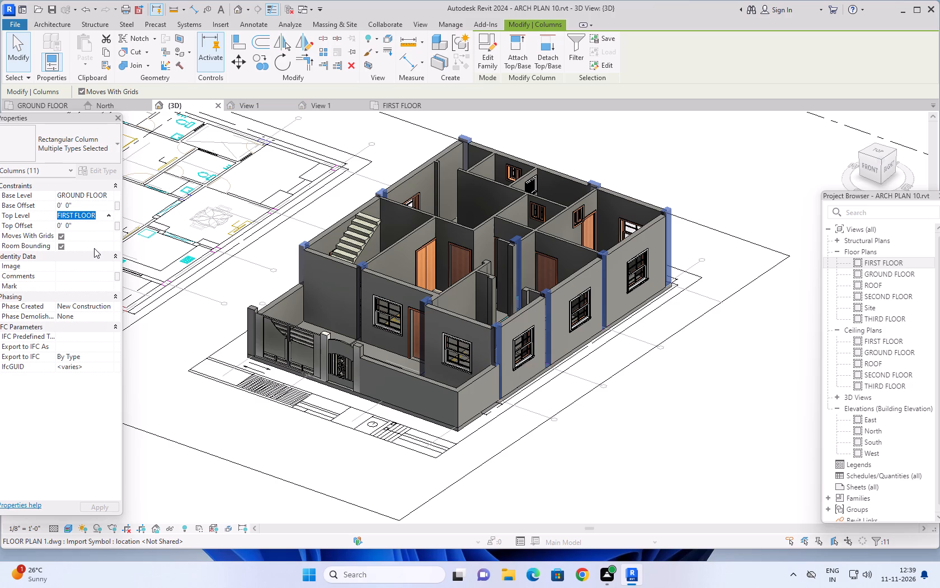
click(96, 242)
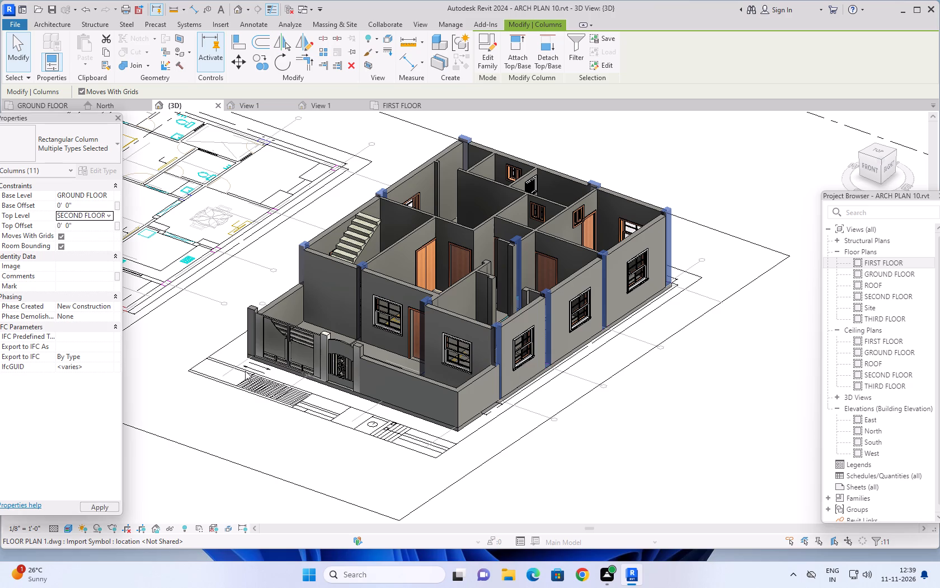
key(Escape)
key(Escape)
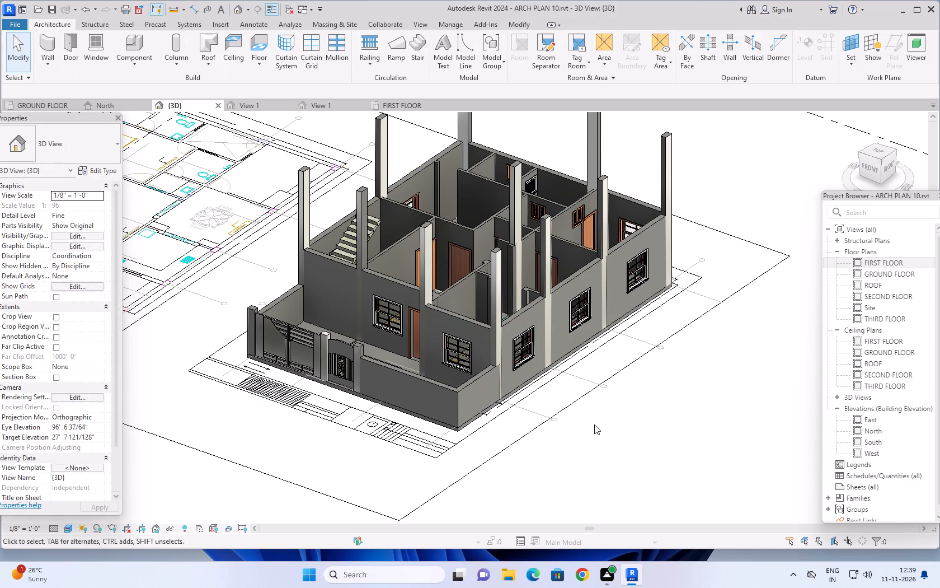
key(Escape)
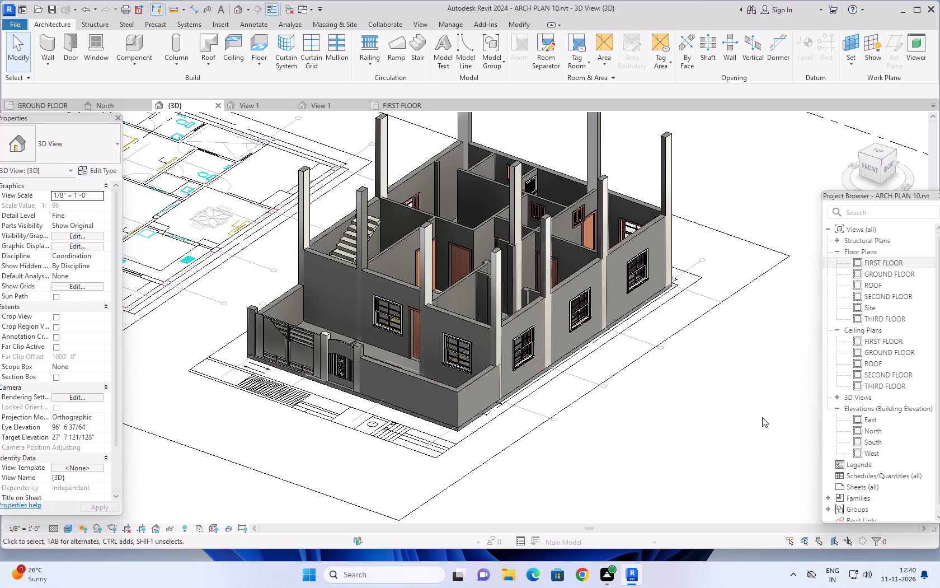
Inspect the house model and its columns in the {3D} view from the front corner and from above.
scroll(753, 418, down, 3)
middle_drag(708, 419, 736, 376)
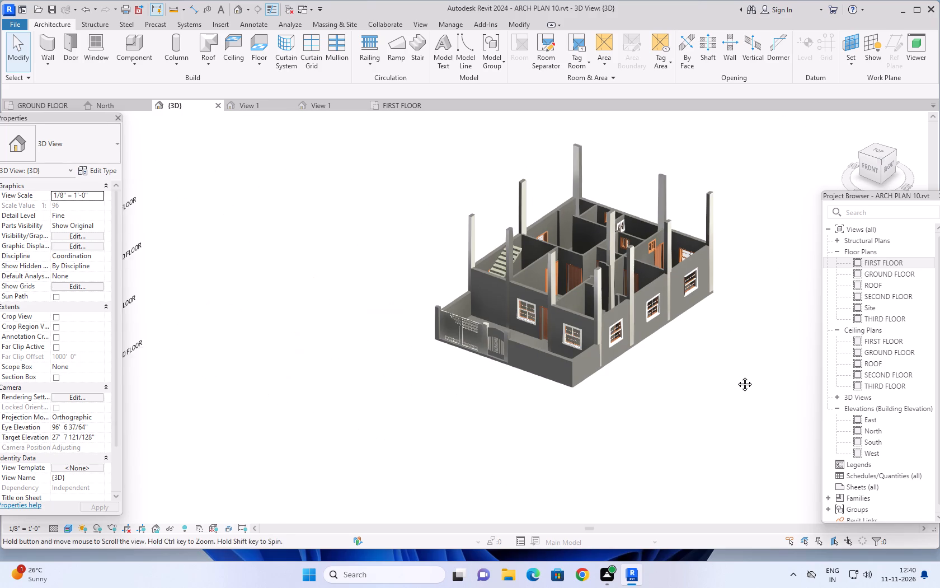
middle_drag(736, 376, 736, 375)
scroll(664, 422, up, 2)
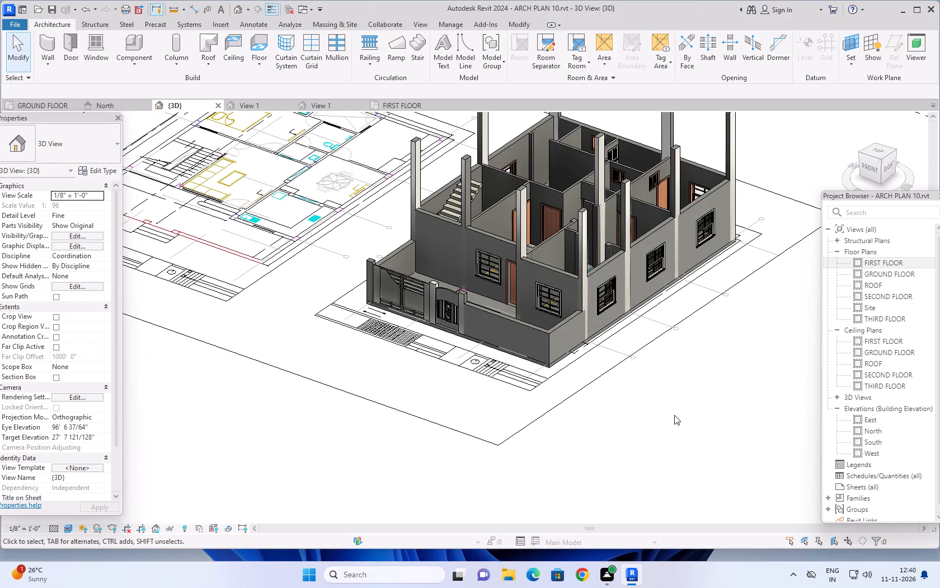
scroll(675, 412, up, 2)
scroll(670, 386, down, 6)
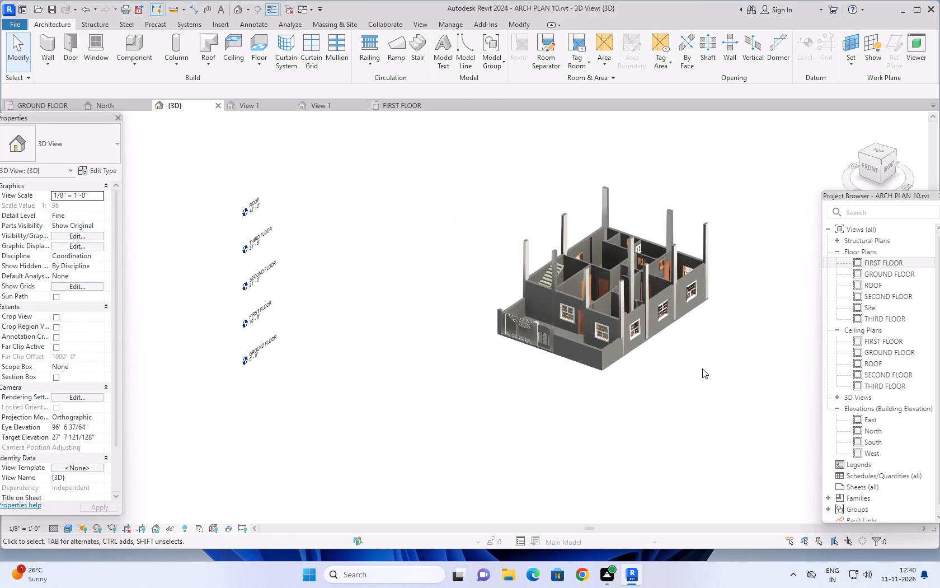
shift+middle_drag(695, 357, 750, 444)
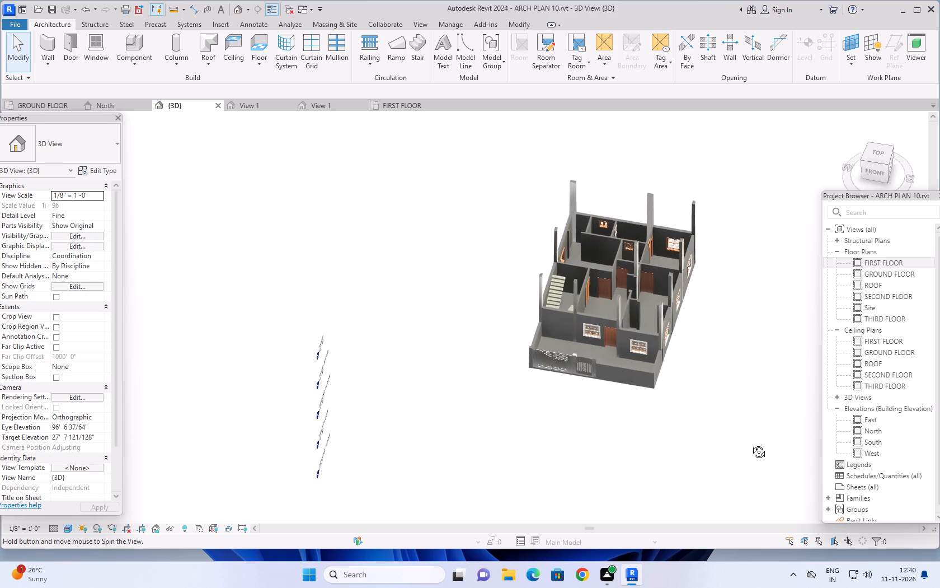
shift+middle_drag(750, 444, 751, 444)
middle_drag(749, 272, 774, 417)
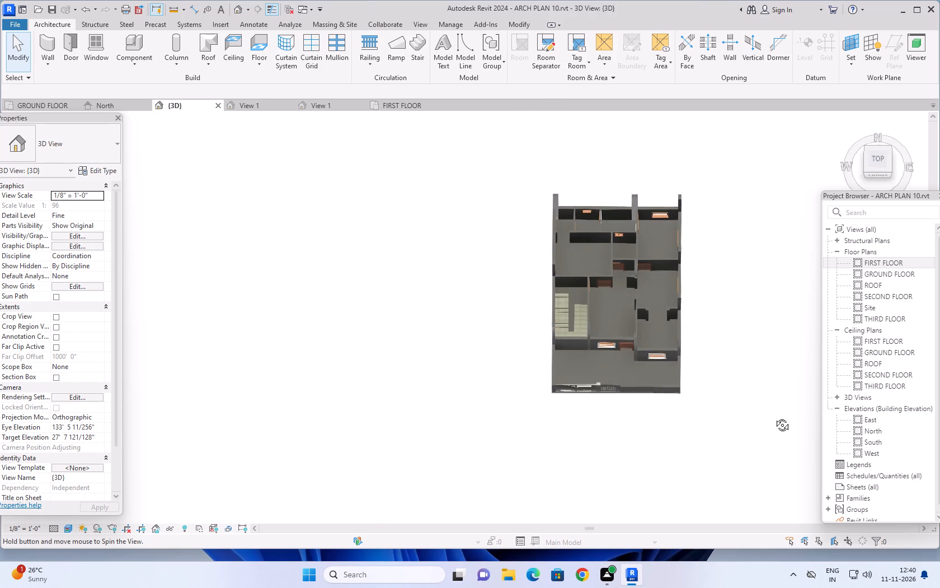
middle_drag(774, 417, 727, 333)
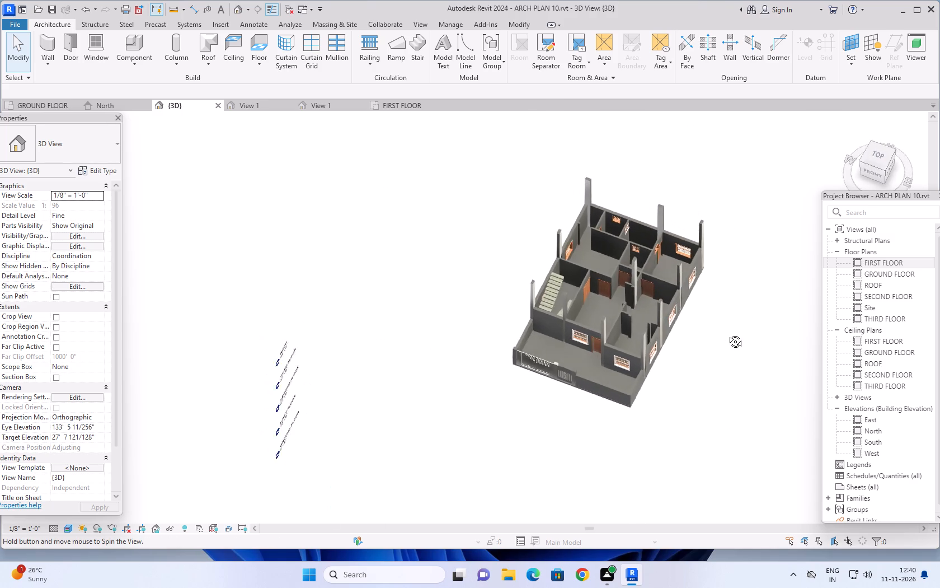
Inspect the house model in the {3D} view from the front and above.
middle_drag(727, 333, 739, 337)
scroll(736, 313, up, 2)
middle_drag(741, 275, 751, 342)
shift+middle_drag(751, 342, 775, 293)
shift+scroll(751, 342, up, 1)
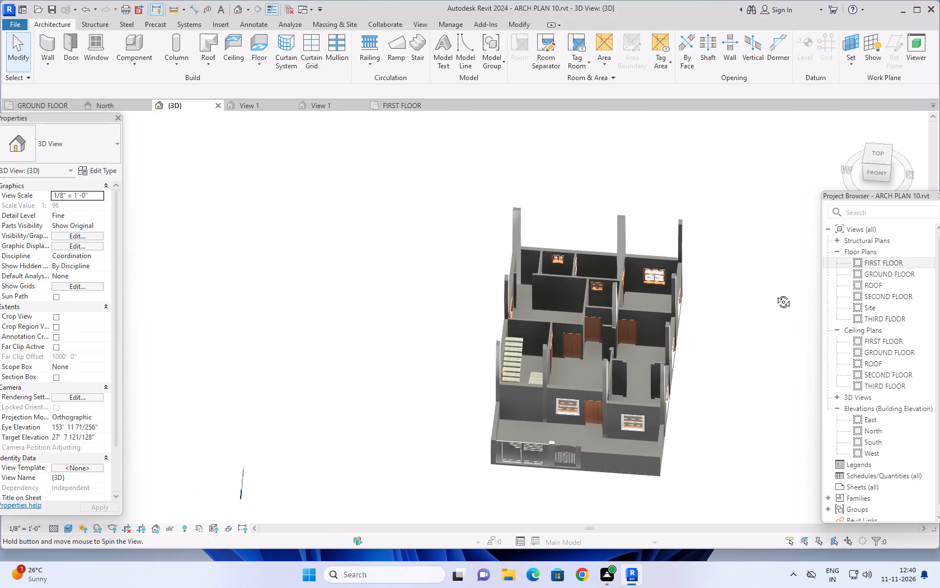
shift+middle_drag(775, 293, 781, 296)
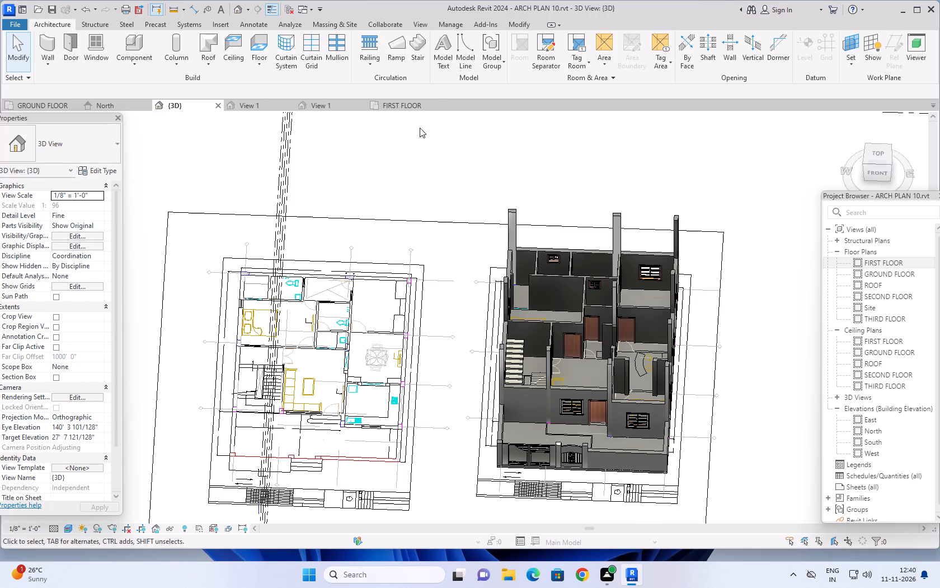
In the FIRST FLOOR plan view, draw a flipped 9" wall along grid 1's outer face from the grid A column to the grid C column.
click(407, 109)
scroll(547, 258, up, 2)
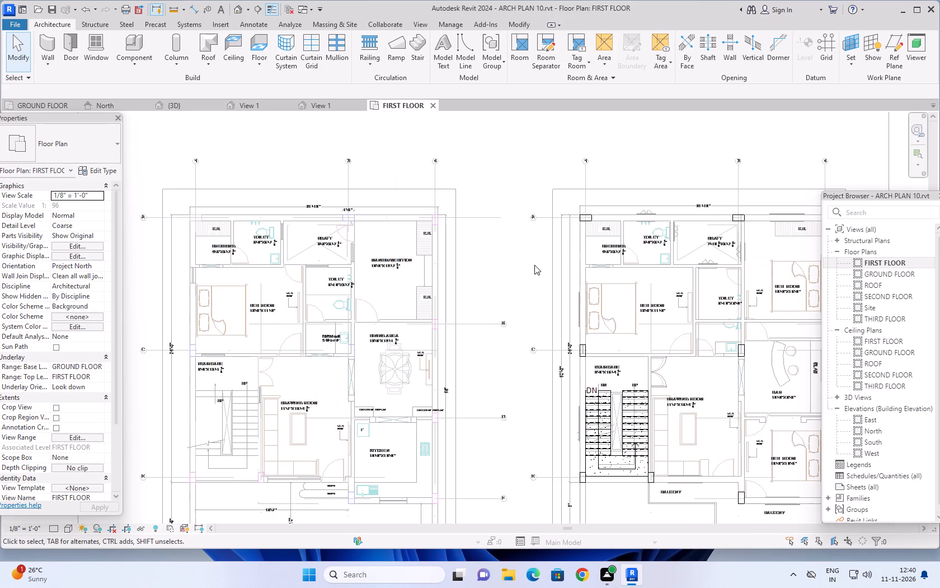
middle_drag(532, 265, 454, 223)
scroll(449, 237, up, 2)
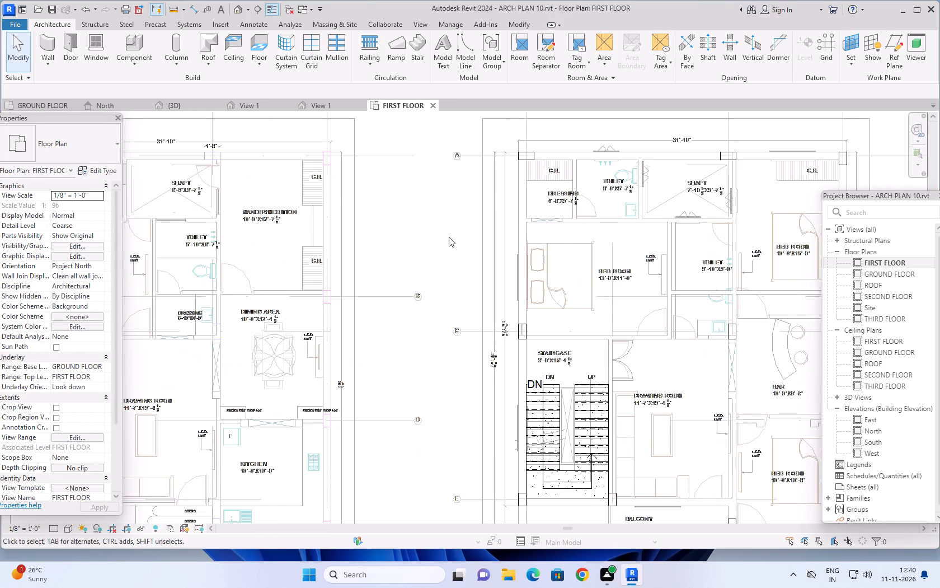
key(Escape)
key(Escape)
middle_drag(441, 227, 409, 214)
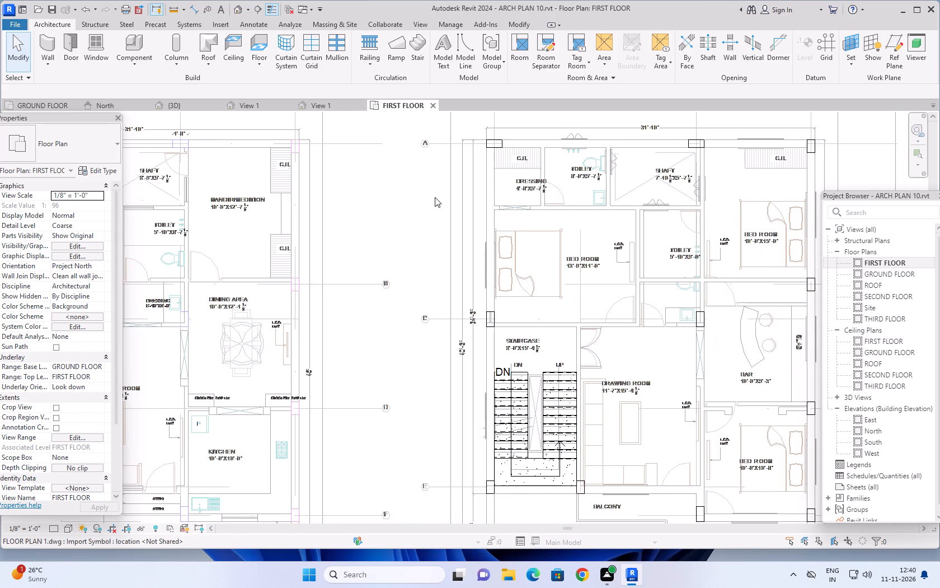
click(40, 41)
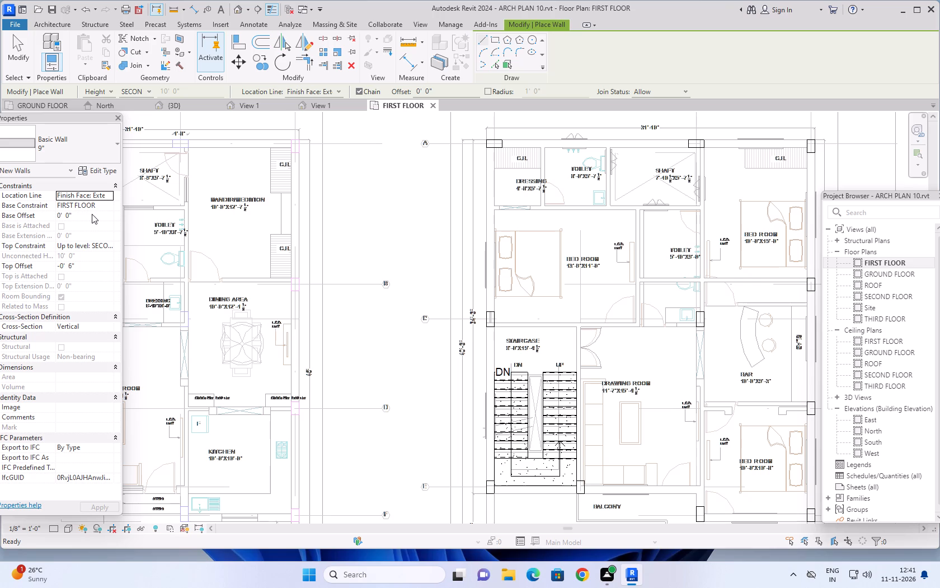
scroll(469, 151, up, 1)
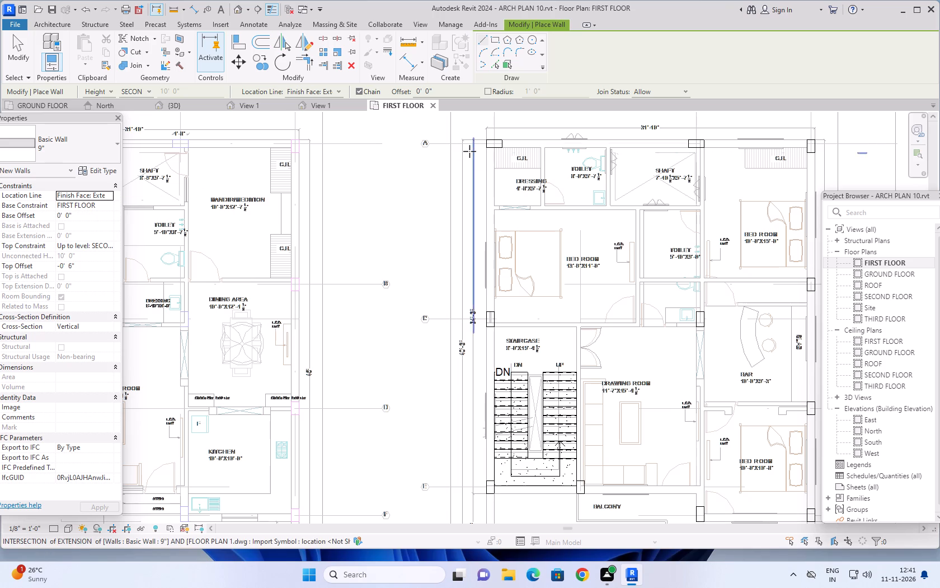
scroll(469, 151, up, 1)
click(492, 146)
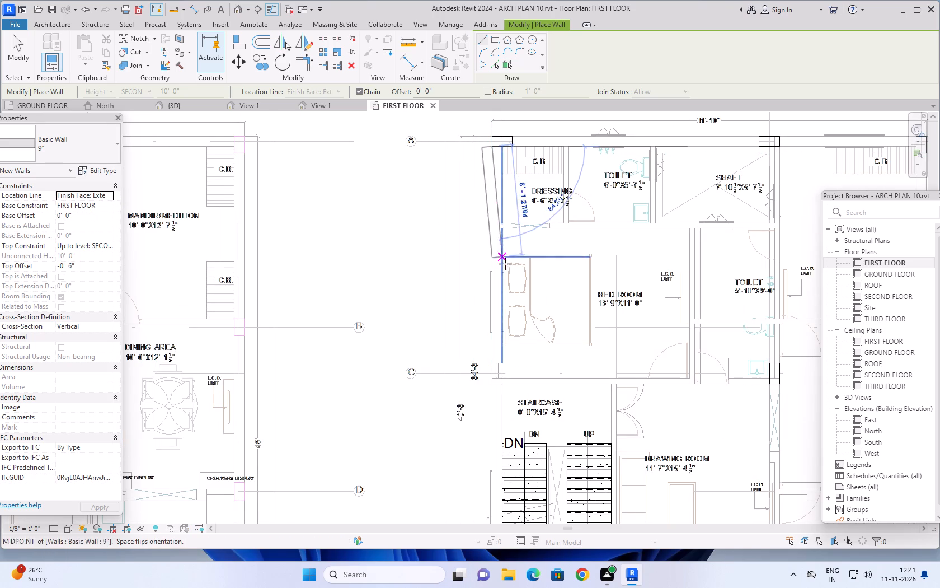
key(space)
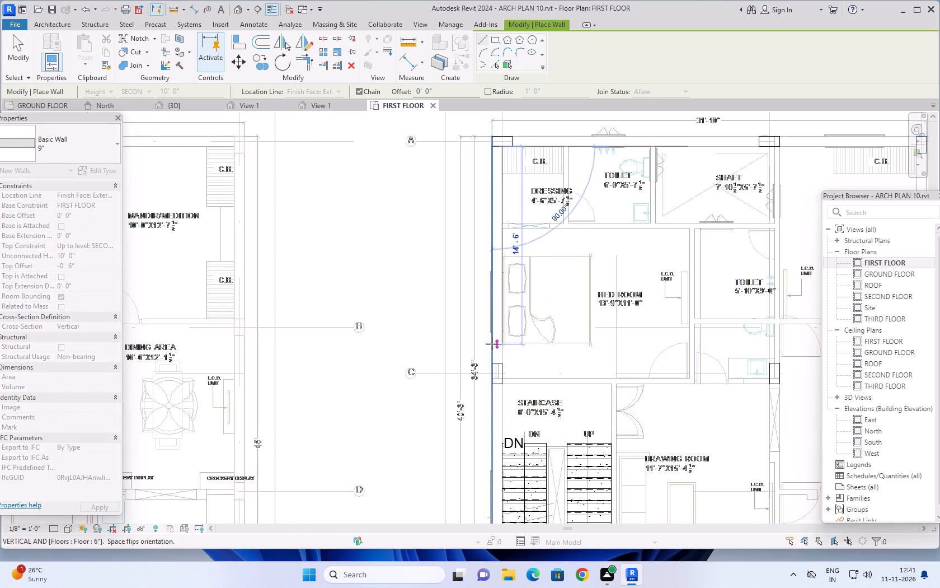
click(492, 365)
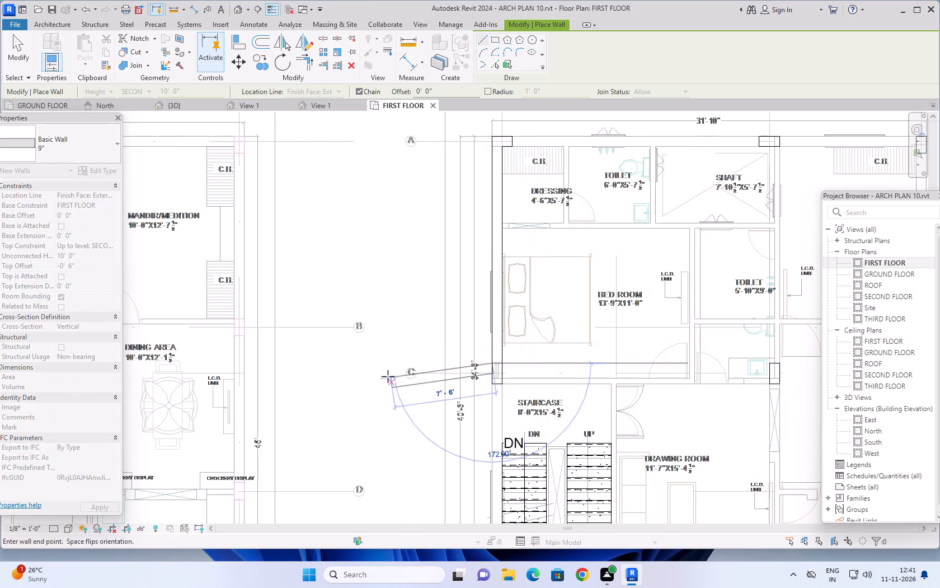
key(Escape)
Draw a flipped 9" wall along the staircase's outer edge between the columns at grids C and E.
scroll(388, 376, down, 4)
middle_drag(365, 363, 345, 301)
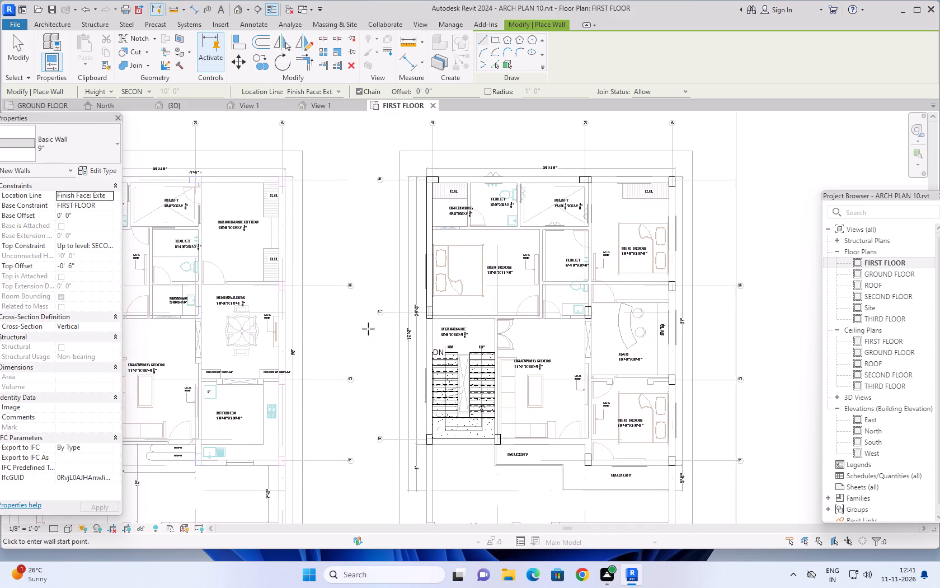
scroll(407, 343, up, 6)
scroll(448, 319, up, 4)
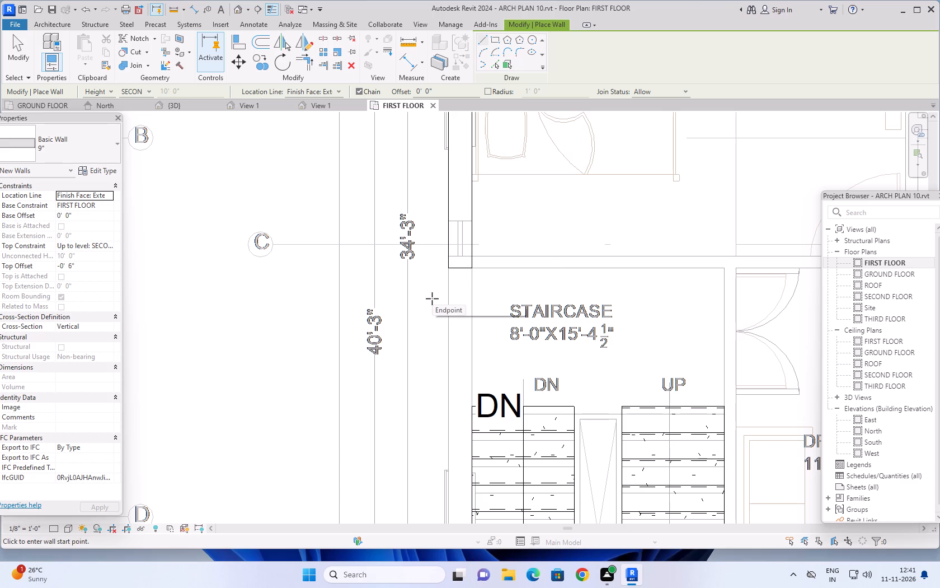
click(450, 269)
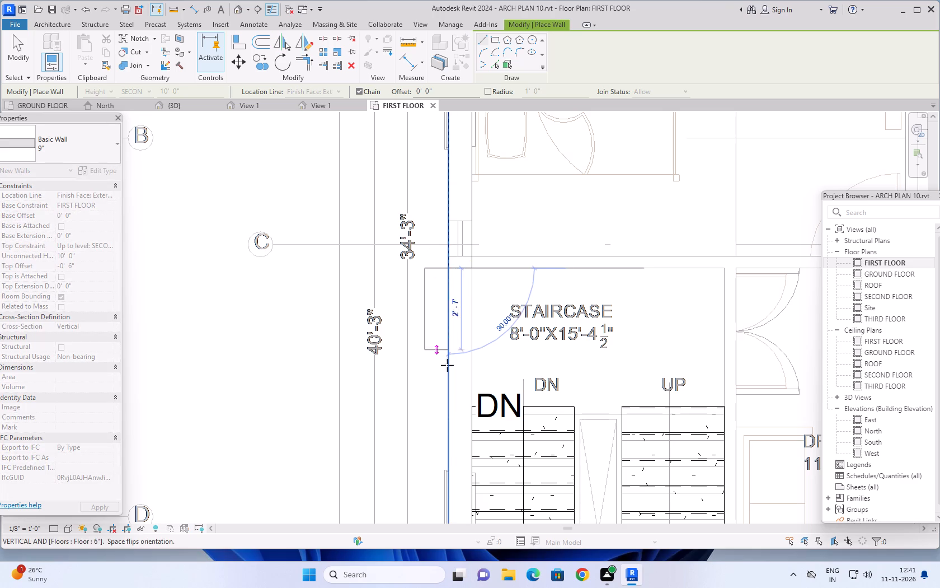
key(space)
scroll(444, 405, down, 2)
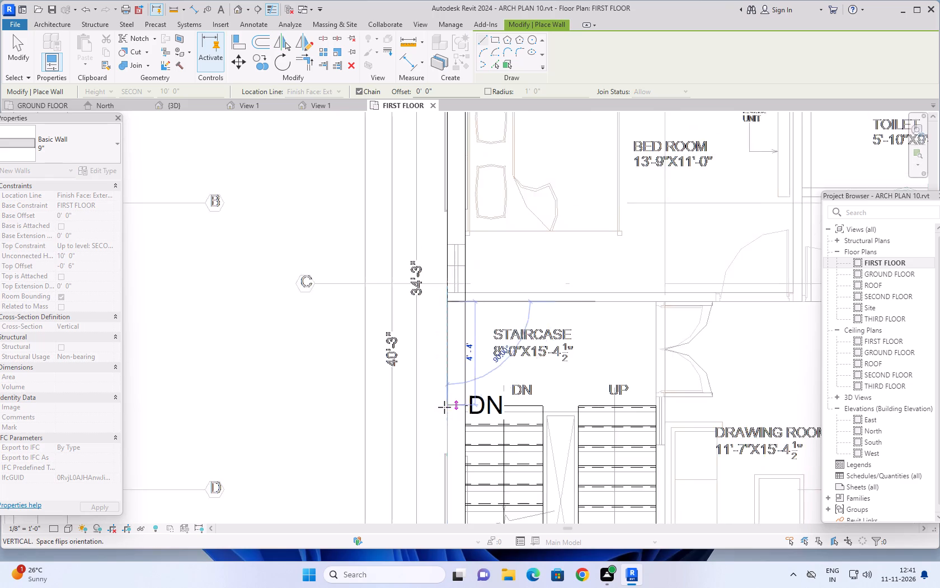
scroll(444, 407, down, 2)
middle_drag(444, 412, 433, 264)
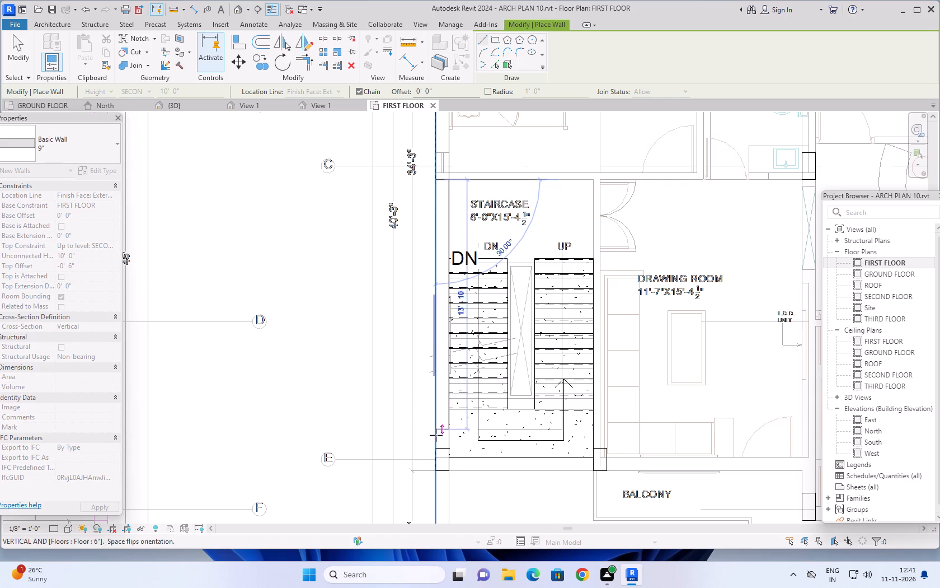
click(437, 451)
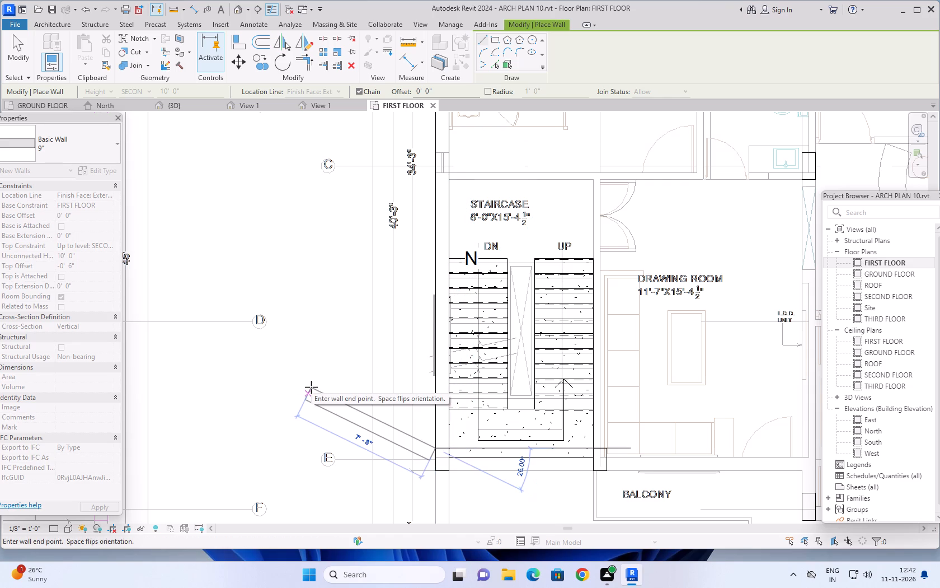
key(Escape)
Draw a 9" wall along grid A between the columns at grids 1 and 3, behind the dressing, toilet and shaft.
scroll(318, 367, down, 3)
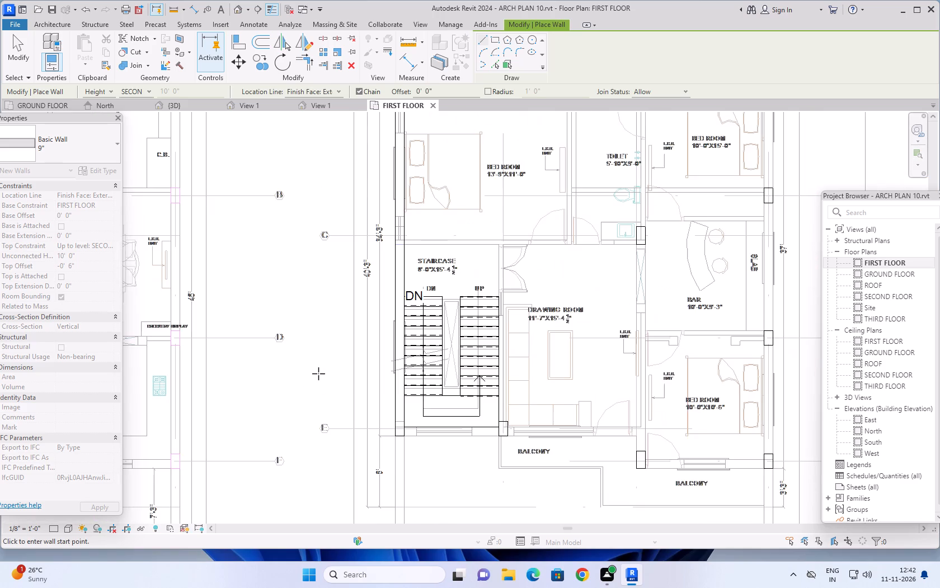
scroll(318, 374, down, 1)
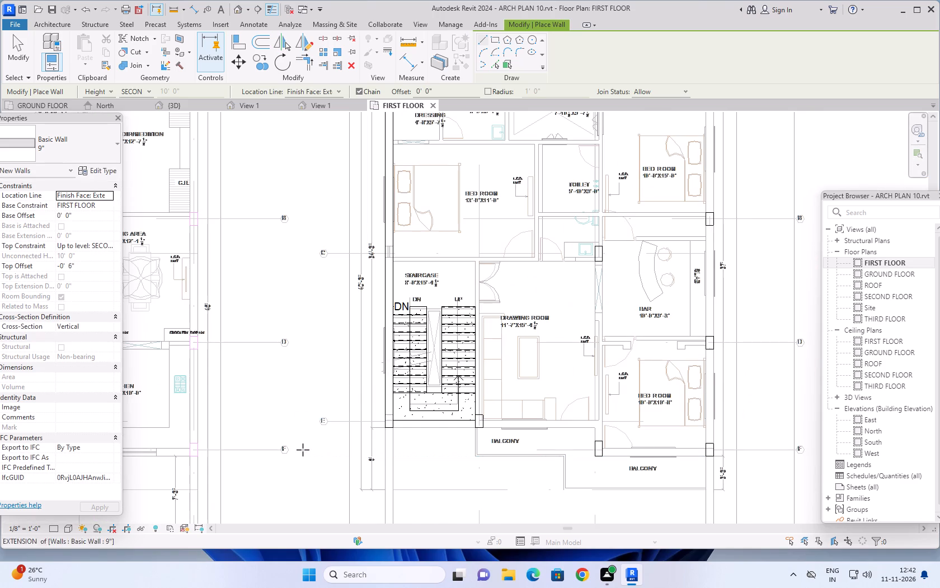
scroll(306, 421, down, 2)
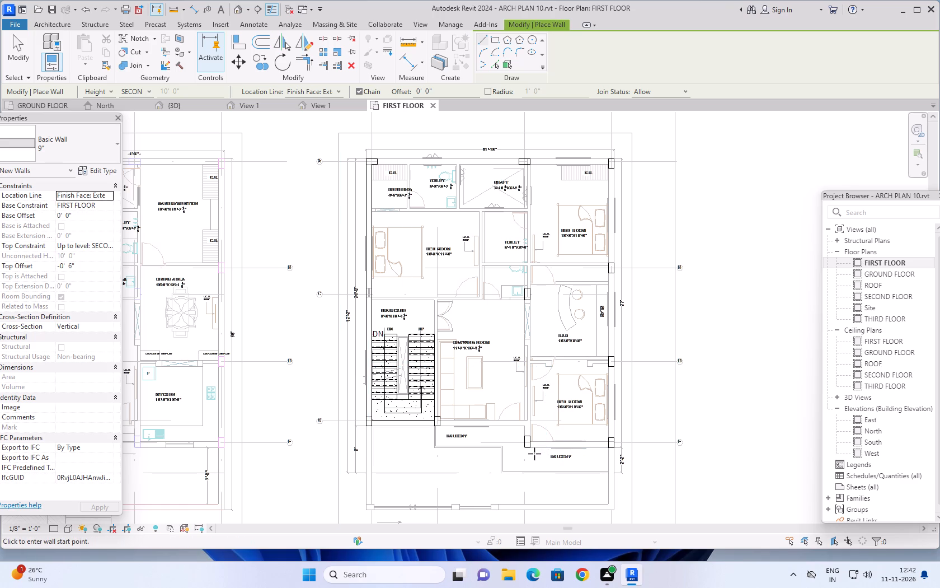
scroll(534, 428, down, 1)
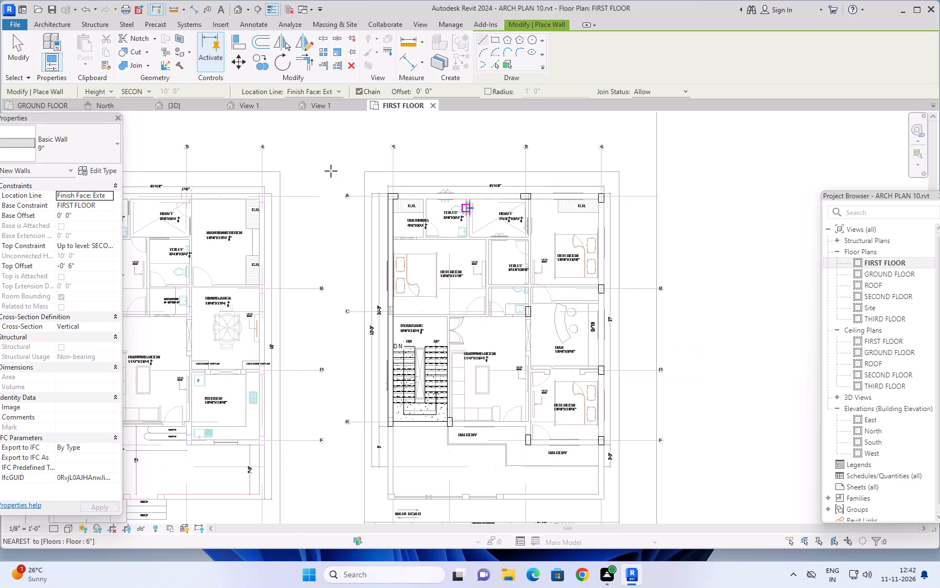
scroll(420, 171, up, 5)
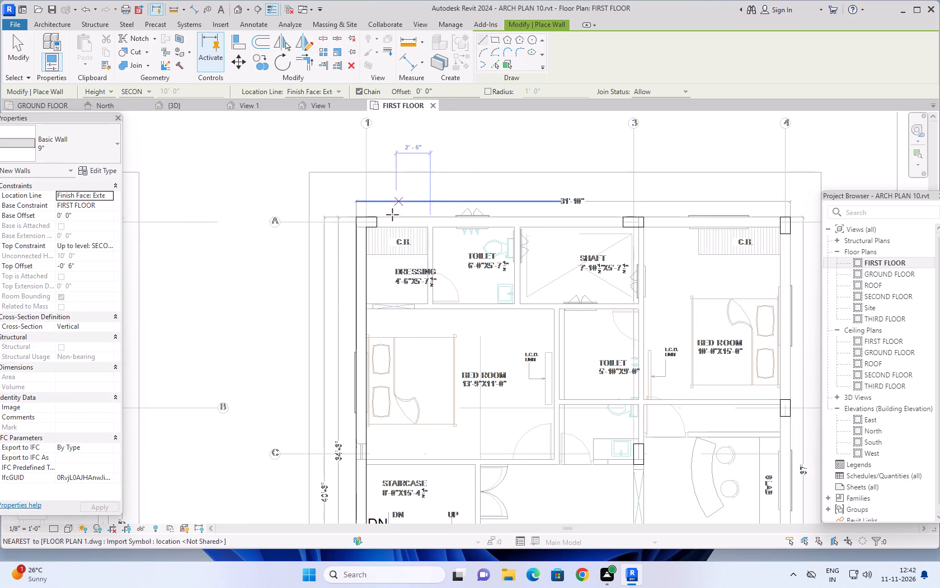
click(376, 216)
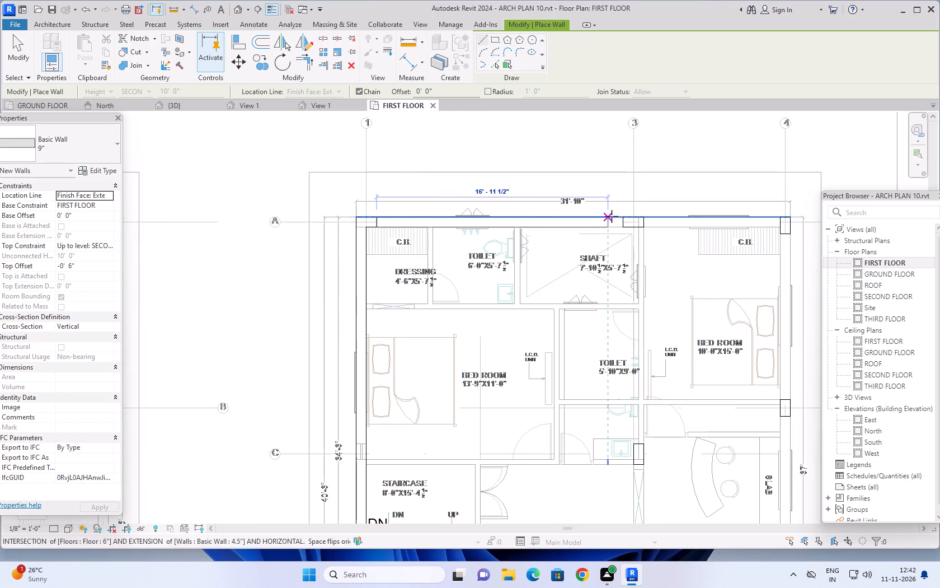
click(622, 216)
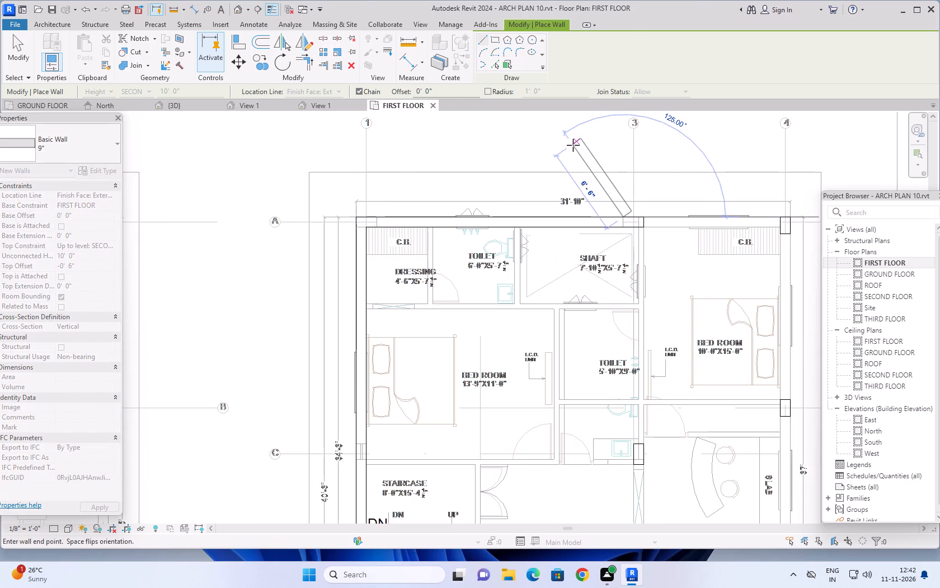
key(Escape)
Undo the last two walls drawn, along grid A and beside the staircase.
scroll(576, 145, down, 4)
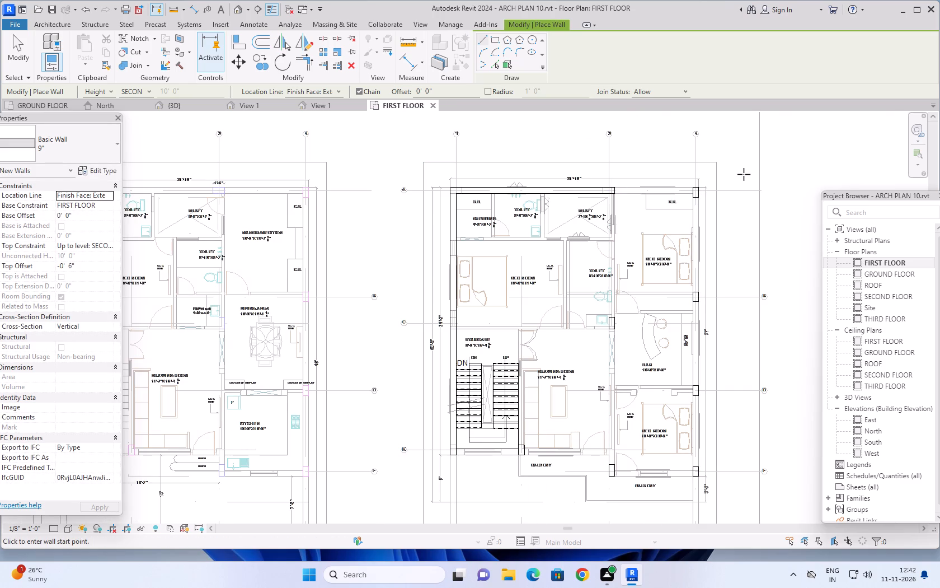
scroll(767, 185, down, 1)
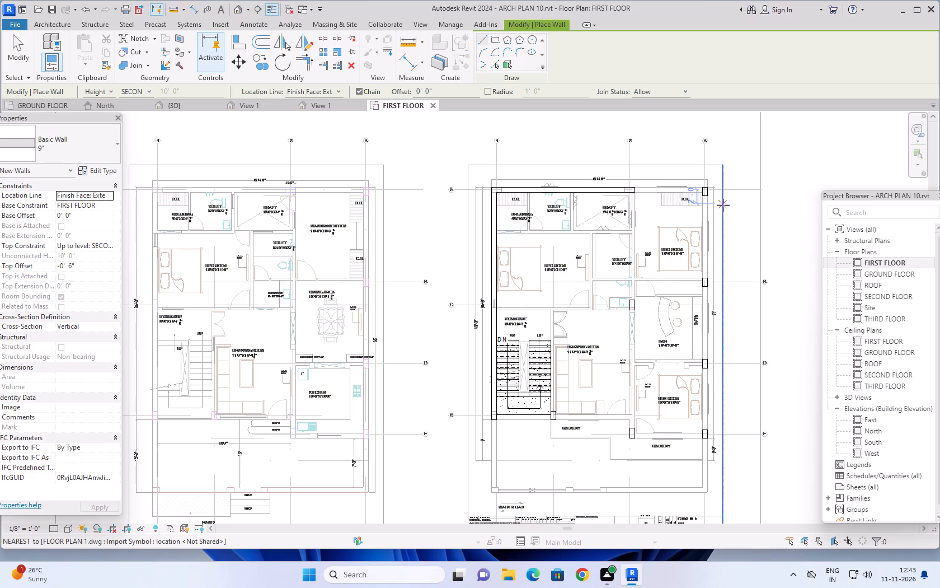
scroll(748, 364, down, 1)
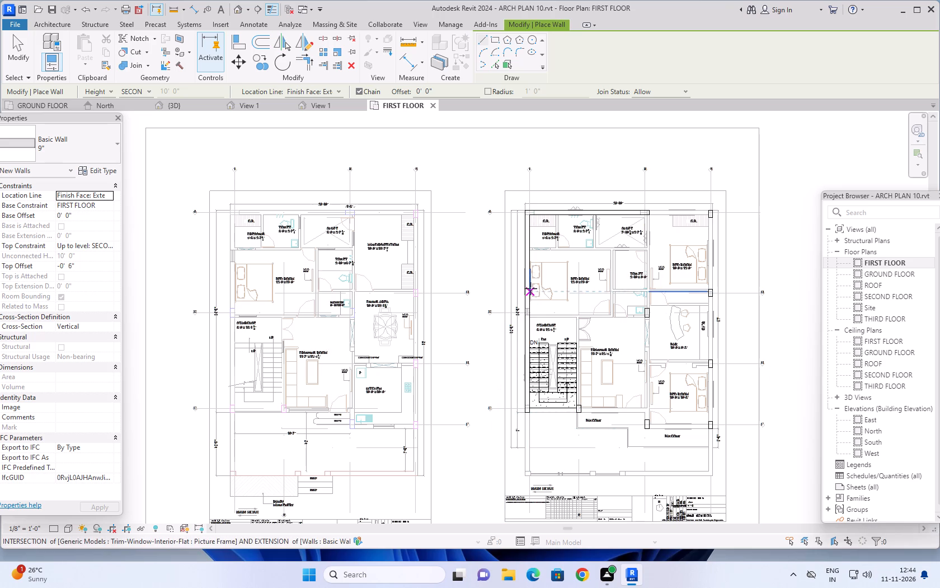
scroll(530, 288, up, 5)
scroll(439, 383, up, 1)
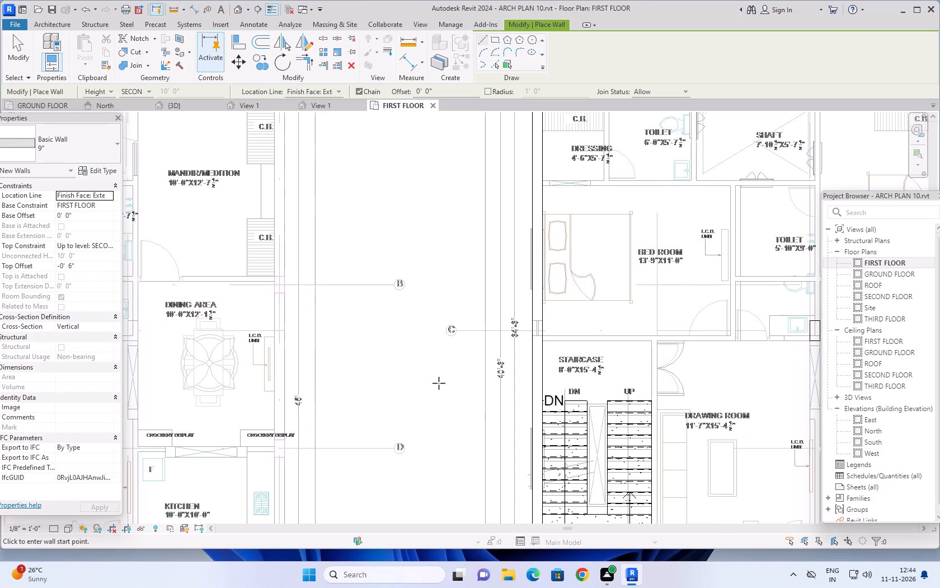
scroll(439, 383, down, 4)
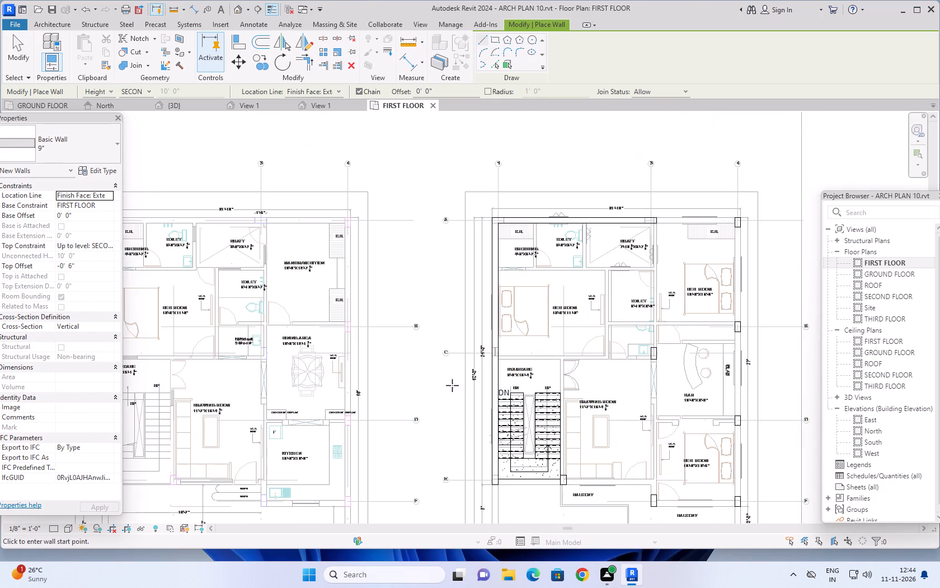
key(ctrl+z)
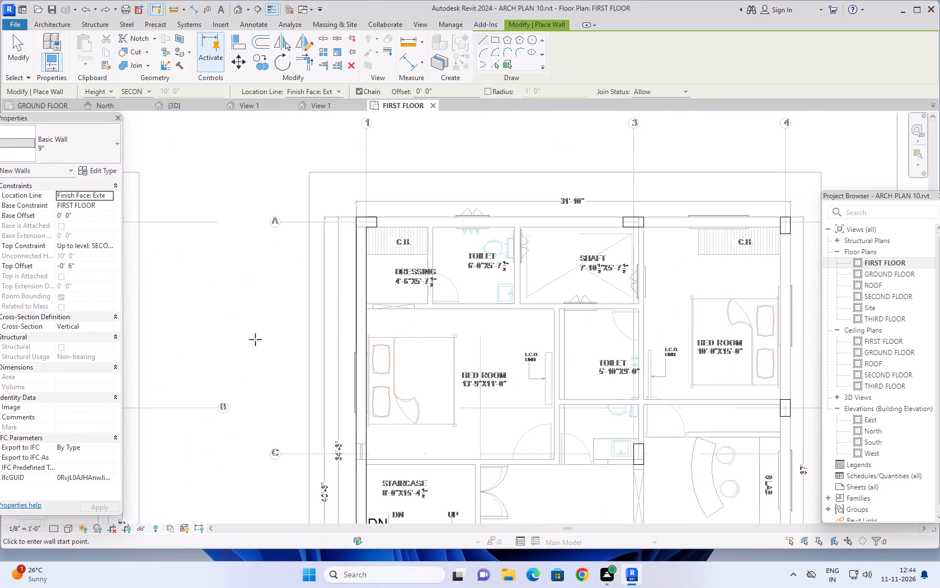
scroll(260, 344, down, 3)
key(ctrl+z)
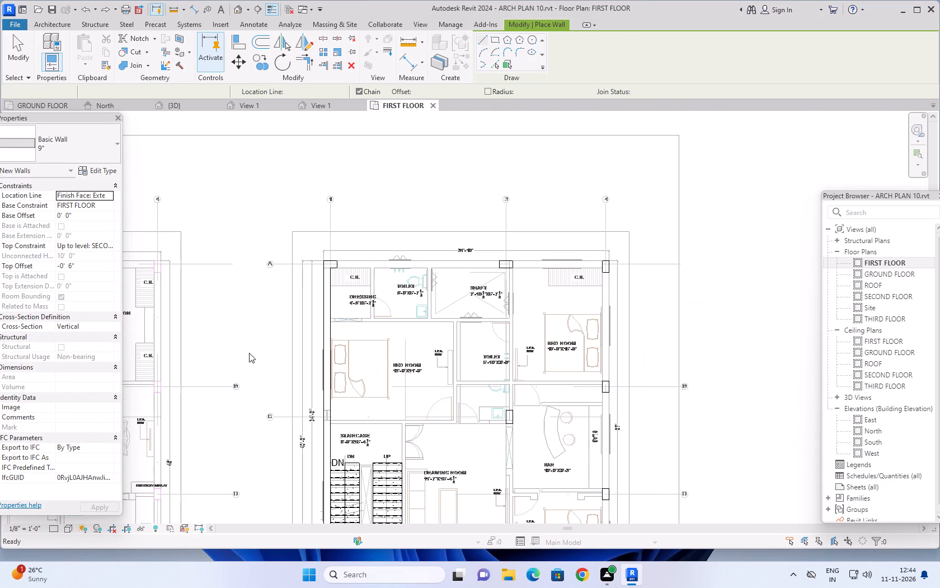
Draw a flipped 9" wall along the staircase's outer edge from the grid C column to the grid E column.
scroll(283, 342, down, 3)
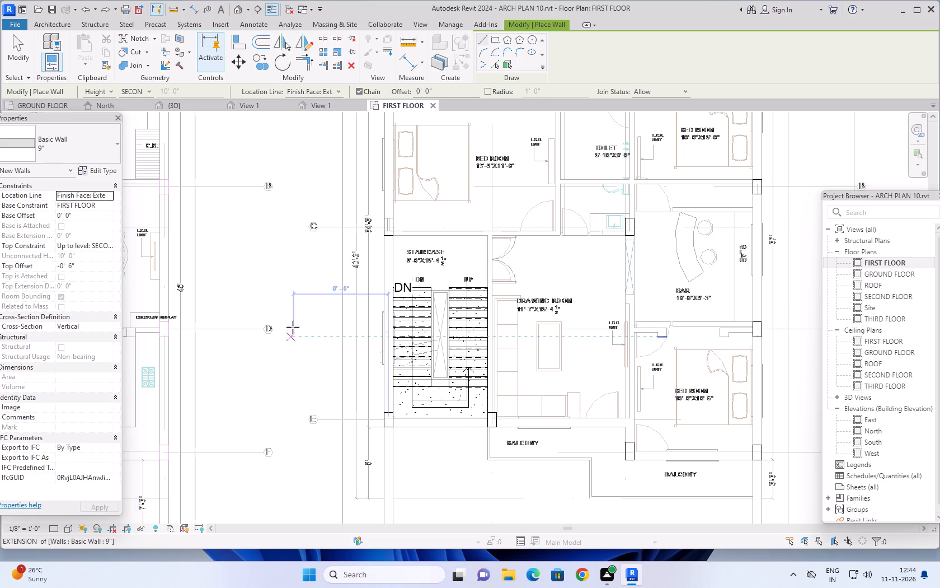
scroll(363, 252, up, 7)
scroll(405, 227, up, 6)
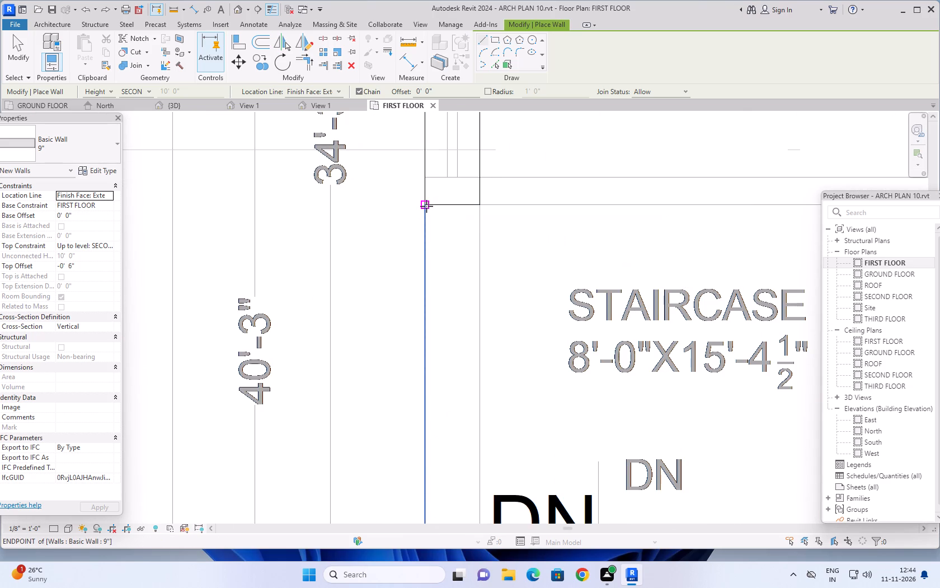
scroll(440, 248, down, 2)
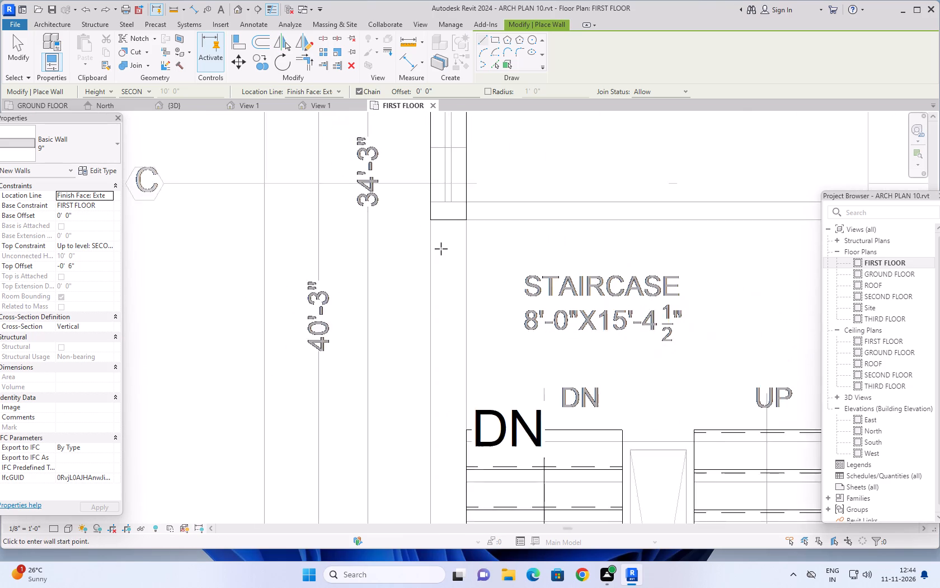
scroll(441, 249, down, 7)
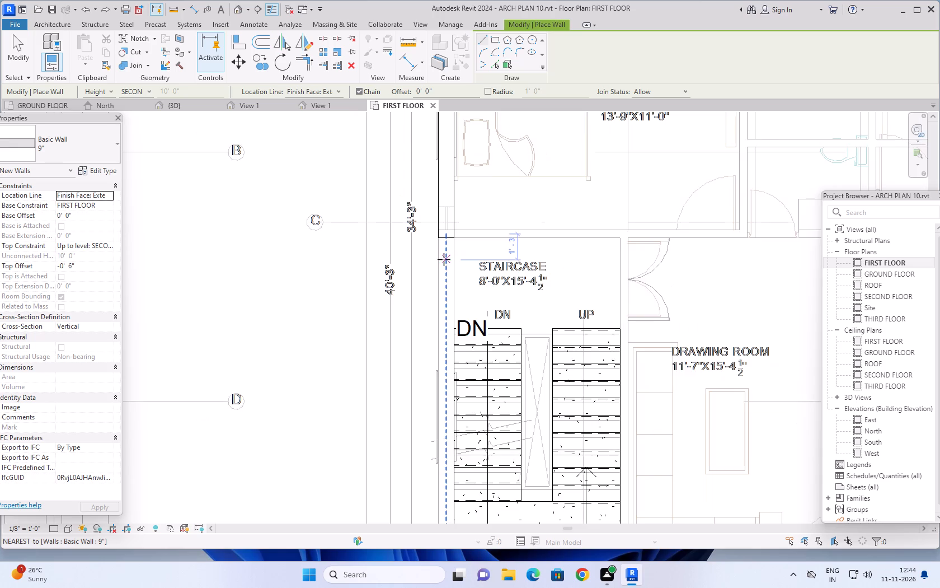
scroll(444, 259, down, 8)
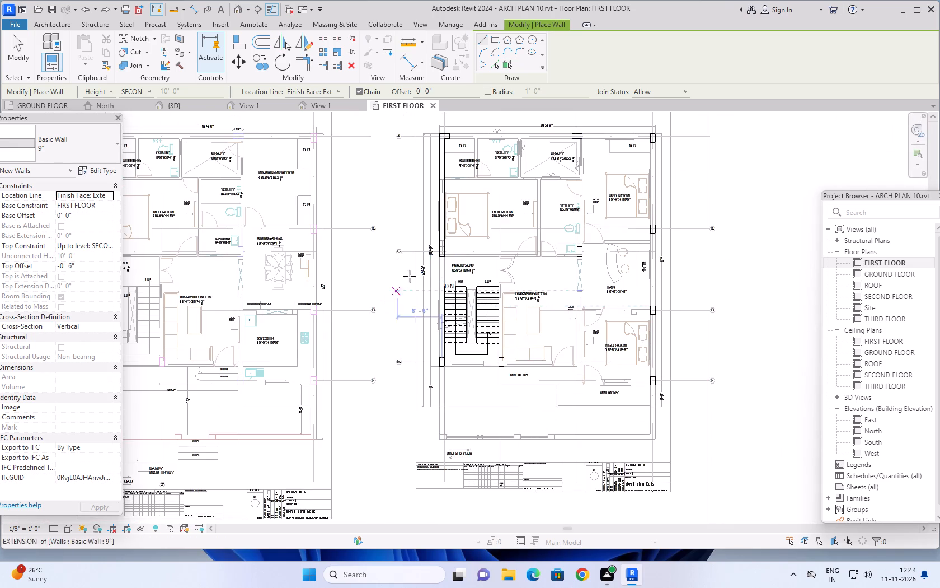
scroll(430, 255, up, 15)
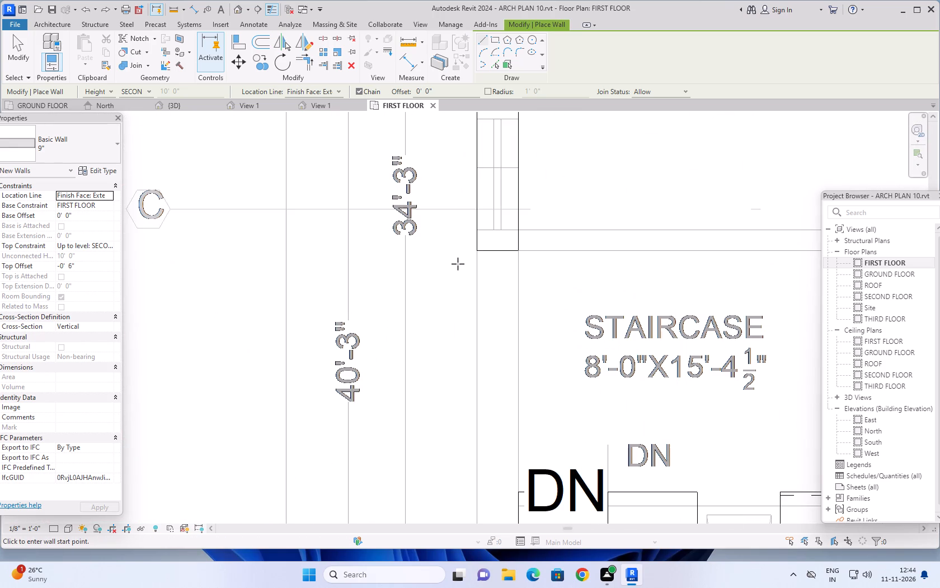
click(479, 252)
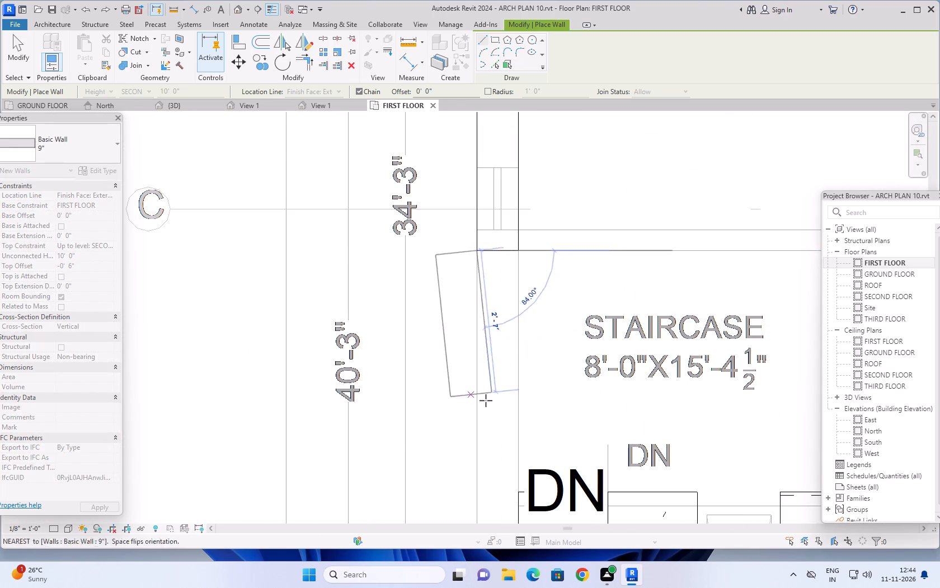
key(space)
scroll(479, 407, down, 8)
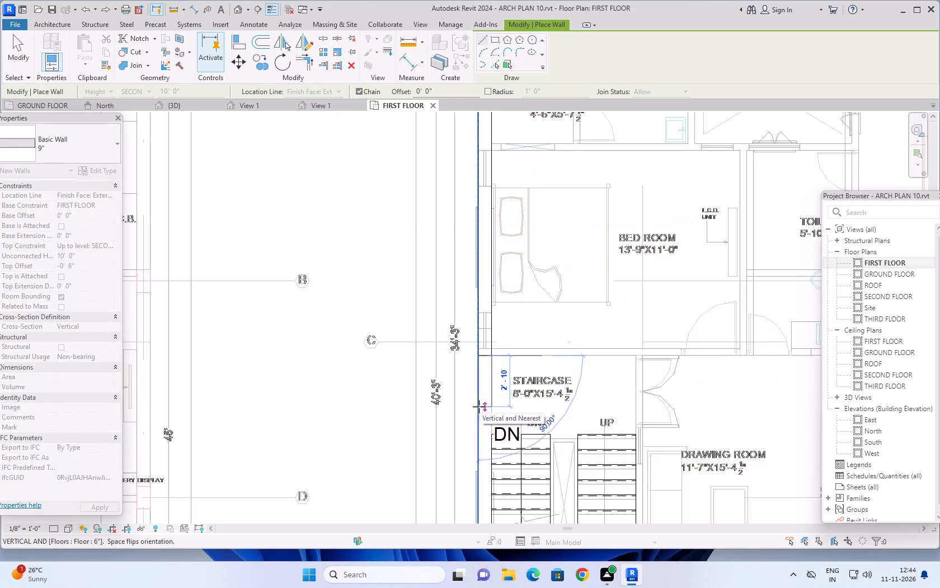
scroll(479, 407, down, 6)
middle_drag(479, 407, 449, 253)
scroll(448, 344, up, 5)
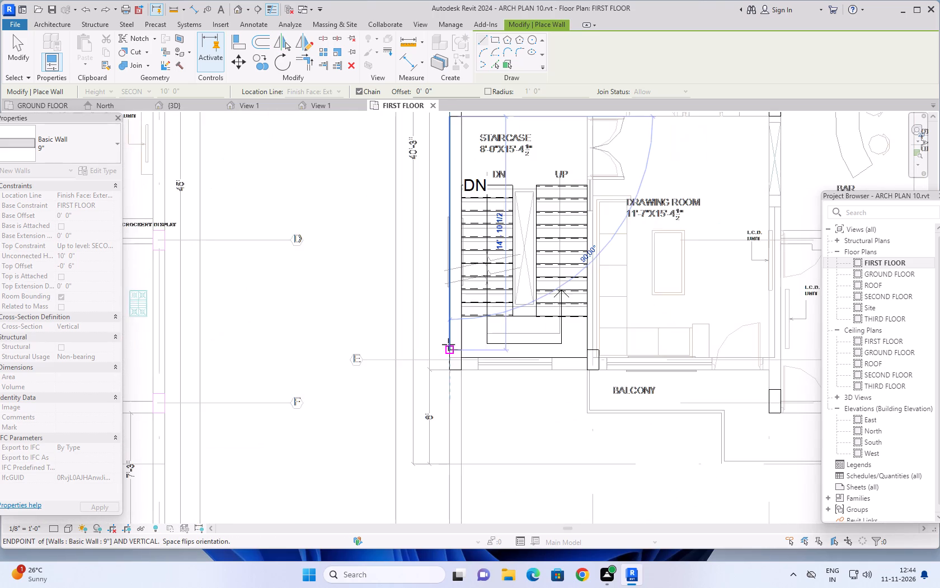
scroll(448, 344, up, 8)
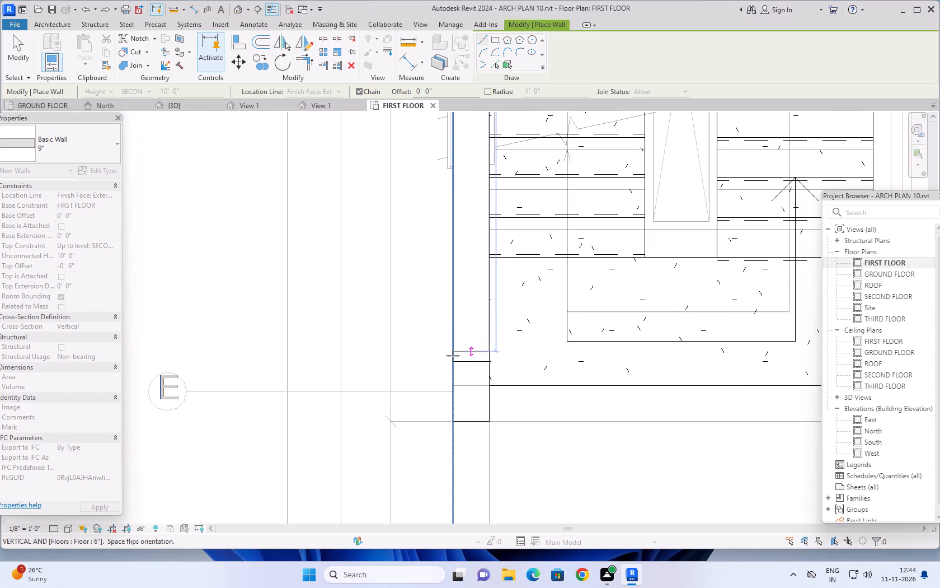
click(453, 362)
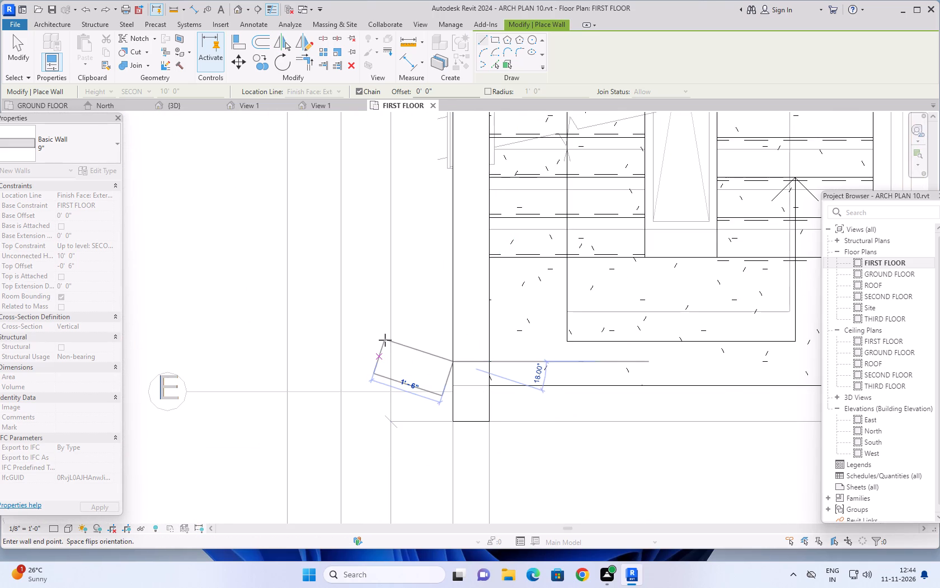
key(Escape)
Draw a 9" wall about 18'-1" long along grid A's outer face, from the grid 1 column to the grid 3 column.
scroll(404, 340, down, 9)
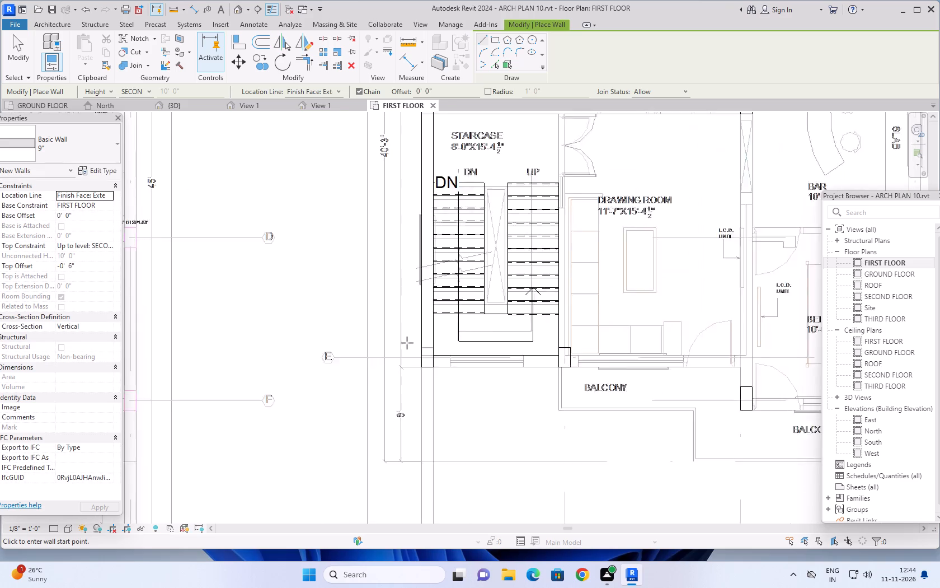
scroll(407, 343, down, 4)
scroll(345, 286, down, 3)
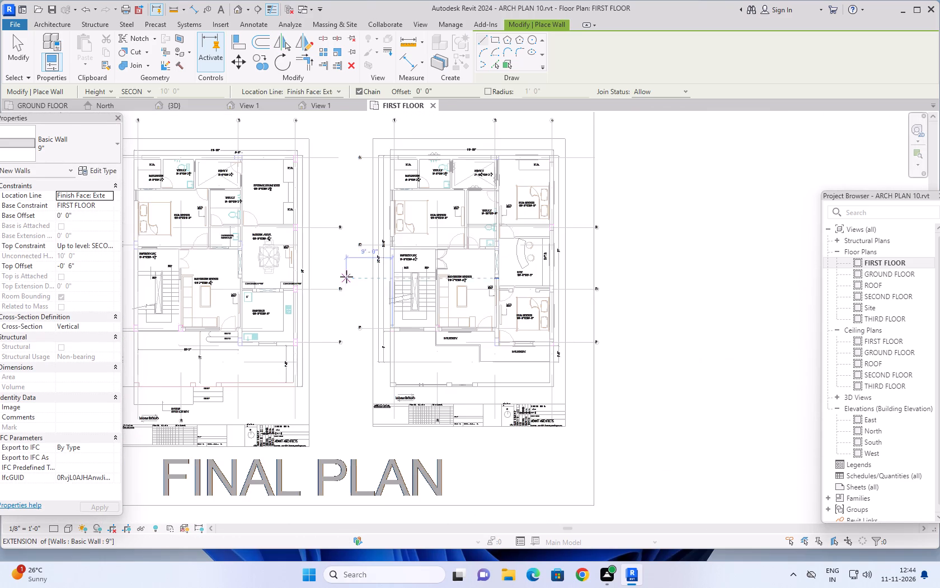
scroll(347, 271, down, 1)
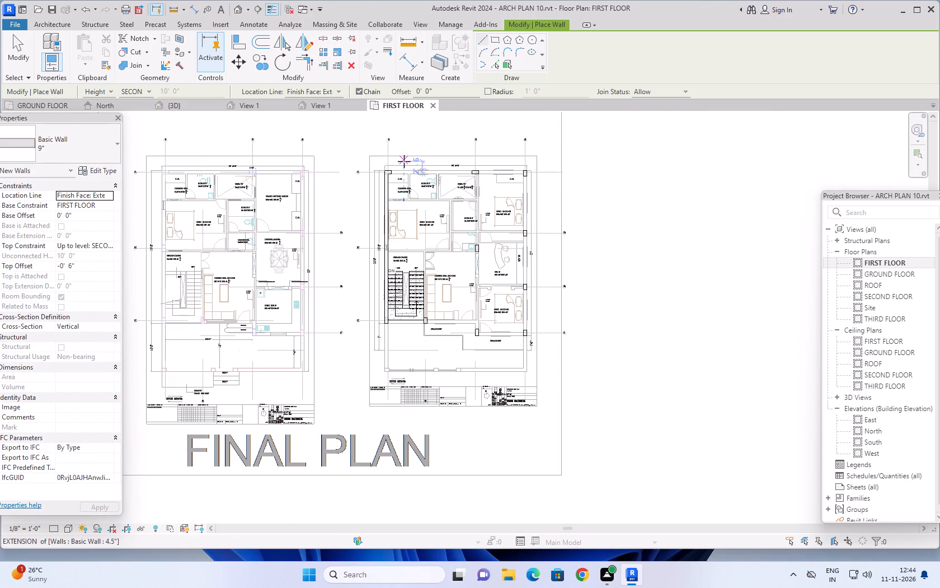
scroll(404, 161, up, 9)
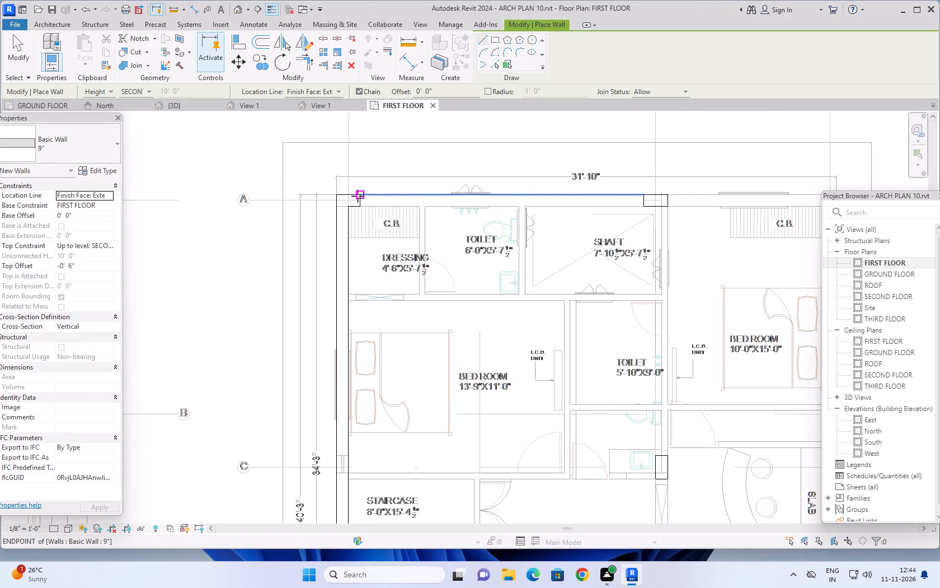
click(361, 194)
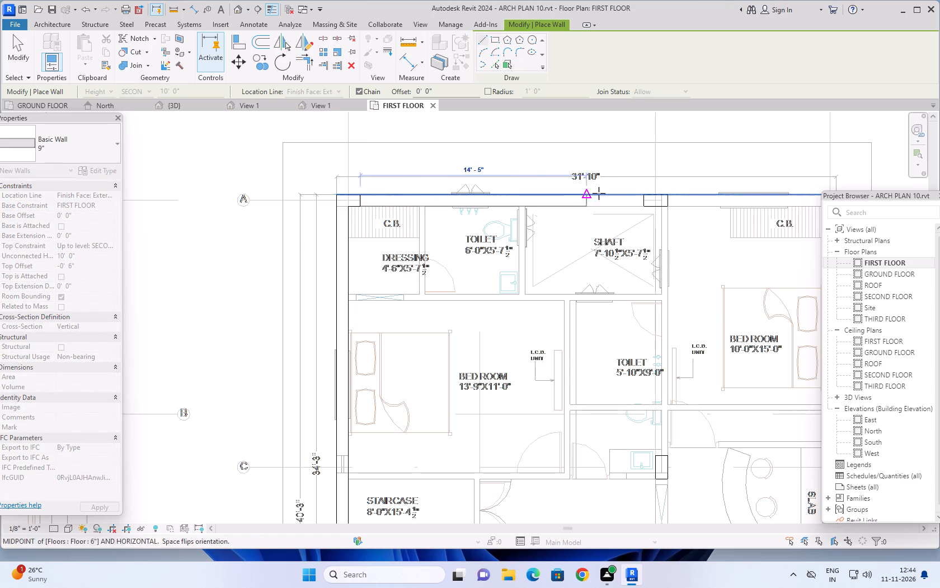
click(644, 193)
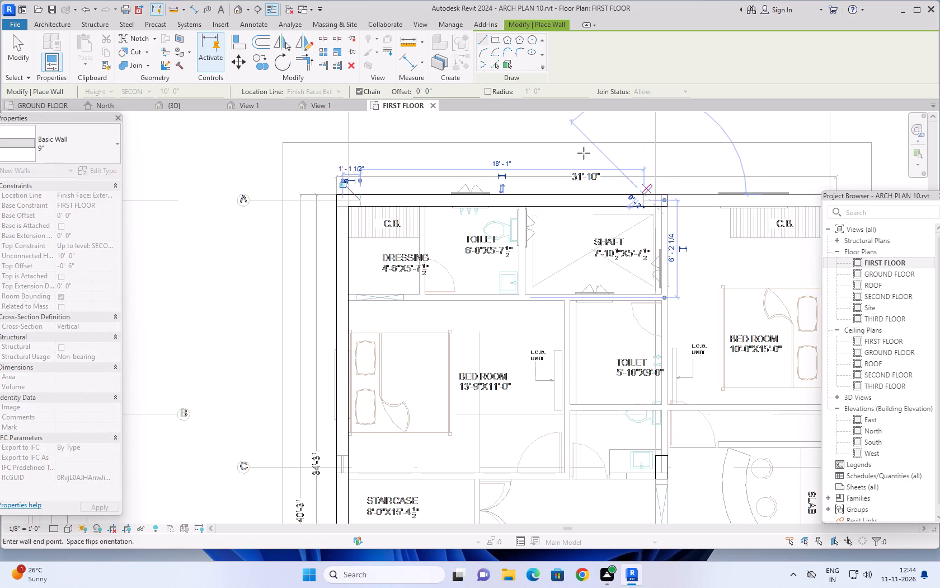
key(Escape)
Draw a 9" wall about 10'-0" long along grid A behind the 10'-0"X15'-0" bedroom, between the columns at grids 3 and 4.
scroll(650, 140, down, 4)
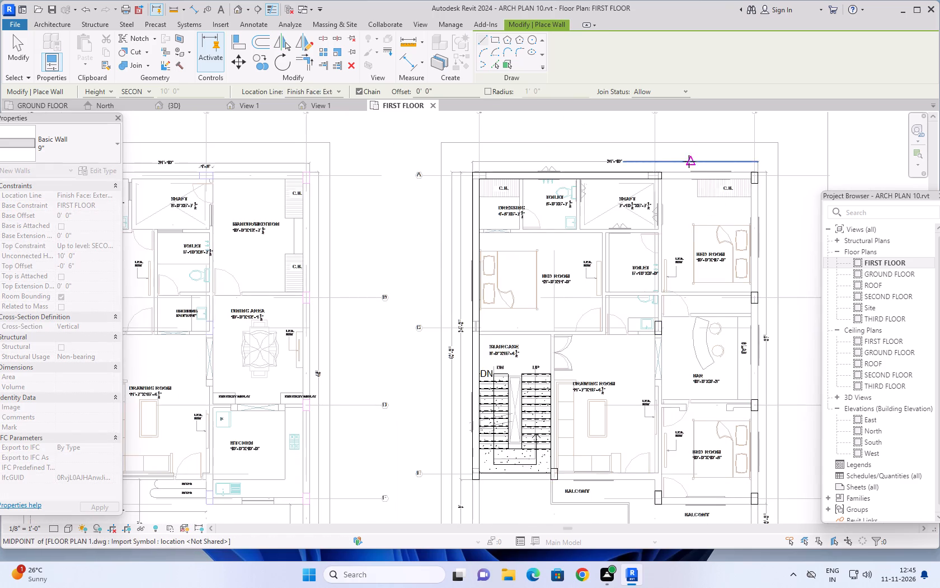
middle_drag(688, 161, 540, 160)
scroll(528, 176, up, 9)
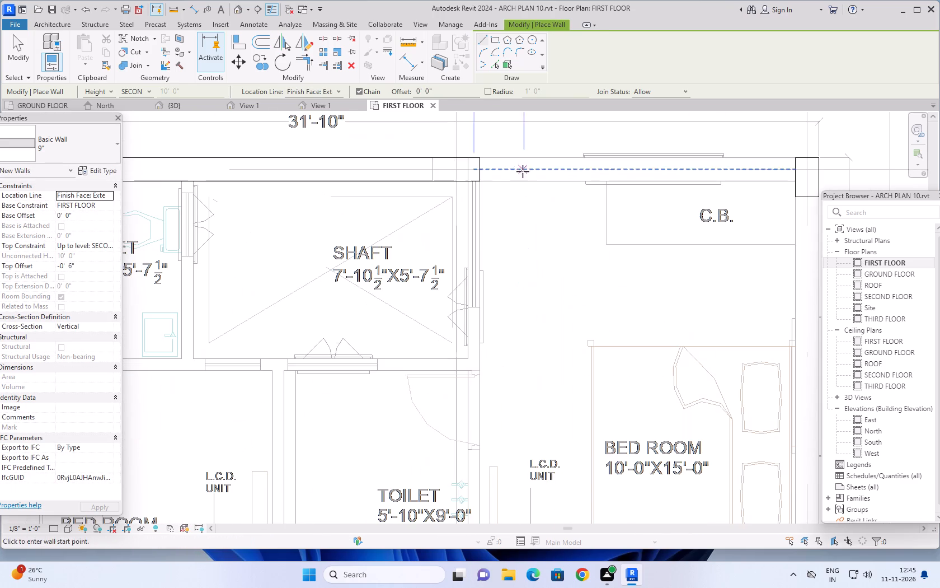
scroll(481, 149, up, 1)
click(481, 158)
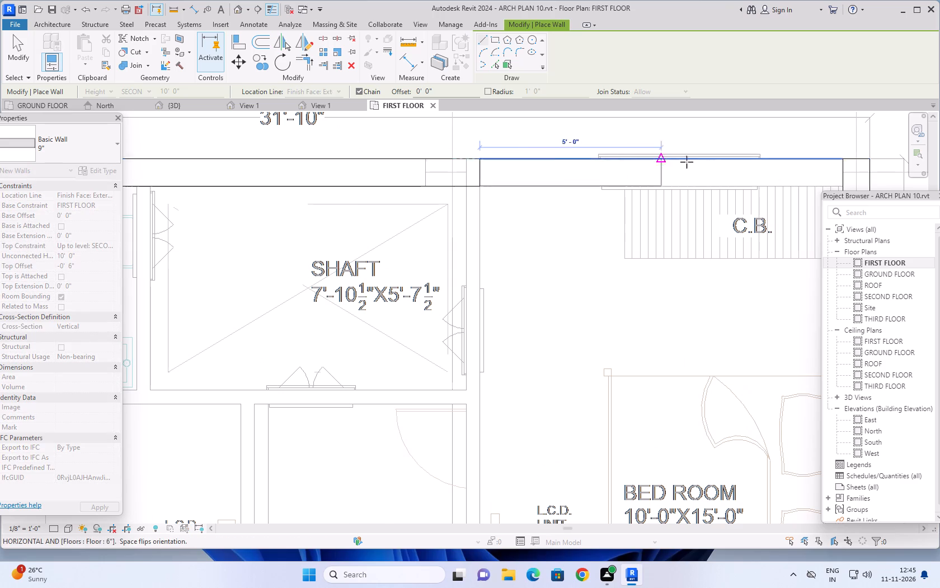
click(841, 158)
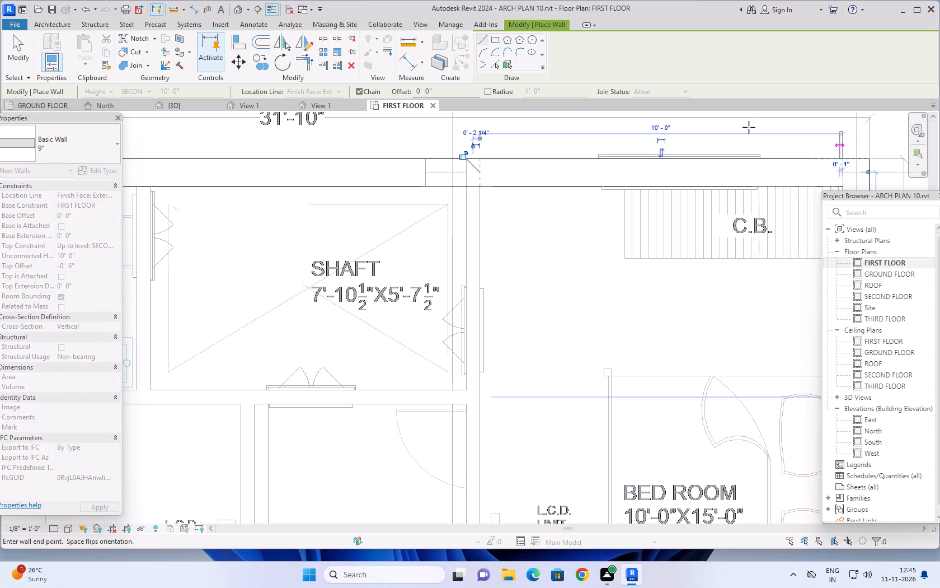
key(Escape)
Draw a 9" wall about 12'-1 1/2" long along the 10'-0"X15'-0" bedroom's outer side, from the grid A column to the grid B column.
scroll(752, 129, down, 9)
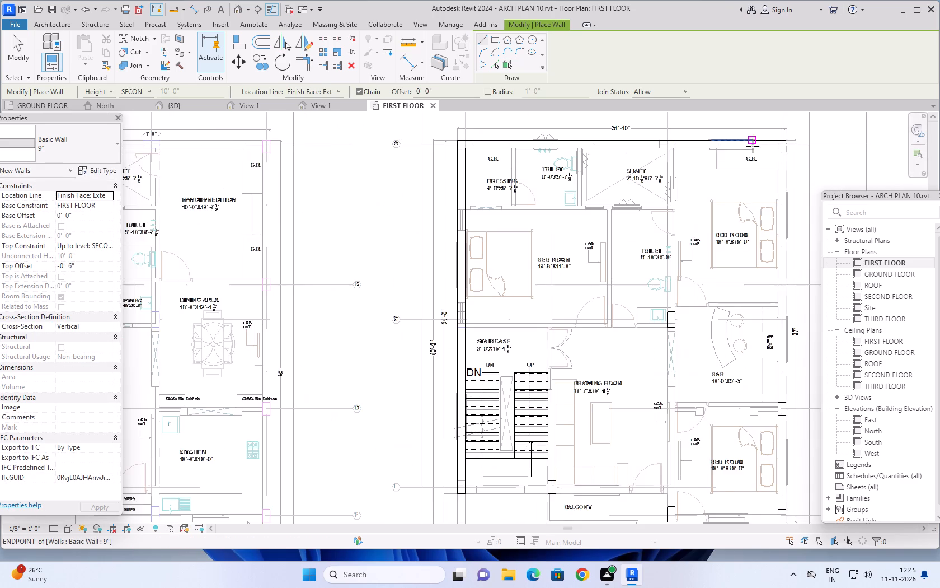
scroll(753, 148, down, 1)
scroll(832, 167, down, 1)
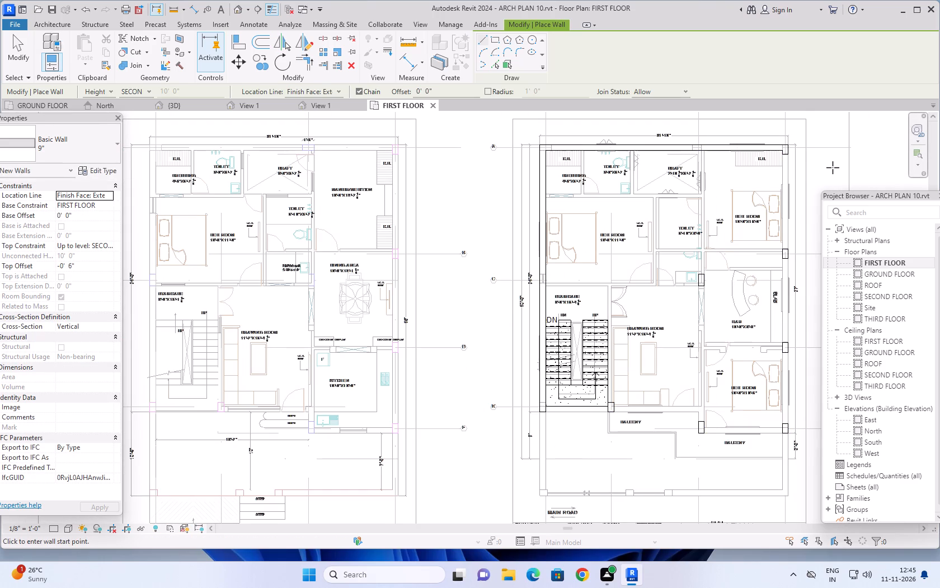
middle_drag(814, 168, 698, 179)
scroll(731, 175, down, 1)
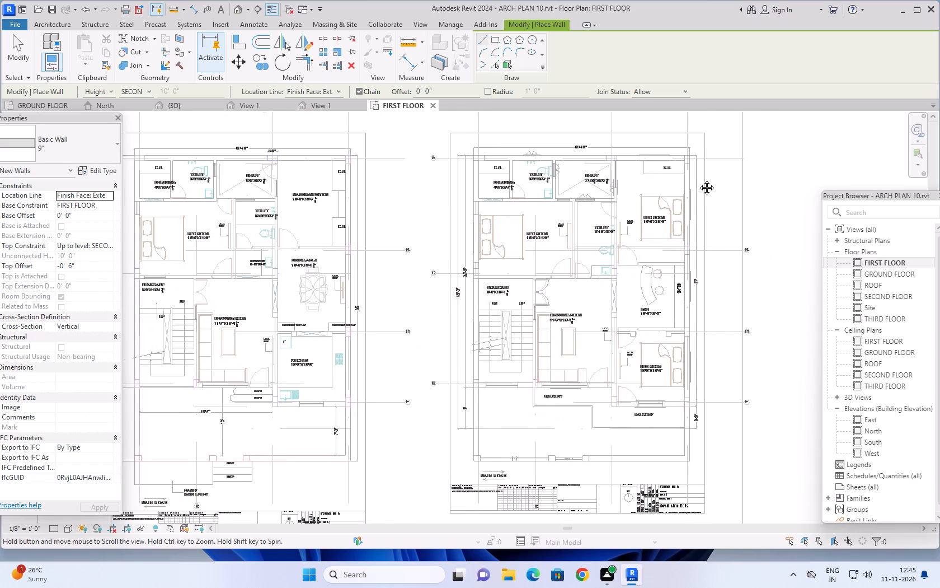
middle_drag(698, 179, 697, 180)
scroll(689, 185, up, 6)
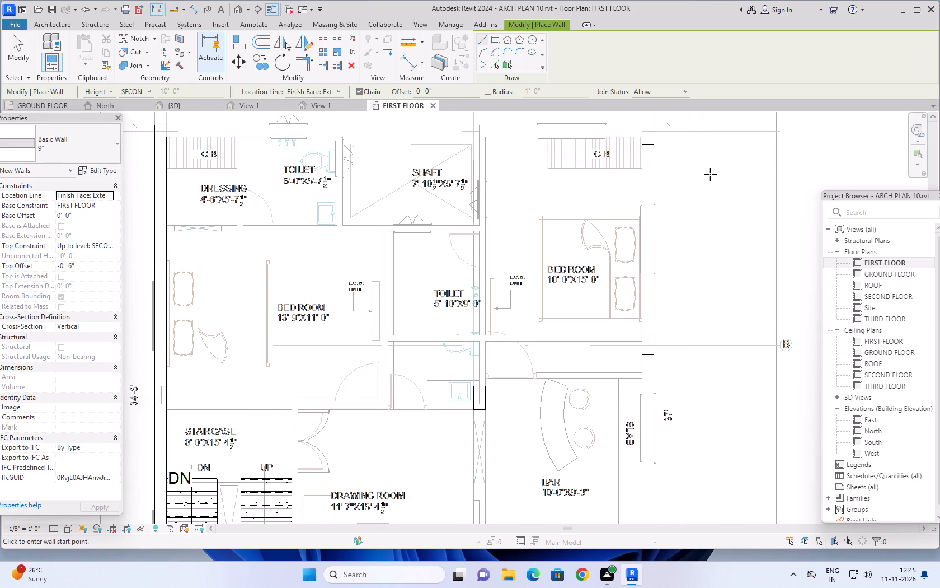
scroll(717, 174, up, 1)
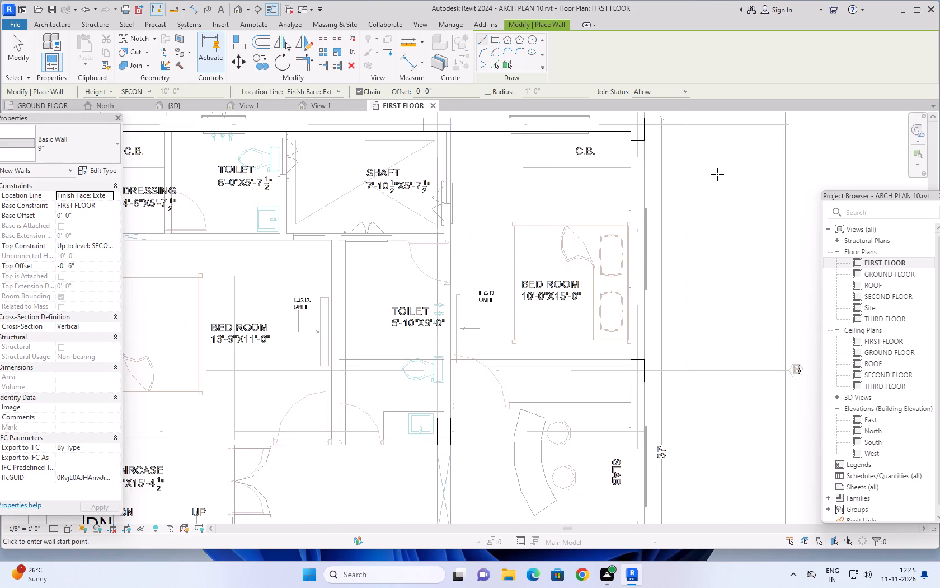
click(643, 141)
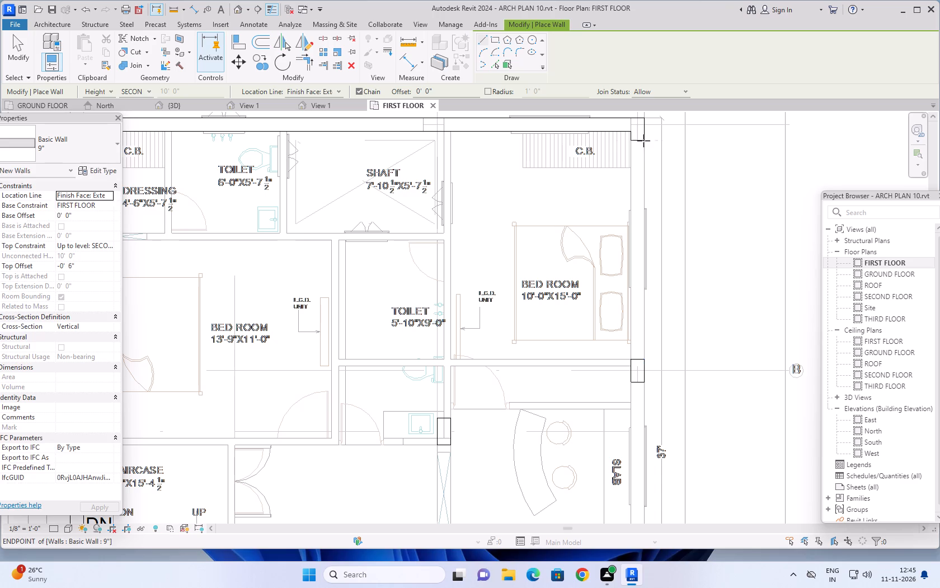
click(645, 362)
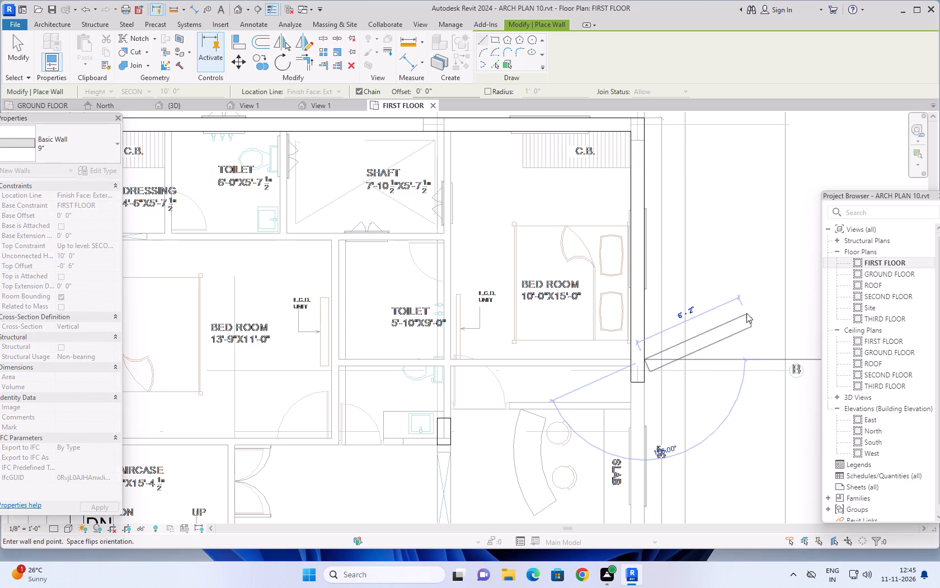
key(Escape)
Draw a 9" wall about 10'-9" long along the bar's outer side, from the grid B column to the grid D column.
scroll(746, 313, down, 7)
middle_drag(740, 321, 709, 281)
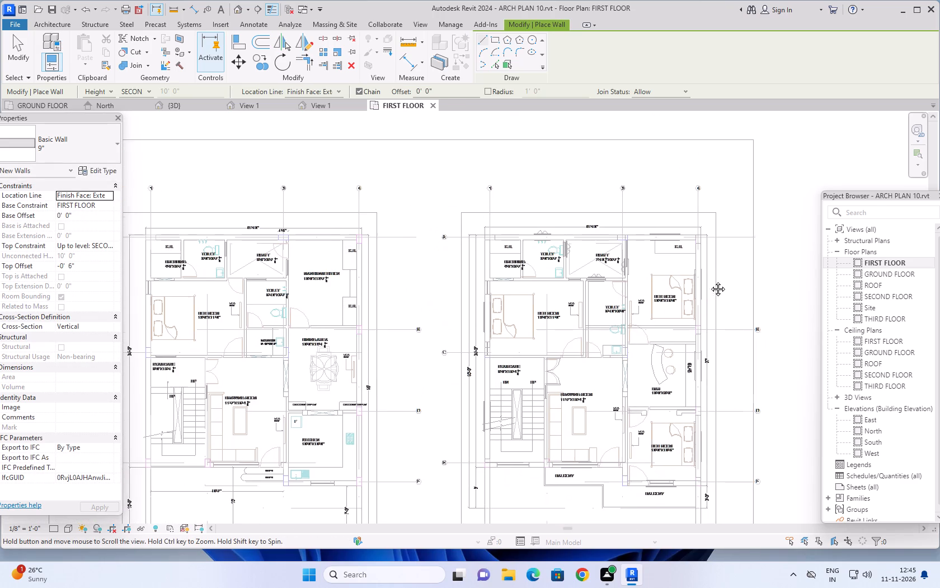
middle_drag(709, 281, 659, 237)
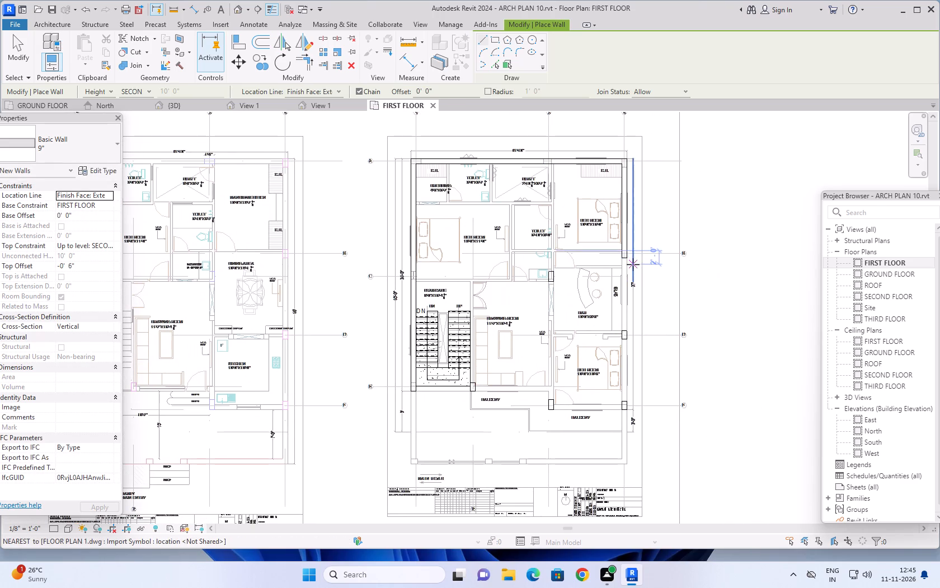
scroll(633, 264, up, 8)
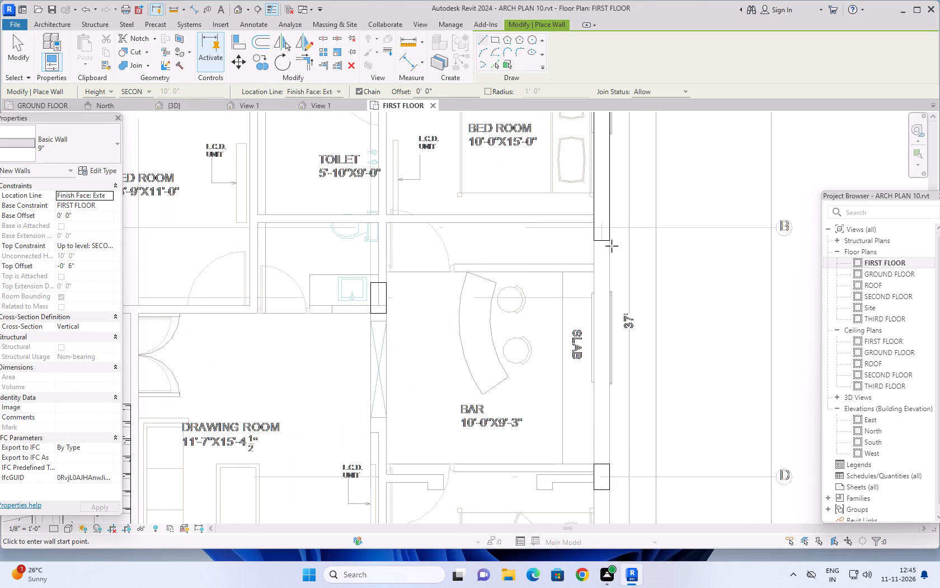
click(607, 241)
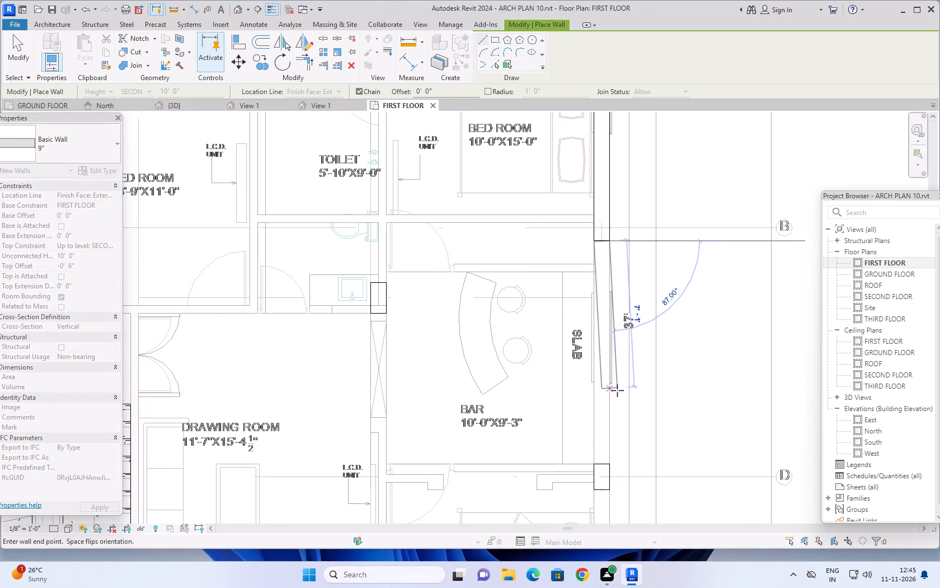
click(609, 464)
key(Escape)
Draw a 9" wall about 8'-10 1/2" long along the 10'-0"X10'-6" bedroom's outer side, from the grid D column to the grid F column.
scroll(688, 402, down, 7)
middle_drag(687, 406, 682, 288)
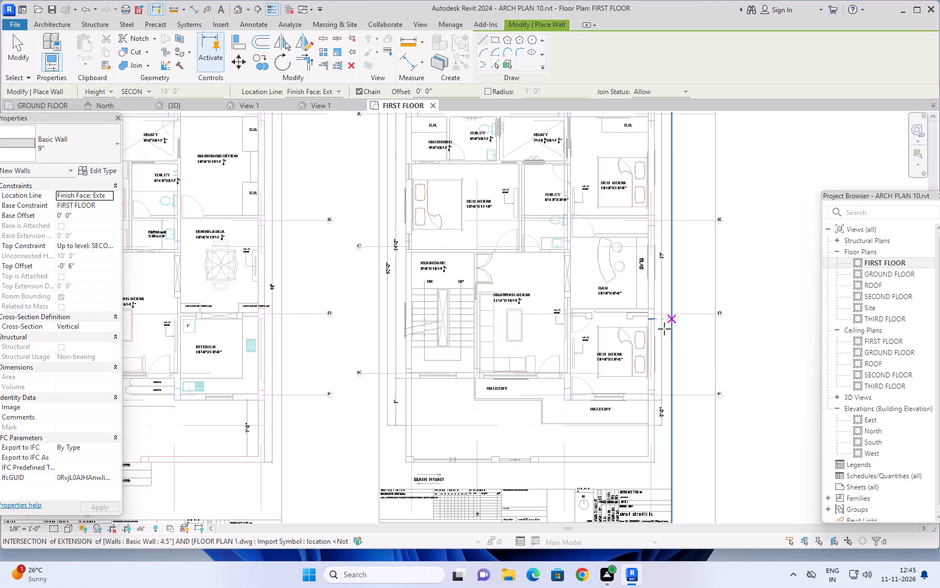
scroll(645, 348, up, 3)
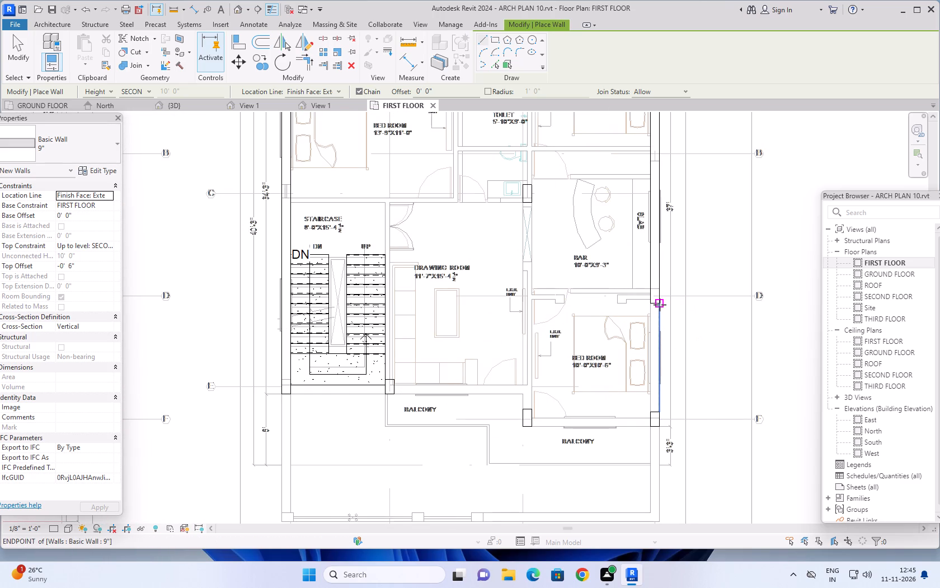
click(660, 305)
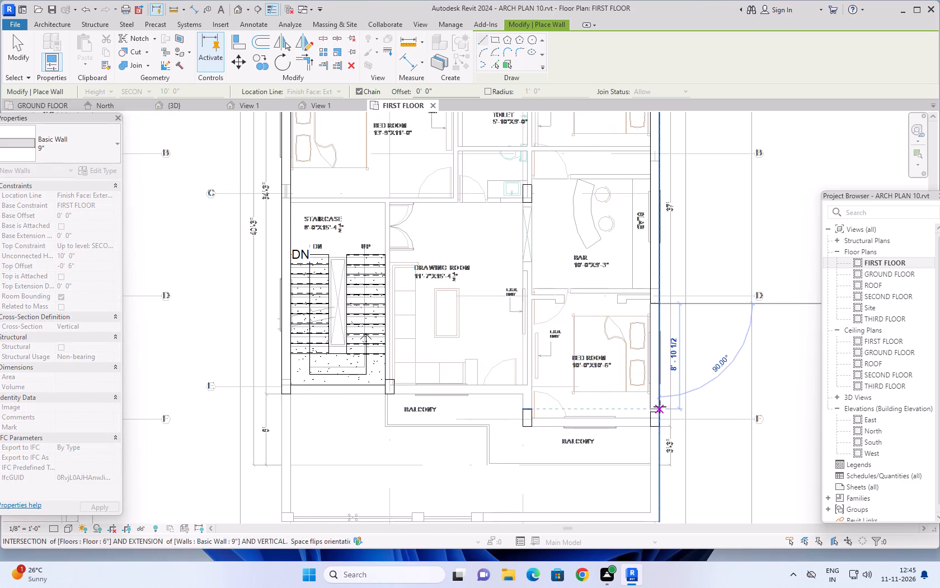
click(659, 412)
key(Escape)
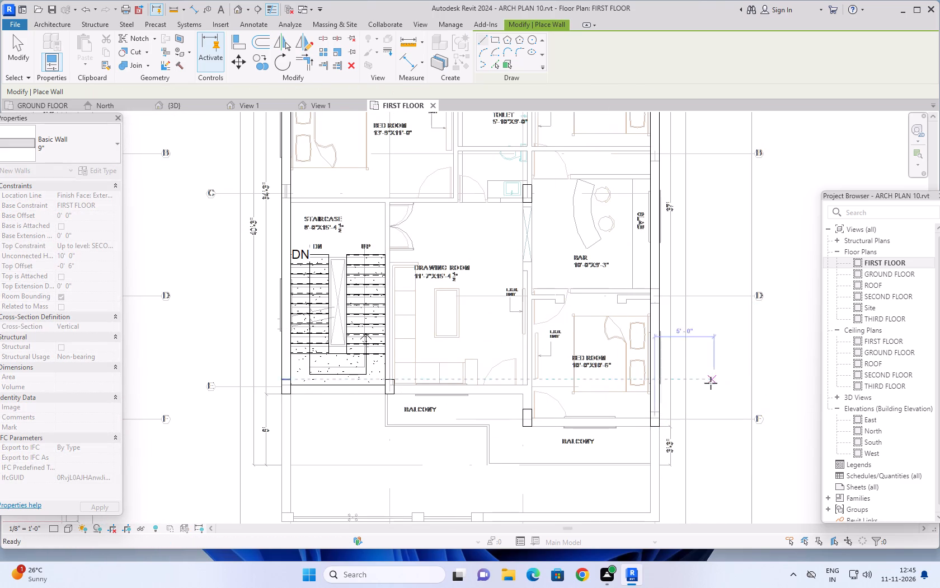
Draw a 9" wall about 10'-0" long along grid F on the 10'-0"X10'-6" bedroom's balcony side, between the two corner columns.
click(648, 426)
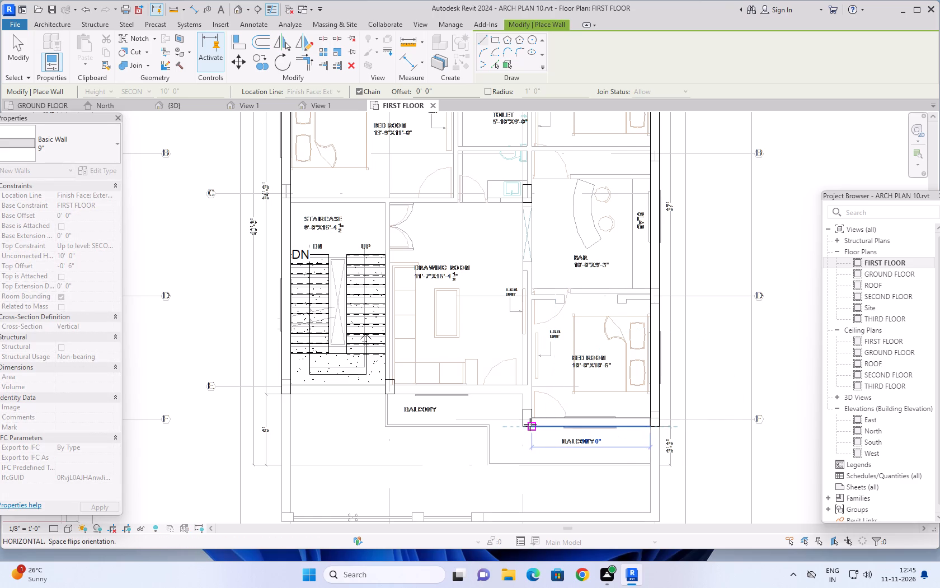
click(530, 424)
key(Escape)
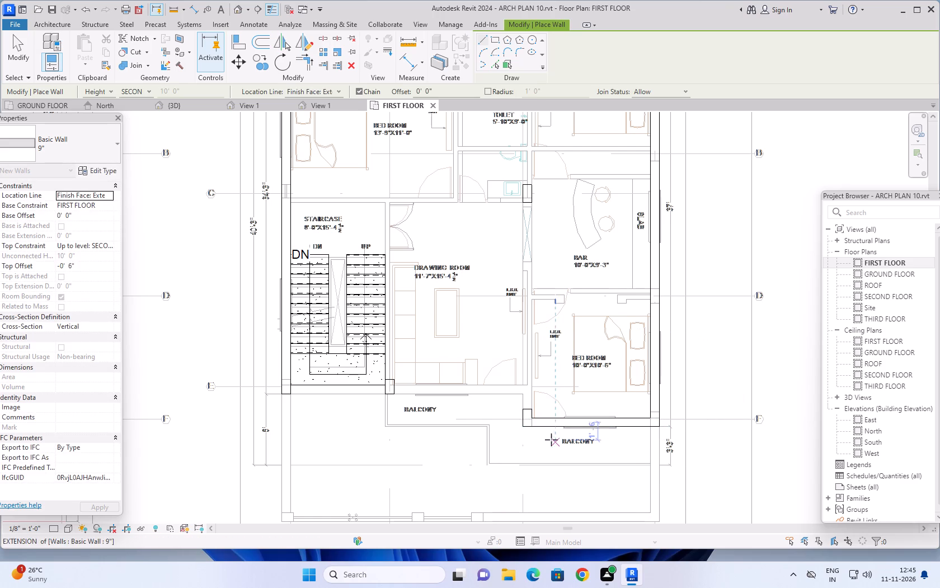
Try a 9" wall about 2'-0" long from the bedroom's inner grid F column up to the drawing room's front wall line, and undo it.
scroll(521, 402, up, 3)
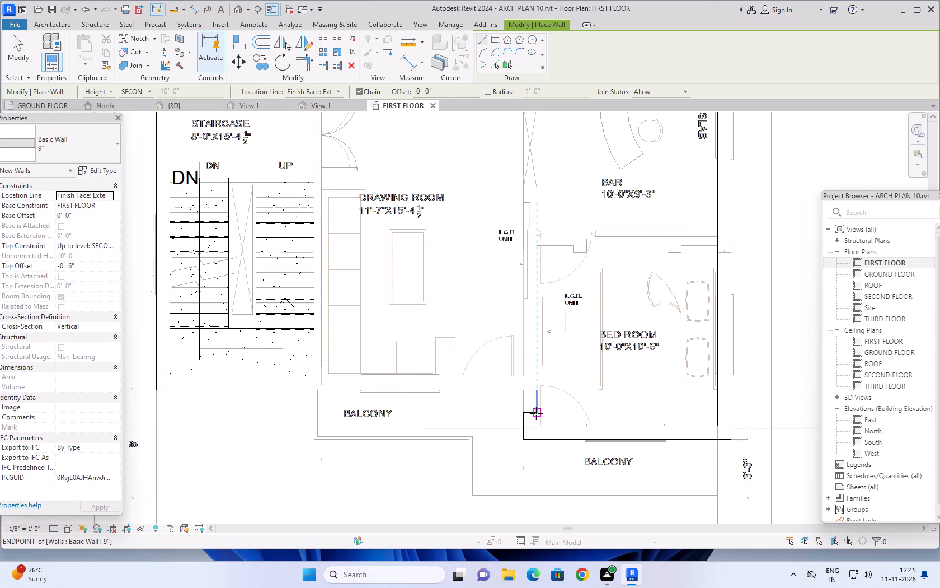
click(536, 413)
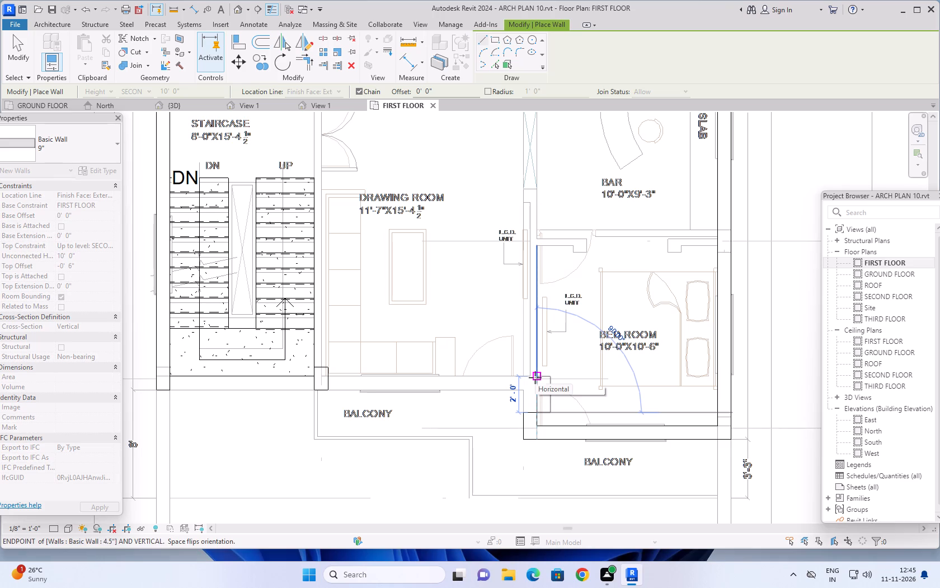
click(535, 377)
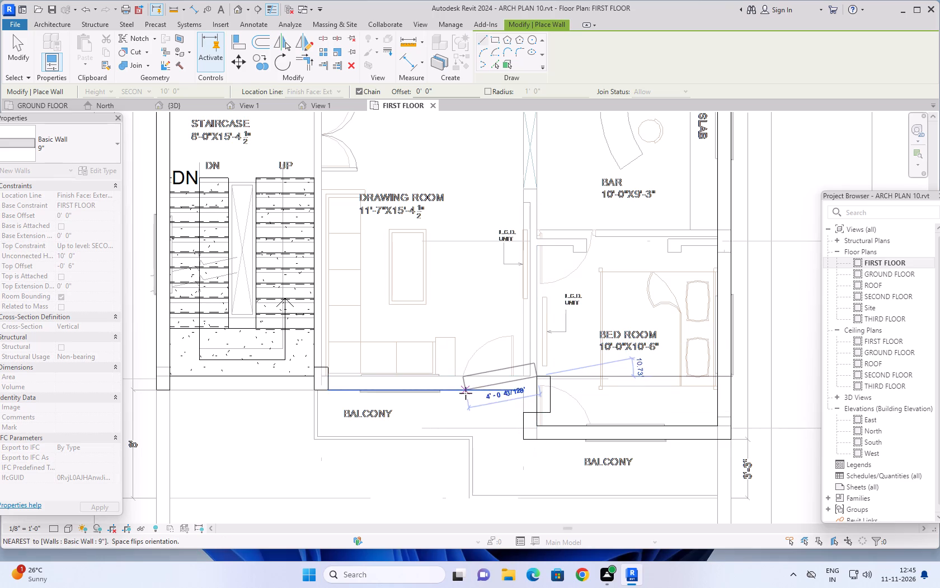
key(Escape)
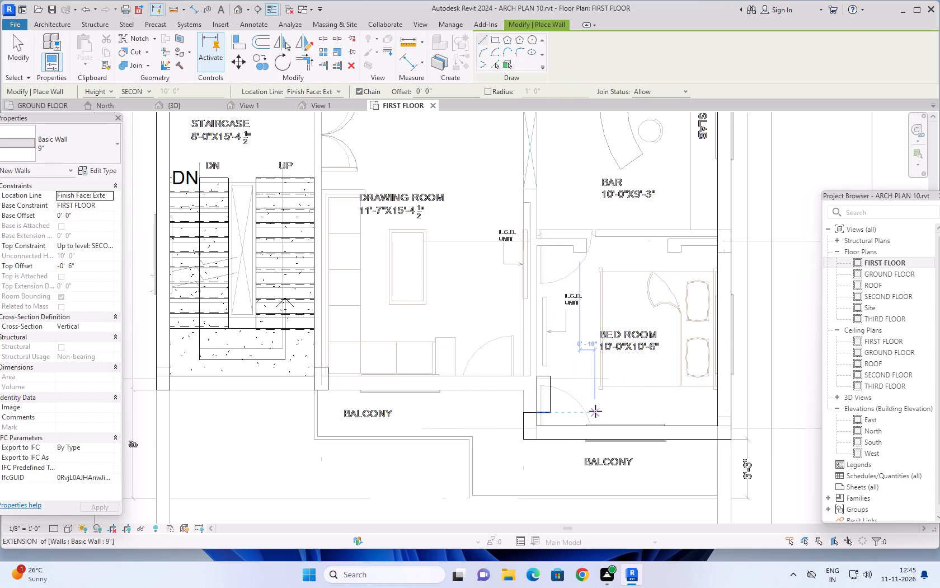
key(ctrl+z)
Draw the 2'-0" long 9" wall from the inner grid F column toward the drawing room, flipped to lie away from the bedroom.
click(535, 413)
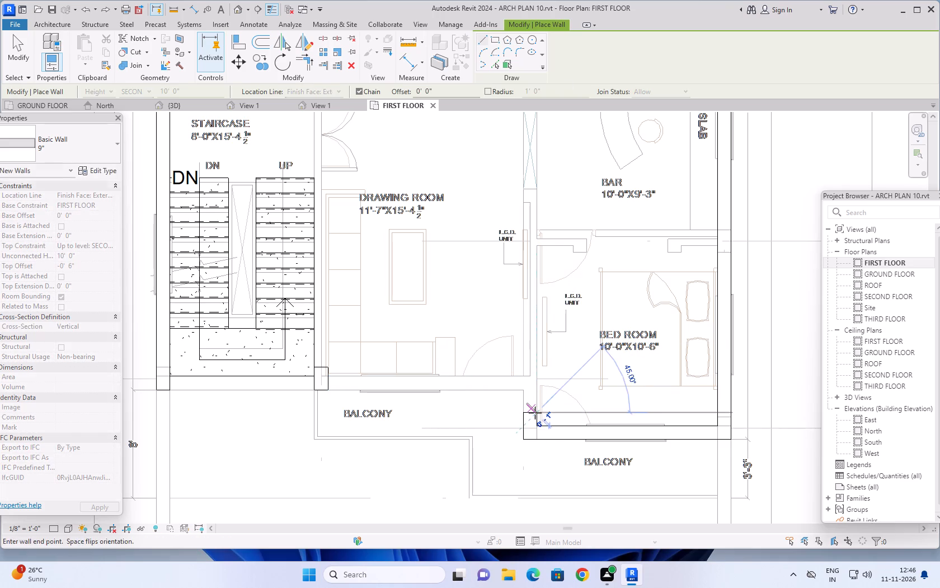
key(space)
click(539, 376)
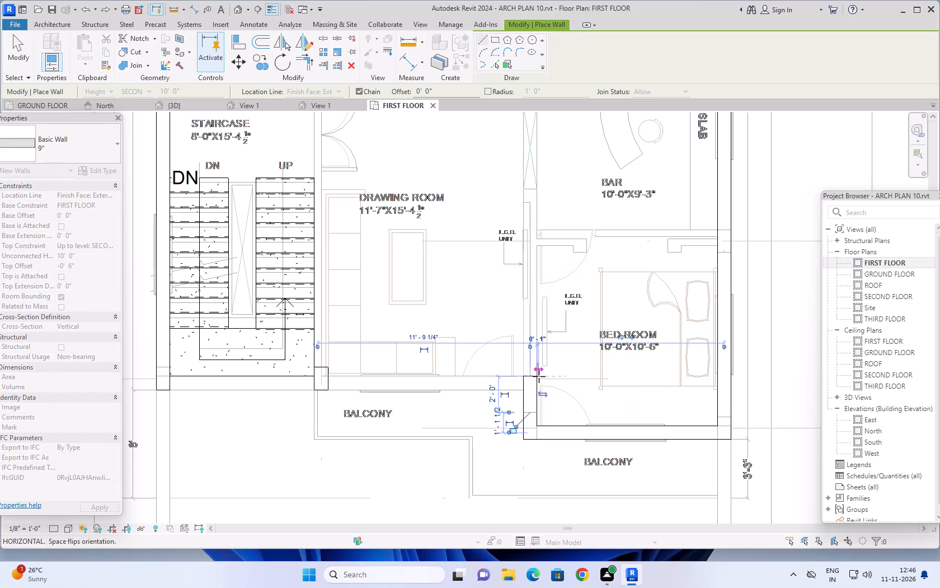
key(Escape)
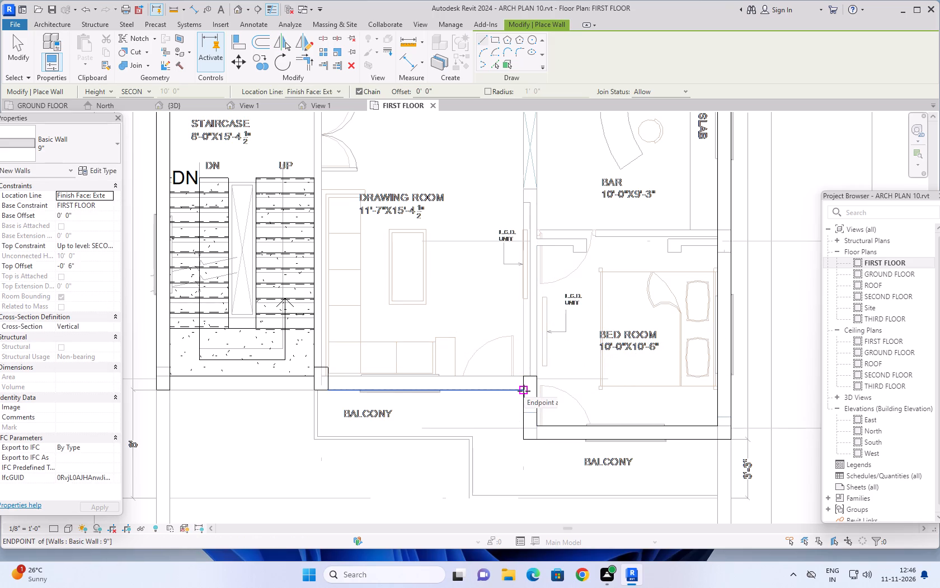
Draw a 9" wall about 10'-10" long along the drawing room's balcony side, from the short return wall to the grid E column.
click(524, 391)
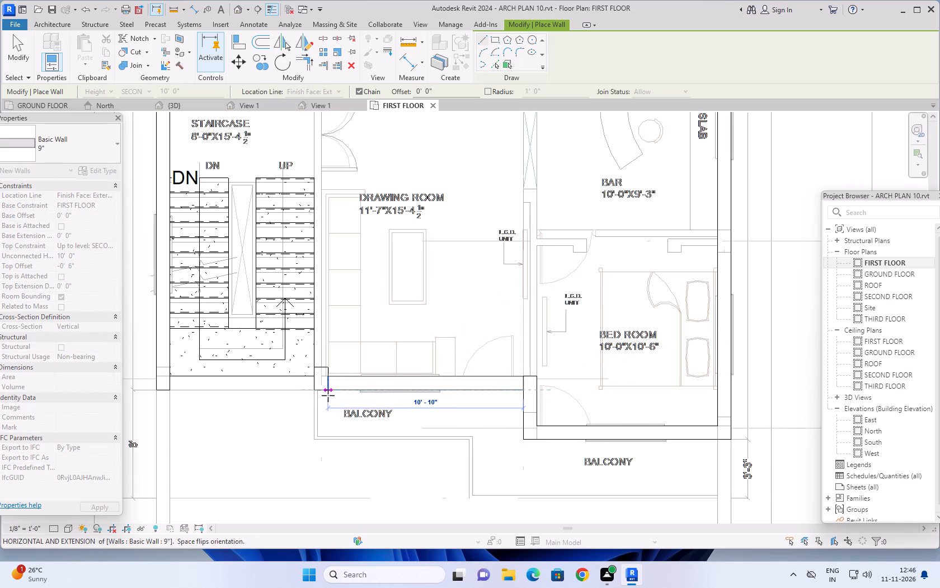
click(327, 391)
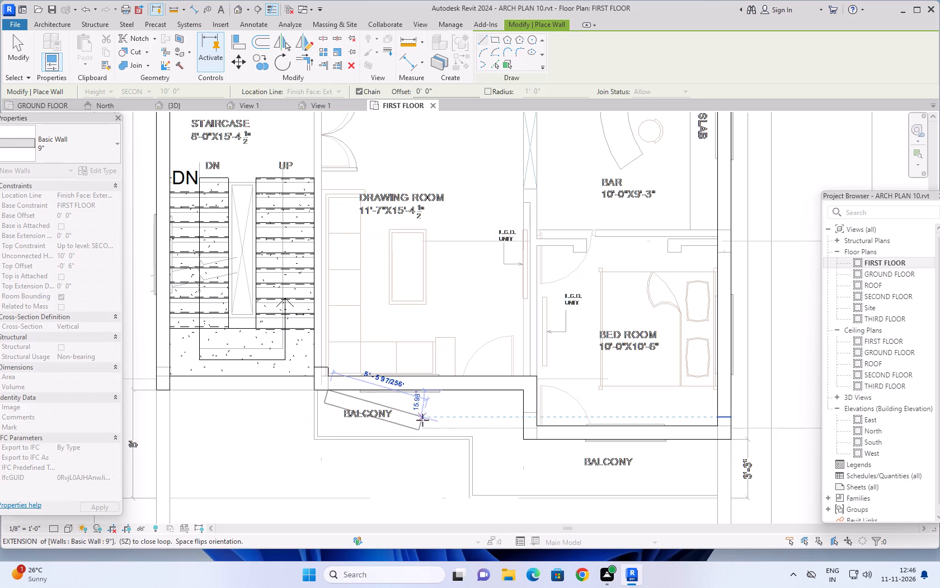
key(Escape)
Draw a 9" wall about 8'-0" long along the staircase's front side on grid E, between its two columns.
scroll(426, 421, down, 4)
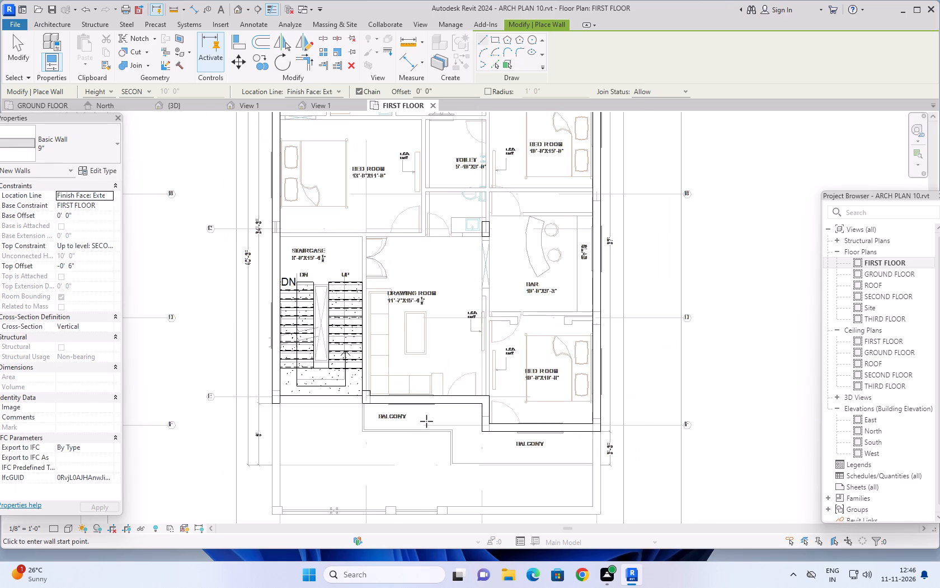
scroll(326, 402, up, 6)
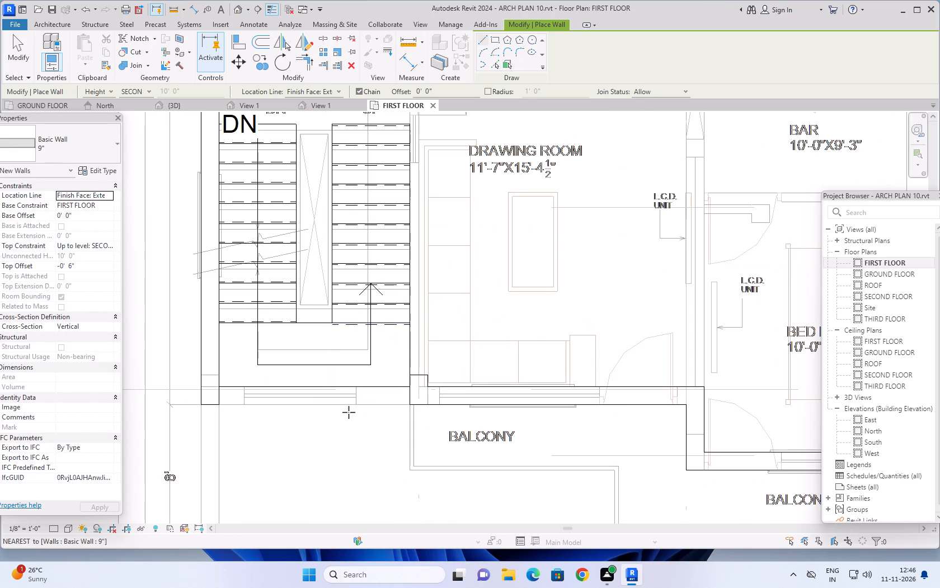
click(407, 404)
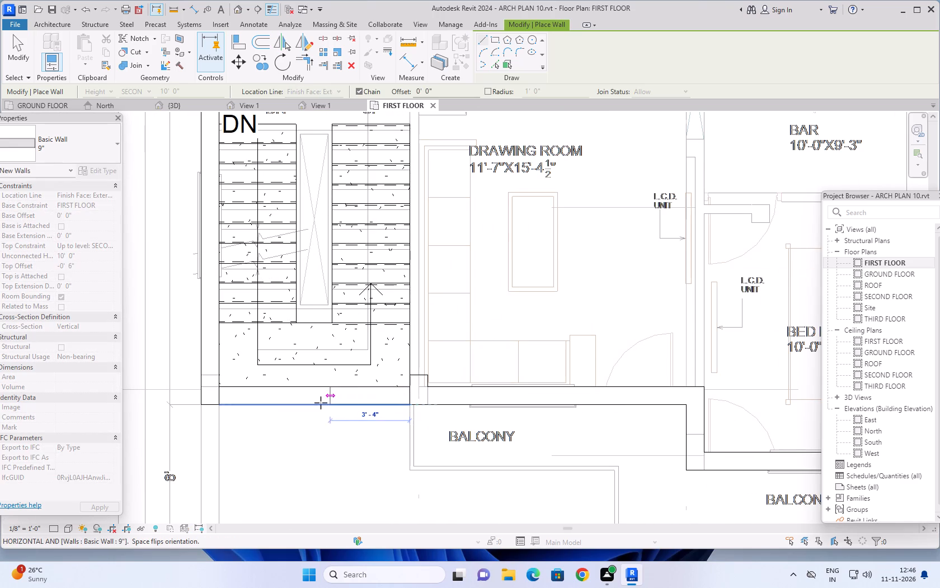
click(219, 406)
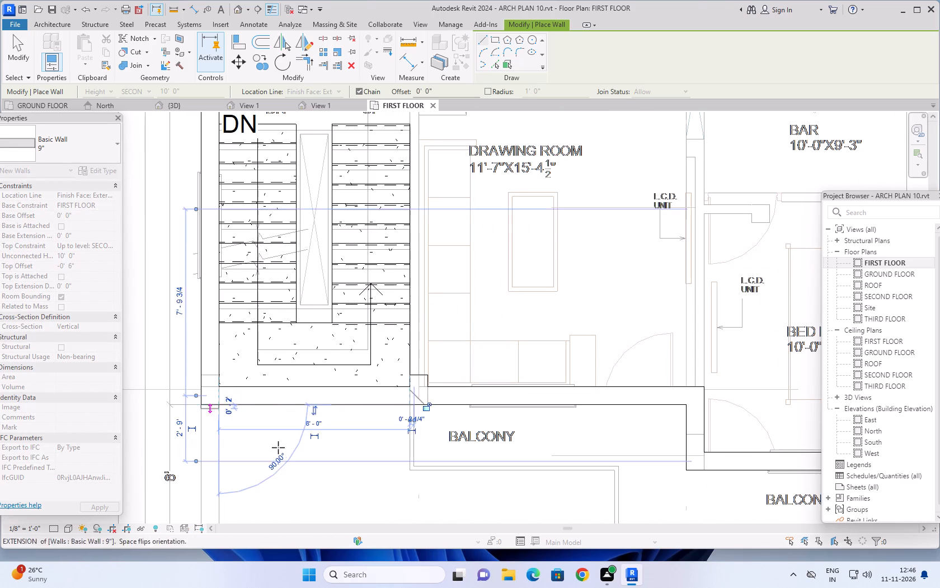
key(Escape)
Examine the first floor's exterior wall outline against the plan drawing.
scroll(314, 452, down, 5)
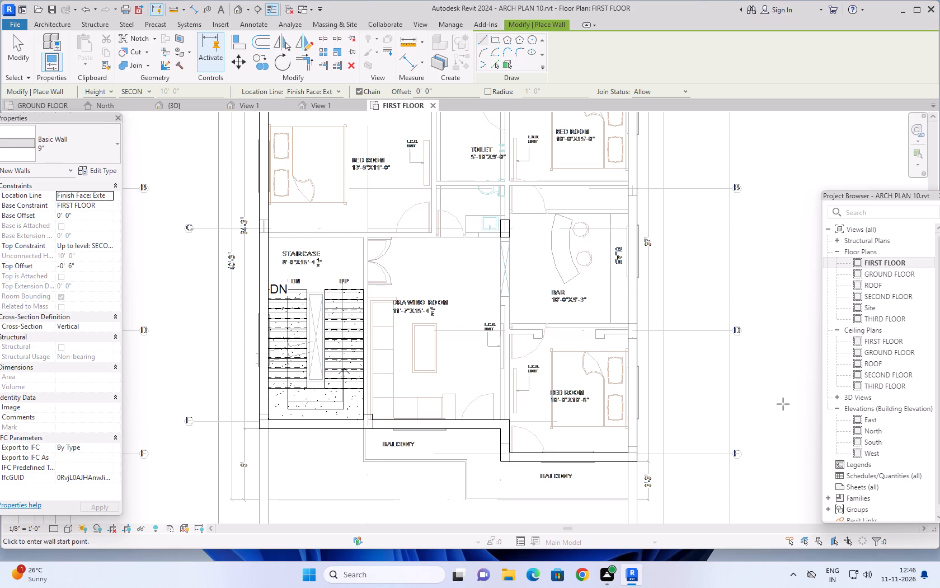
scroll(782, 385, down, 3)
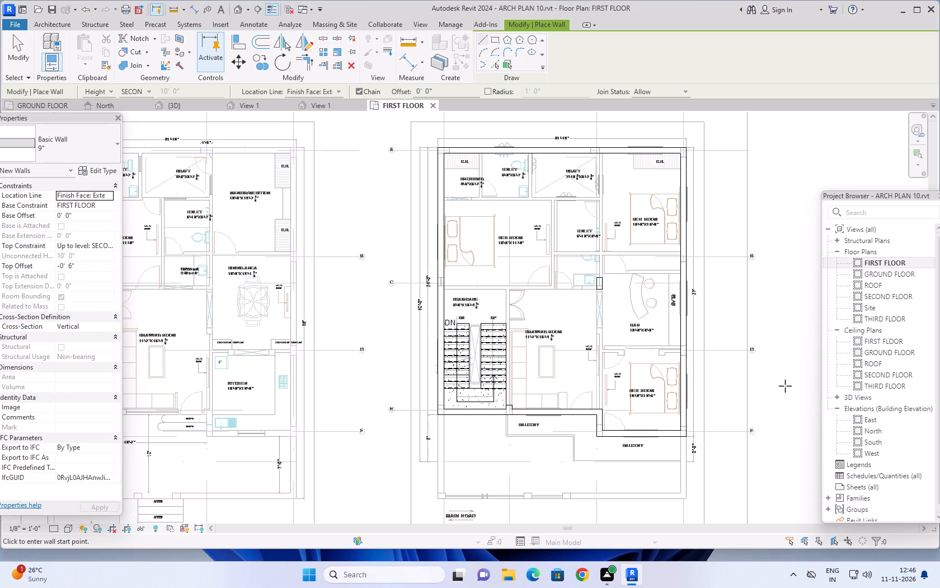
scroll(785, 386, down, 1)
middle_drag(785, 385, 761, 376)
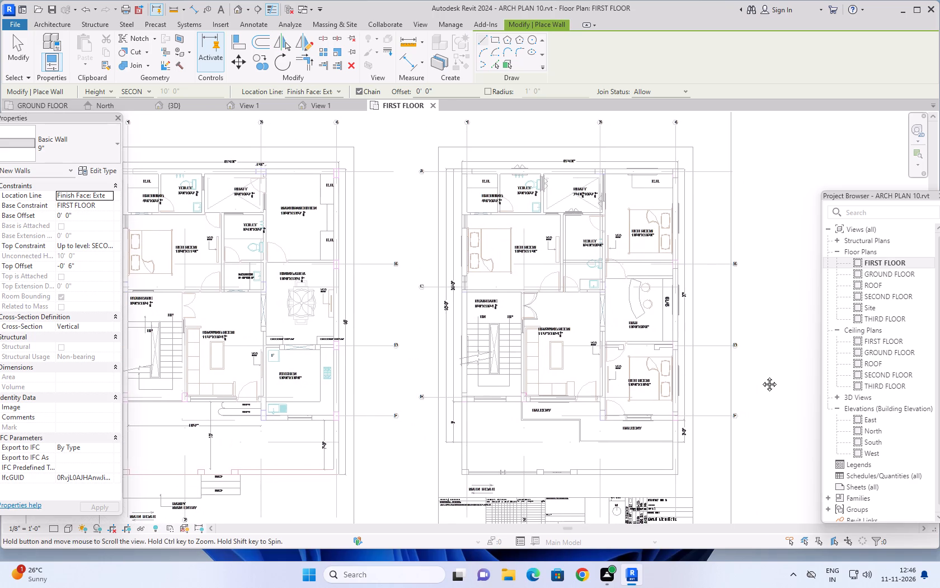
middle_drag(761, 376, 759, 377)
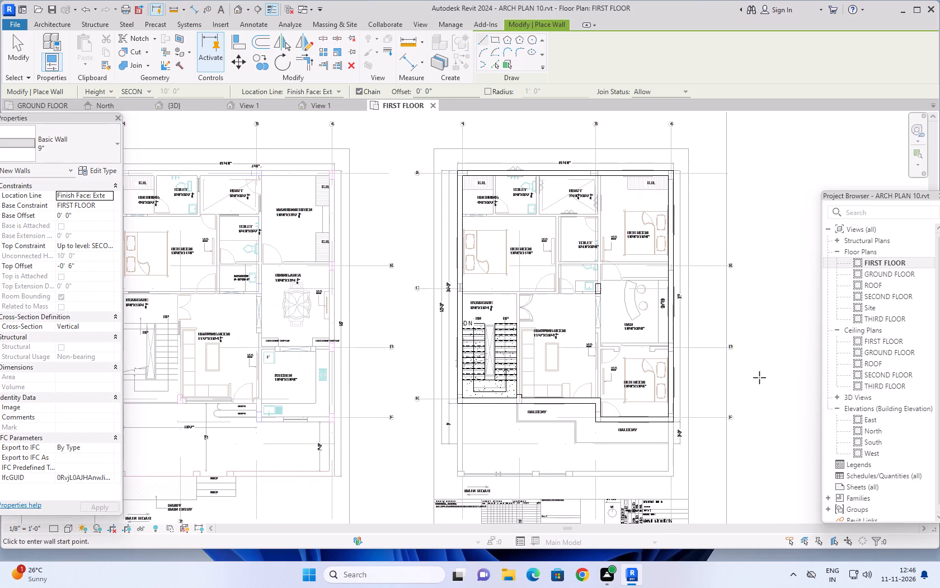
scroll(759, 377, down, 1)
middle_drag(767, 384, 762, 382)
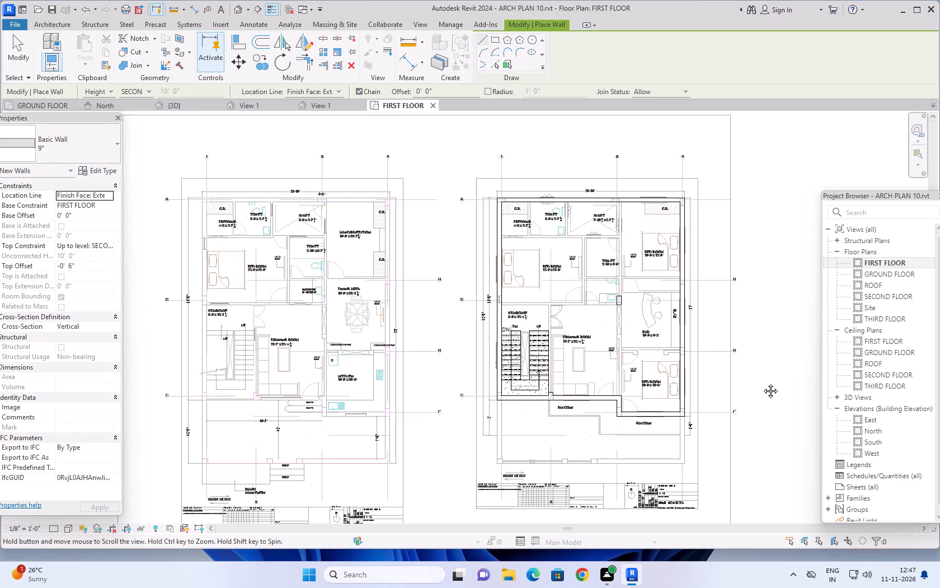
middle_drag(762, 382, 740, 371)
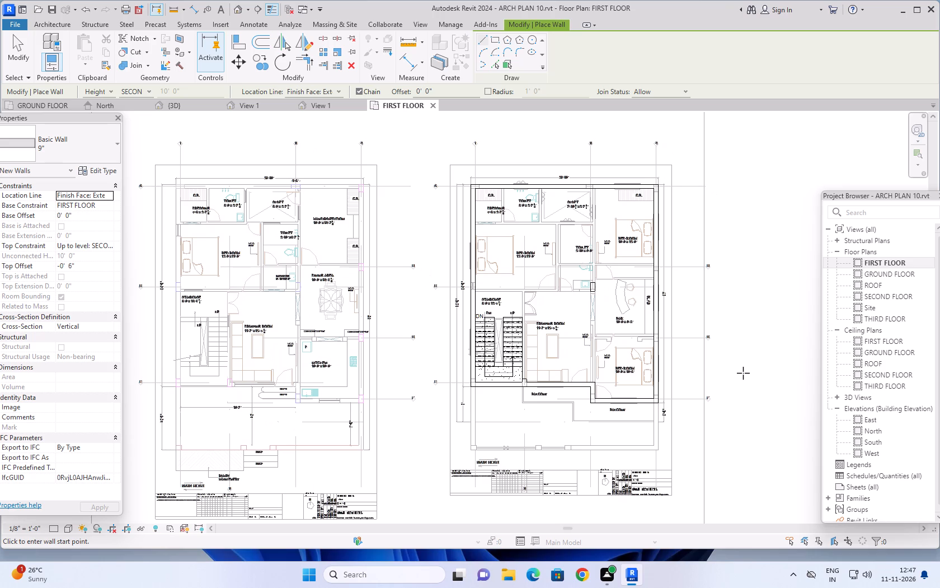
scroll(744, 374, up, 4)
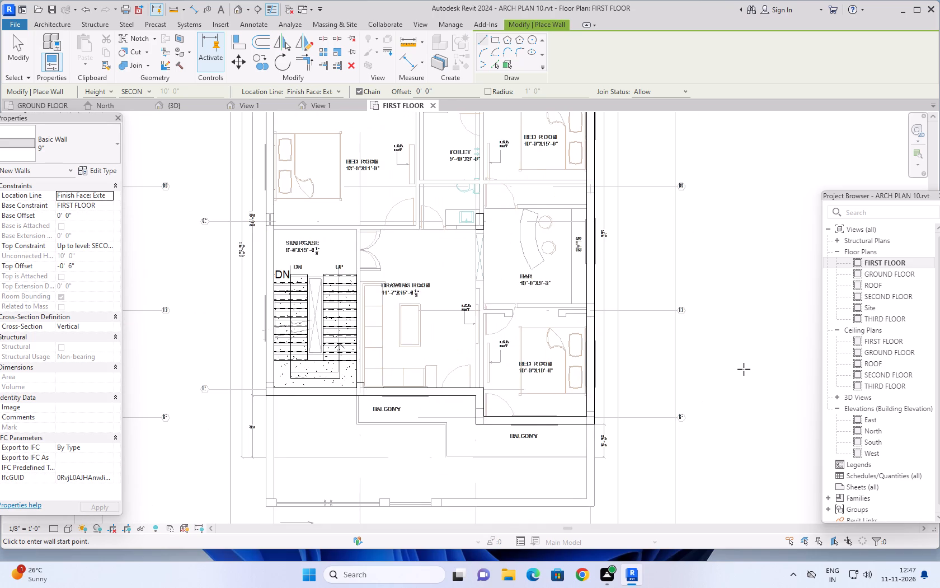
scroll(744, 369, down, 2)
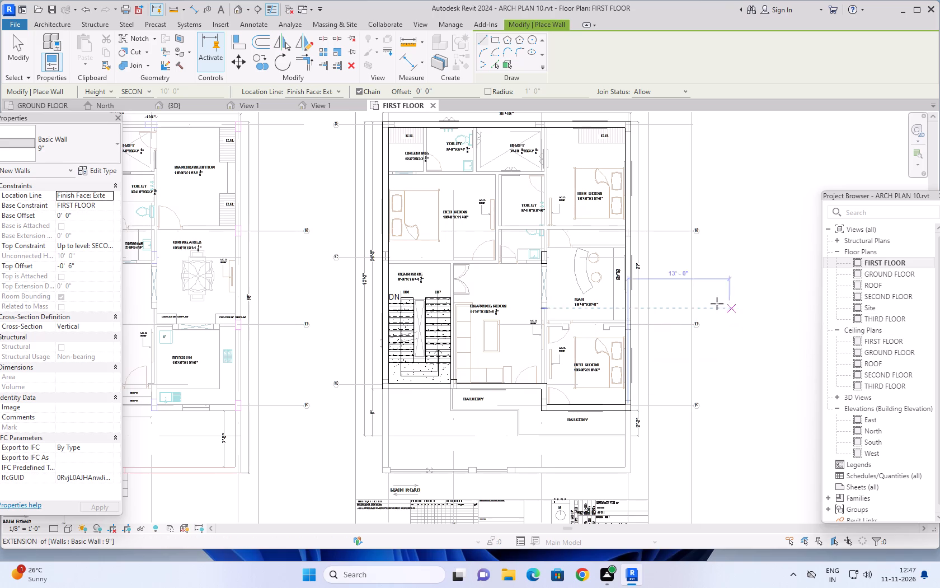
Draw a 9" wall about 4 1/2" long from the interior column below the washbasin to the opening between drawing room and bar.
scroll(527, 293, up, 6)
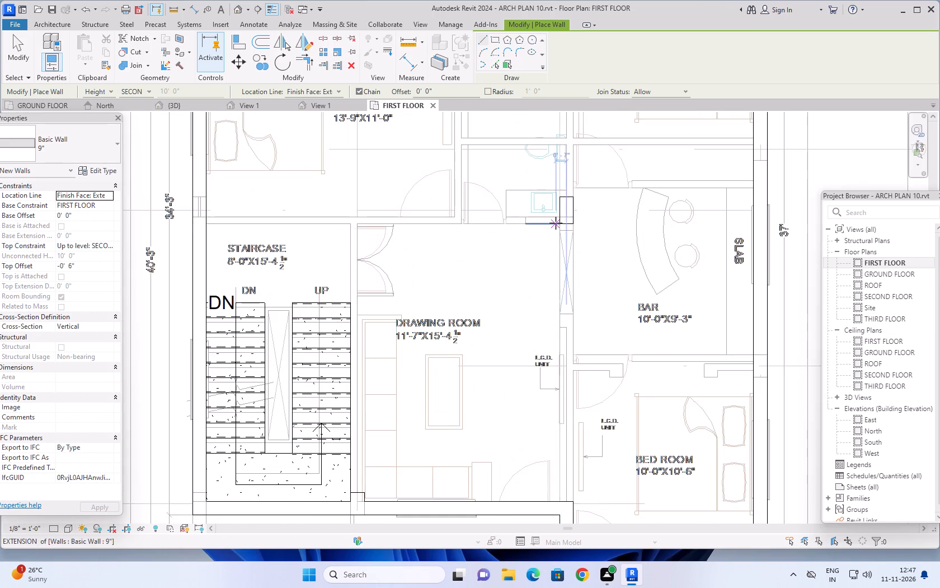
scroll(556, 223, up, 13)
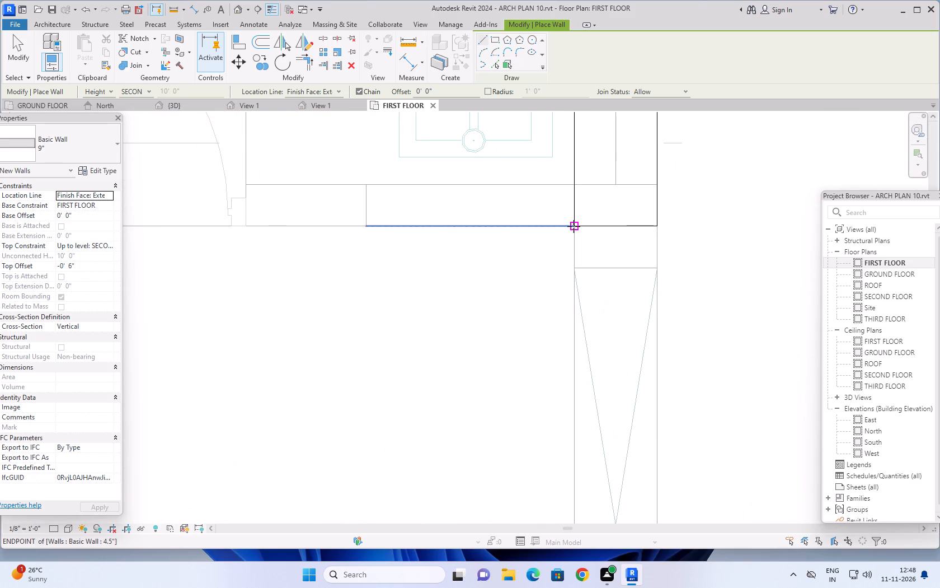
click(574, 226)
key(space)
click(574, 267)
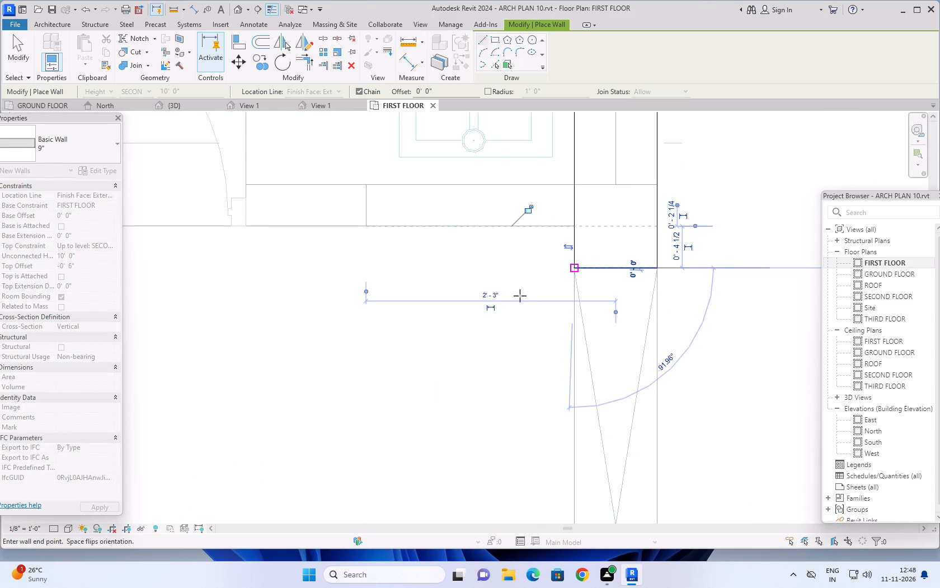
scroll(483, 340, down, 4)
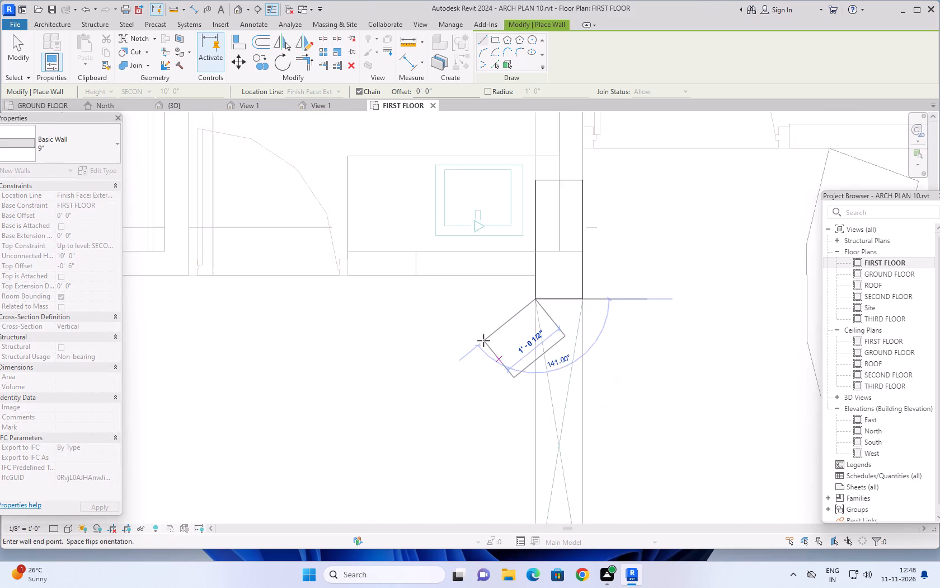
scroll(483, 340, down, 4)
key(Escape)
Draw a short 9" wall piece at the opposite end of the drawing room–bar opening, ending at the L.C.D. unit's thinner wall.
scroll(483, 340, down, 8)
middle_drag(486, 344, 483, 304)
scroll(487, 347, up, 11)
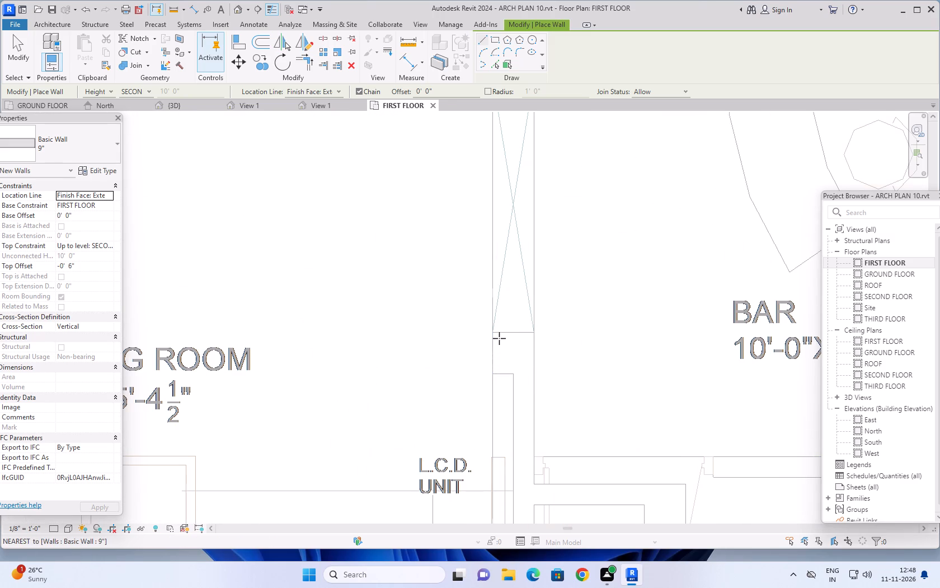
click(492, 333)
key(space)
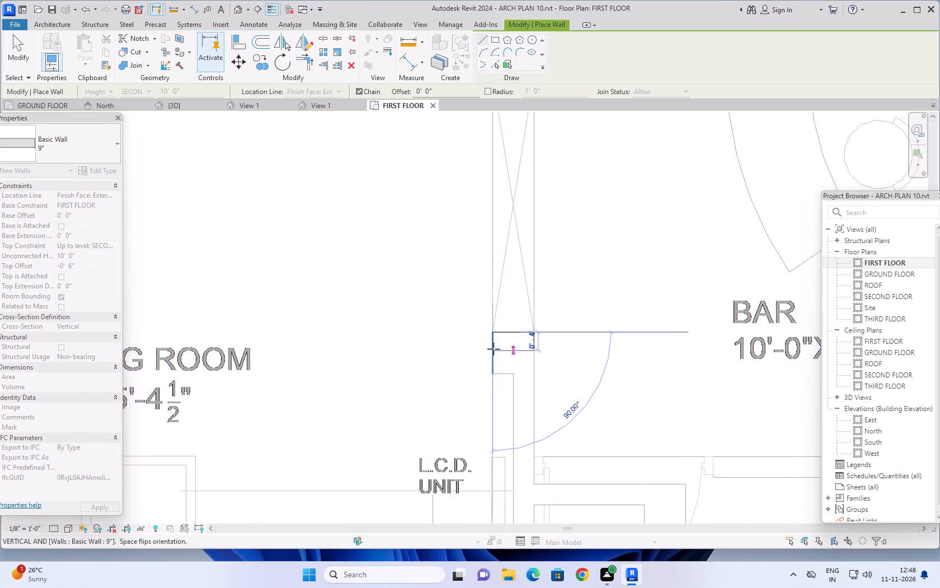
click(493, 376)
key(Escape)
scroll(418, 357, down, 9)
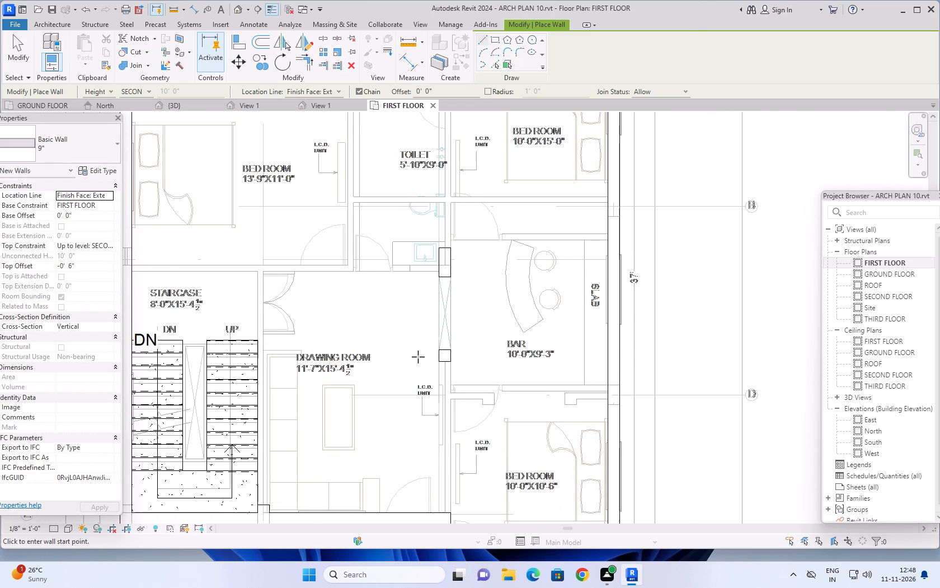
scroll(418, 357, down, 1)
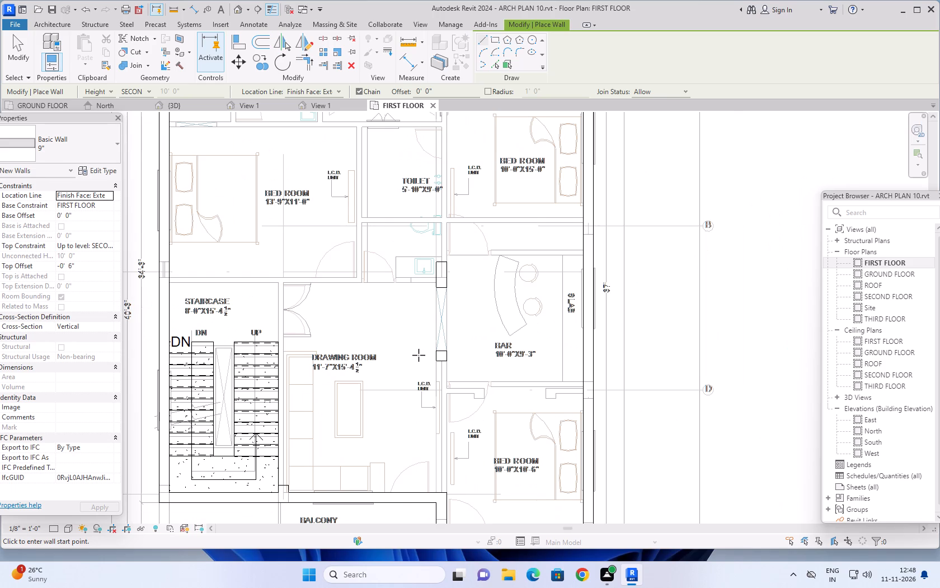
scroll(420, 354, down, 1)
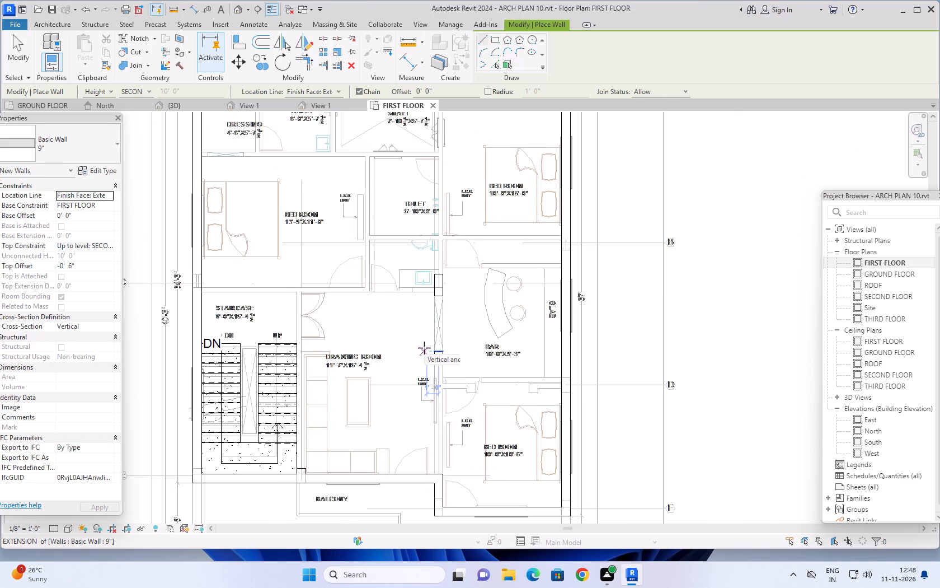
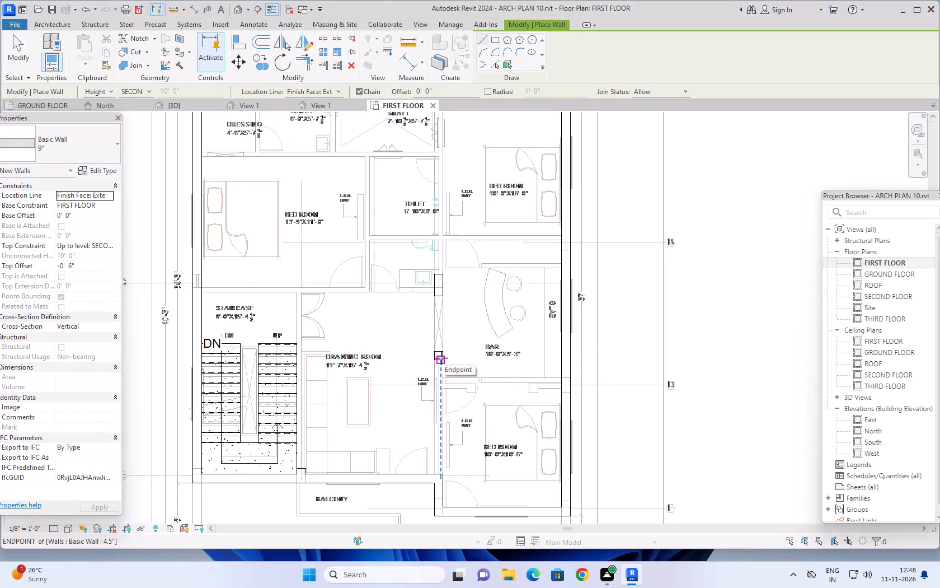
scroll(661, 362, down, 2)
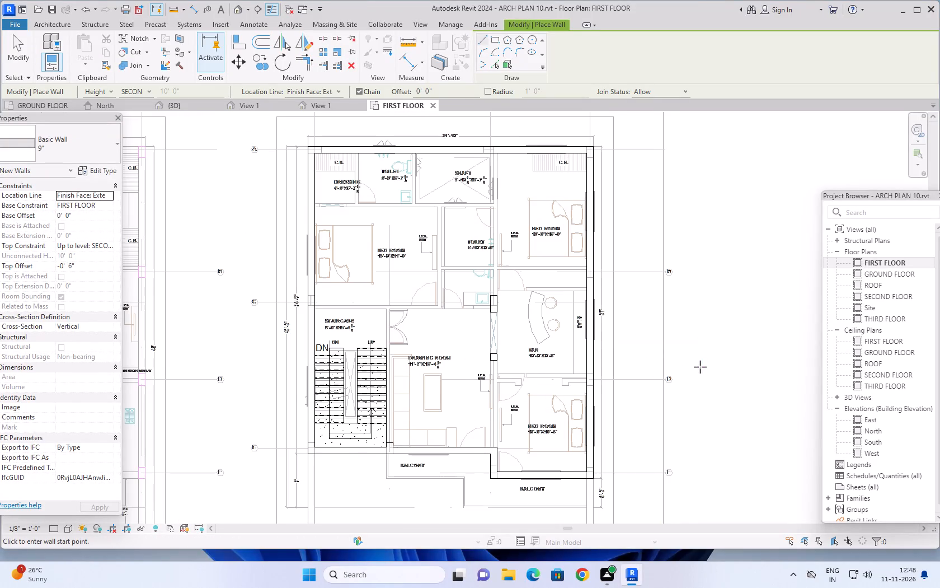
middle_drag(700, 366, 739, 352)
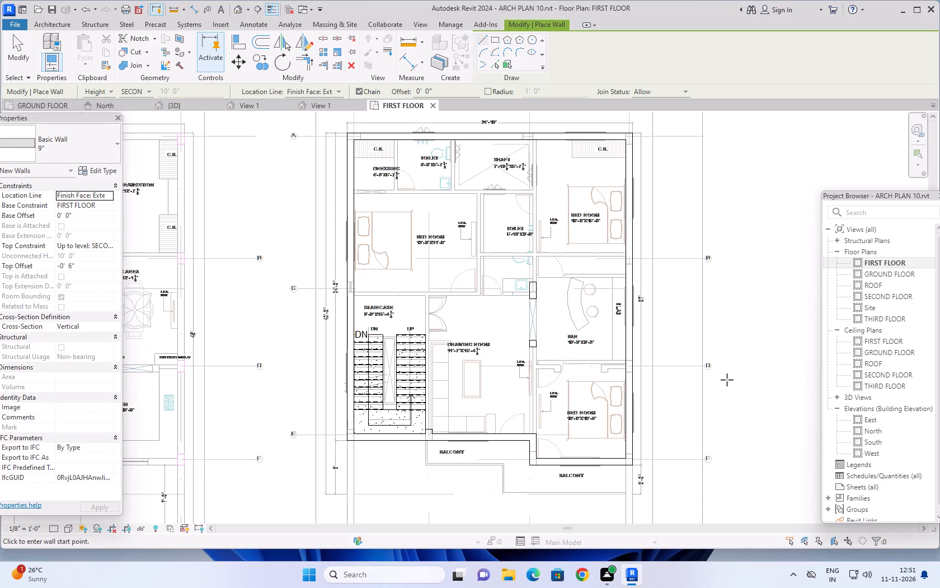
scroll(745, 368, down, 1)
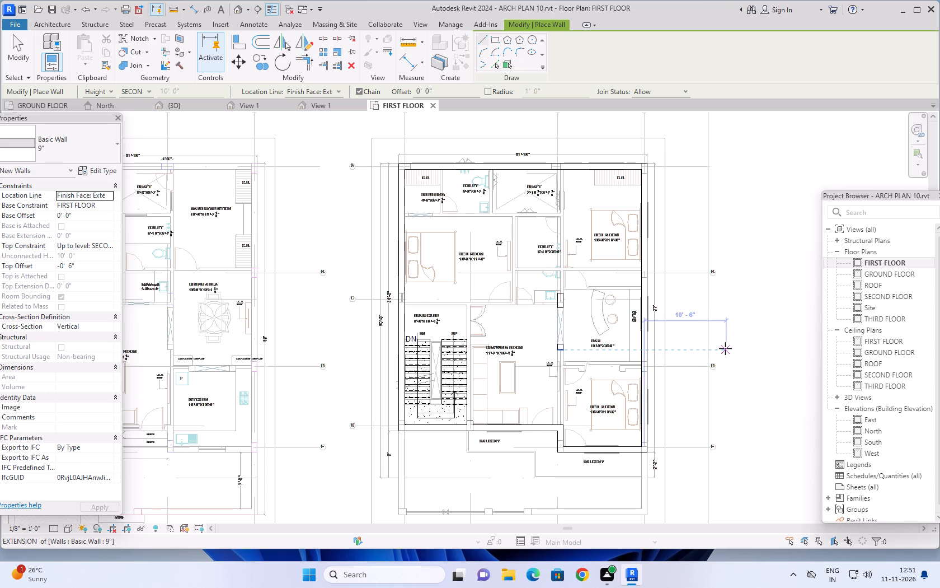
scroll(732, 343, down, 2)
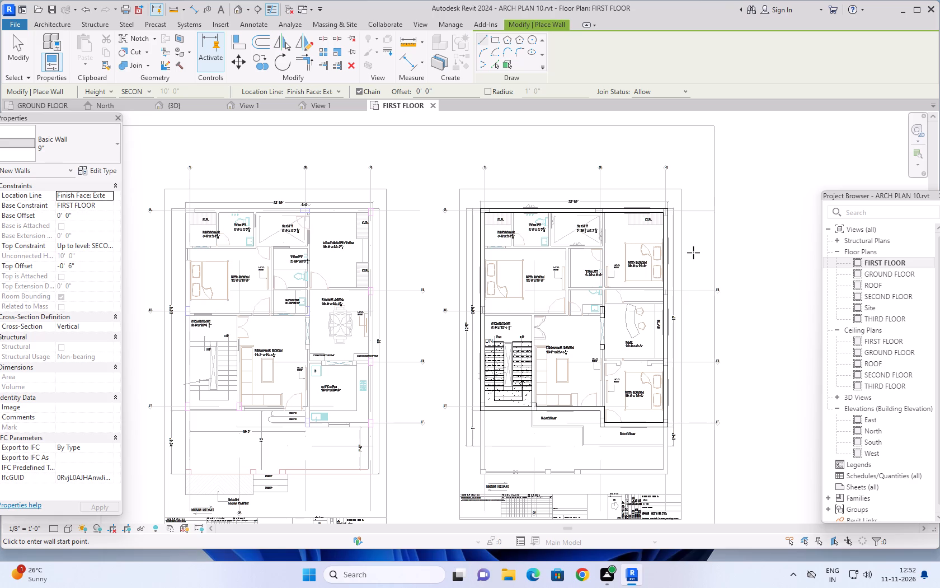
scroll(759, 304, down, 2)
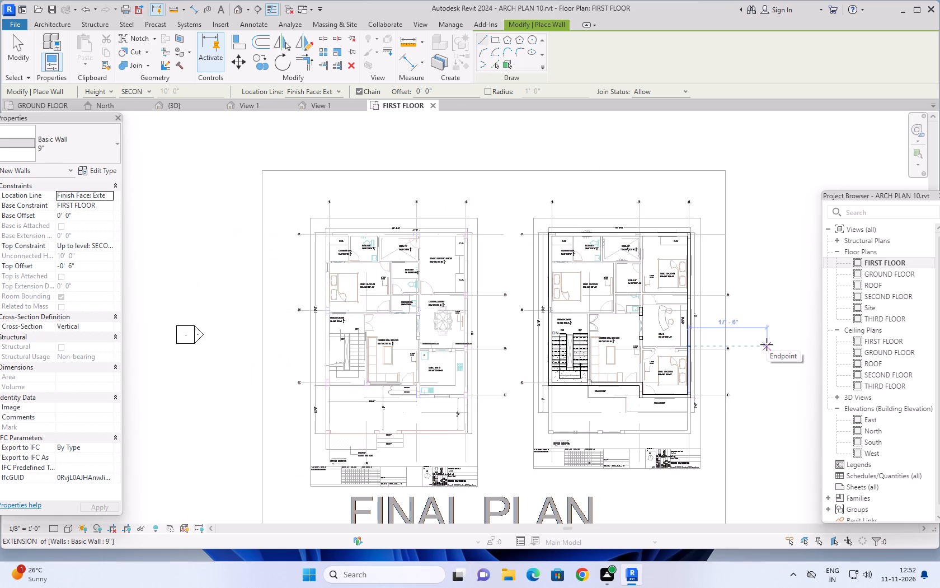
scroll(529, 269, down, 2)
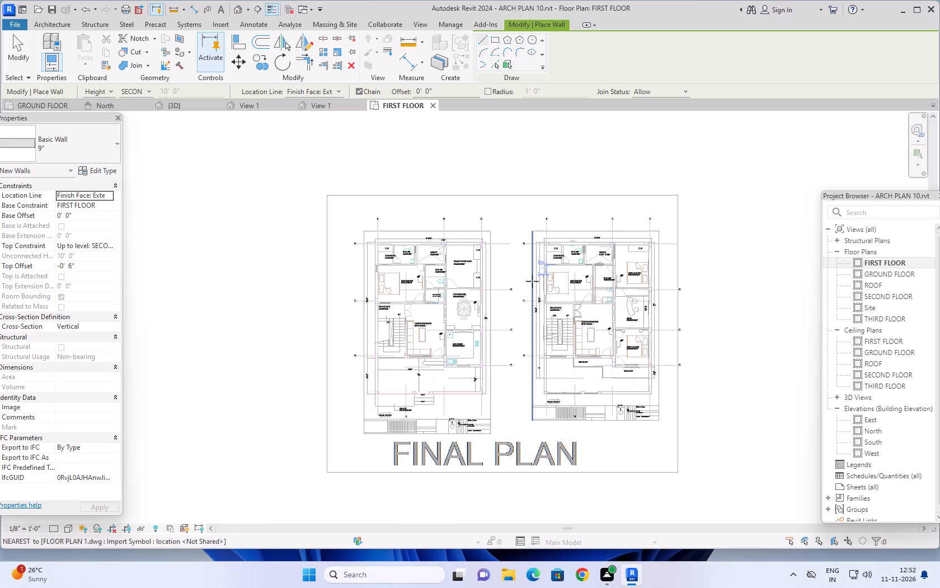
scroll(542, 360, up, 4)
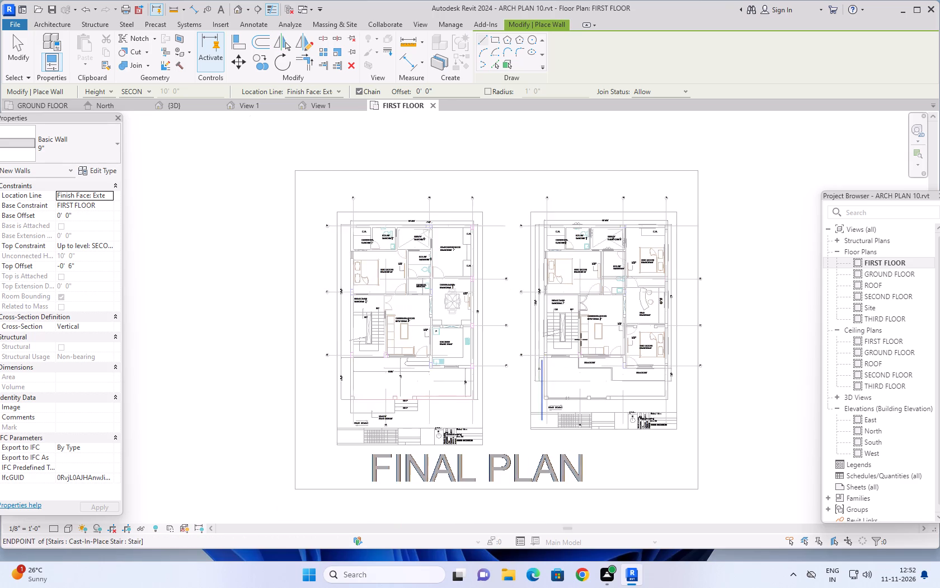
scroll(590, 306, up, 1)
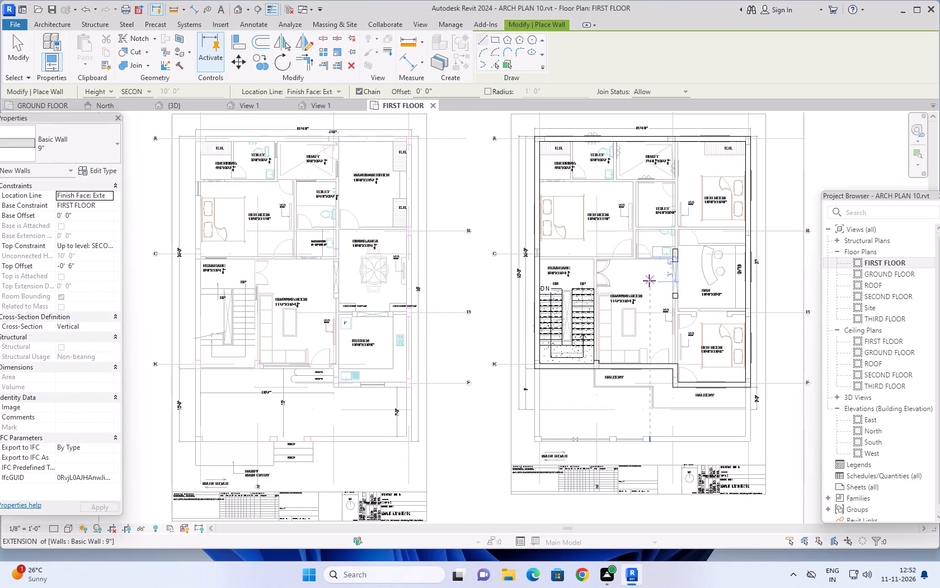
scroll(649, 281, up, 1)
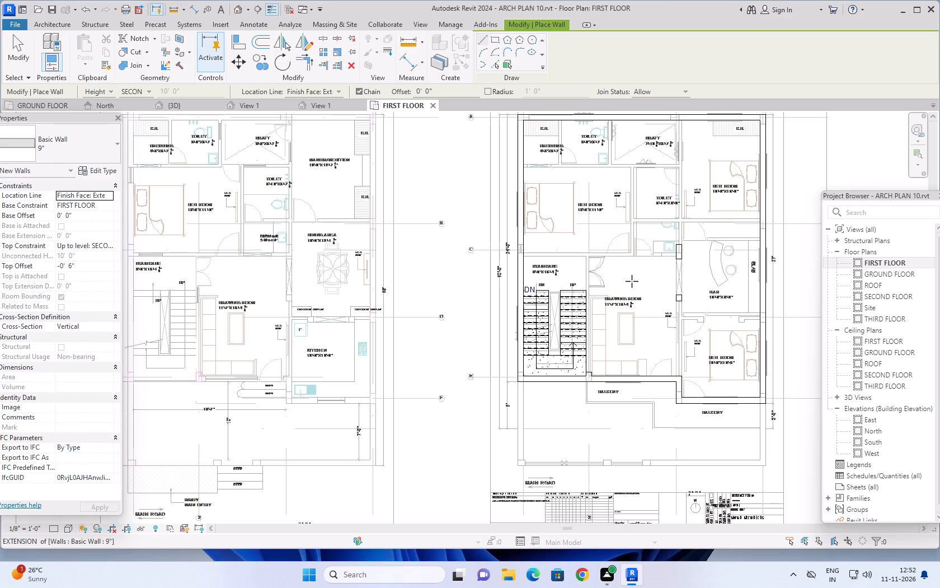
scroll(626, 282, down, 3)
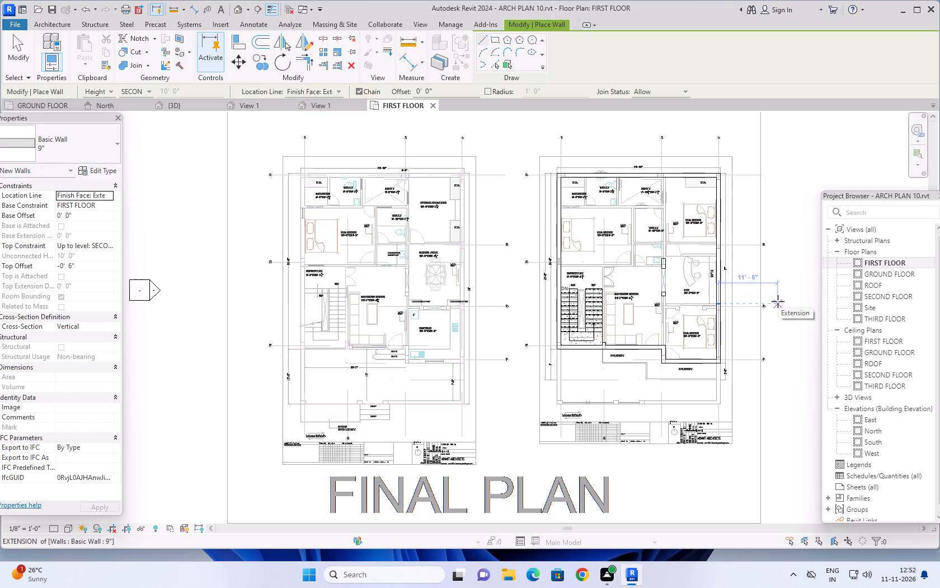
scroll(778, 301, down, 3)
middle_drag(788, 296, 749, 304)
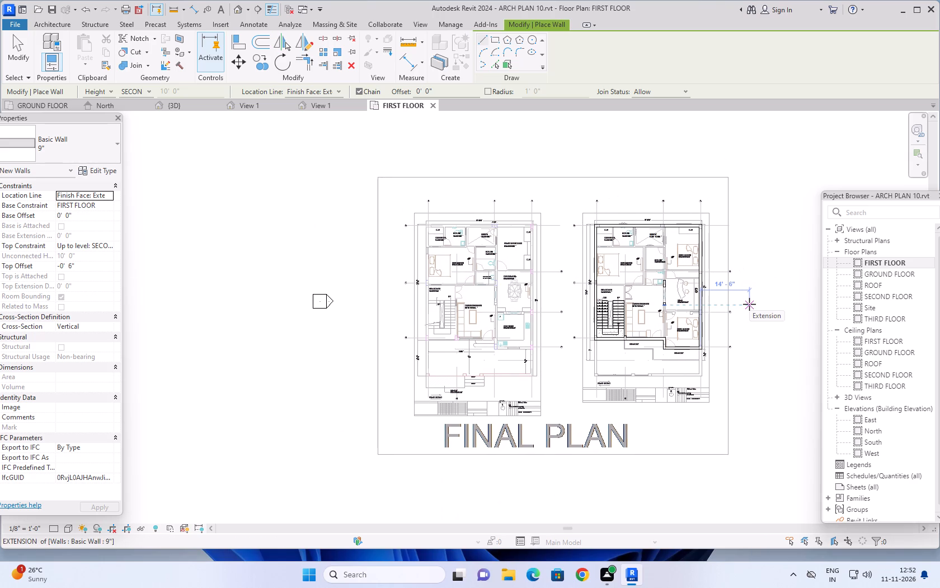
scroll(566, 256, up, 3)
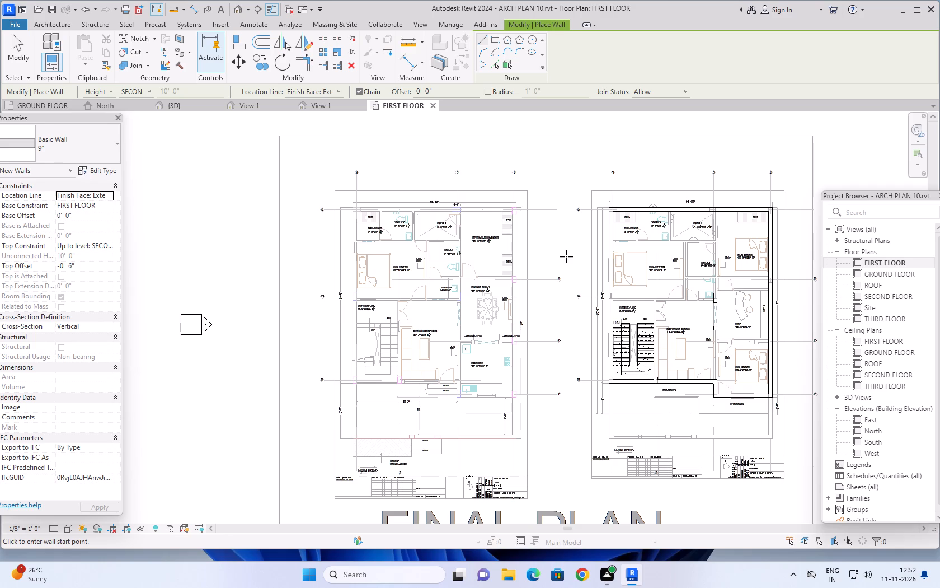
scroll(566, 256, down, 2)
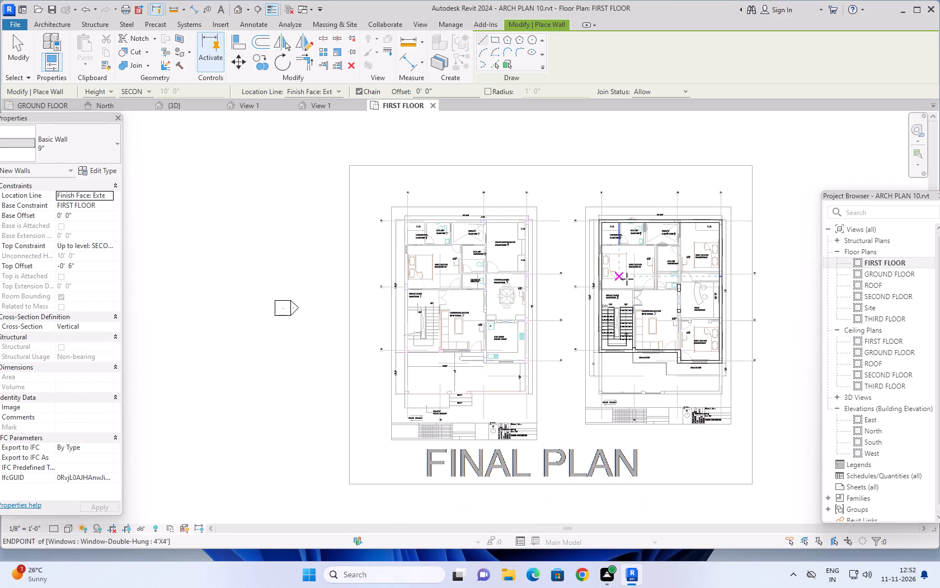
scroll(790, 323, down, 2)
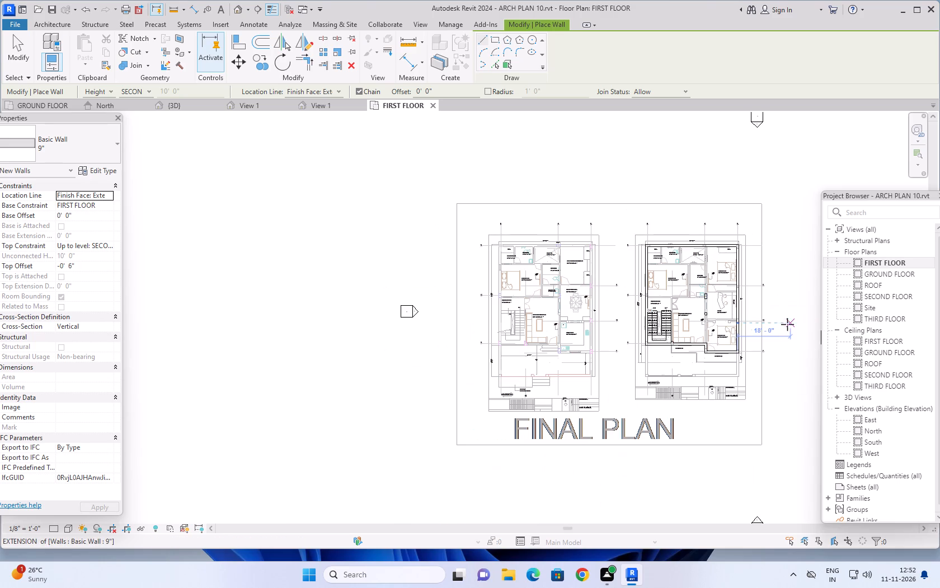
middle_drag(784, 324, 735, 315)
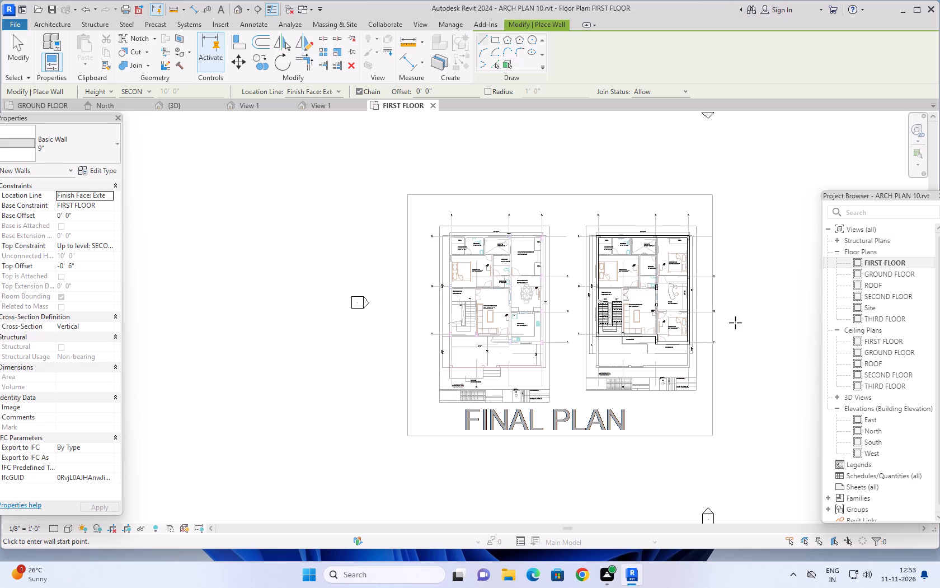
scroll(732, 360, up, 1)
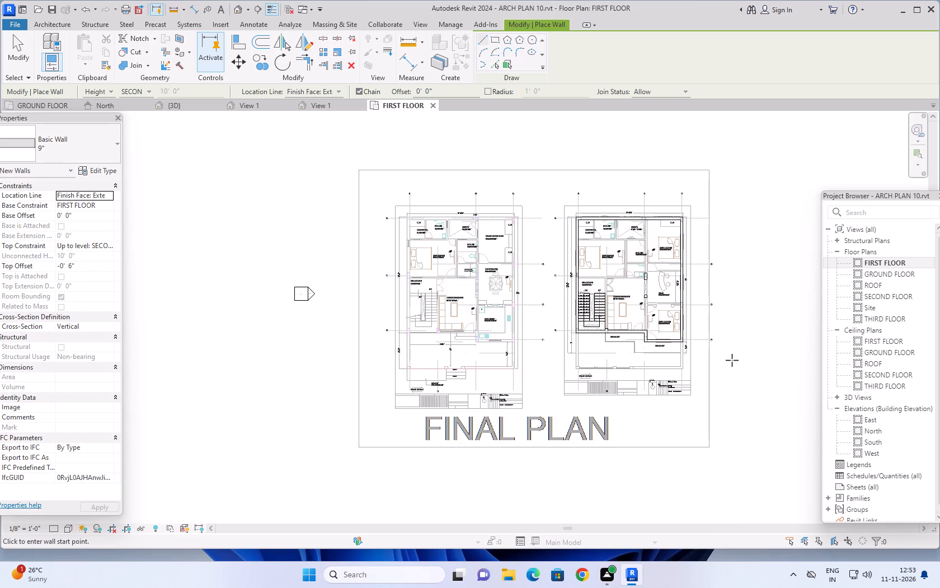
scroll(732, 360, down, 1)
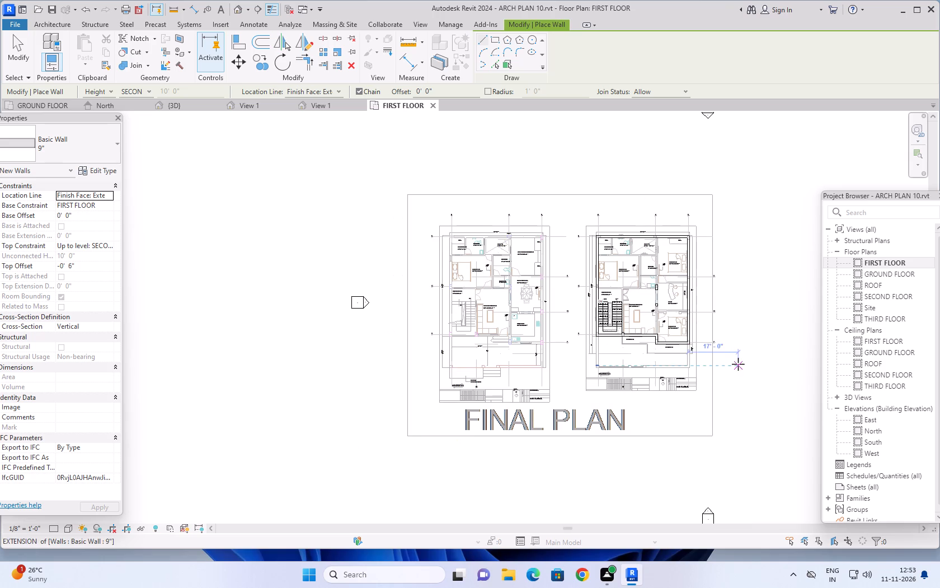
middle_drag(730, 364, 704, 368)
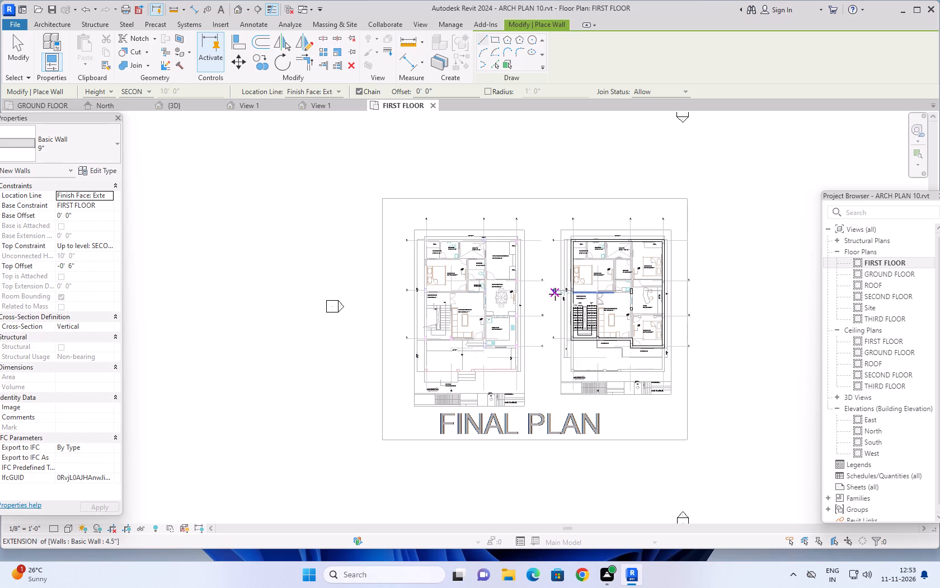
Draw a 4.5" wall between the dressing and the 6'-0" wide toilet, from the grid A exterior wall to the bedroom wall line.
scroll(560, 296, up, 4)
click(115, 144)
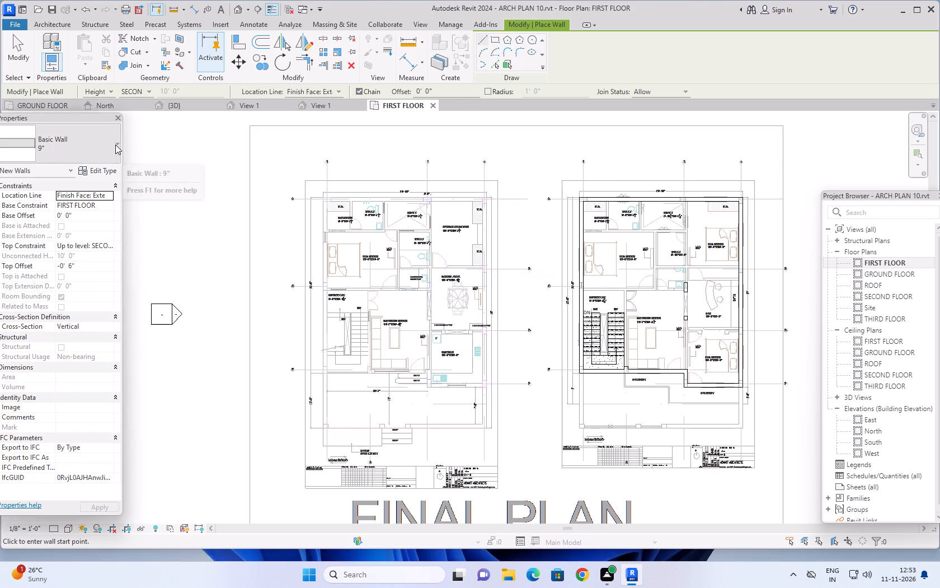
scroll(64, 218, up, 6)
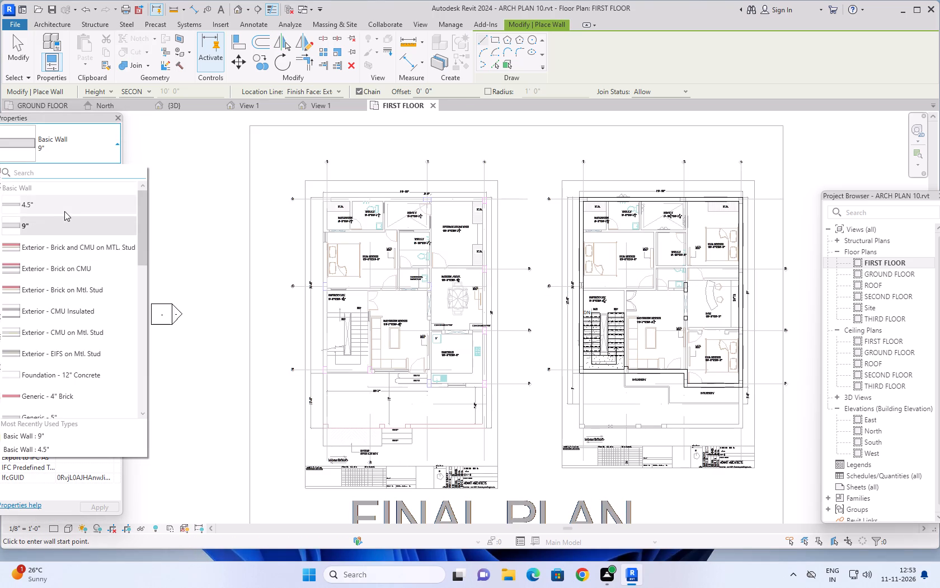
click(65, 209)
scroll(607, 204, up, 5)
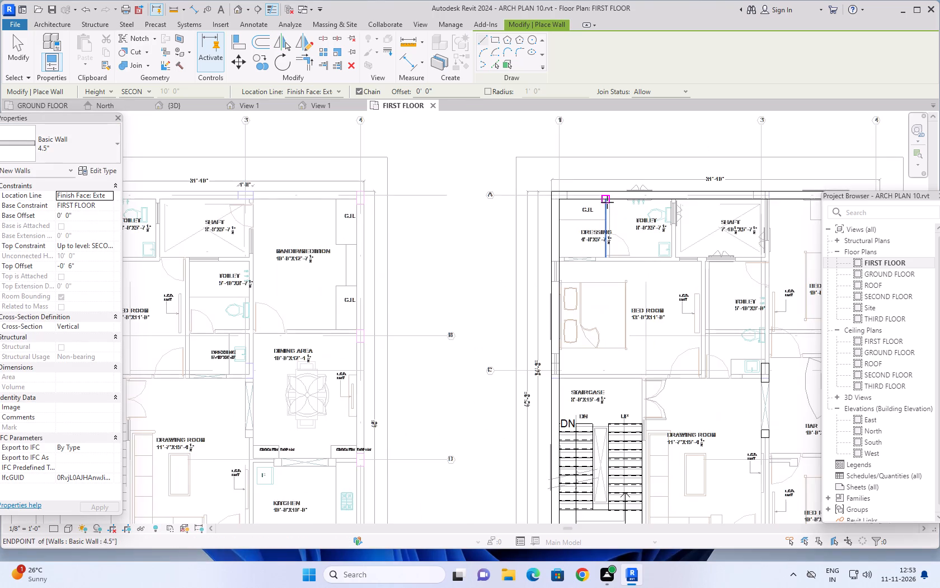
scroll(609, 205, up, 5)
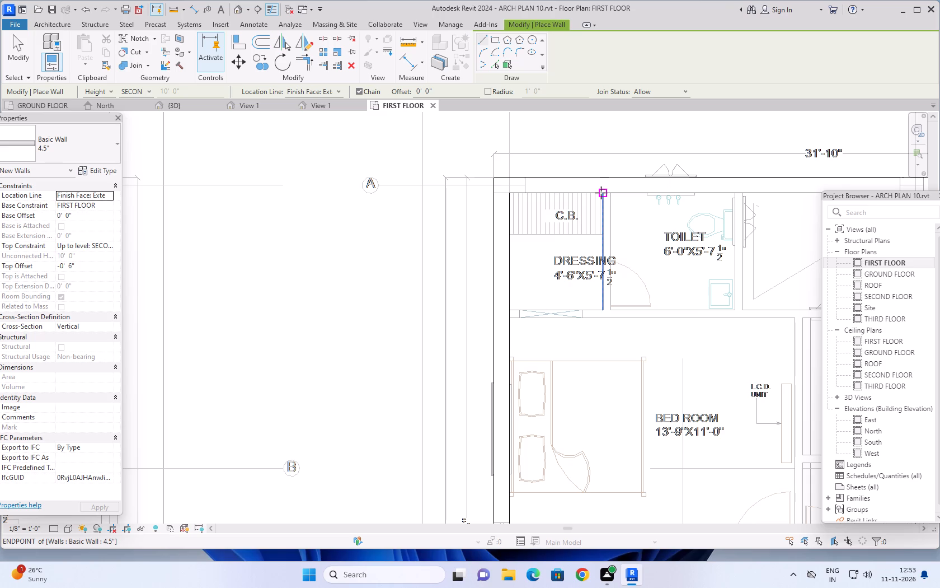
click(601, 193)
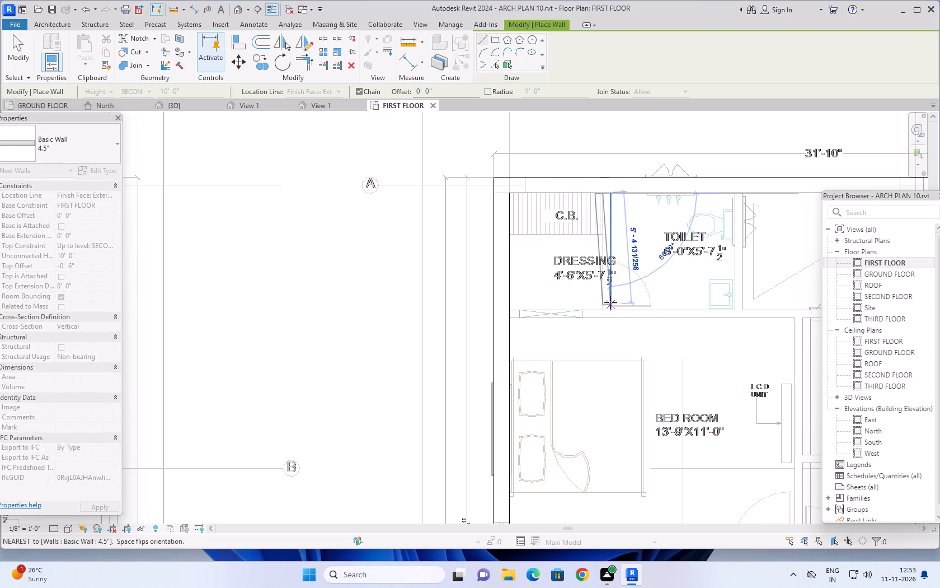
key(space)
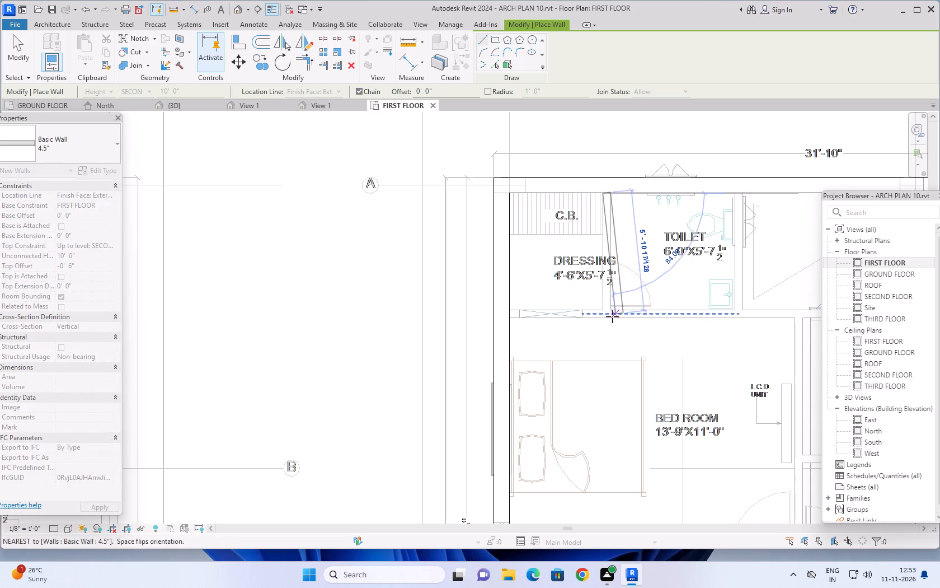
click(601, 313)
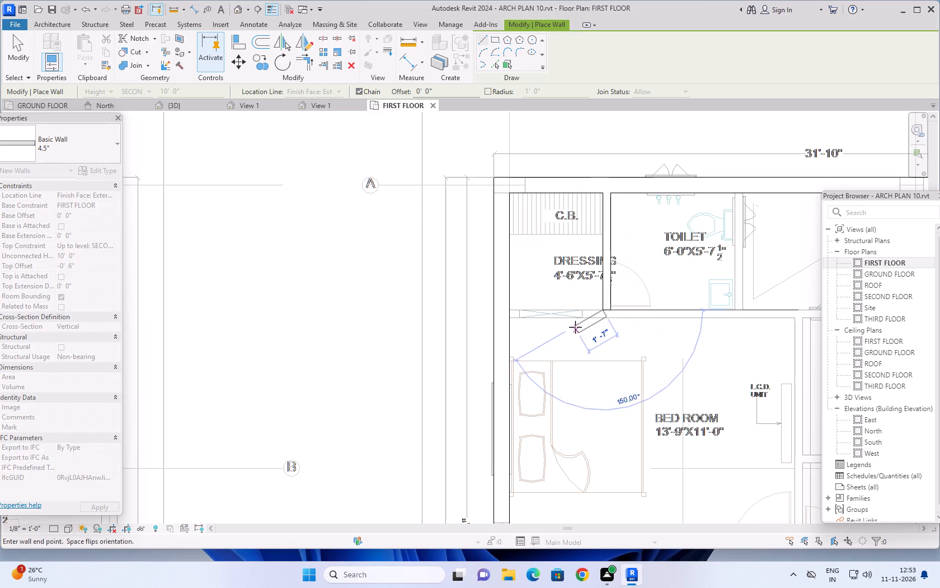
key(Escape)
Draw a 4.5" wall piece about 6" long from the exterior wall to the near side of the dressing–bedroom opening.
scroll(502, 324, up, 4)
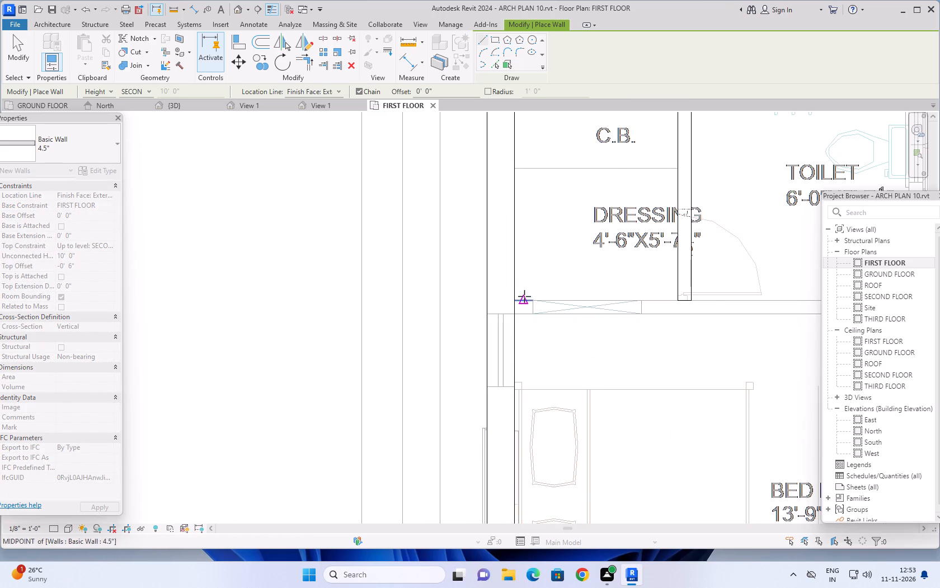
scroll(524, 296, up, 2)
click(513, 301)
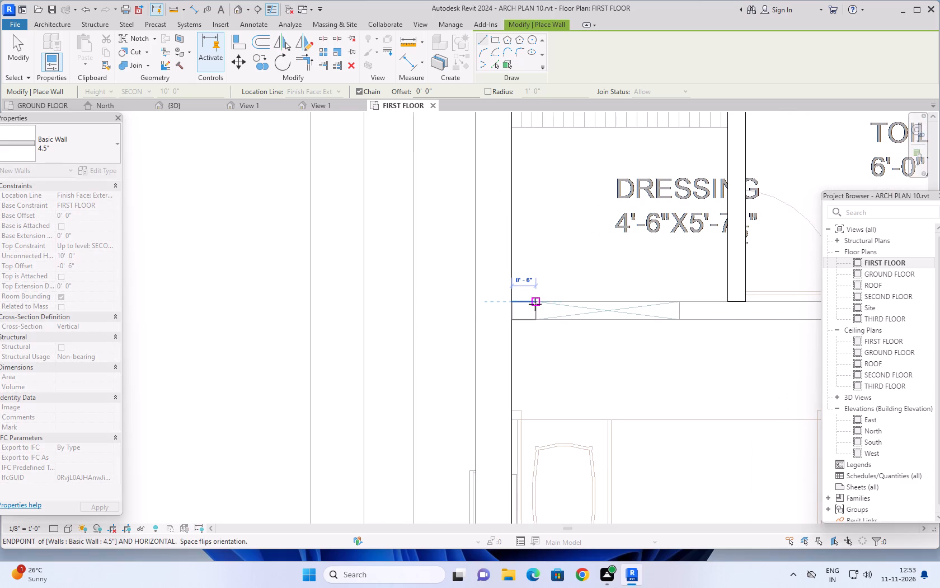
click(536, 304)
key(Escape)
Draw a 4.5" wall about 10'-3" long from the far side of the dressing opening to the 13'-9" bedroom's corner below the shaft.
scroll(614, 243, down, 3)
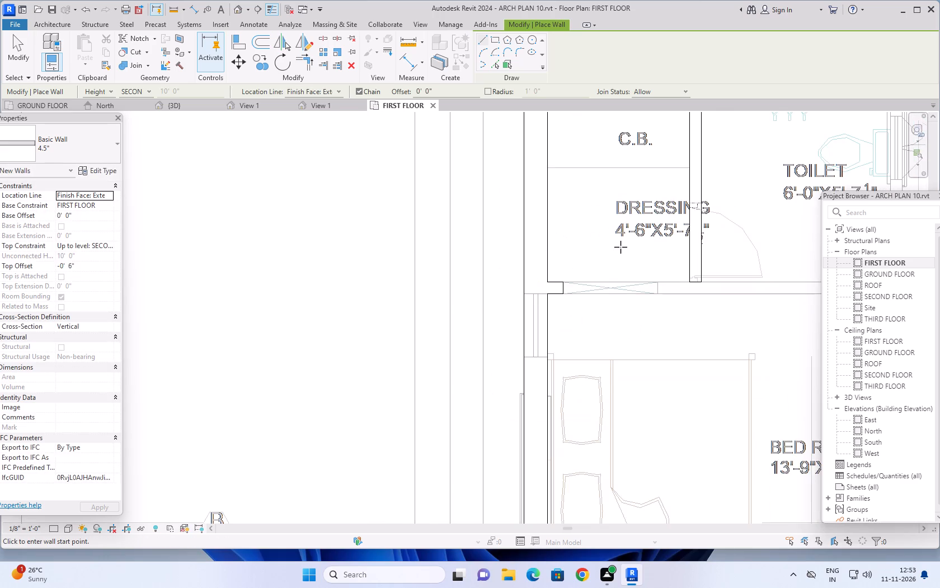
middle_drag(603, 247, 341, 228)
scroll(524, 247, down, 1)
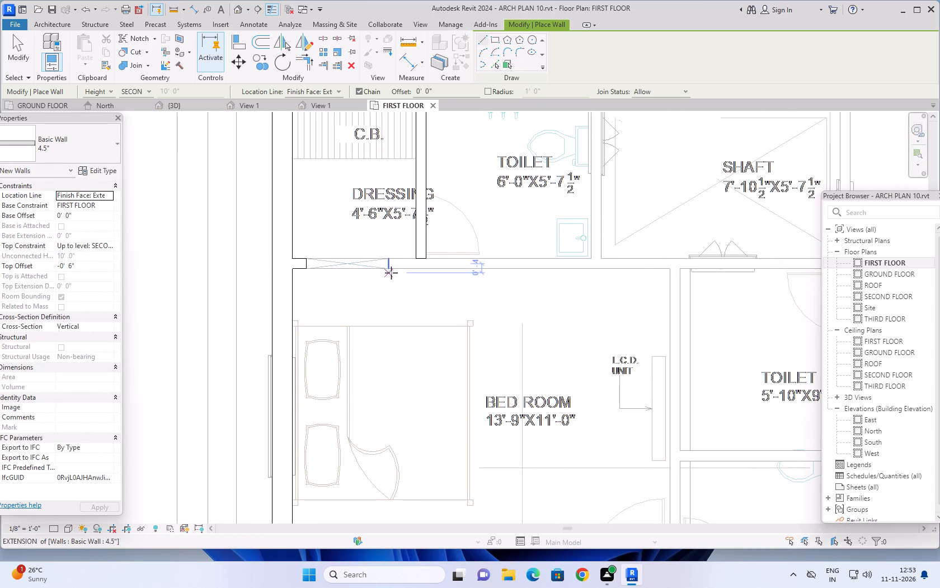
click(388, 269)
key(space)
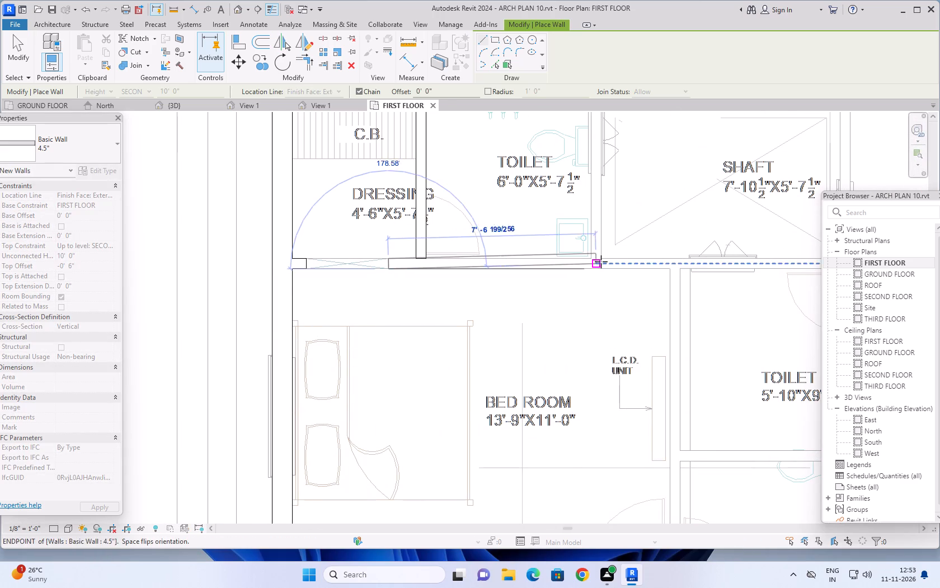
click(668, 271)
key(Escape)
Draw a 4.5" wall between the 6'-0" wide toilet and the shaft, from the grid A exterior wall to the bedroom wall.
scroll(569, 325, down, 3)
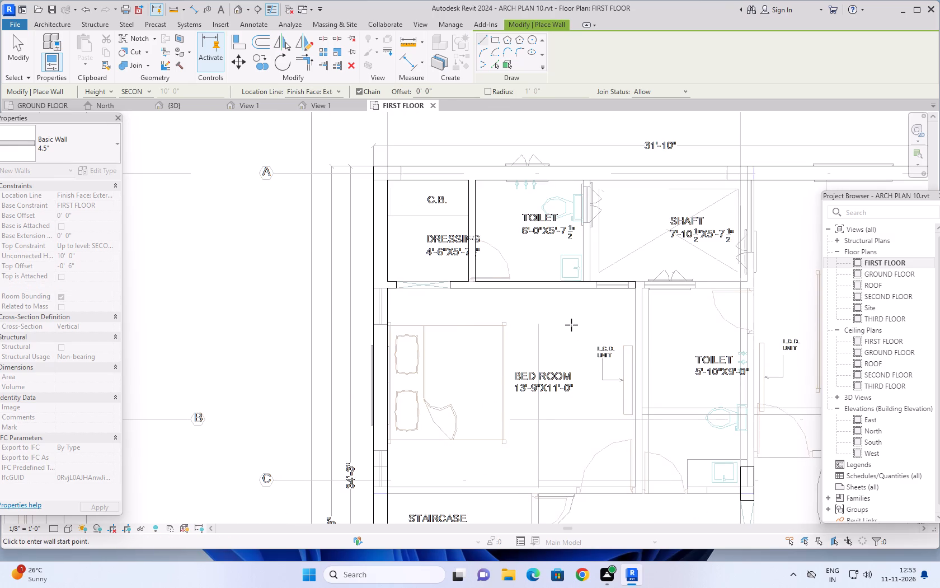
scroll(593, 181, up, 4)
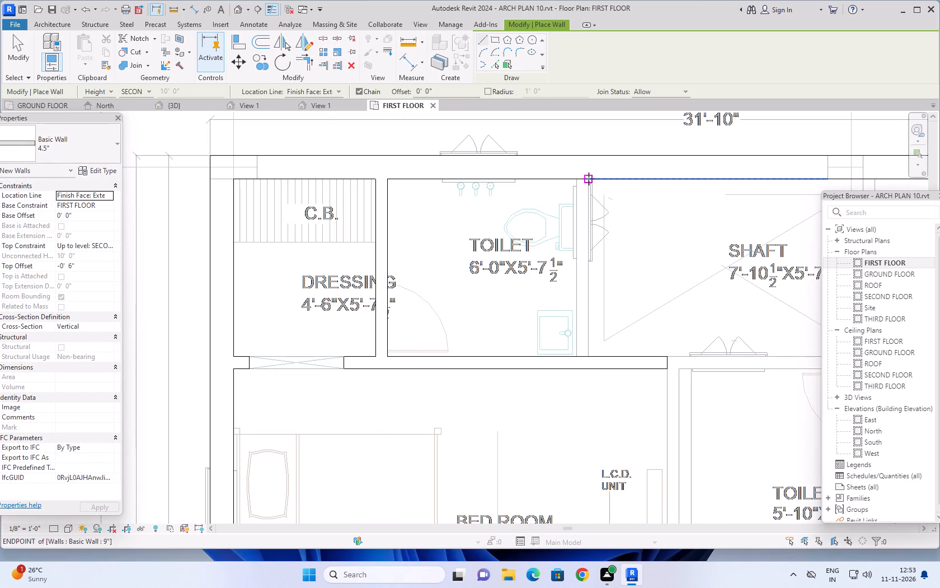
scroll(589, 180, up, 7)
click(587, 178)
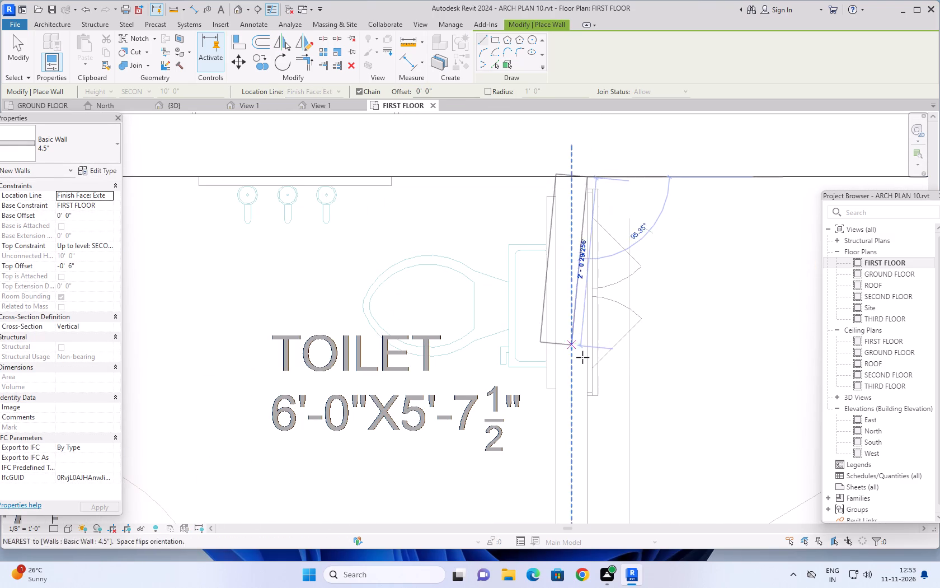
scroll(587, 367, down, 4)
middle_drag(586, 364, 586, 211)
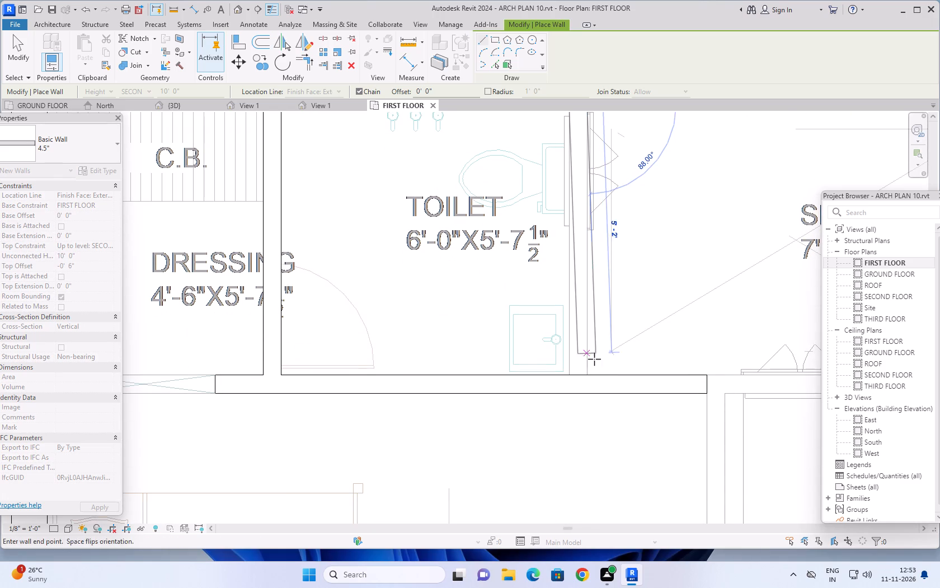
click(586, 375)
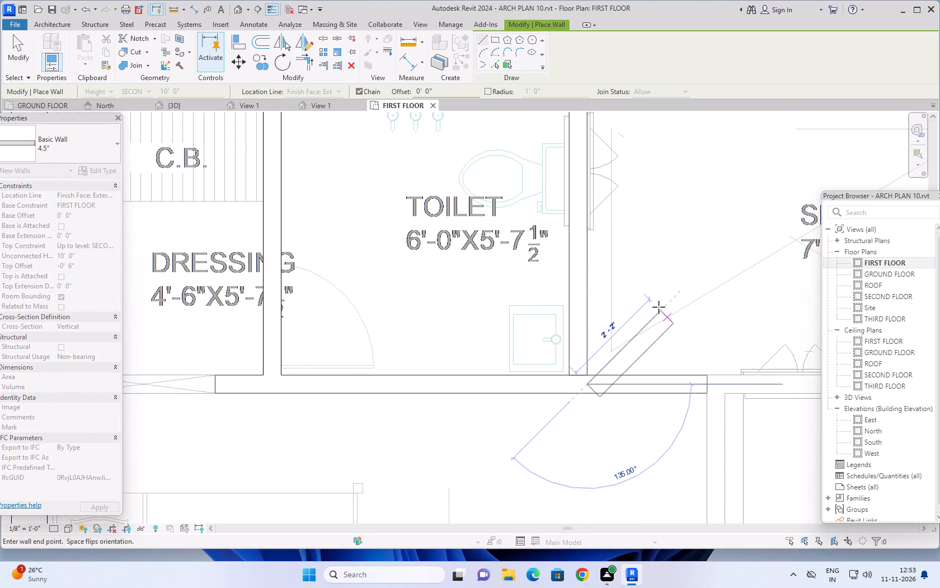
End the current wall chain, dismiss the save reminder, and save the project.
key(Escape)
scroll(668, 304, down, 3)
click(565, 185)
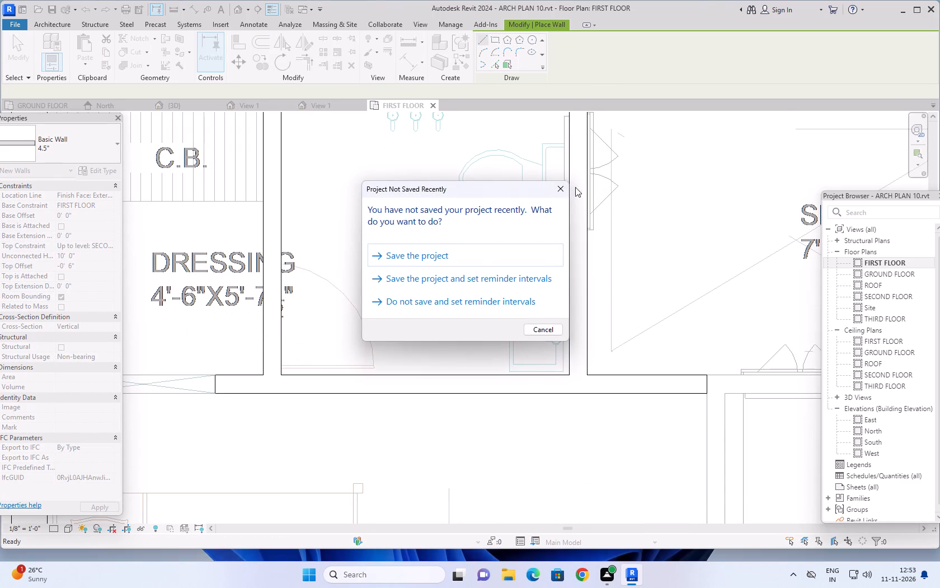
key(ctrl+s)
Draw a 4.5" wall along the 10'-0"x15'-0" bedroom's shaft and toilet side, from the grid A exterior wall to the wall piece beside the bar opening.
scroll(675, 264, down, 1)
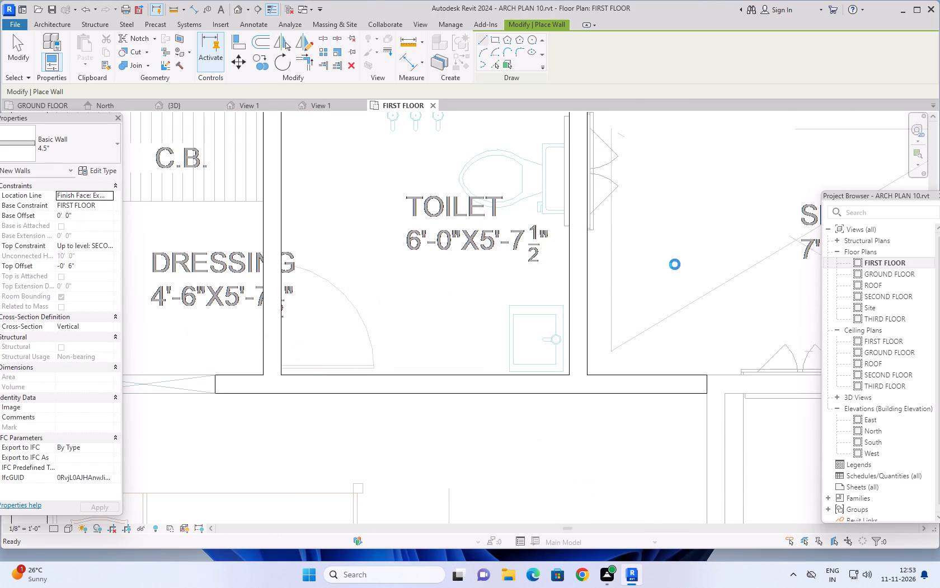
scroll(670, 268, down, 3)
middle_drag(688, 297, 590, 297)
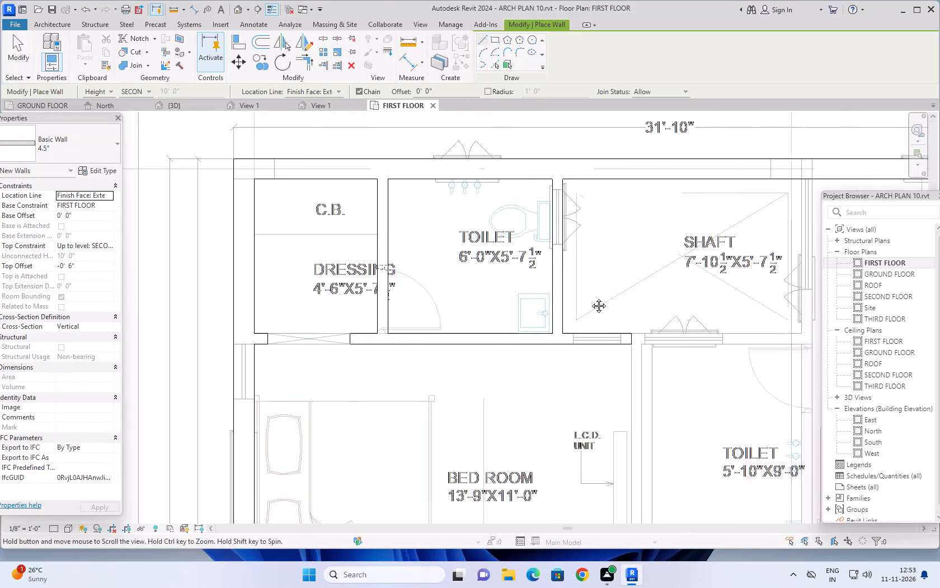
middle_drag(590, 297, 529, 290)
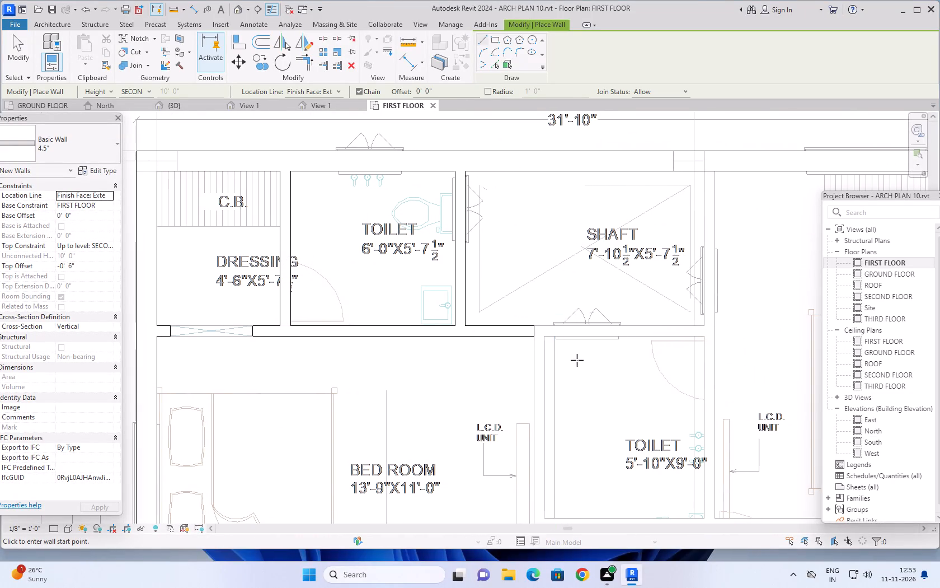
scroll(583, 357, up, 1)
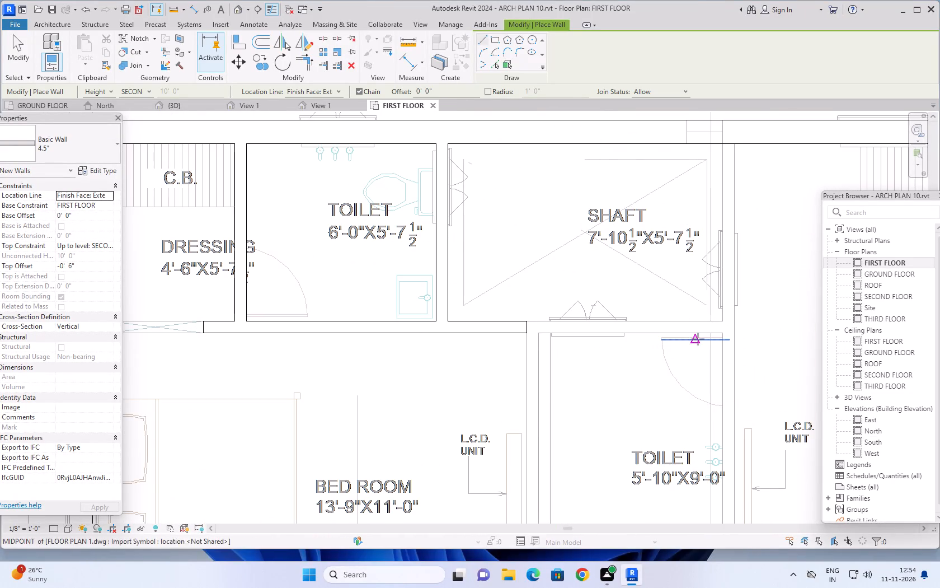
scroll(654, 371, down, 3)
middle_drag(657, 384, 546, 358)
click(595, 198)
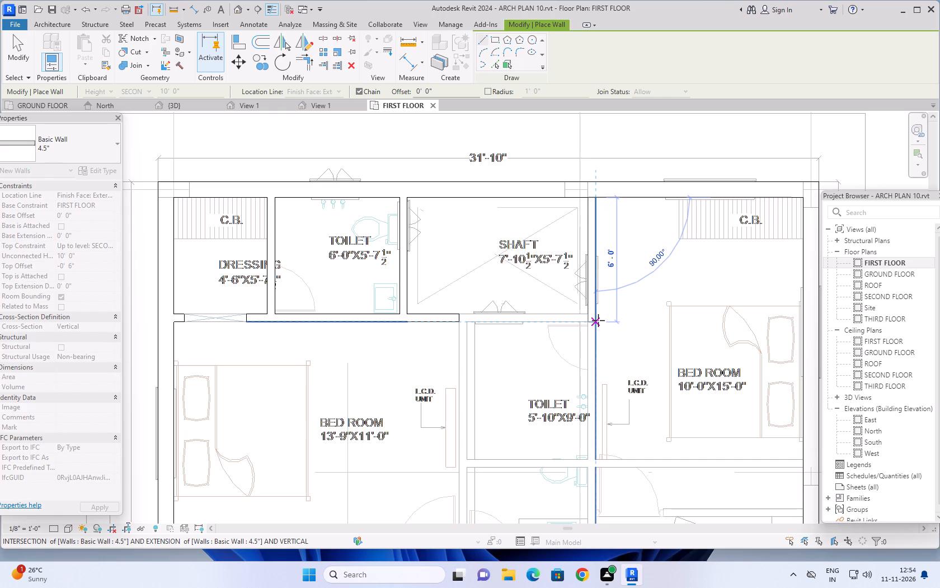
scroll(601, 425, down, 3)
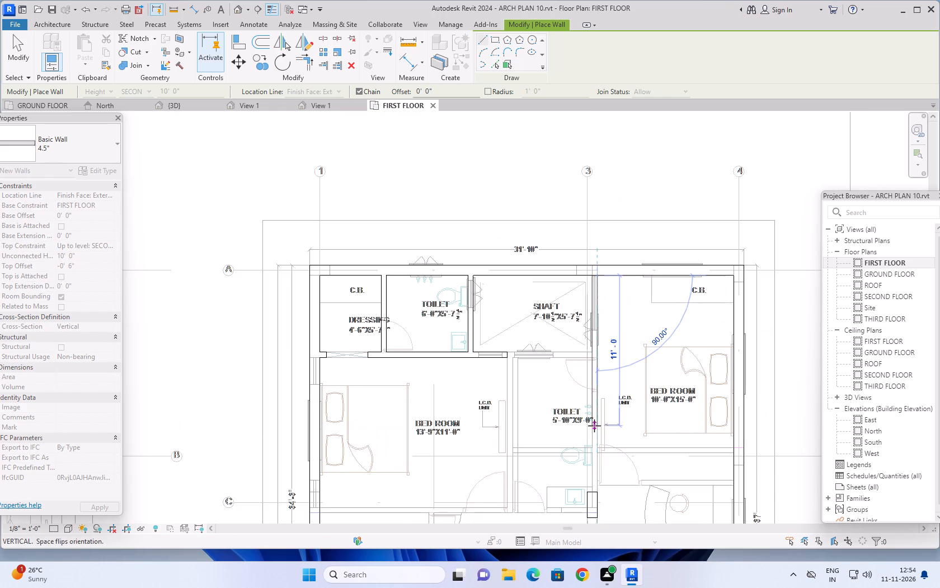
middle_drag(594, 426, 583, 311)
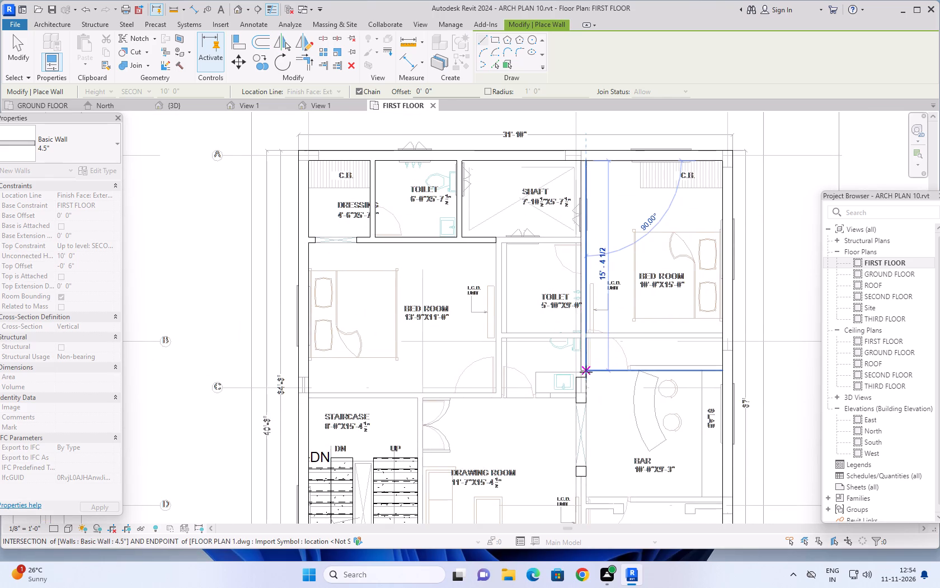
scroll(586, 372, up, 9)
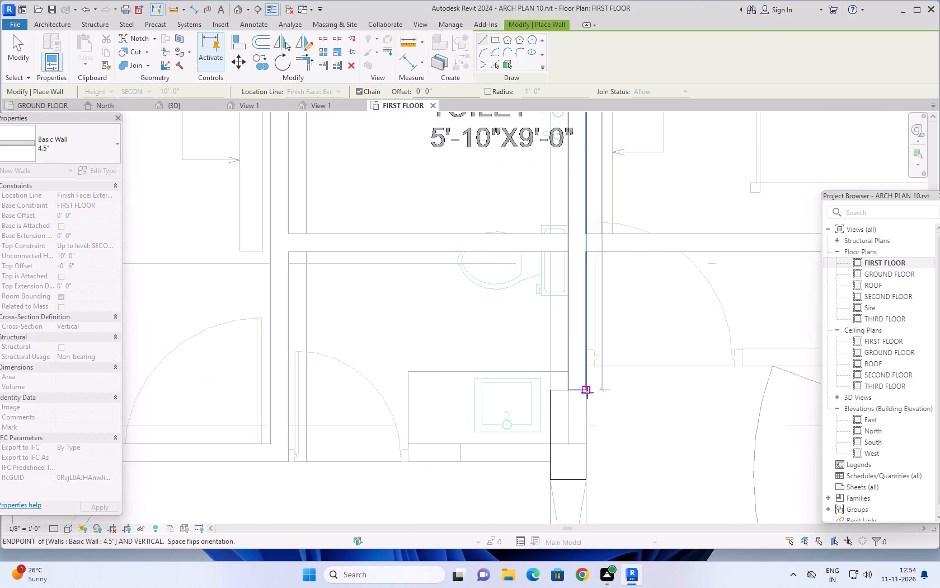
click(587, 393)
key(Escape)
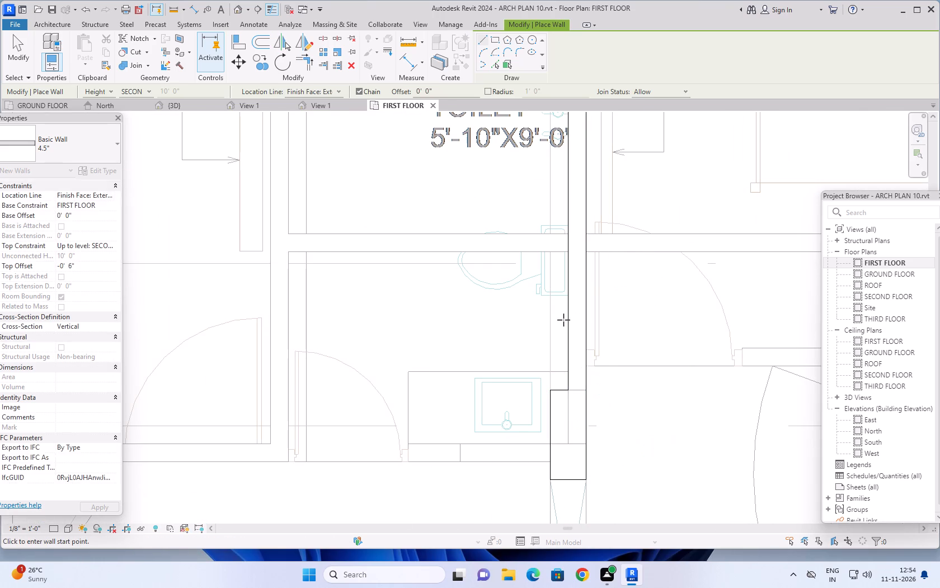
Draw a 4.5" wall about 6' long between the shaft and the 5'-10" toilet, meeting the end of the 13'-9" bedroom's wall.
scroll(563, 320, down, 9)
scroll(544, 276, down, 3)
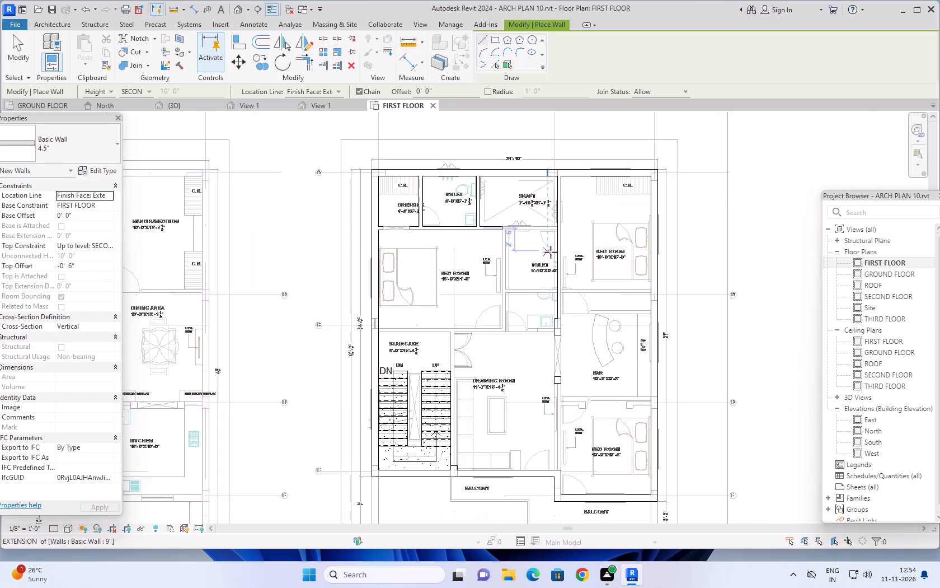
scroll(517, 212, up, 6)
scroll(595, 261, up, 5)
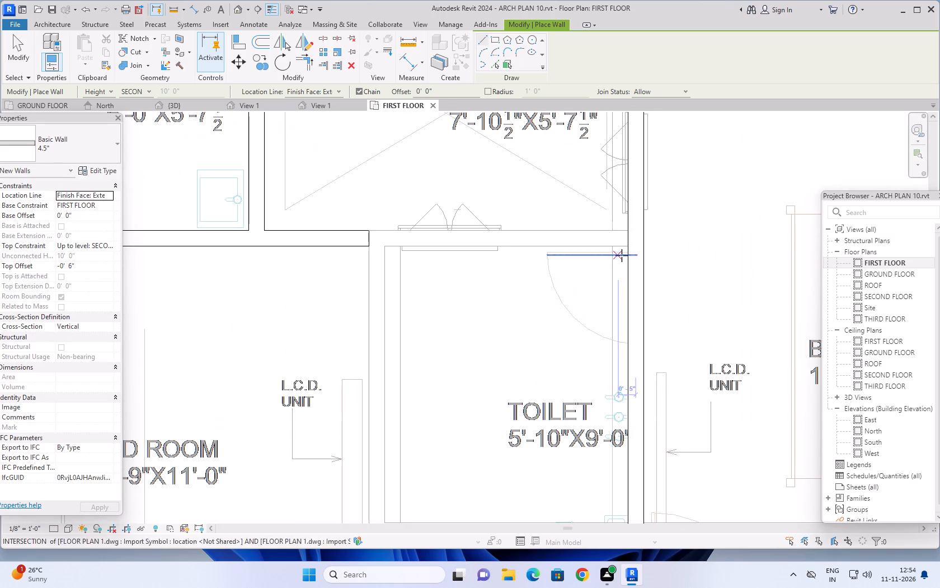
click(628, 245)
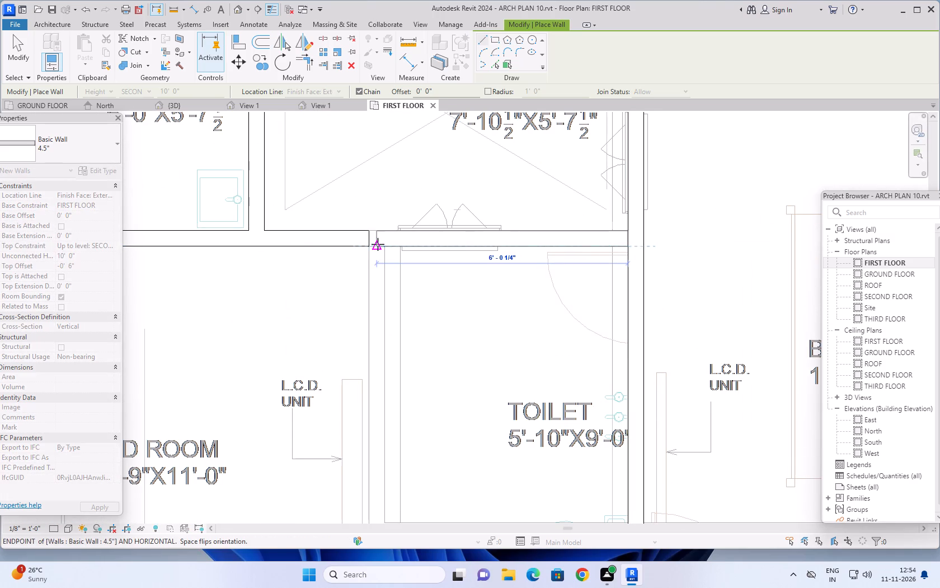
click(370, 245)
key(Escape)
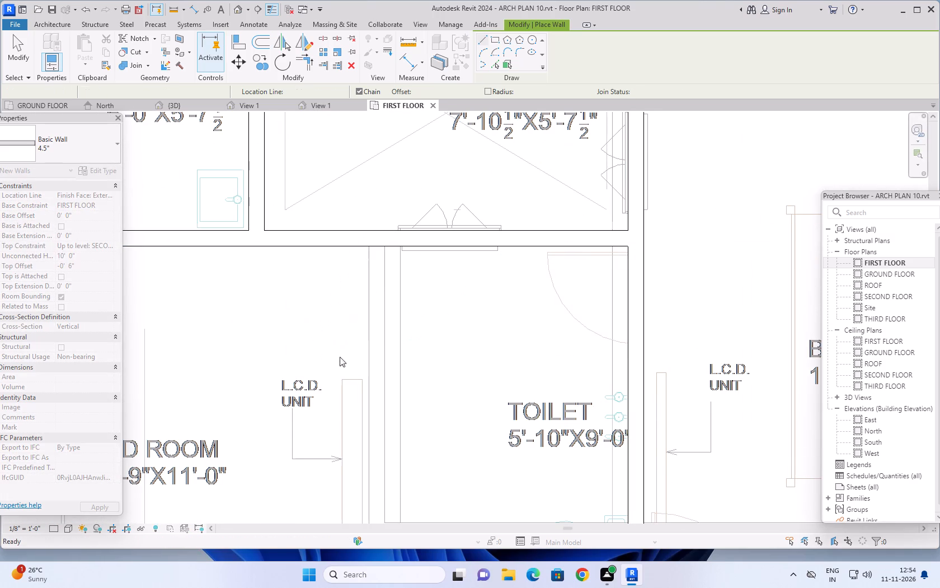
Draw a 4.5" wall between the 13'-9" bedroom and the 5'-10" toilet, from the shaft wall to the bedroom's corner at the drawing room.
scroll(399, 330, down, 3)
scroll(463, 333, down, 2)
middle_drag(457, 349, 443, 292)
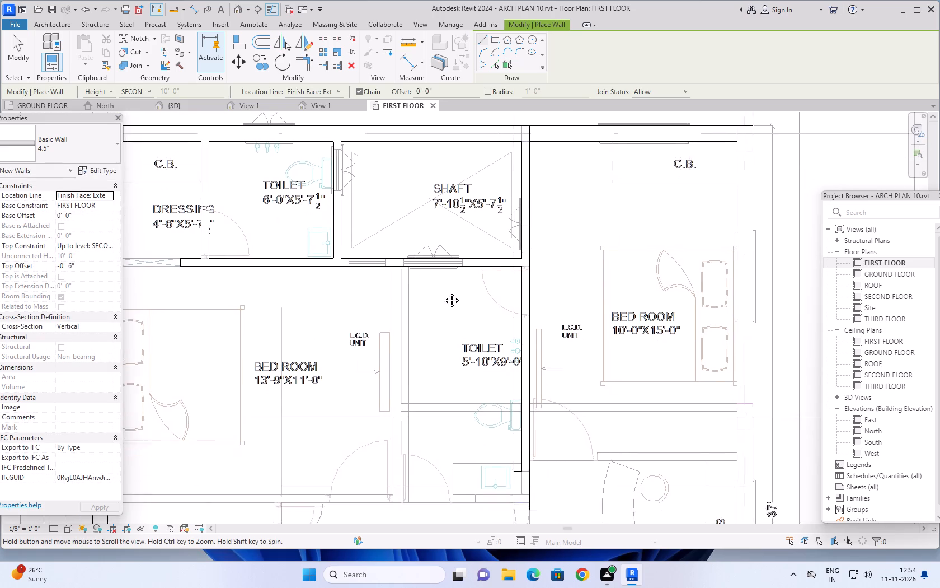
middle_drag(443, 292, 443, 240)
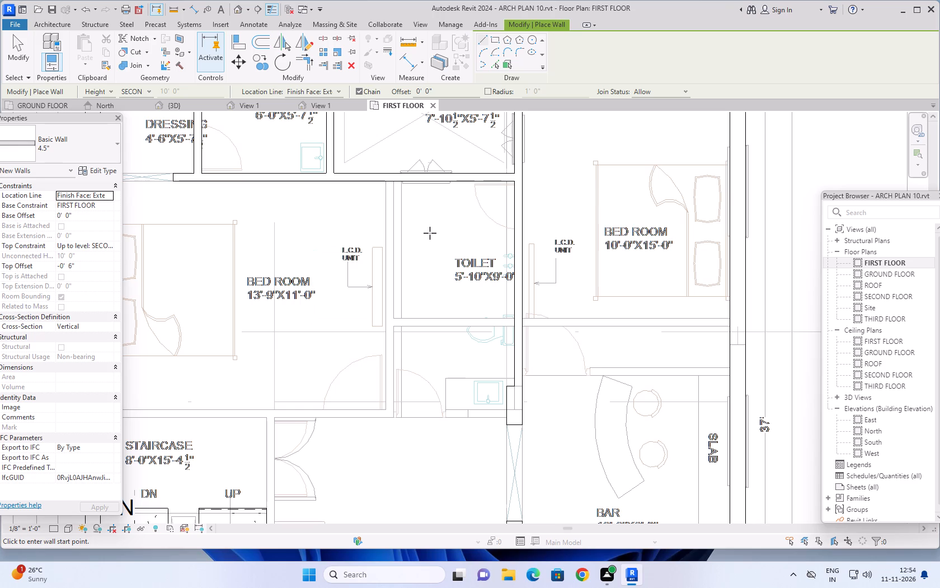
scroll(398, 189, up, 4)
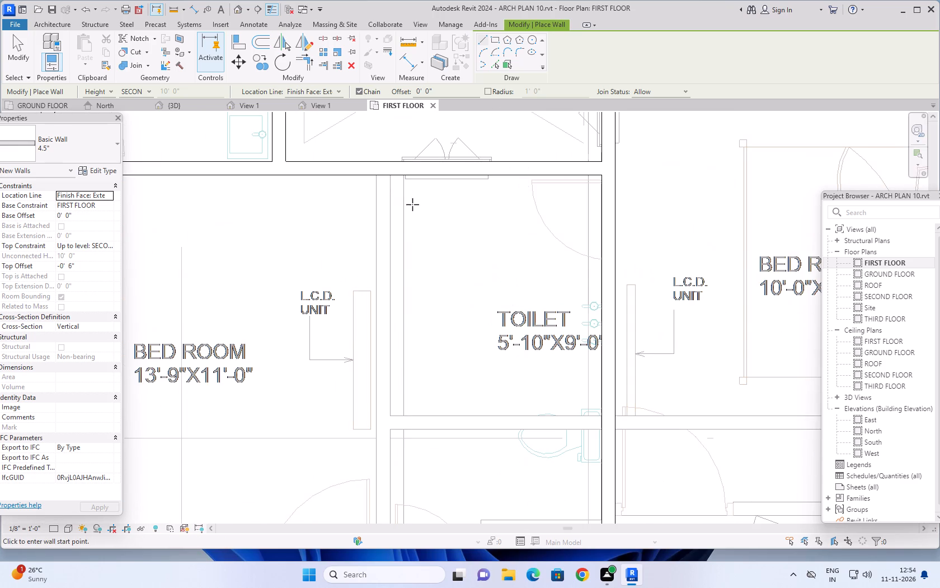
scroll(415, 209, down, 4)
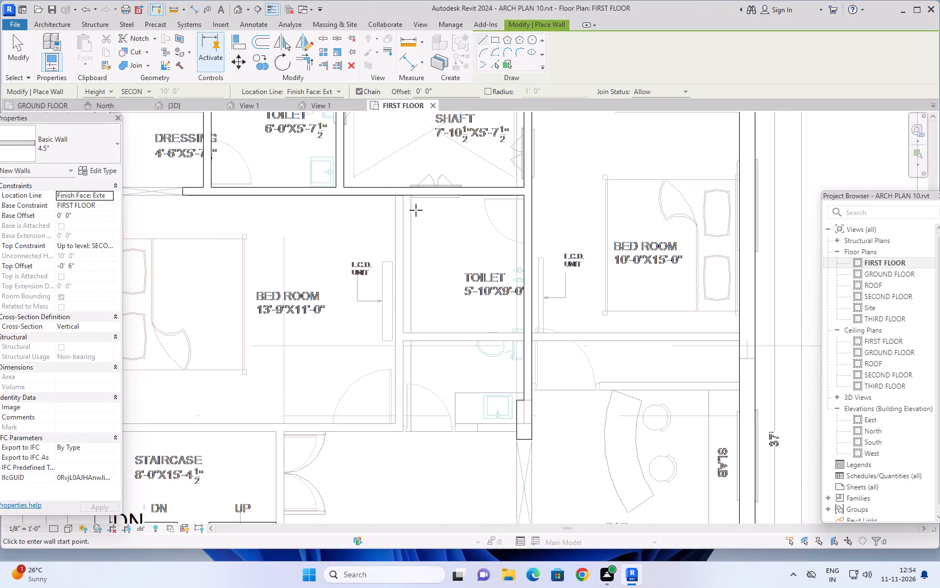
scroll(415, 210, up, 5)
click(390, 181)
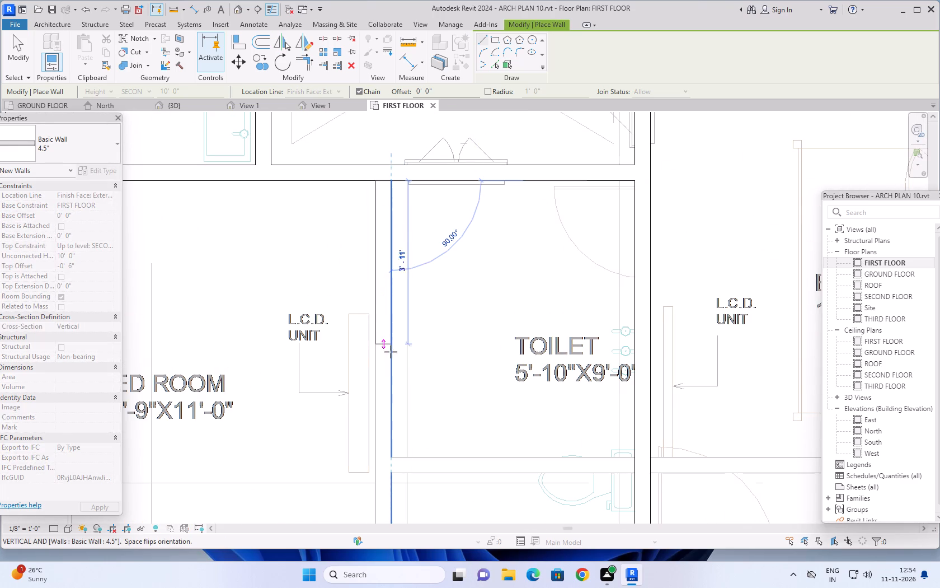
scroll(391, 360, down, 5)
middle_drag(391, 361, 383, 273)
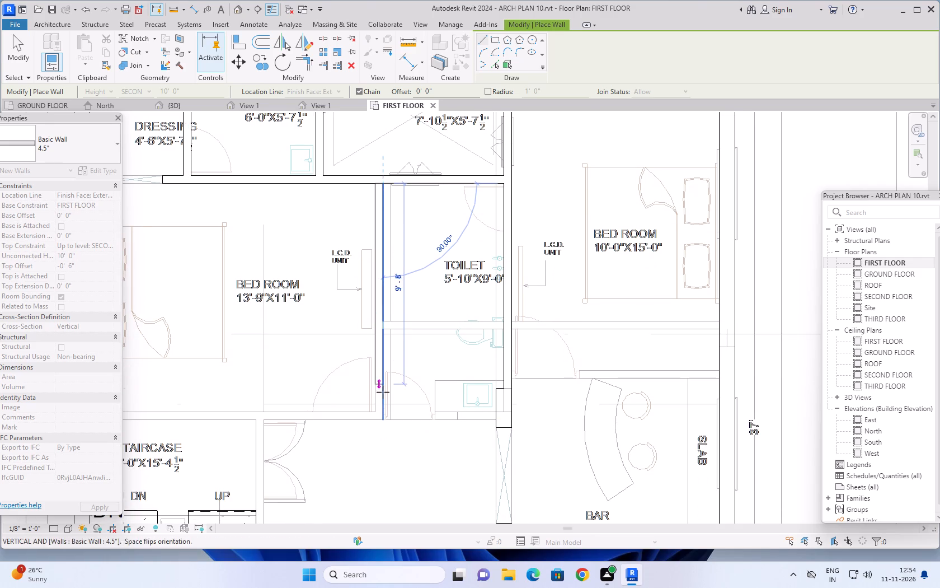
click(383, 419)
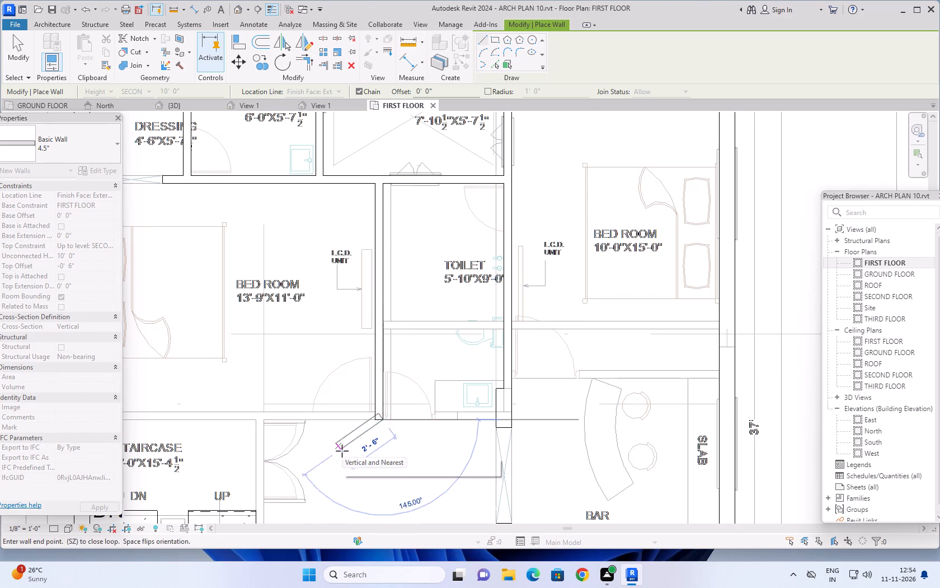
key(Escape)
Draw a 4.5" wall about 14' long between the 13'-9" bedroom and the staircase, from the bedroom–toilet wall's end to the grid 1 exterior wall.
scroll(361, 430, down, 5)
middle_drag(388, 445, 416, 429)
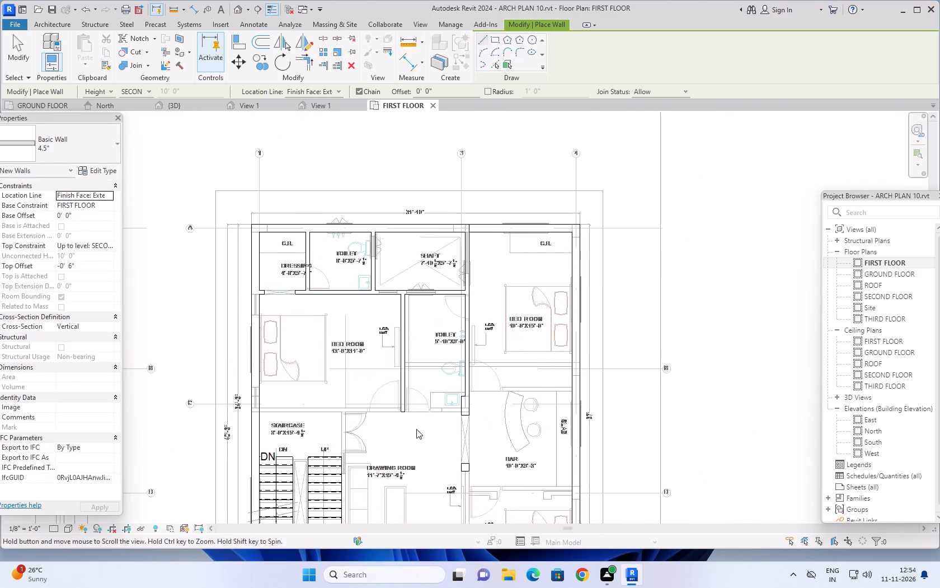
scroll(407, 428, up, 5)
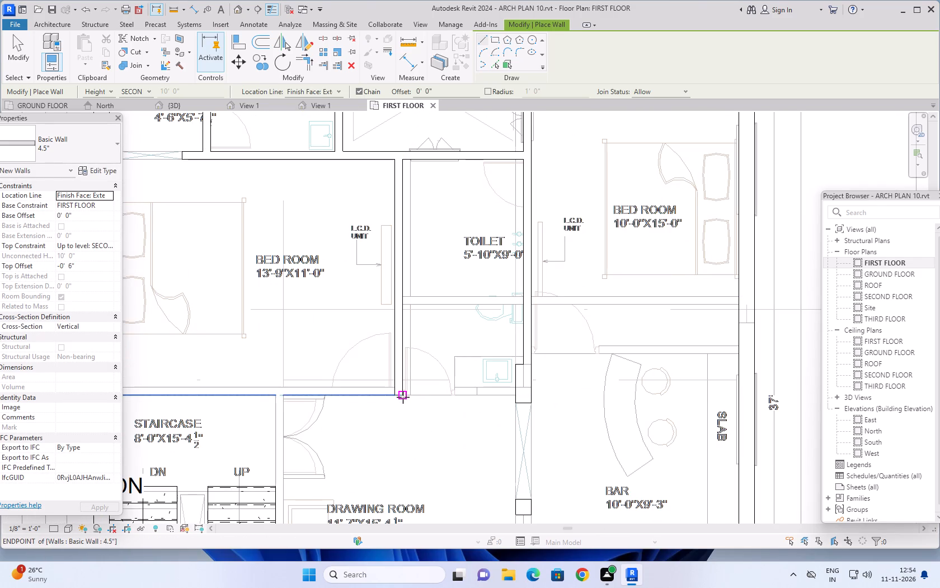
click(403, 397)
scroll(259, 400, down, 4)
middle_drag(259, 400, 338, 397)
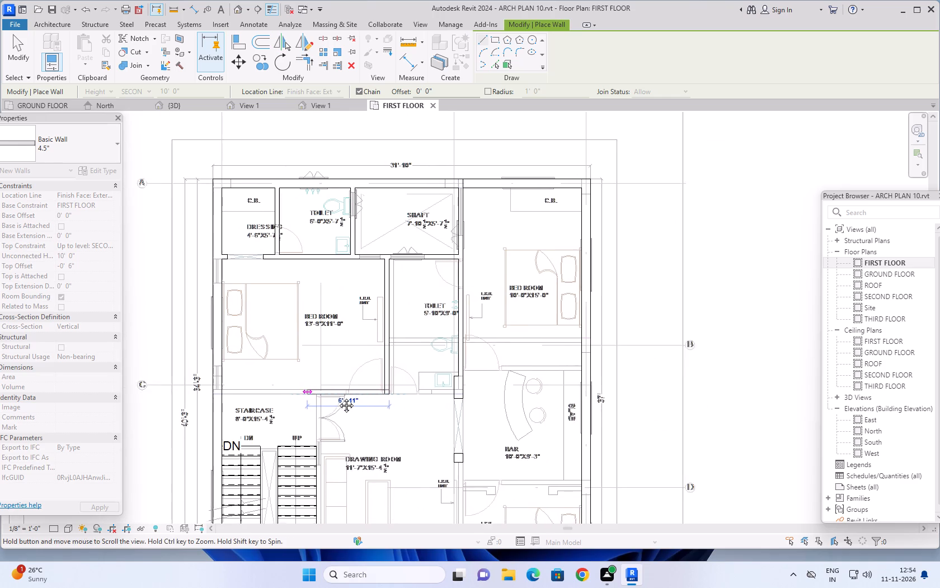
middle_drag(338, 397, 361, 397)
scroll(278, 392, up, 7)
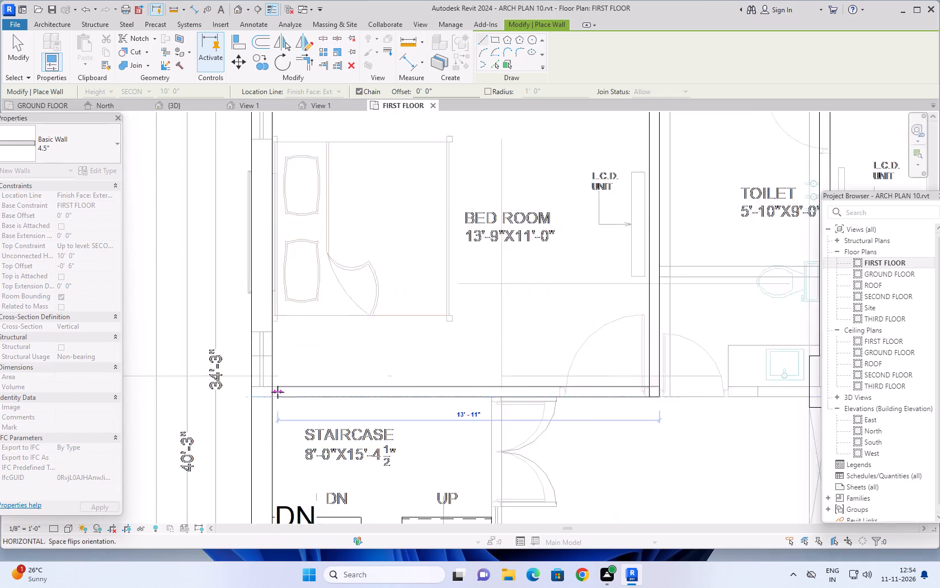
scroll(278, 392, up, 3)
click(266, 399)
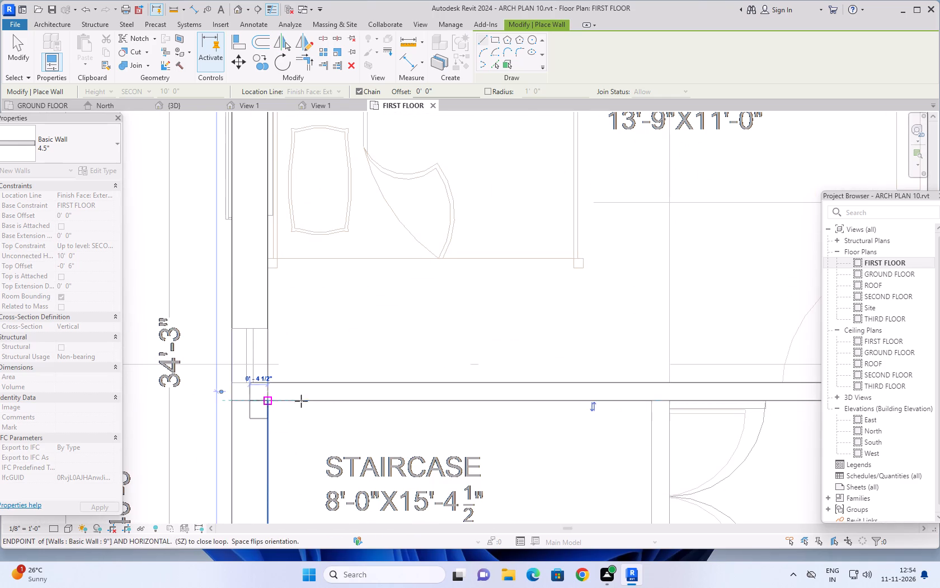
key(Escape)
Draw a 4.5" wall between the staircase and the drawing room, from the 13'-9" bedroom's wall to the column at the grid E exterior wall.
scroll(479, 436, down, 4)
scroll(525, 442, down, 4)
middle_drag(520, 438, 420, 358)
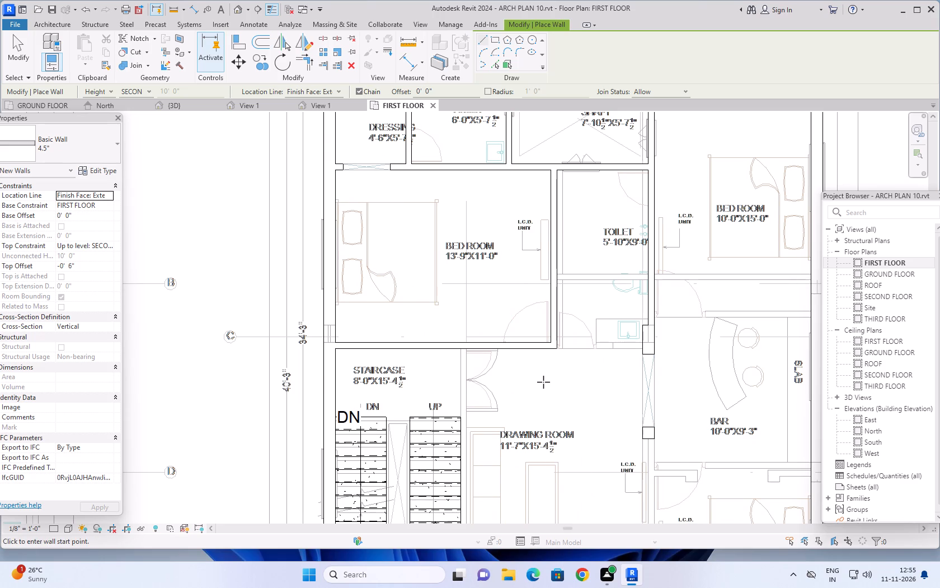
scroll(544, 381, down, 1)
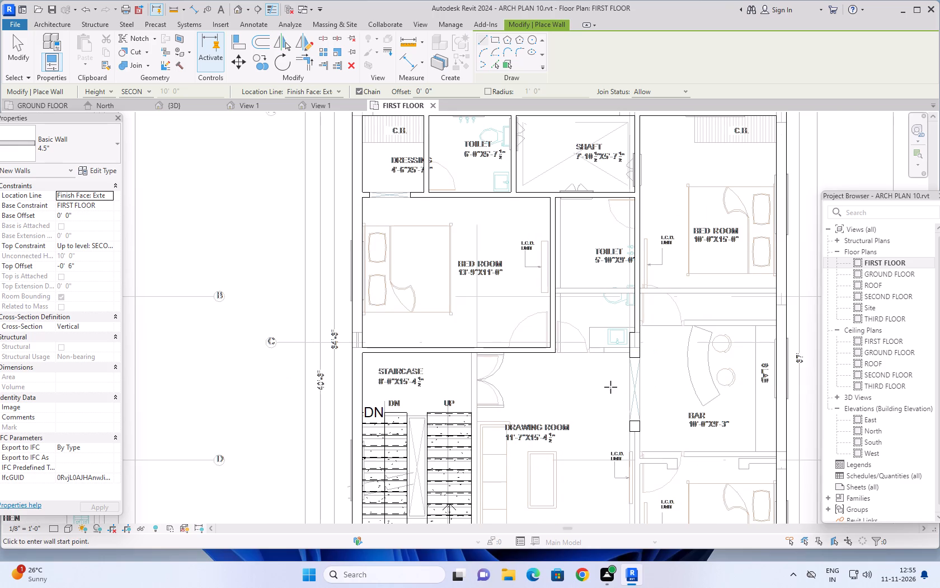
middle_drag(606, 384, 567, 353)
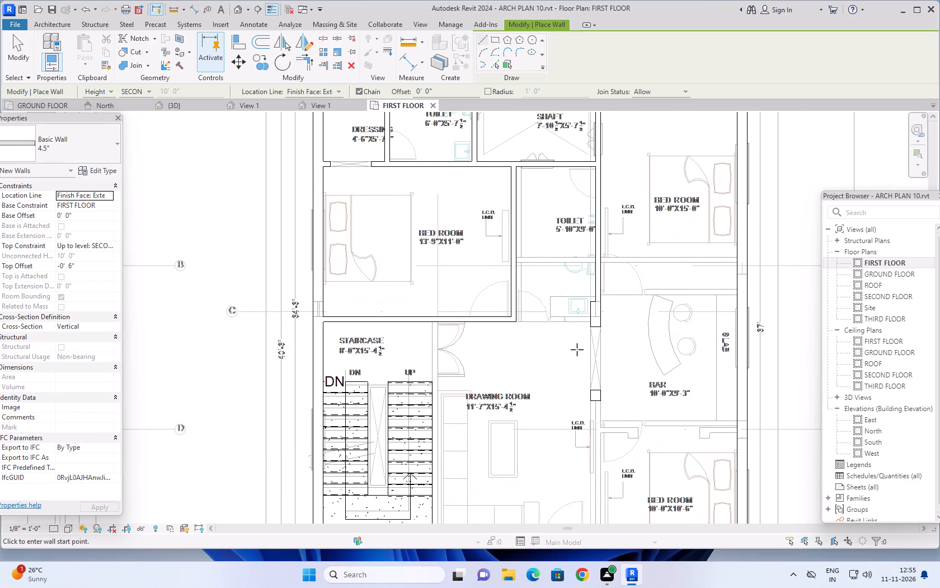
scroll(577, 349, up, 5)
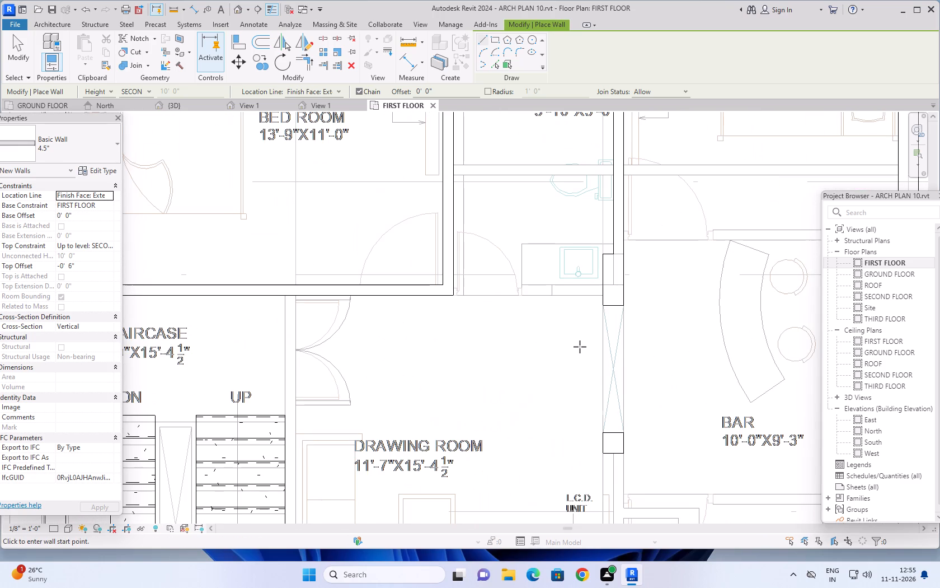
scroll(580, 347, down, 3)
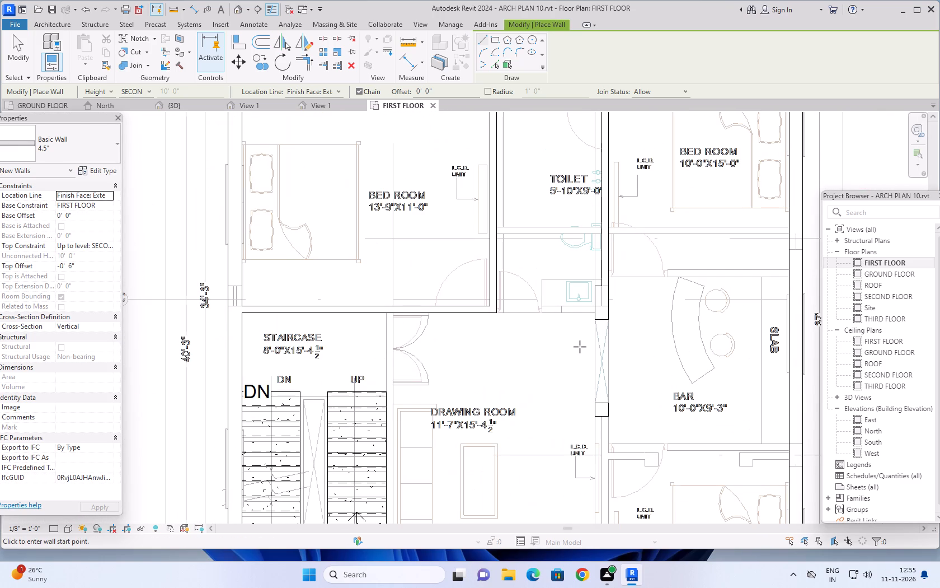
scroll(576, 338, down, 5)
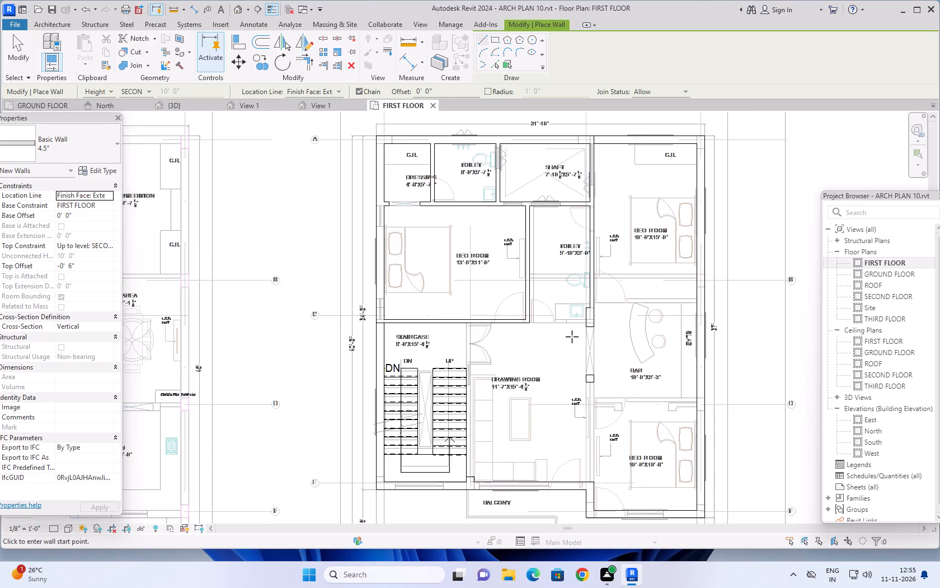
scroll(572, 337, down, 2)
scroll(527, 340, up, 3)
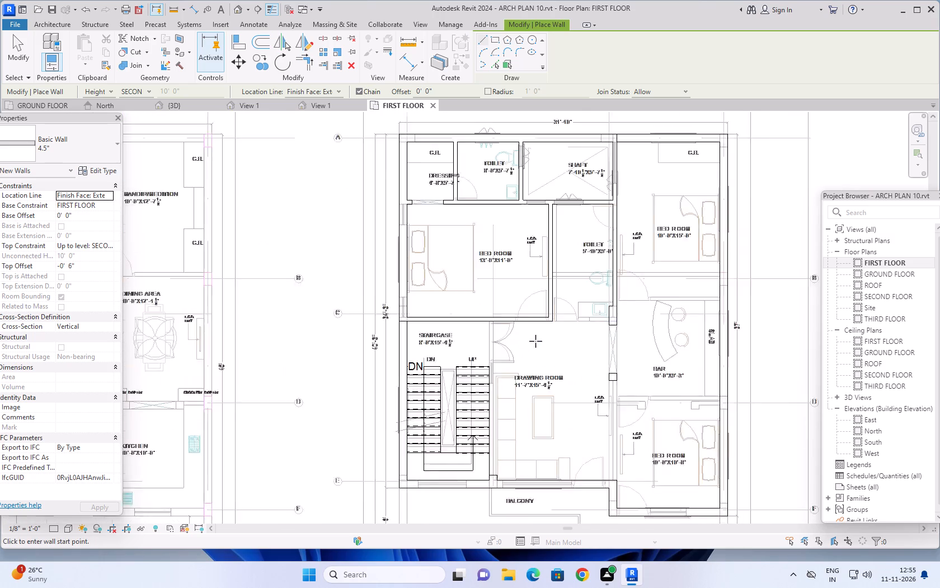
scroll(535, 341, up, 1)
middle_drag(552, 334, 584, 292)
scroll(469, 289, up, 5)
scroll(535, 286, up, 5)
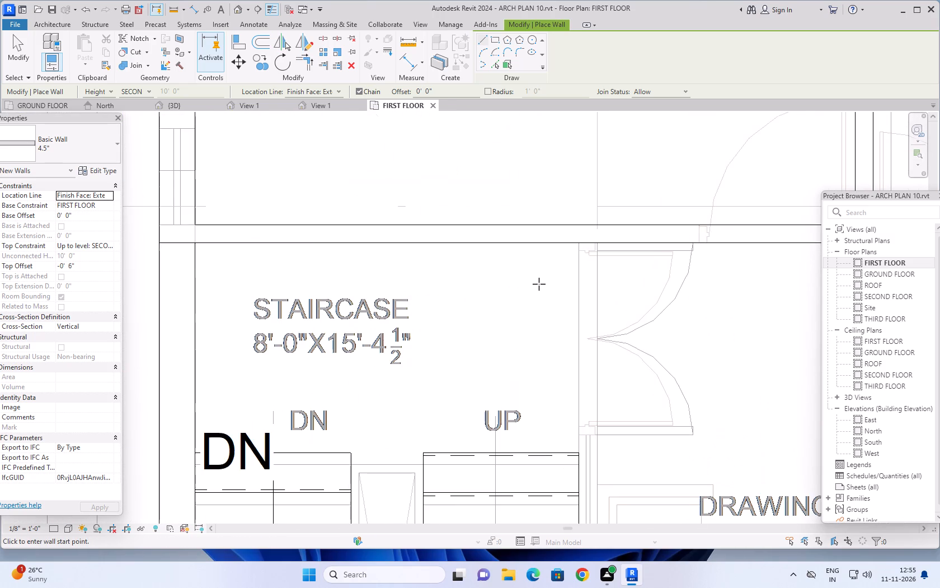
scroll(575, 261, up, 4)
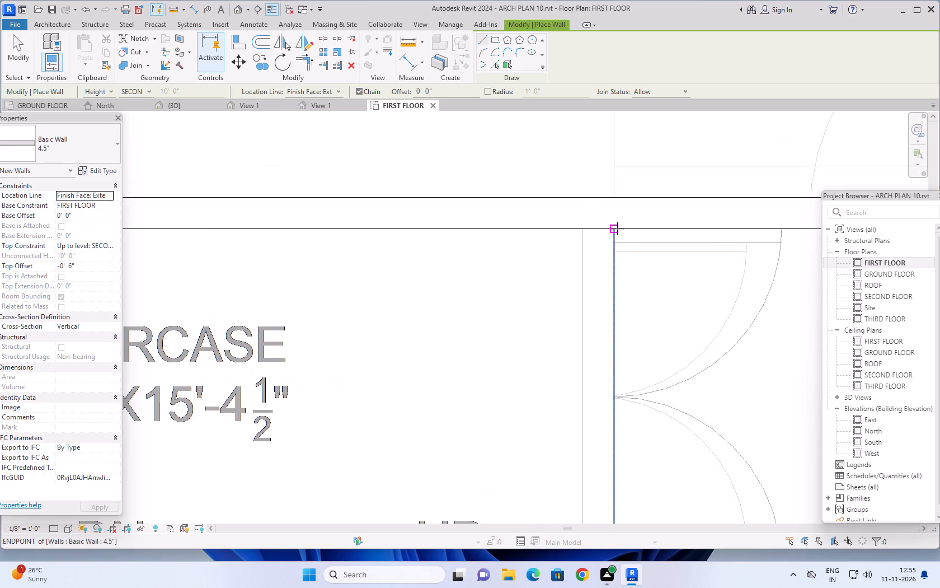
click(617, 228)
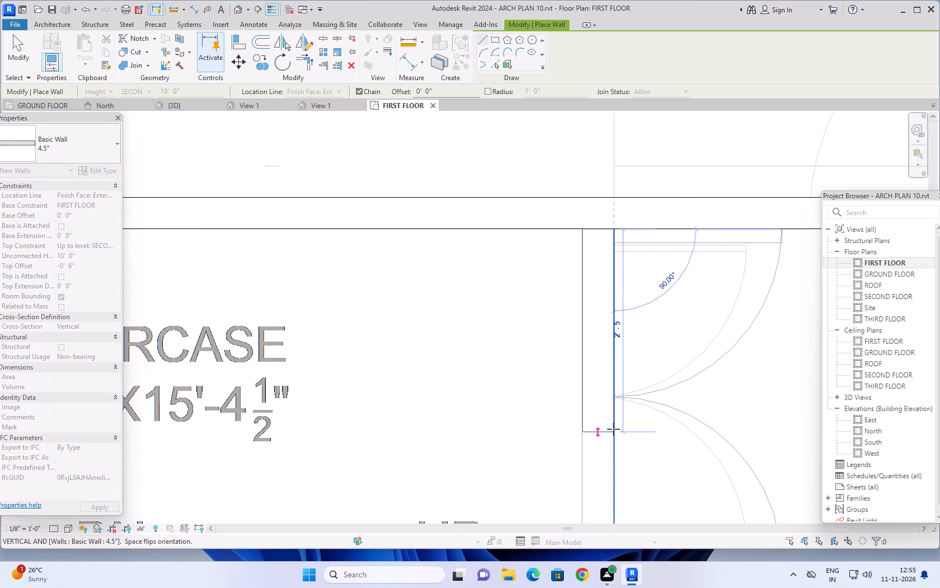
scroll(613, 429, down, 15)
middle_drag(614, 425, 598, 239)
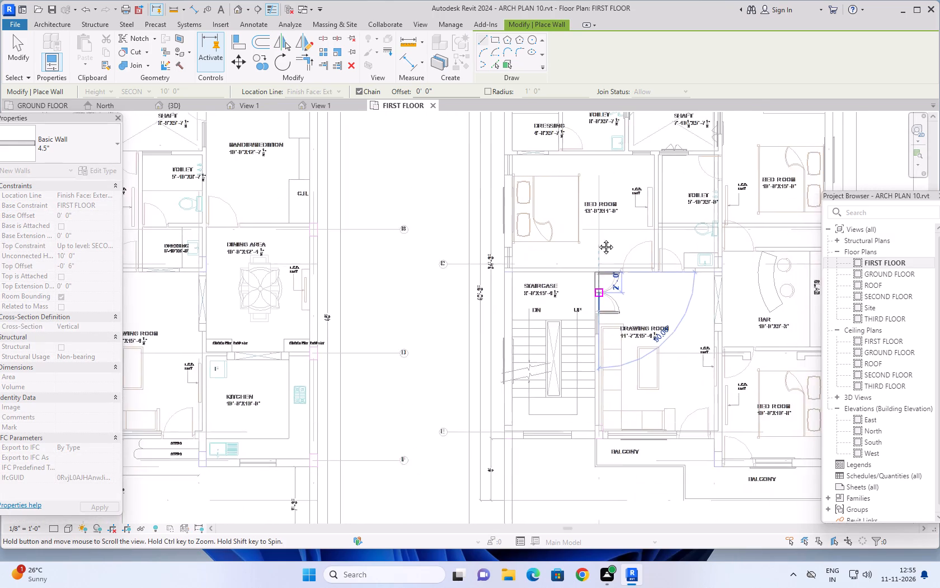
middle_drag(598, 239, 597, 230)
scroll(597, 349, up, 5)
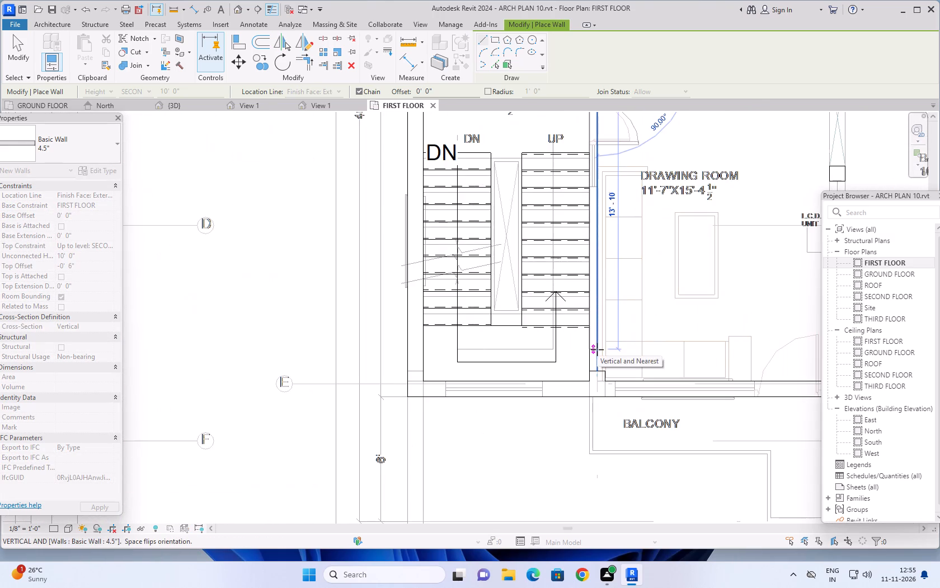
scroll(597, 349, up, 5)
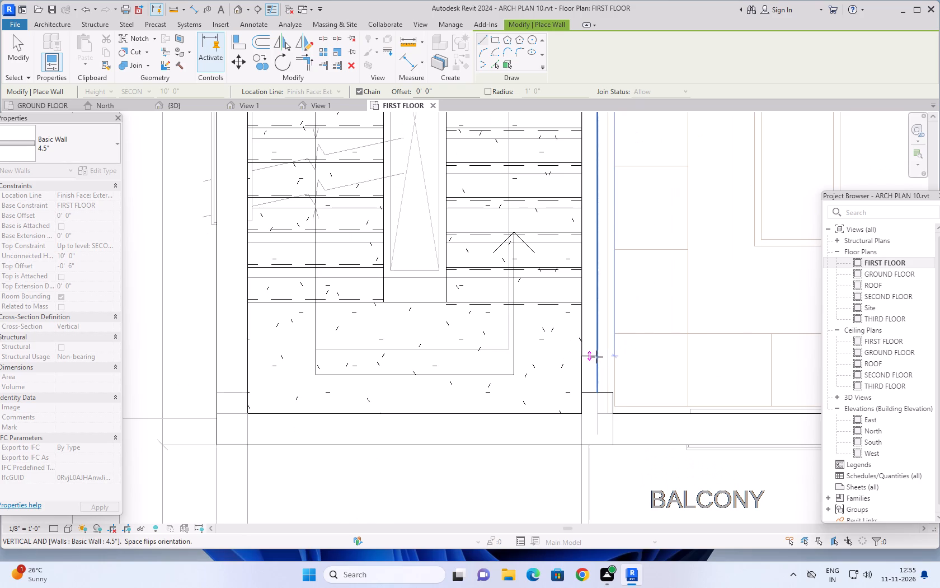
click(598, 393)
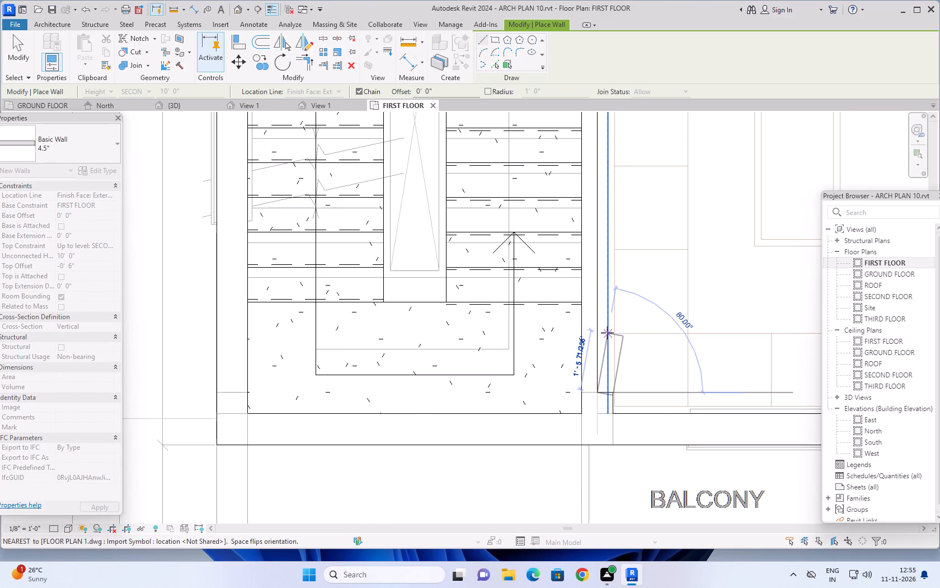
key(Escape)
Draw a 4.5" wall between the washbasin area and the drawing room, from the wall piece beside the bar opening to the 13'-9" bedroom's corner.
scroll(607, 333, down, 12)
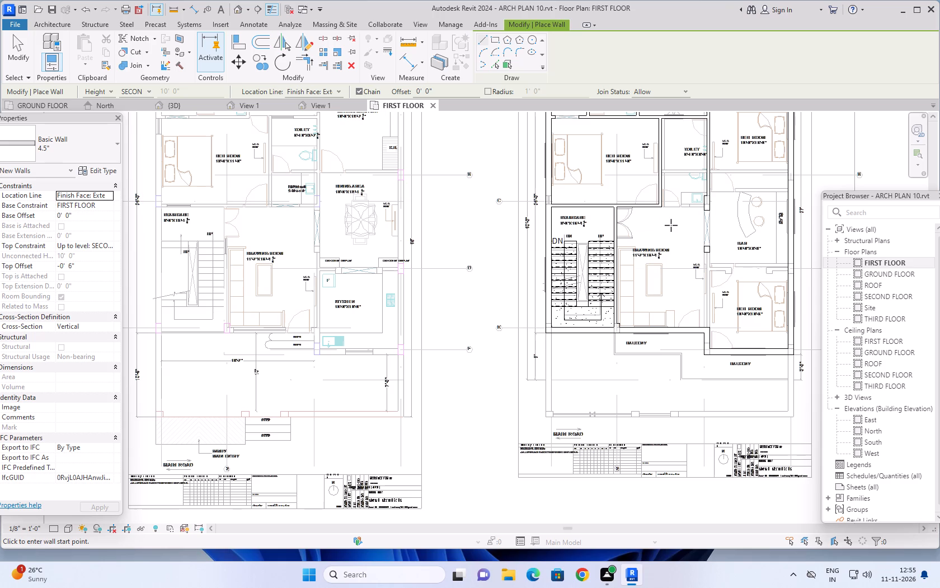
scroll(664, 223, down, 2)
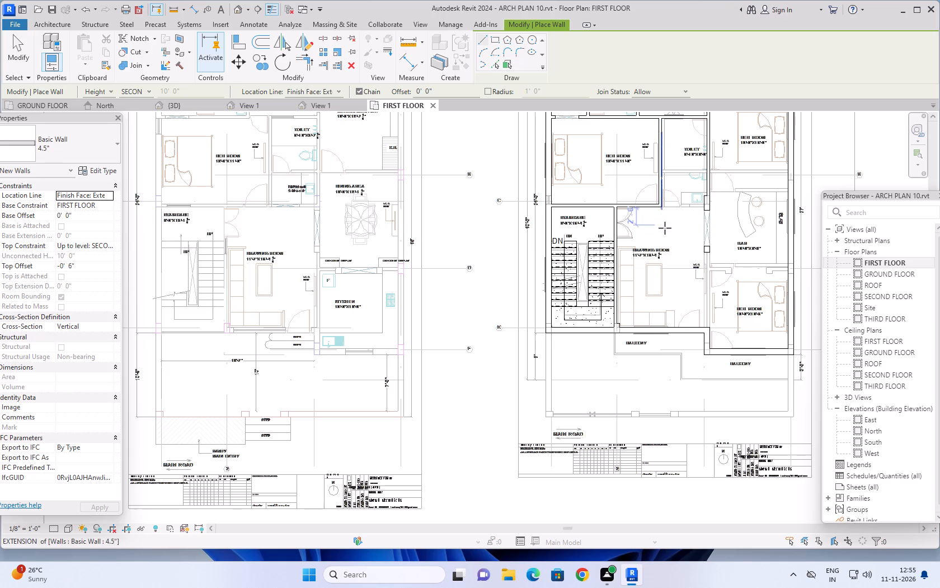
middle_drag(680, 238, 565, 232)
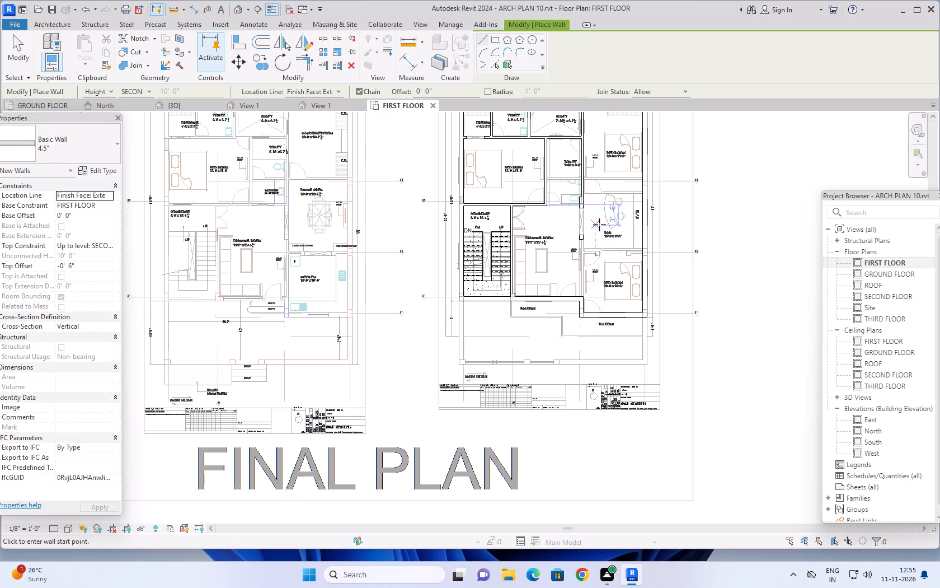
middle_drag(597, 225, 554, 269)
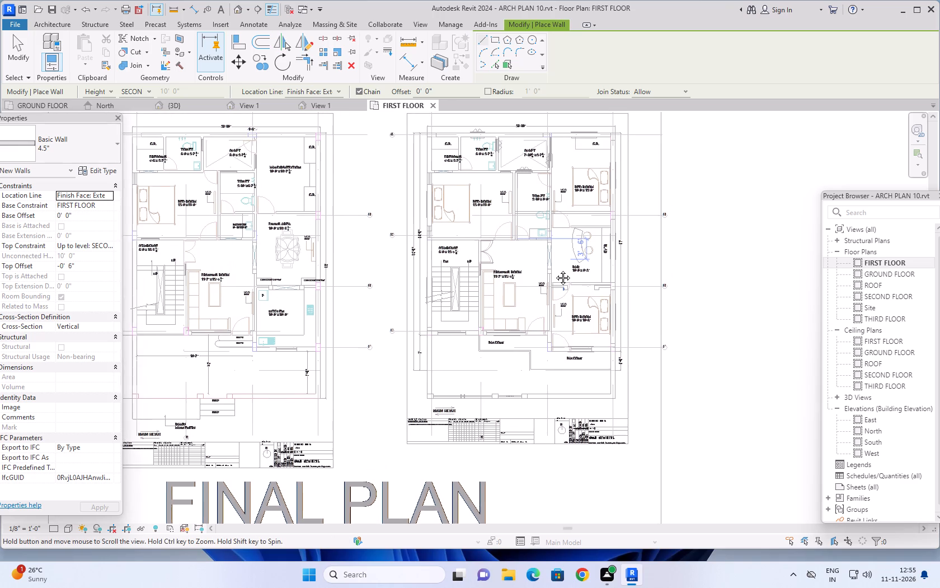
middle_drag(554, 269, 532, 297)
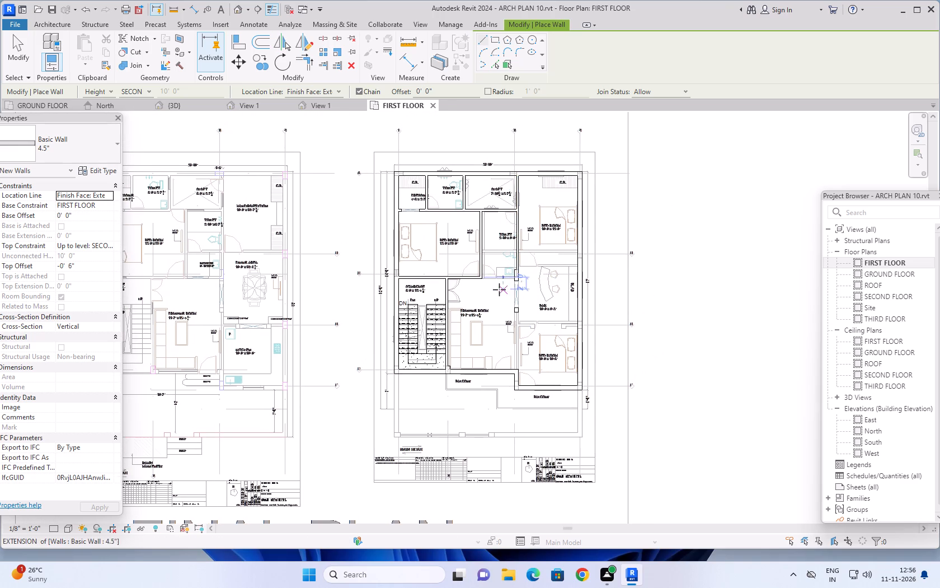
scroll(499, 290, up, 11)
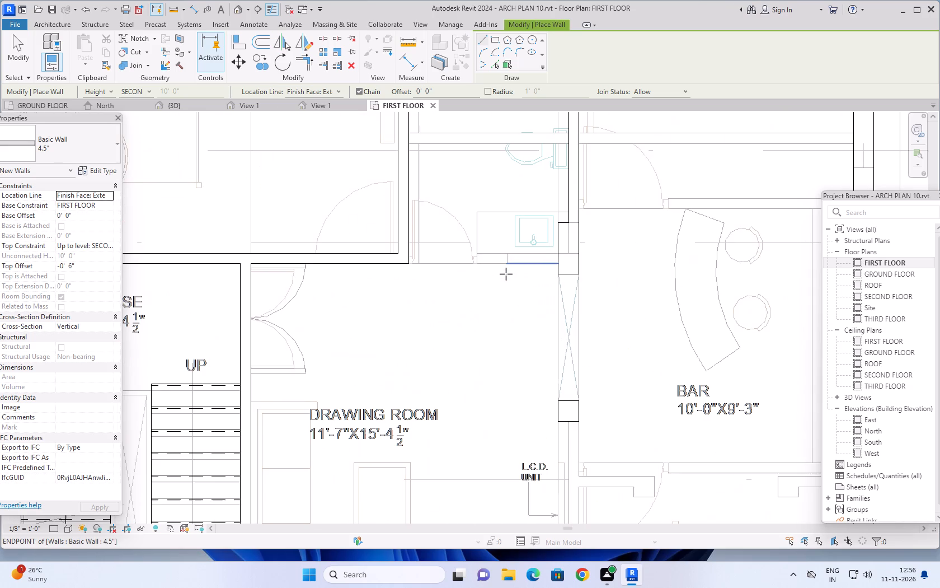
scroll(532, 267, up, 4)
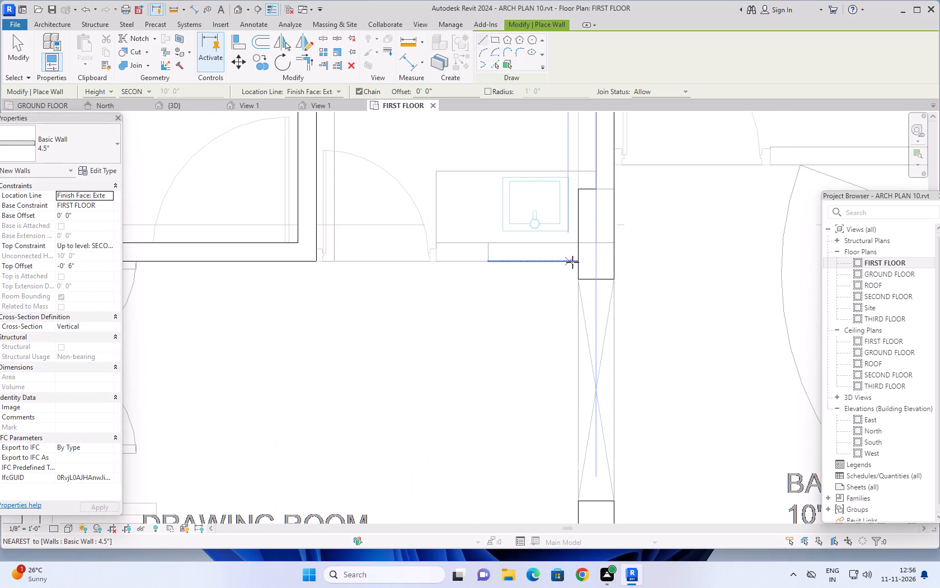
click(577, 262)
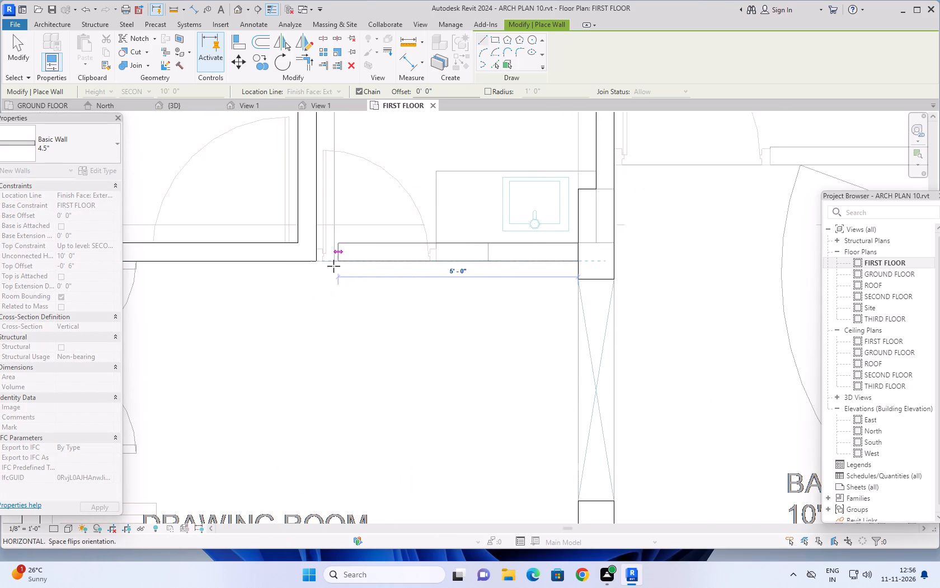
click(317, 261)
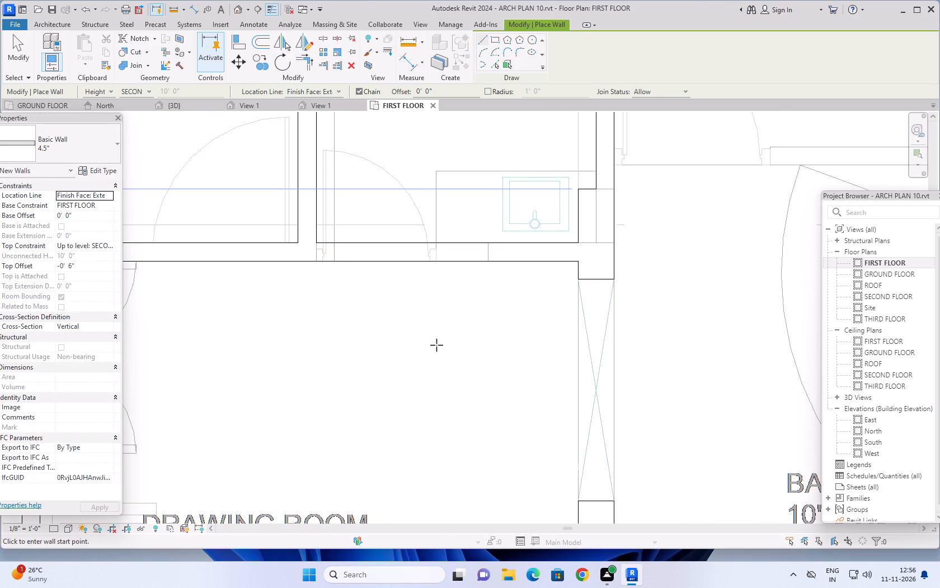
key(Escape)
Draw a 4.5" wall about 10' long between the 10'-0"x15'-0" bedroom and the bar, from the slab-side exterior wall to the toilet-side wall.
scroll(436, 345, down, 7)
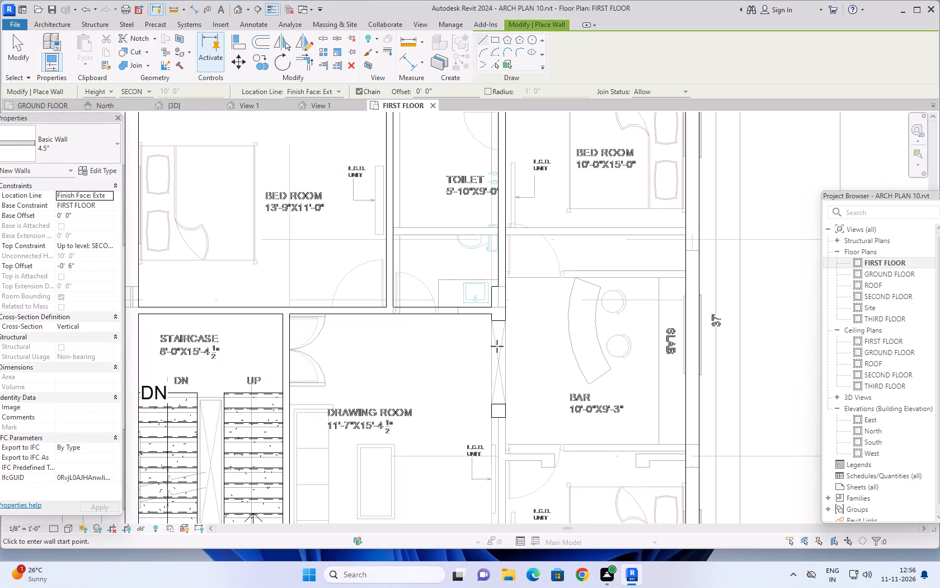
scroll(444, 365, down, 3)
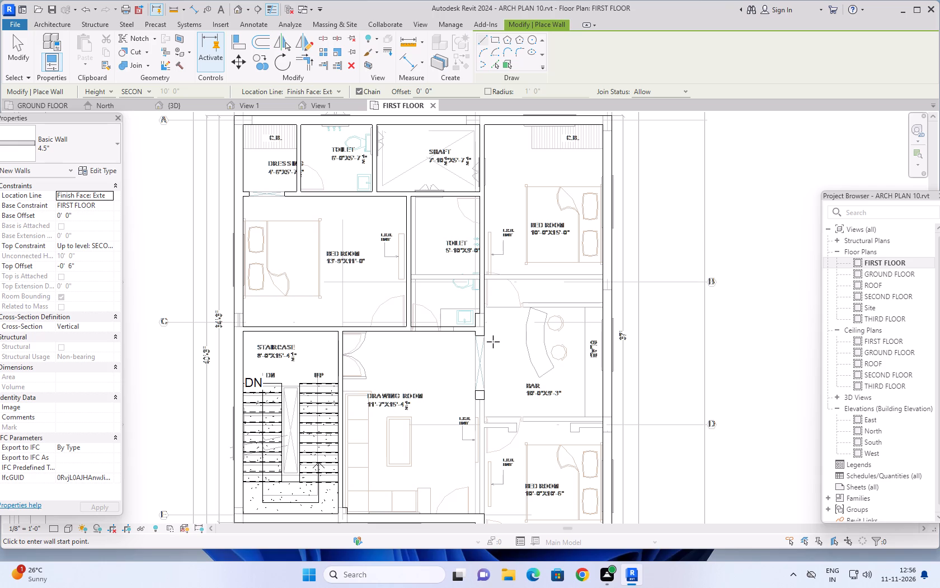
scroll(505, 282, up, 4)
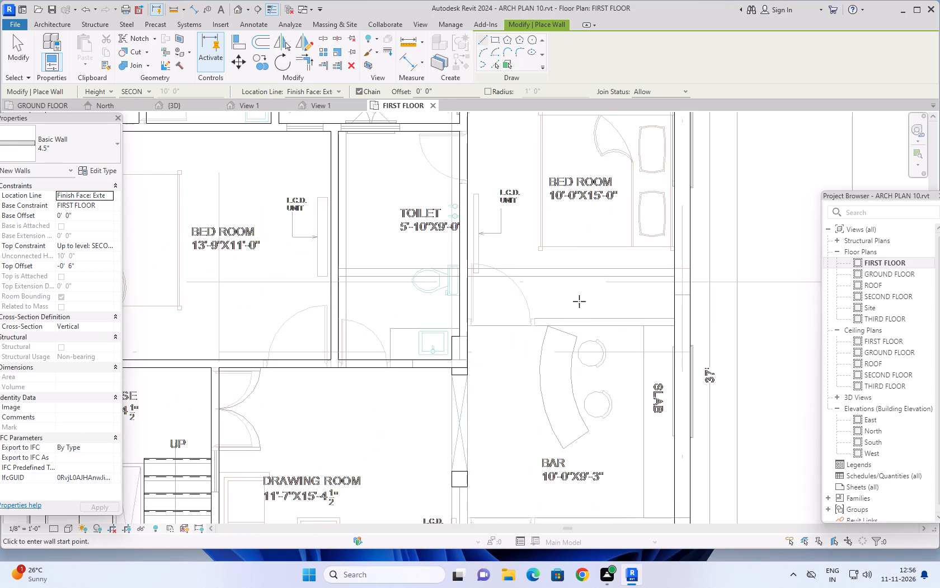
scroll(609, 301, down, 4)
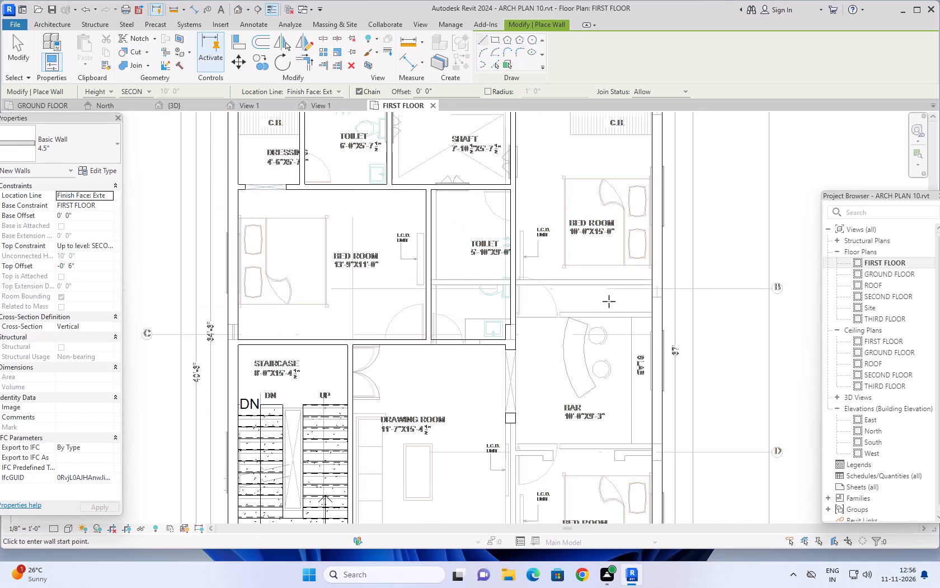
scroll(609, 301, down, 2)
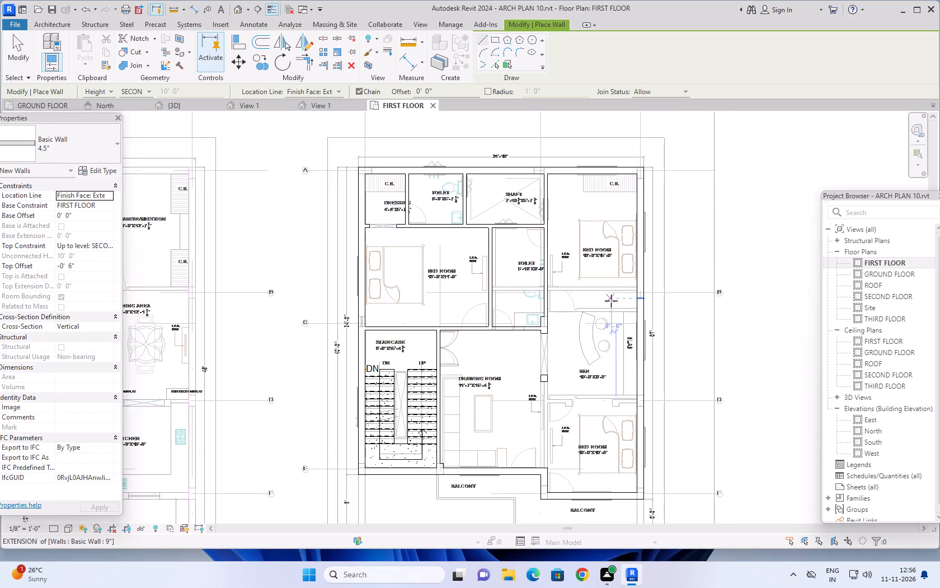
scroll(623, 297, up, 7)
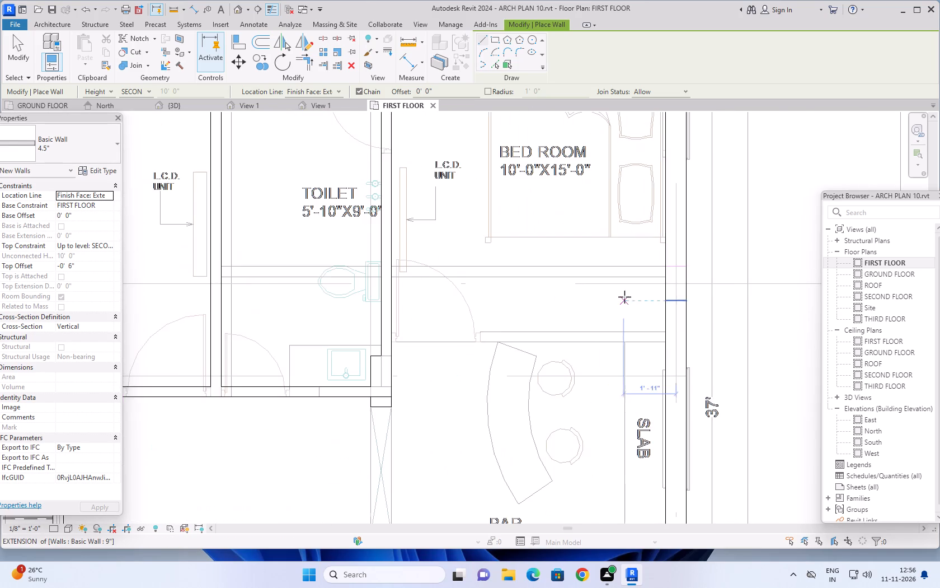
scroll(624, 297, up, 2)
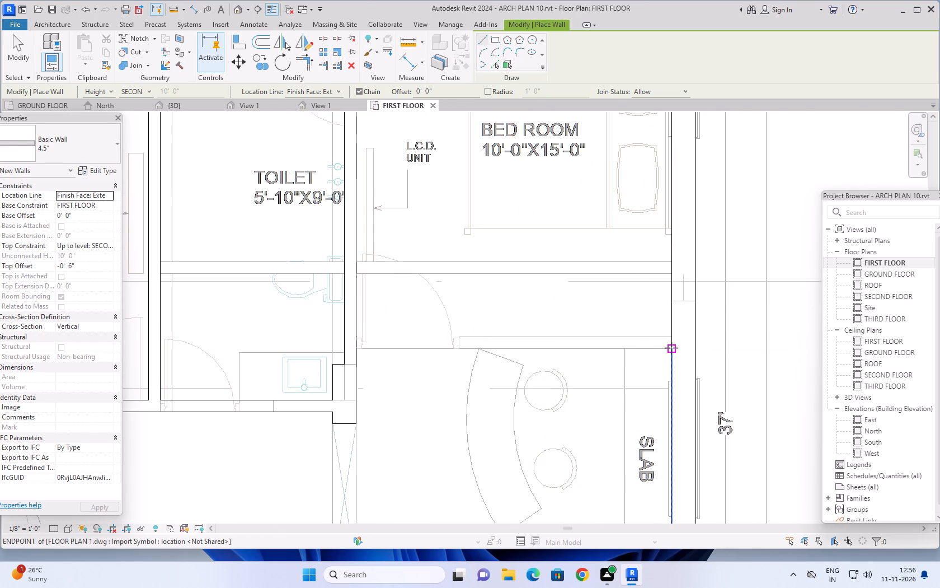
click(671, 348)
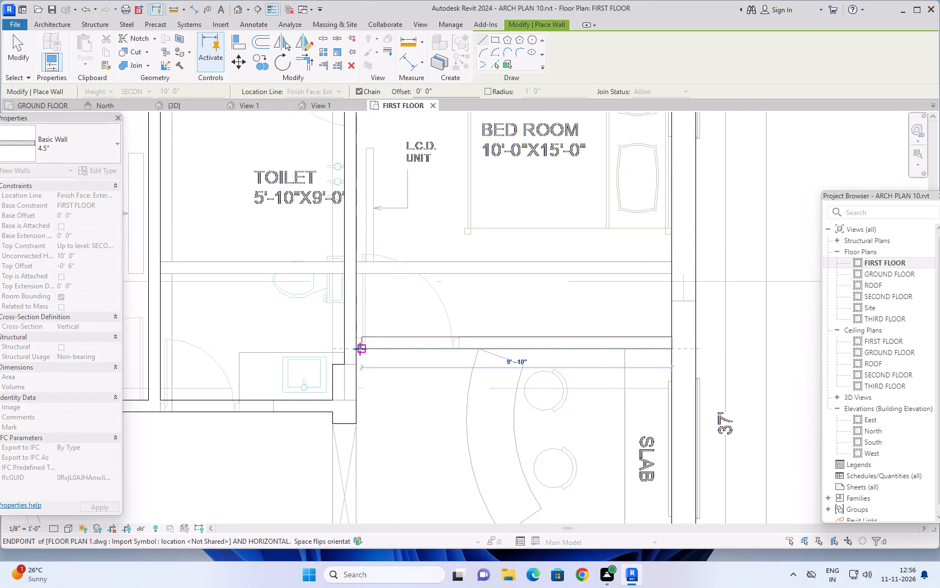
click(357, 349)
key(Escape)
Draw a 4.5" wall about 10' long between the bar and the 10'-0"x10'-6" bedroom, from the drawing-room side to the slab-side exterior wall's column.
scroll(425, 414, down, 8)
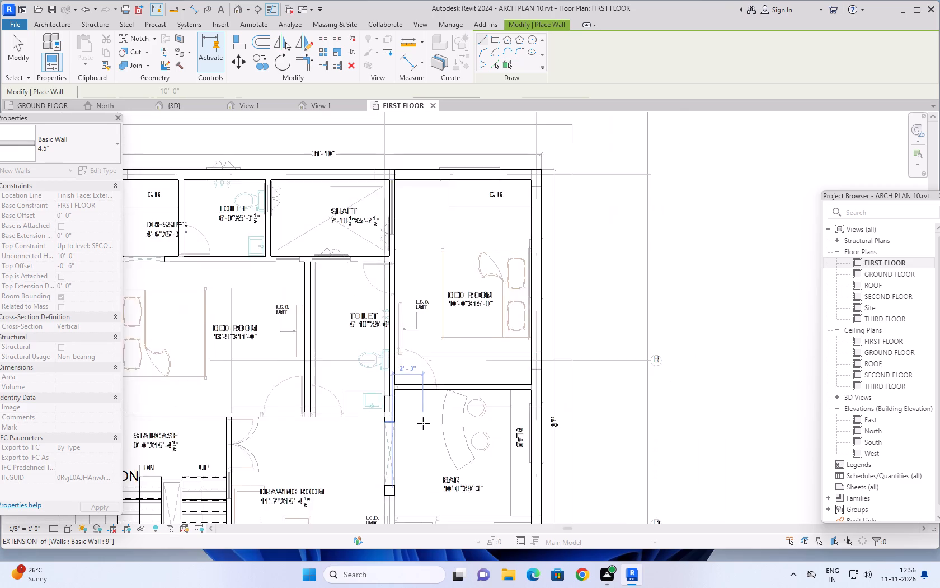
scroll(423, 423, down, 1)
middle_drag(423, 428, 414, 319)
scroll(406, 375, up, 2)
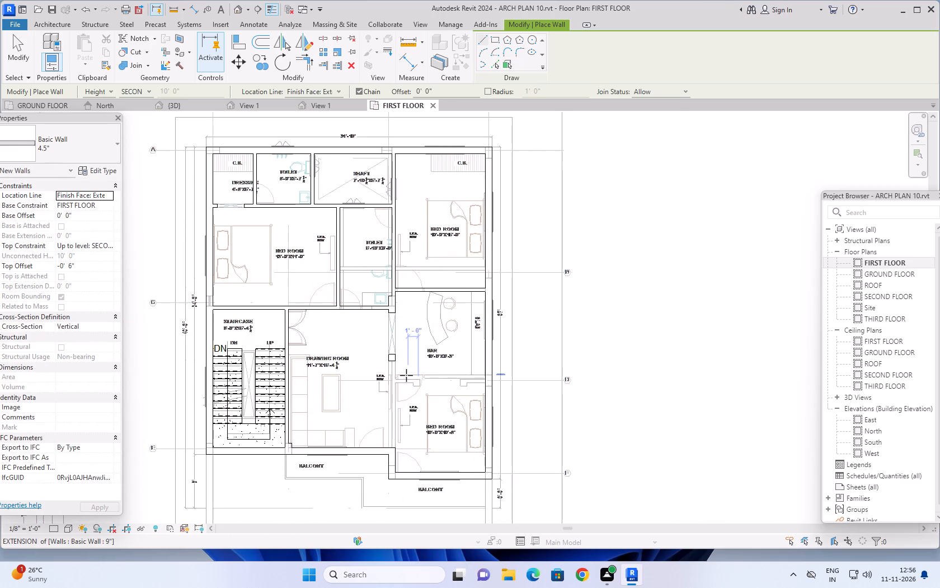
scroll(406, 375, up, 8)
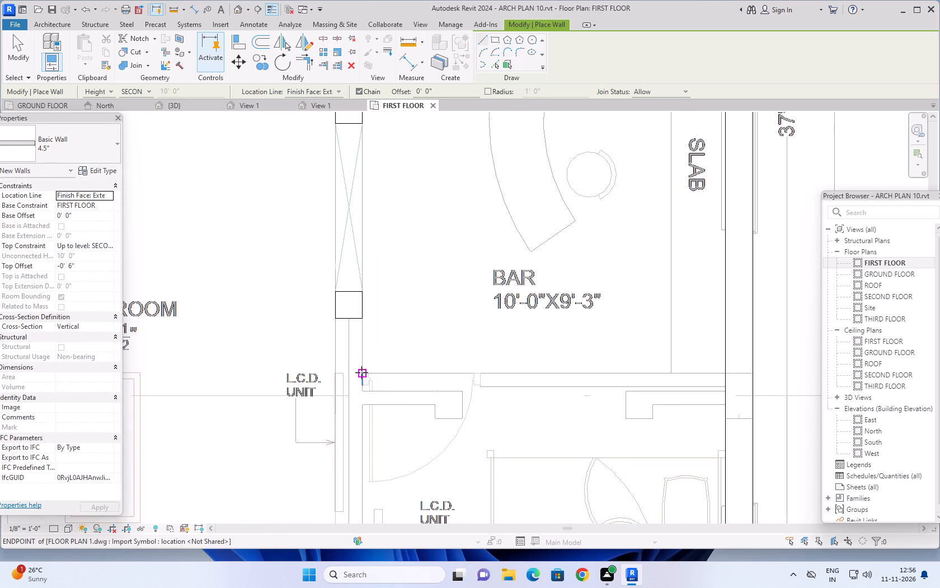
click(361, 372)
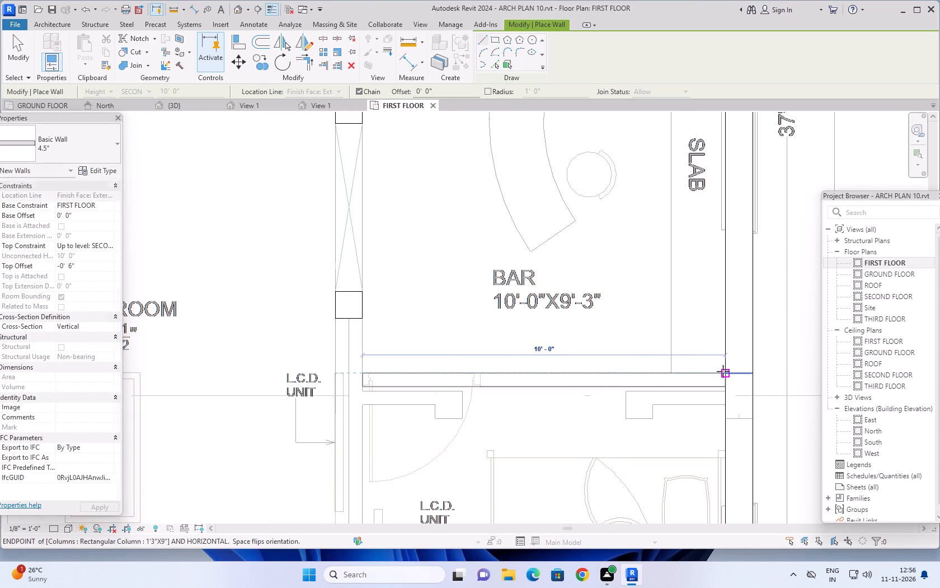
click(724, 371)
key(Escape)
Draw a 4.5" wall about 9'-7" long between the drawing room and the 10'-0"x10'-6" bedroom, from below the bar opening to the balcony-side exterior wall corner.
scroll(560, 320, down, 1)
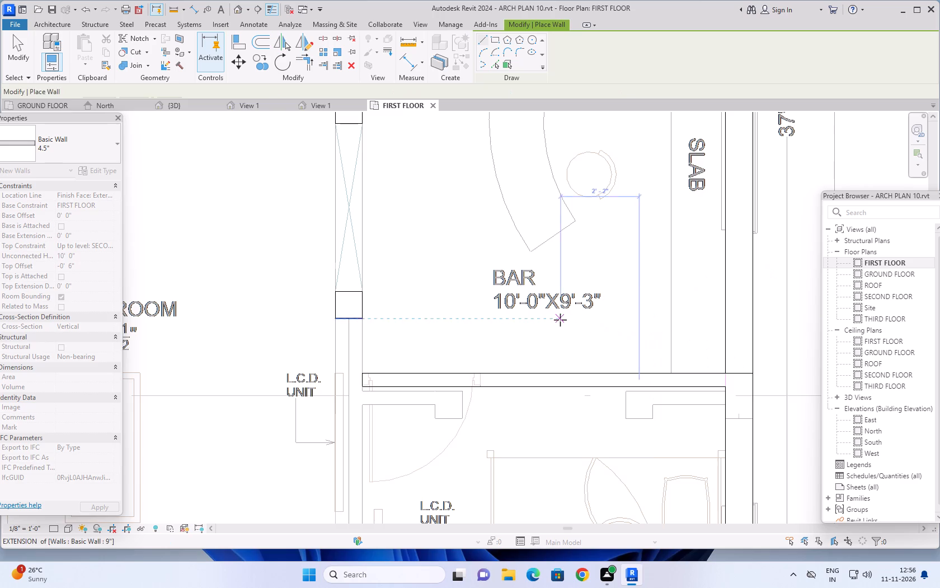
scroll(560, 320, down, 3)
middle_drag(516, 324, 509, 228)
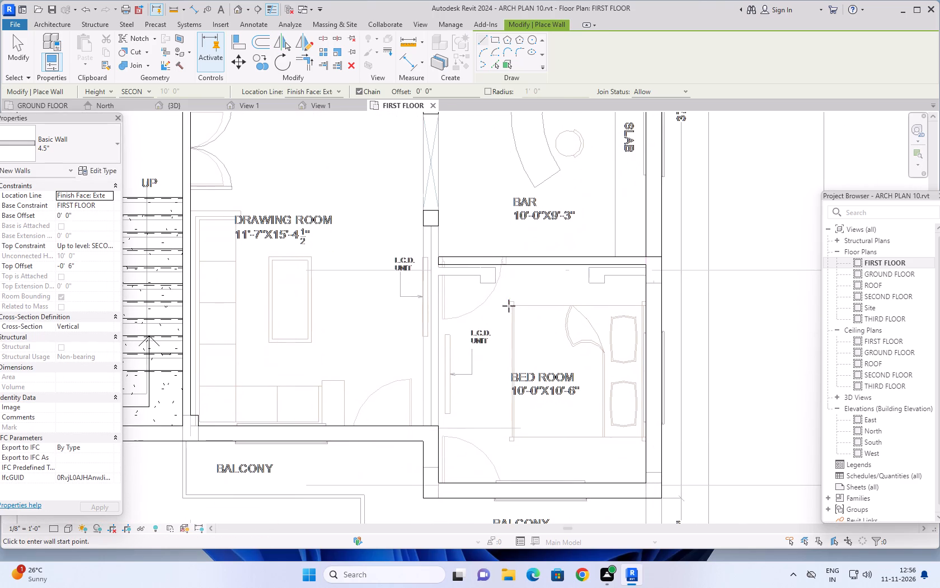
scroll(472, 382, down, 4)
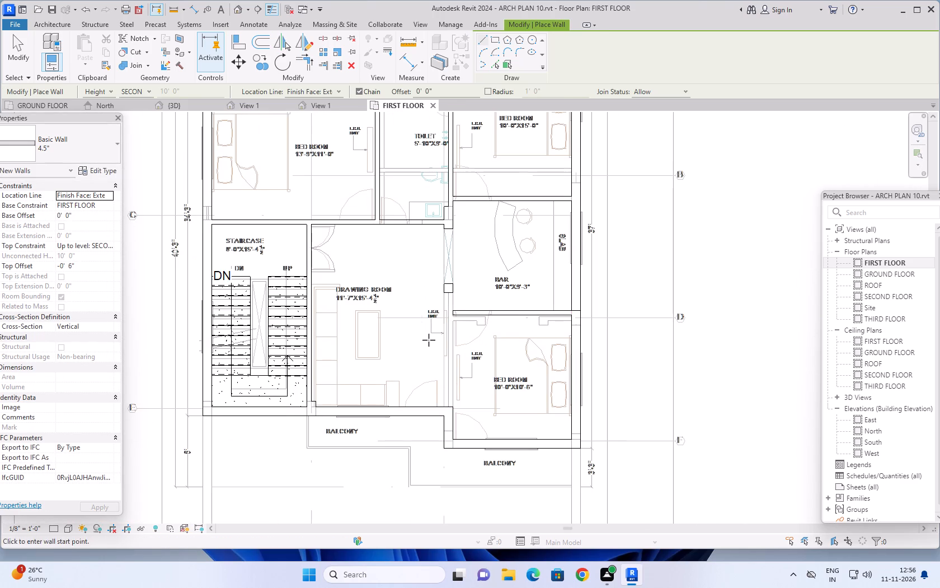
scroll(449, 319, up, 5)
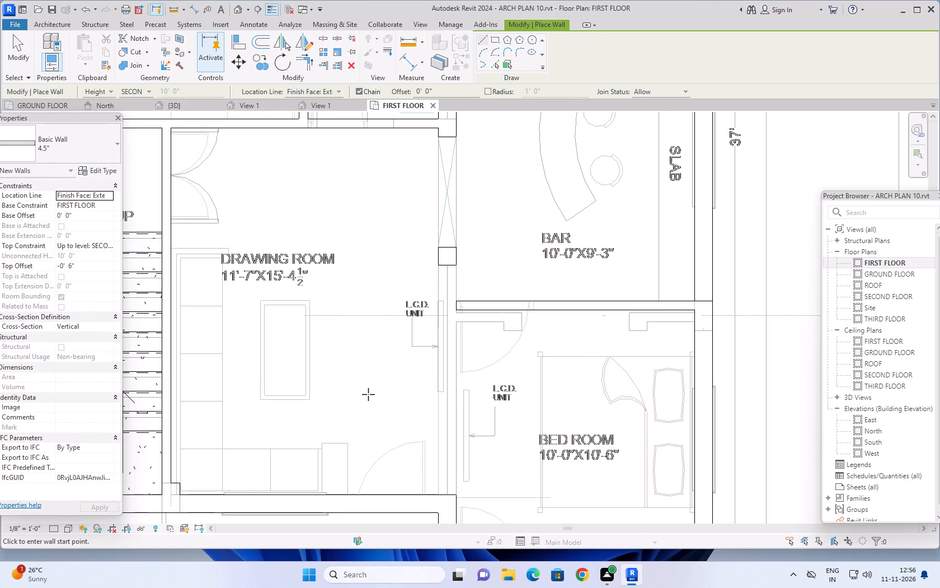
scroll(369, 394, up, 2)
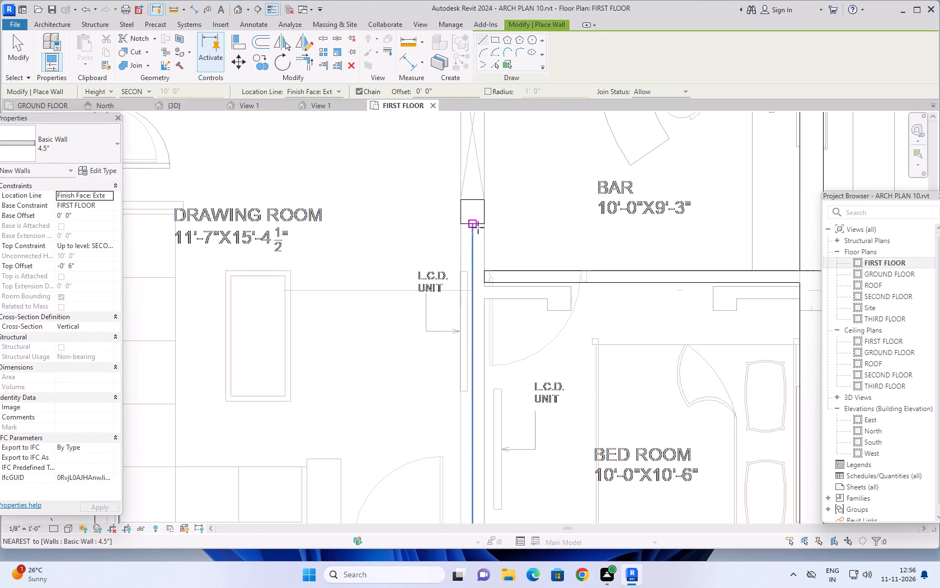
click(486, 226)
scroll(478, 429, down, 3)
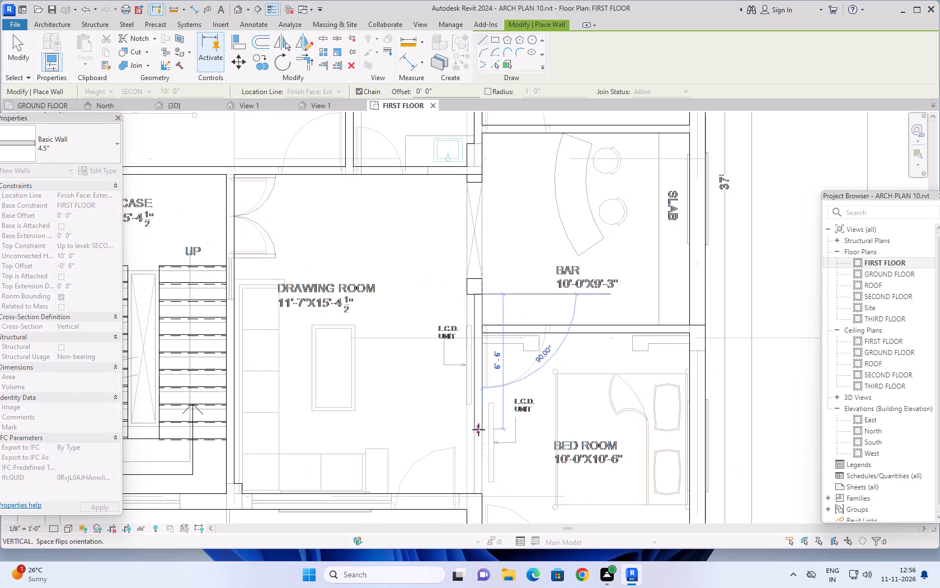
middle_drag(478, 430, 473, 362)
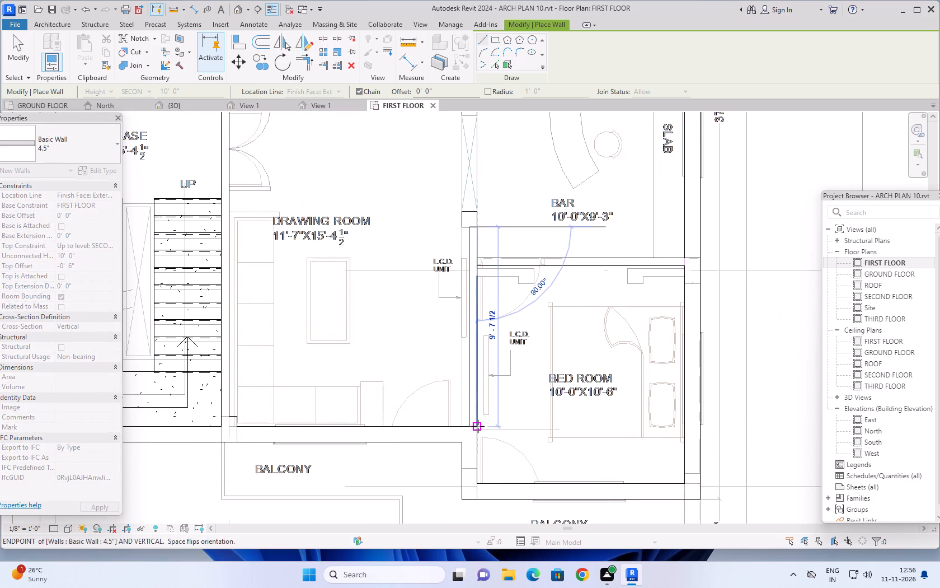
click(478, 426)
key(Escape)
Examine the first floor's partition and exterior walls against the whole plan drawing, down to the balconies, and end wall placement.
scroll(524, 409, down, 2)
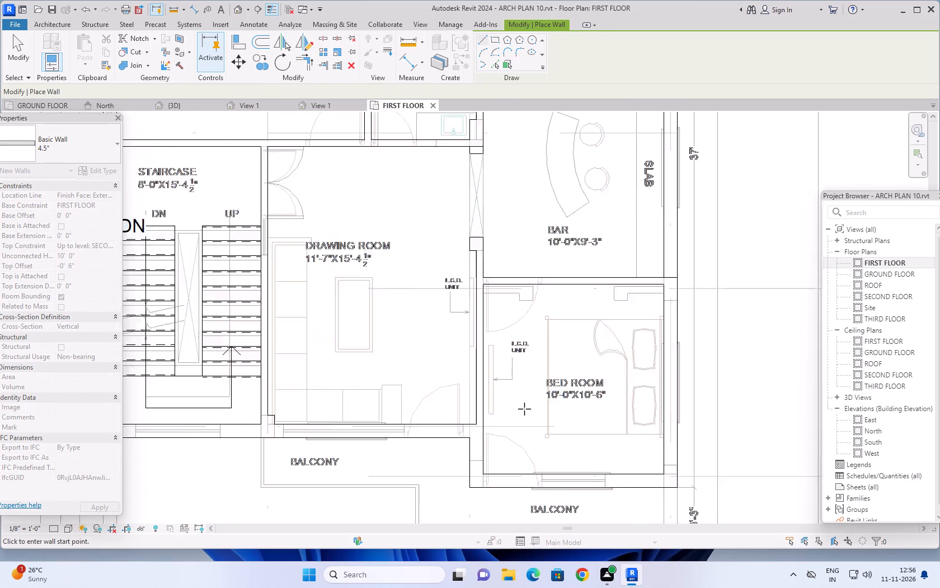
scroll(524, 409, down, 2)
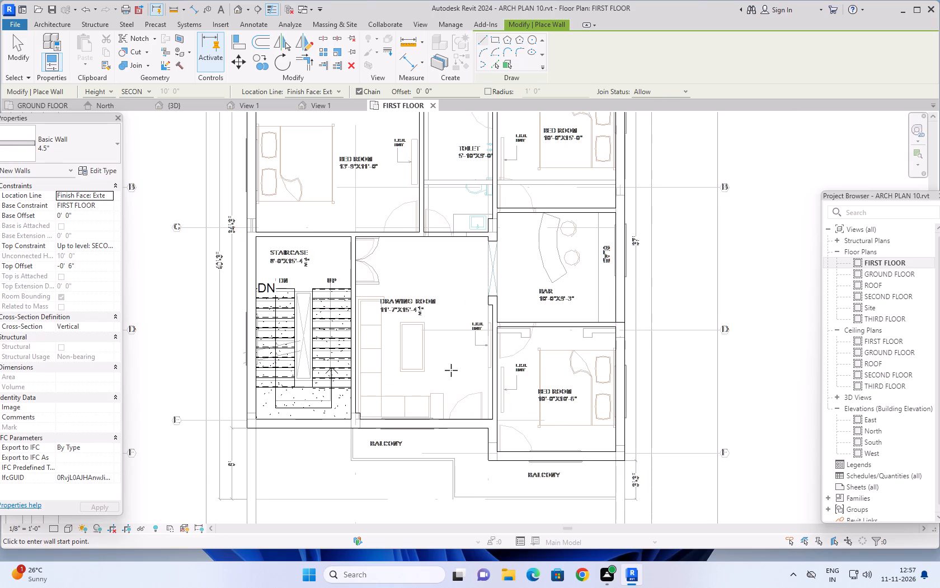
scroll(452, 369, down, 1)
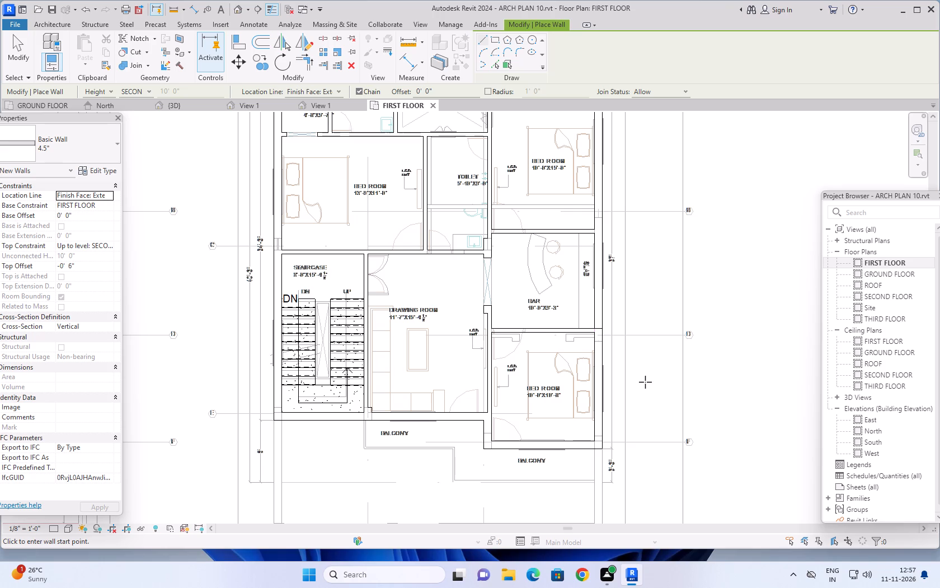
scroll(640, 369, down, 3)
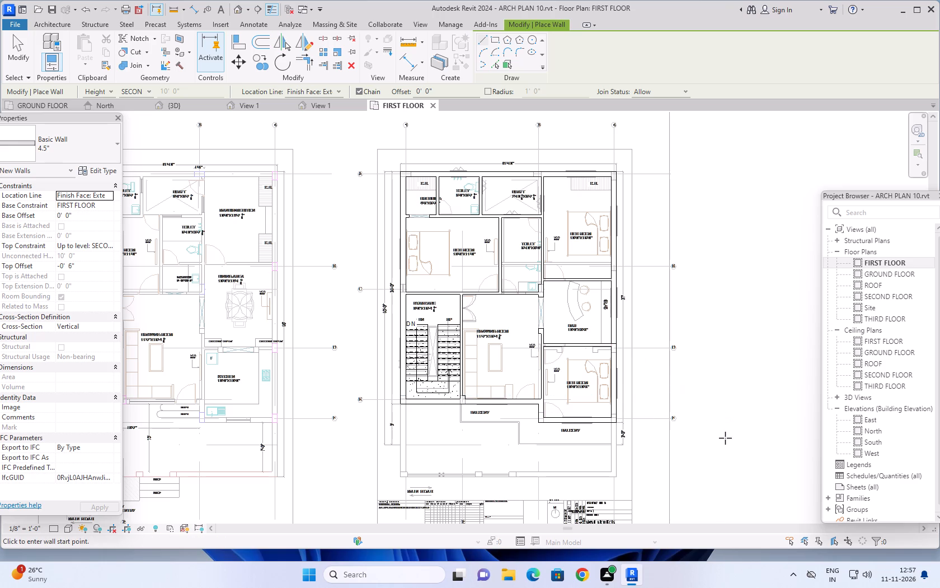
scroll(736, 430, down, 1)
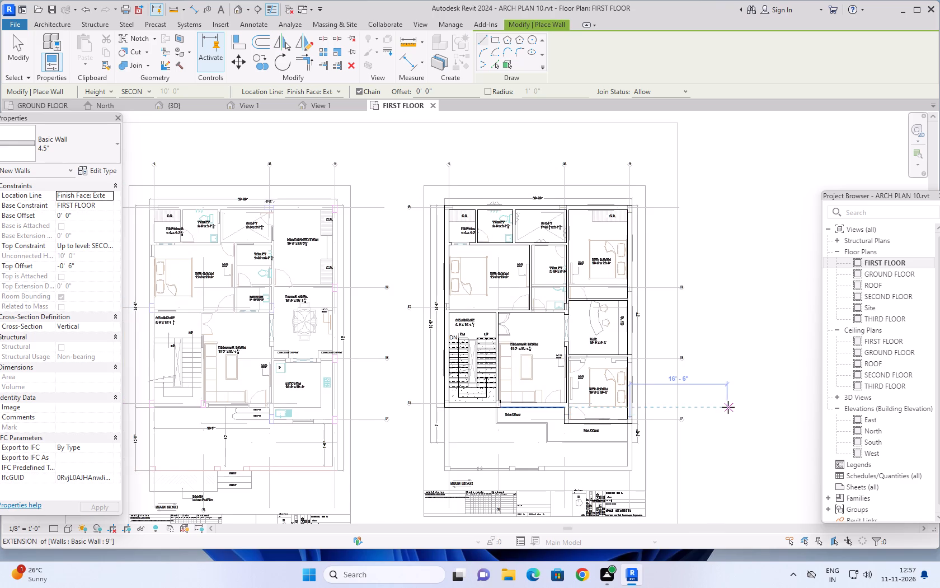
middle_drag(731, 406, 758, 403)
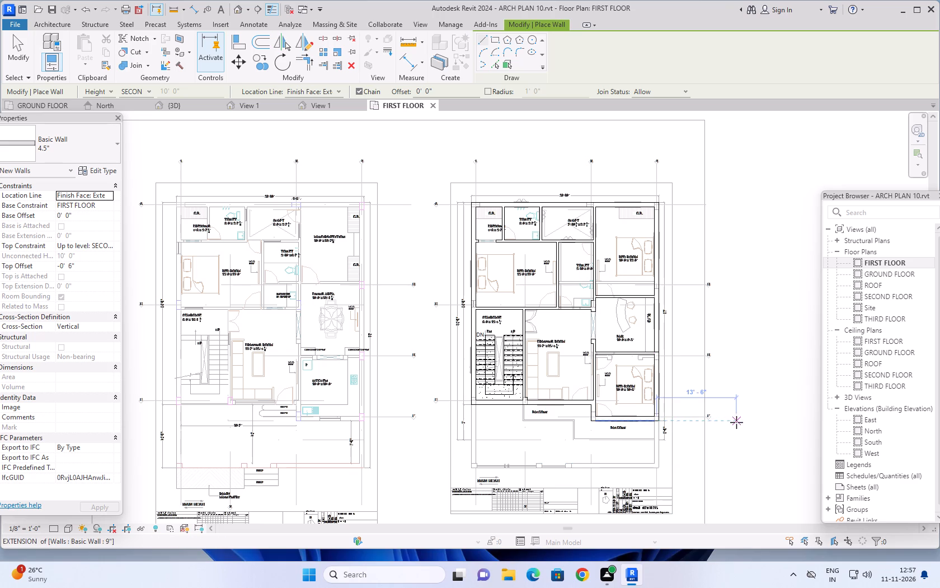
scroll(736, 422, up, 1)
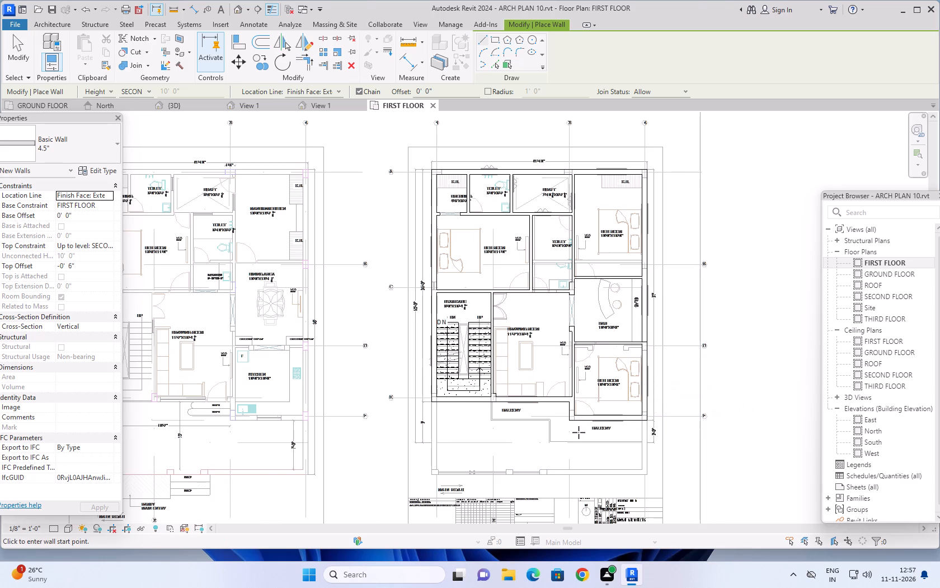
scroll(579, 432, up, 2)
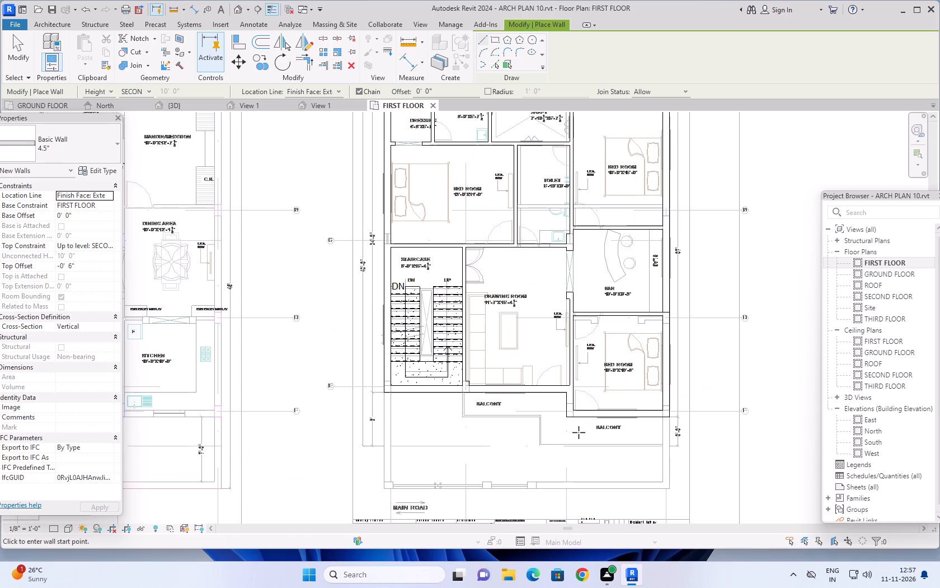
scroll(579, 432, down, 1)
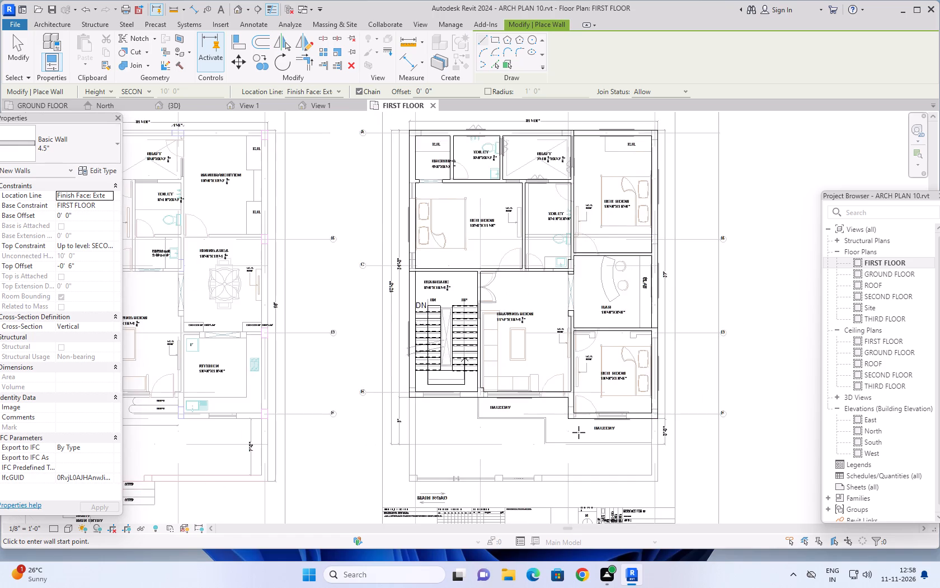
scroll(579, 432, down, 1)
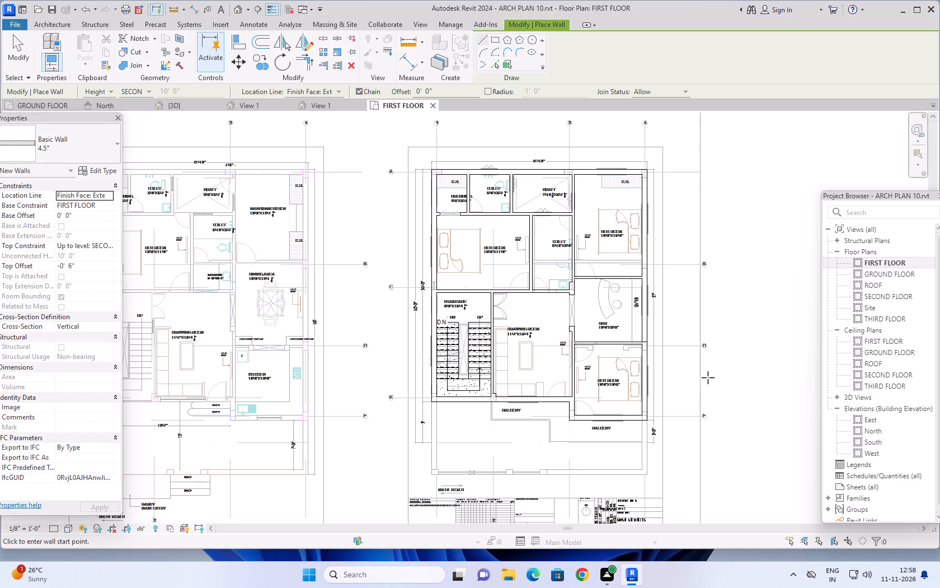
key(Escape)
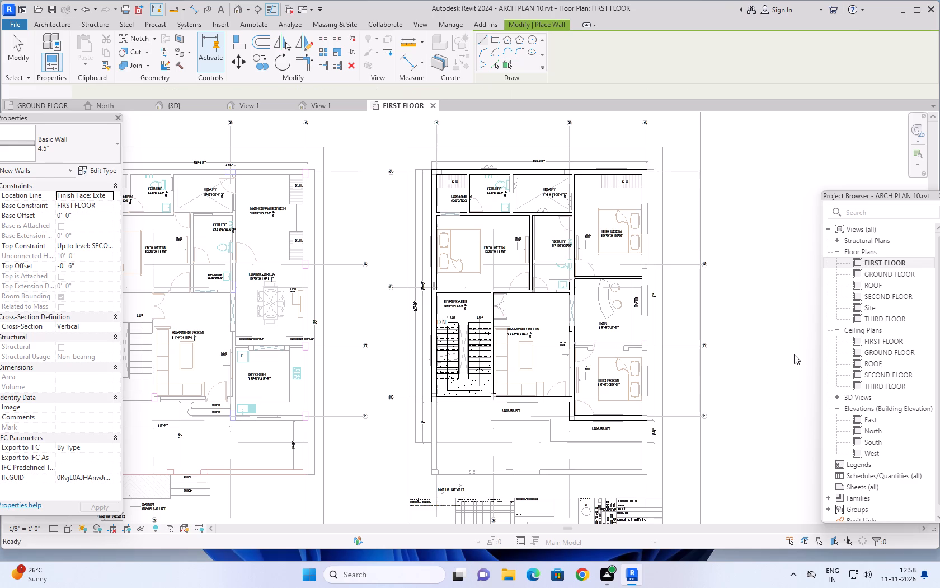
key(Escape)
key(Escape)
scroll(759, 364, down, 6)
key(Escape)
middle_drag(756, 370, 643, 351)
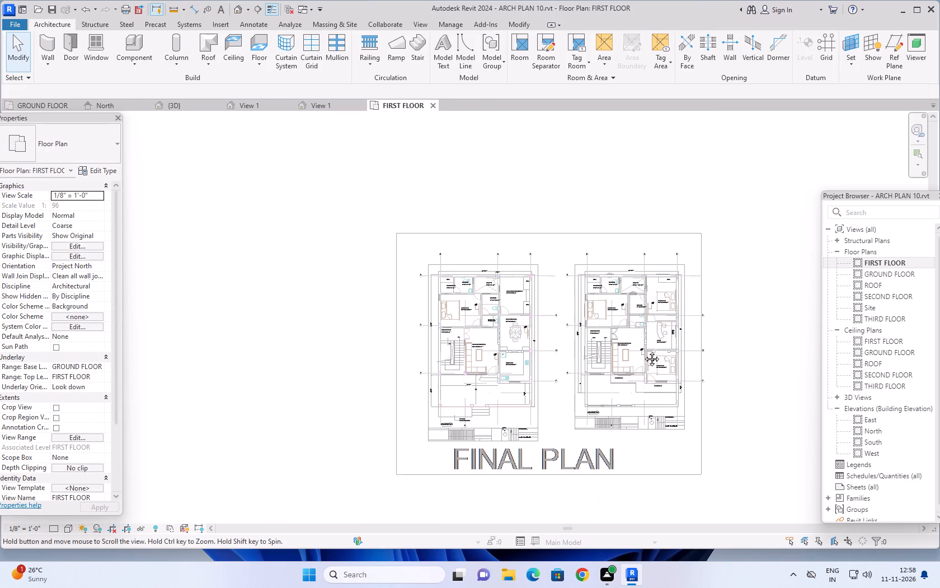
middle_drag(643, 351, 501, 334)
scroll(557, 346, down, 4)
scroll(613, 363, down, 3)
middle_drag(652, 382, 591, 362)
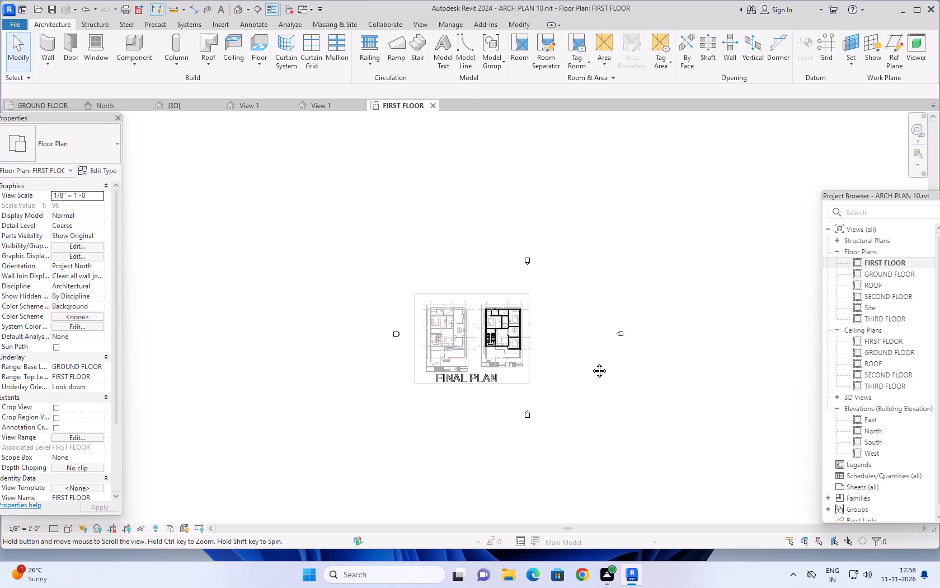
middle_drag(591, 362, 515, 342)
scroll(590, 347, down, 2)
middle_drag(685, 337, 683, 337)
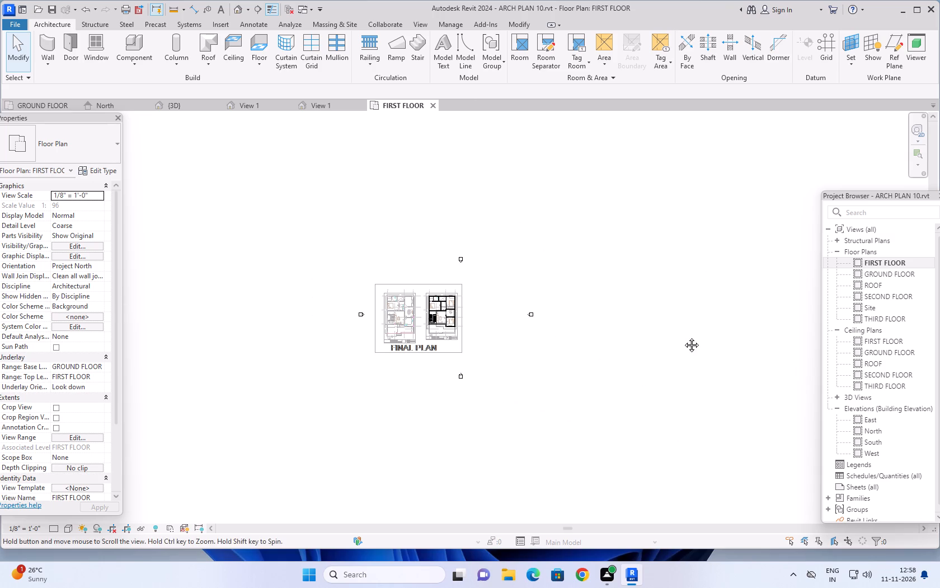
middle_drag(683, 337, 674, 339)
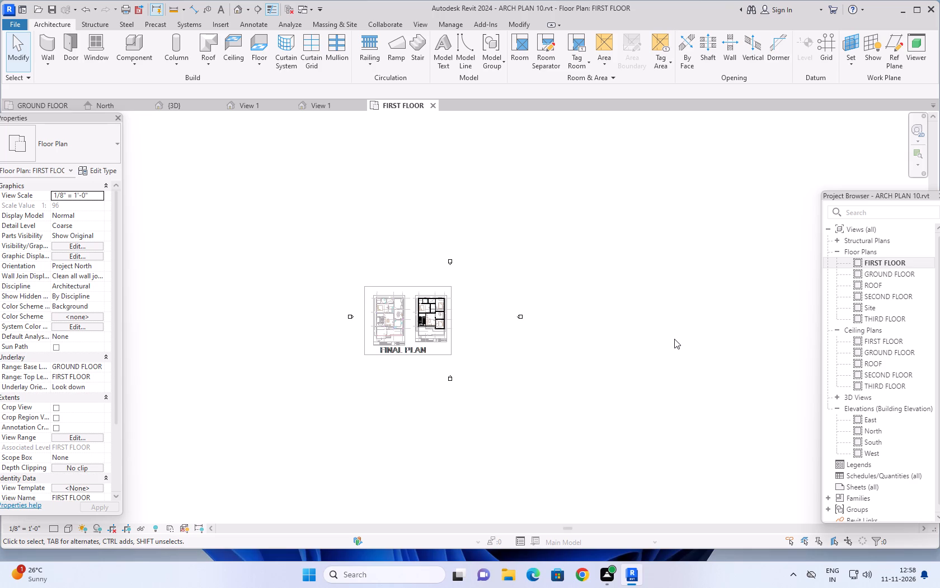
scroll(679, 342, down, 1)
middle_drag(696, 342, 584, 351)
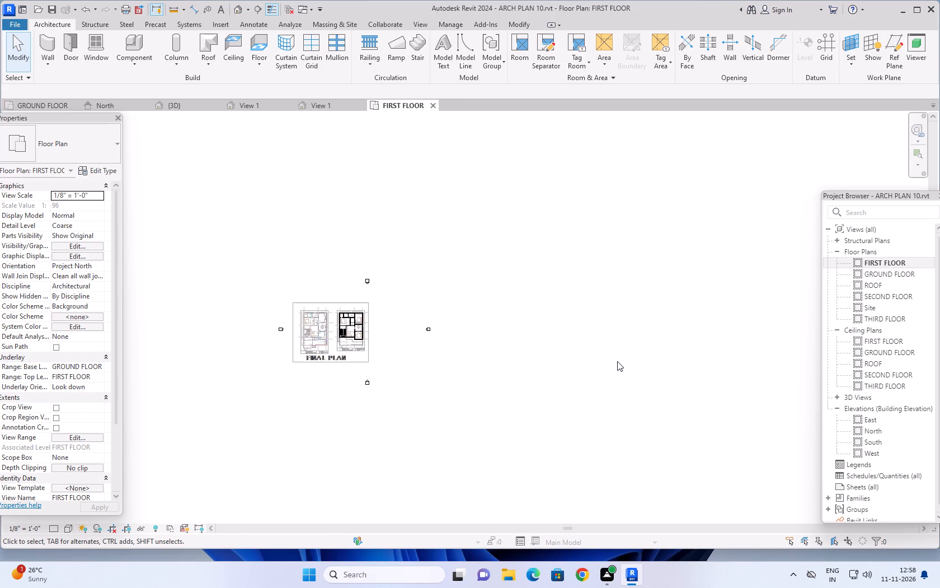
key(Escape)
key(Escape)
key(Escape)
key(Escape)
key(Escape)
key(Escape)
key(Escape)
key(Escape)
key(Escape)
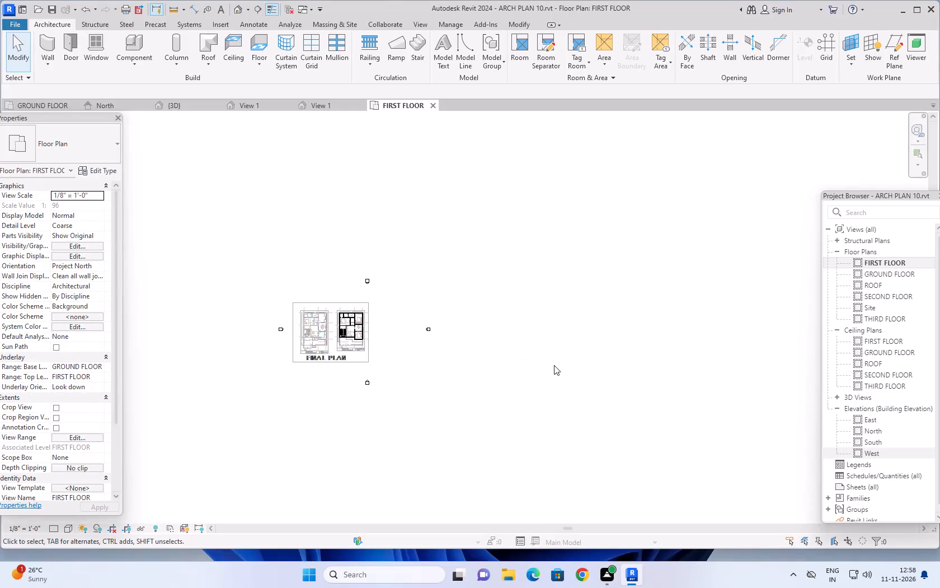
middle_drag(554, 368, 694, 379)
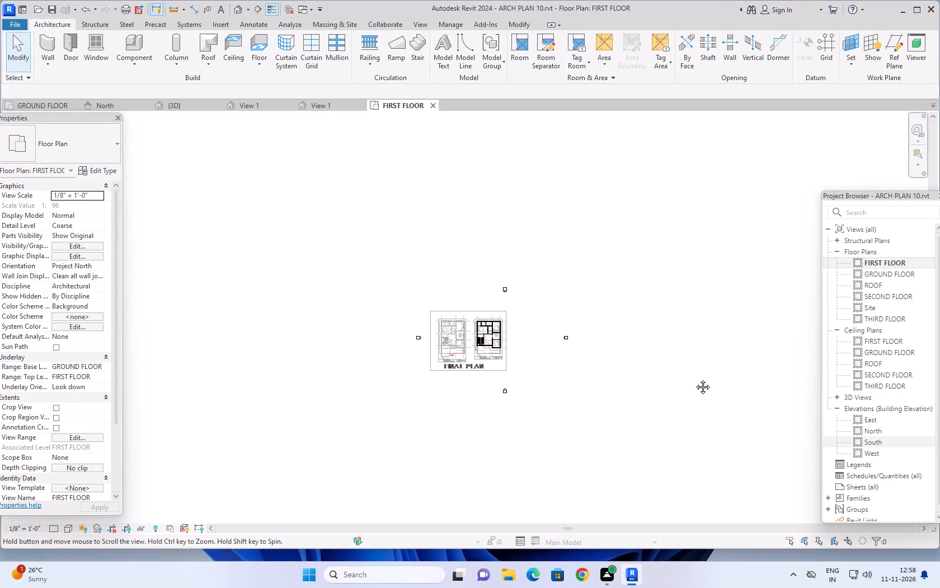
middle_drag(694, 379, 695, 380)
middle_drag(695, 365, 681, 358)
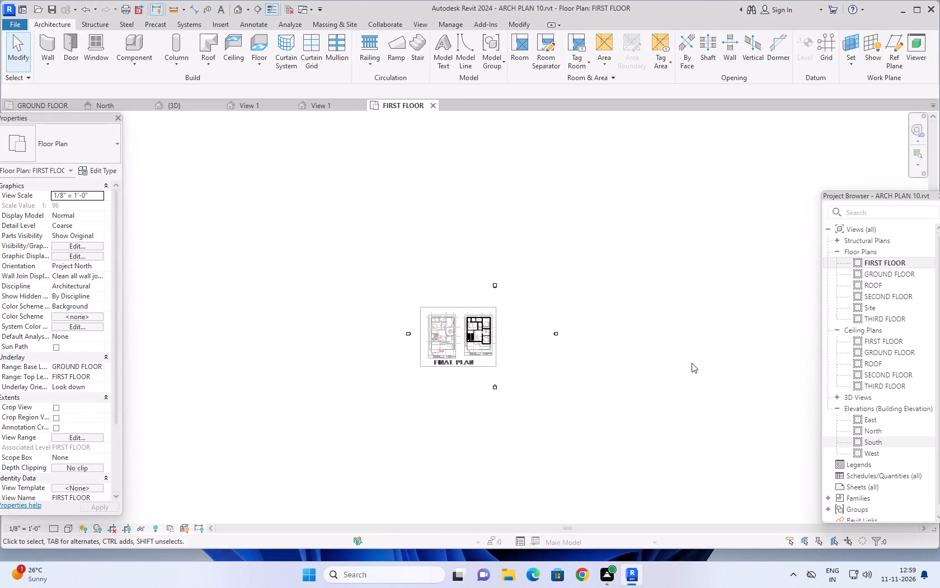
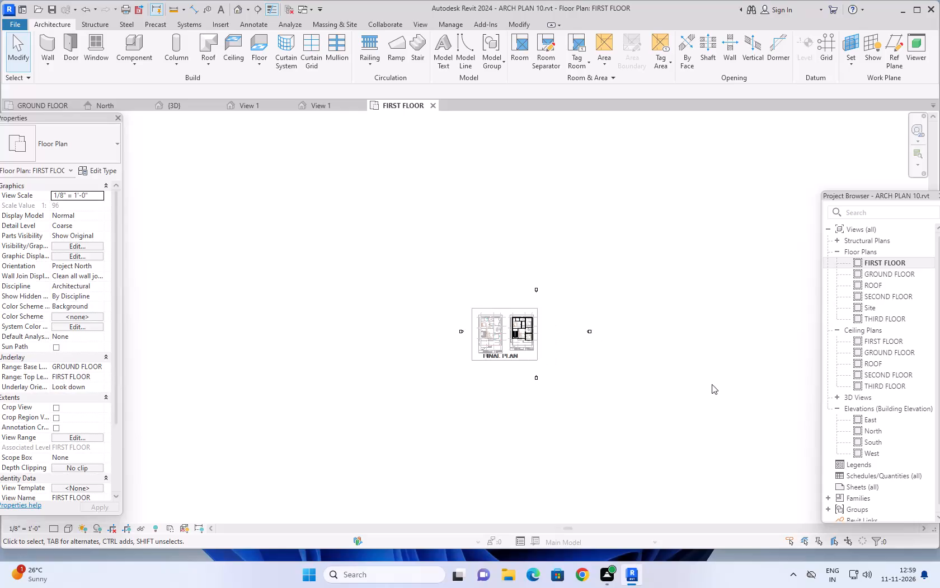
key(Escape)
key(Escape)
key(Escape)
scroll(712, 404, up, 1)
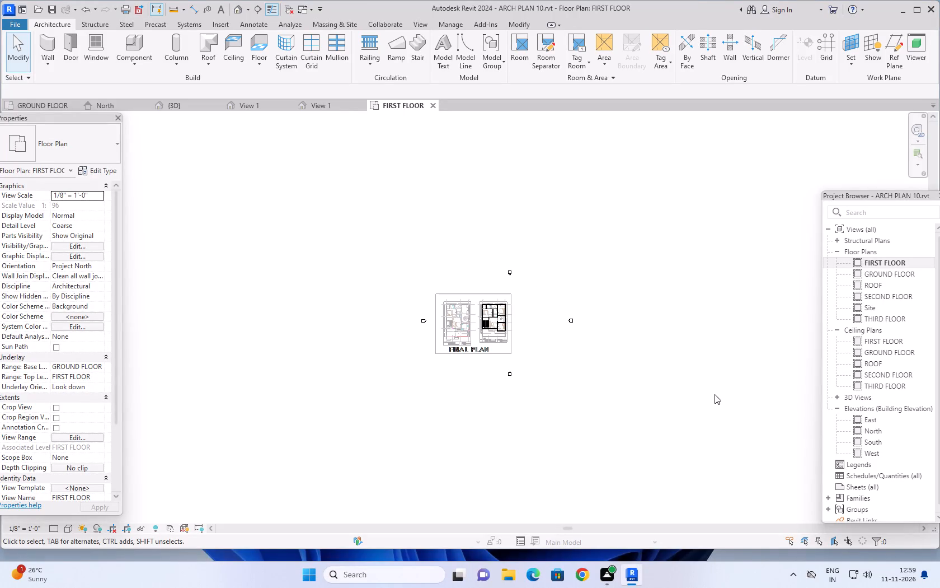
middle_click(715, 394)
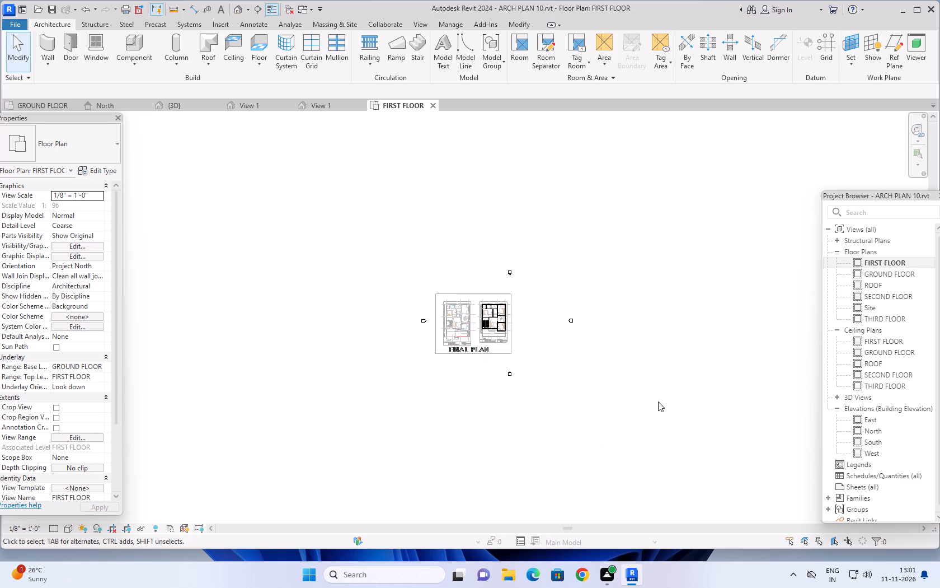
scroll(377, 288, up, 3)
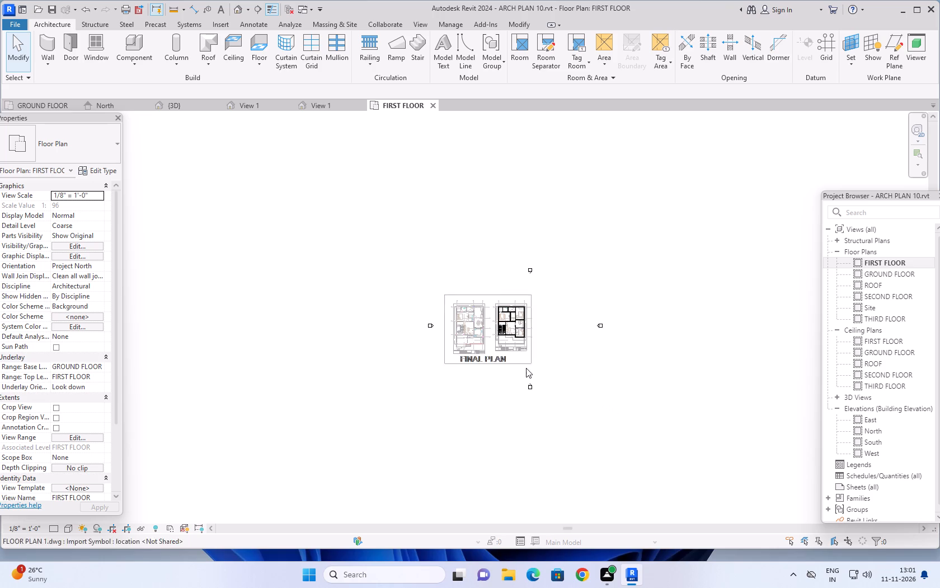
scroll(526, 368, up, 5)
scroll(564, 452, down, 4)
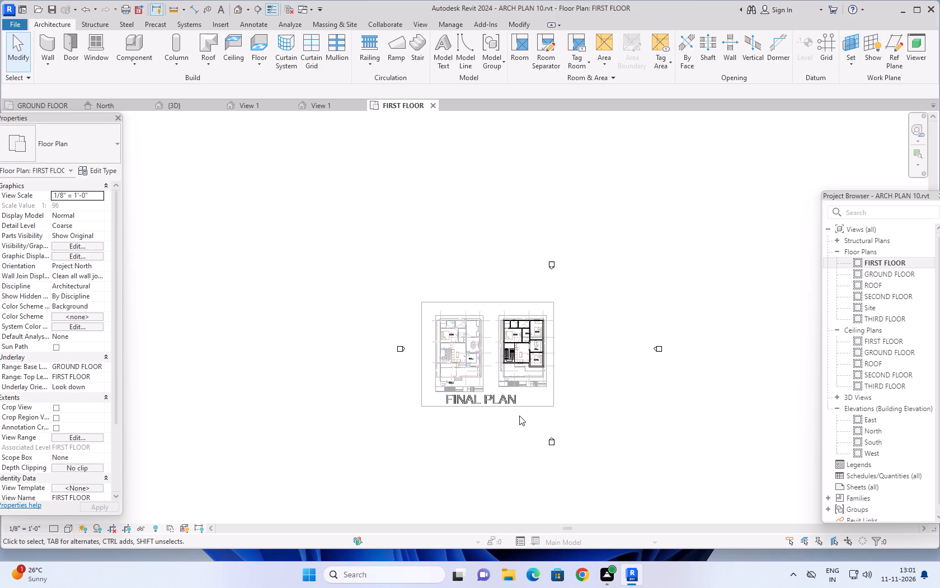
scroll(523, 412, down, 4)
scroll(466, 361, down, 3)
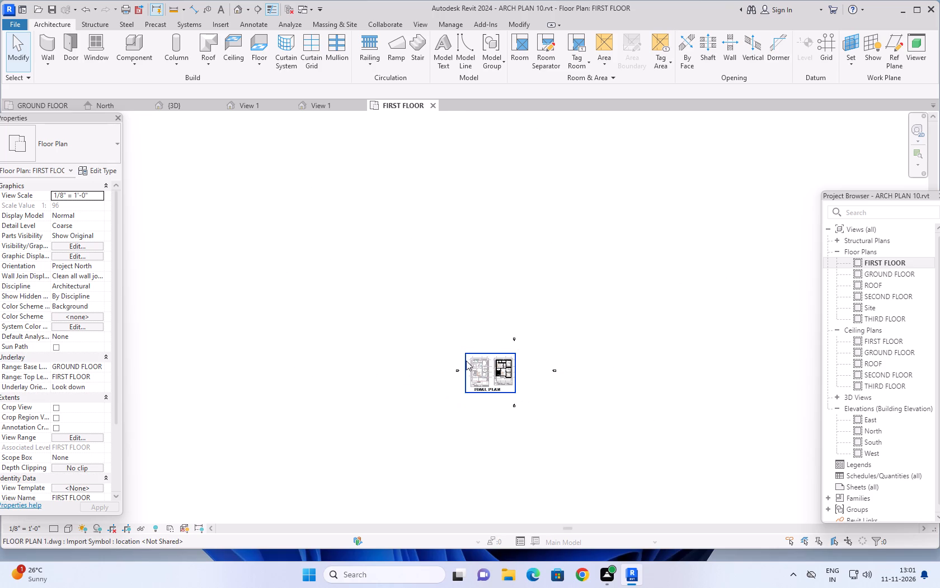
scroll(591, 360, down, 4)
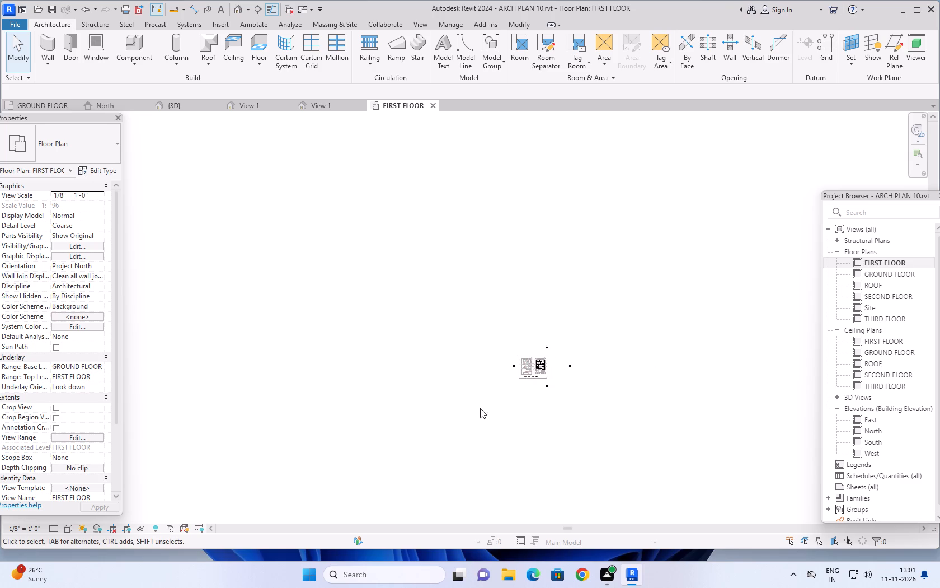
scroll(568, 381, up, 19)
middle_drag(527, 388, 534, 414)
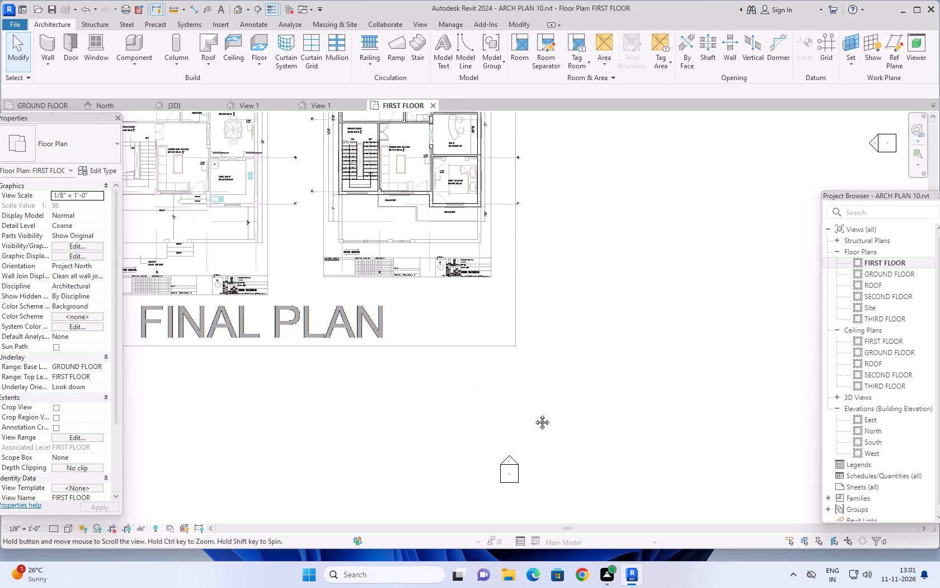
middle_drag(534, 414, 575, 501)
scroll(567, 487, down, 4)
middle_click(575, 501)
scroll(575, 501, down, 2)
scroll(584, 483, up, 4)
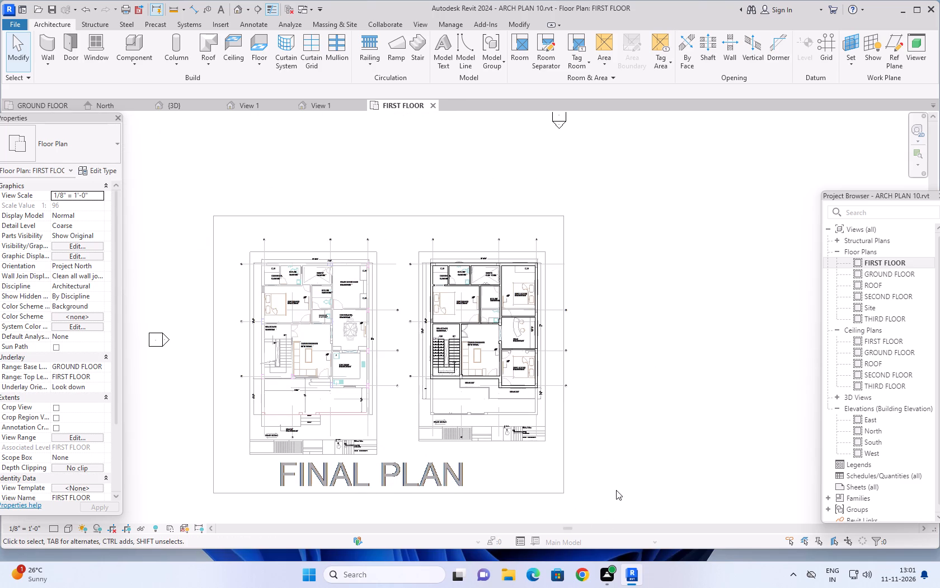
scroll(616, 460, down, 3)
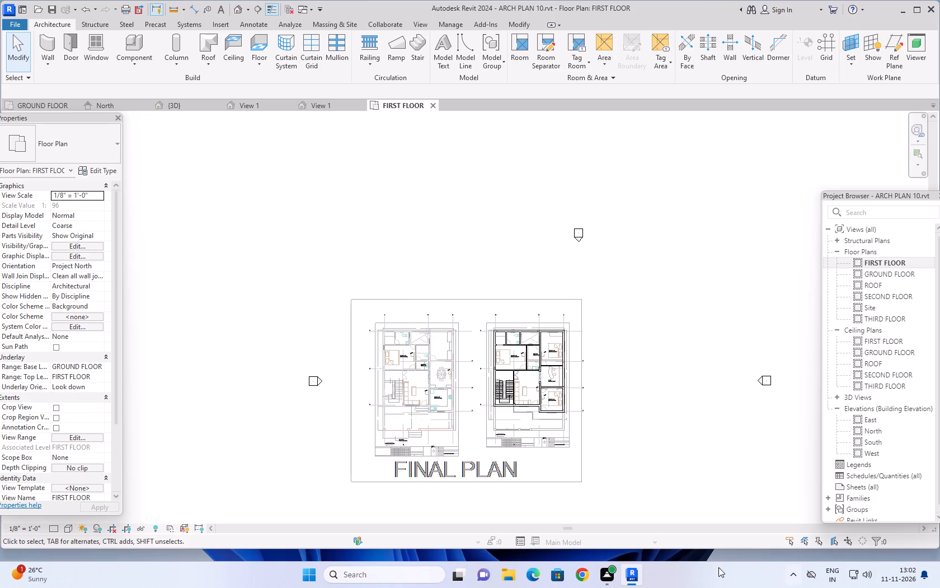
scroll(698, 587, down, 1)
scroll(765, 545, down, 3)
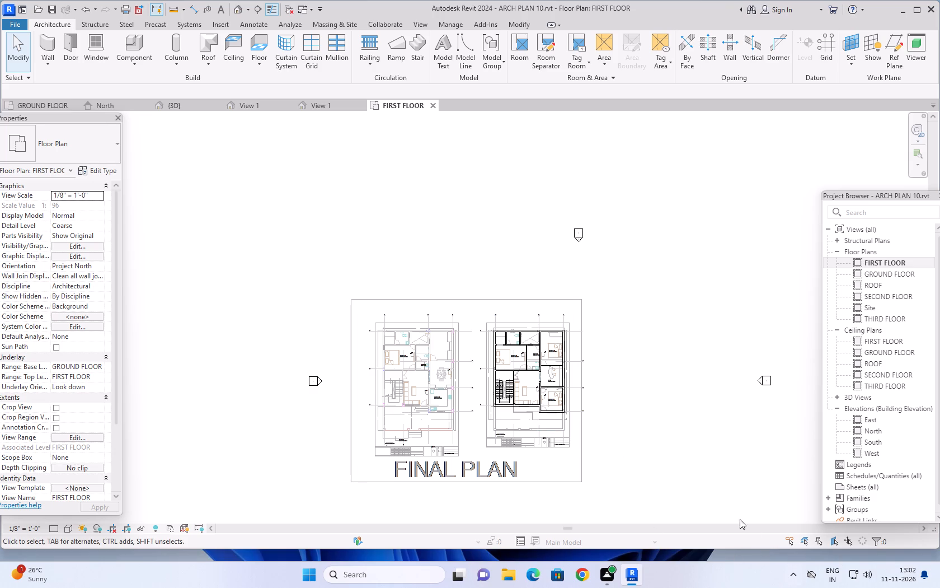
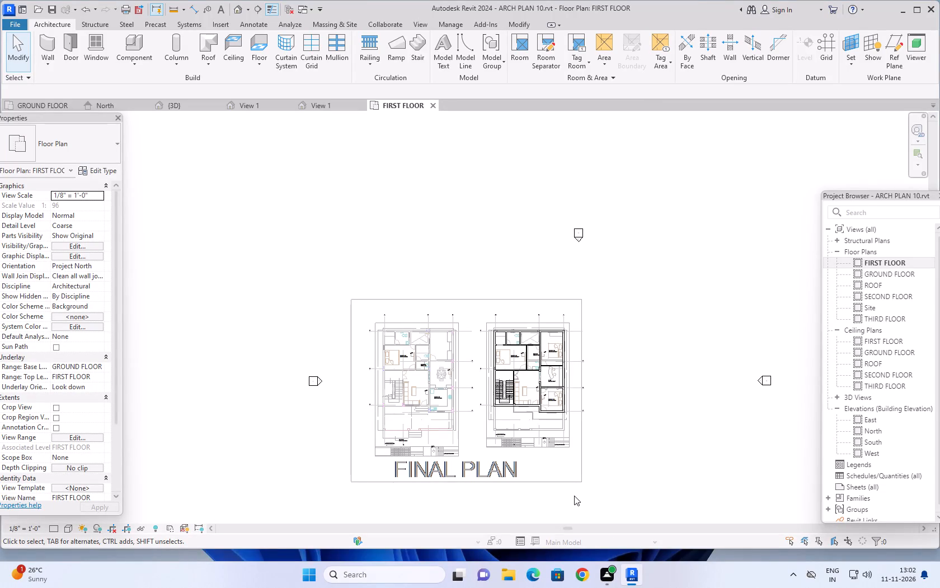
Draw five connected freehand 4.5" wall segments in the empty area east of the plan drawing, the first about 31' and the last about 30' long.
scroll(574, 496, up, 2)
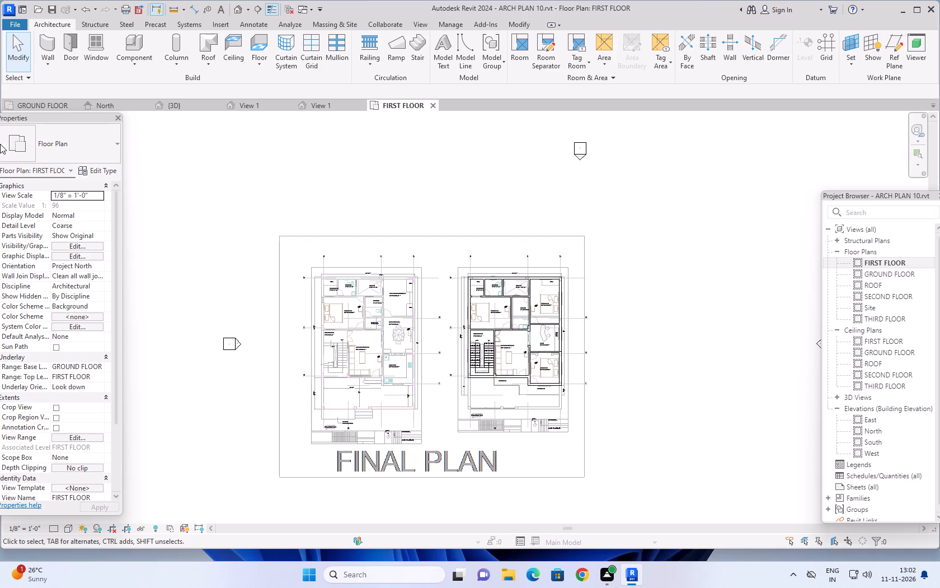
click(43, 51)
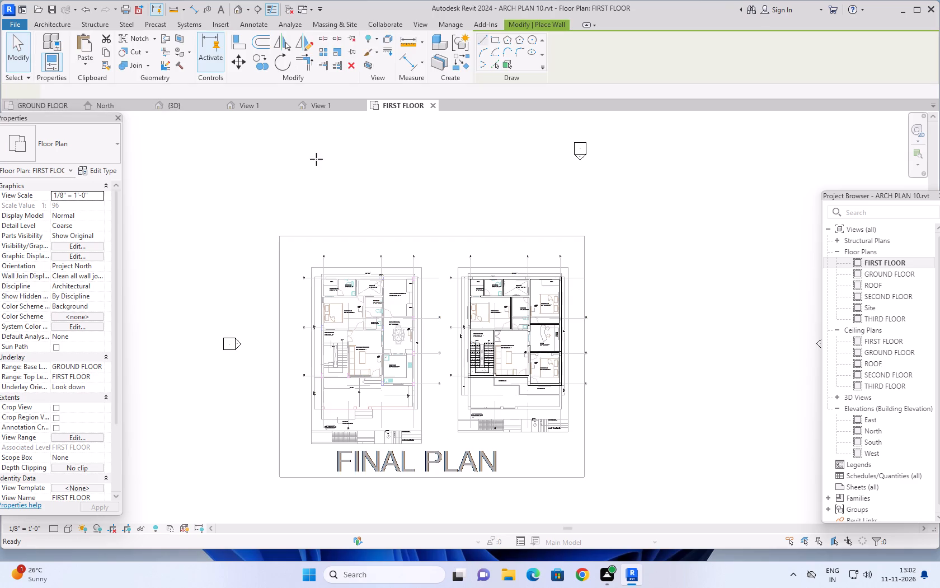
click(651, 235)
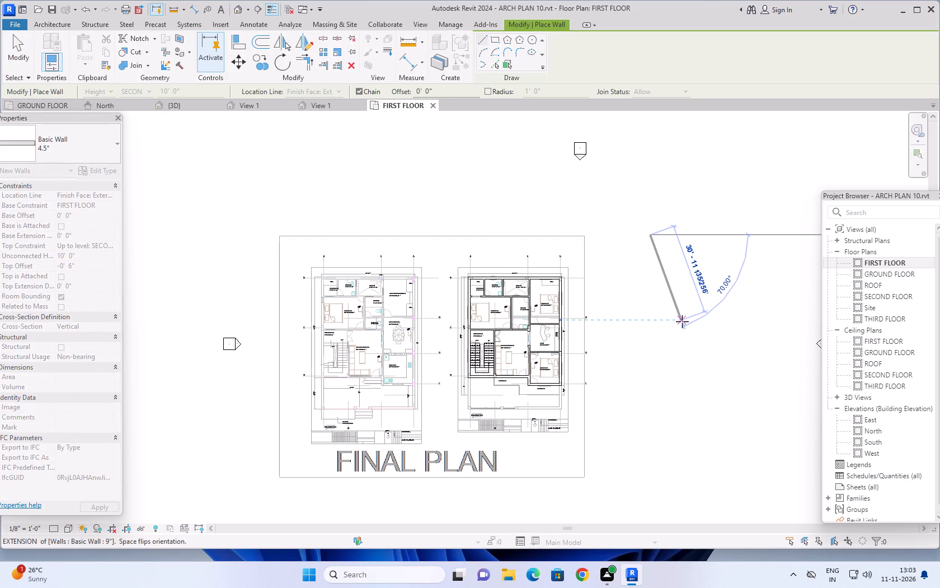
click(682, 321)
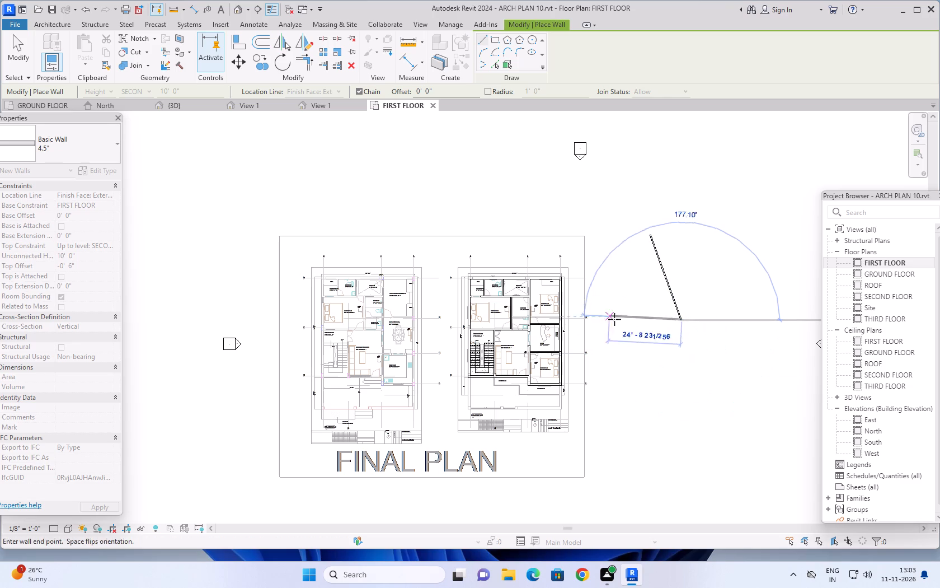
click(660, 362)
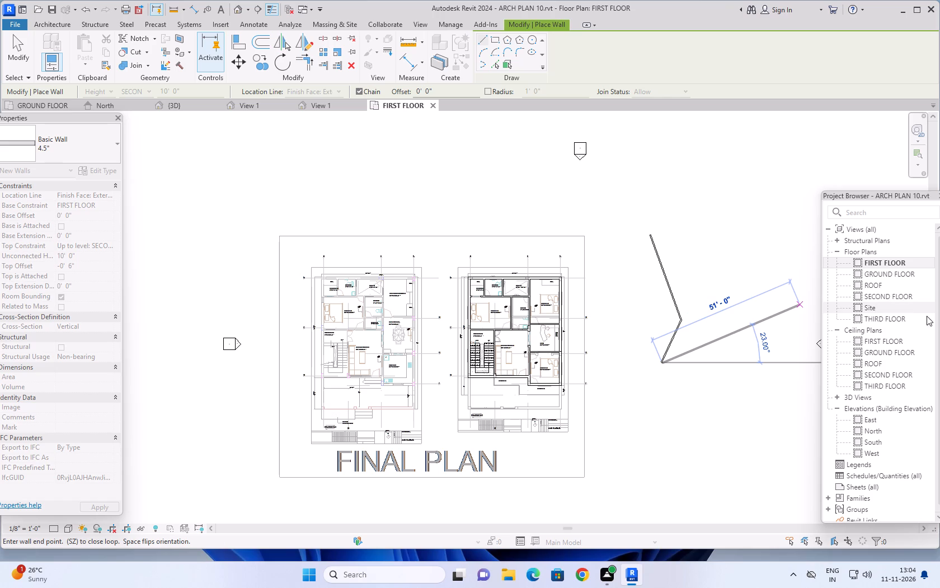
click(742, 368)
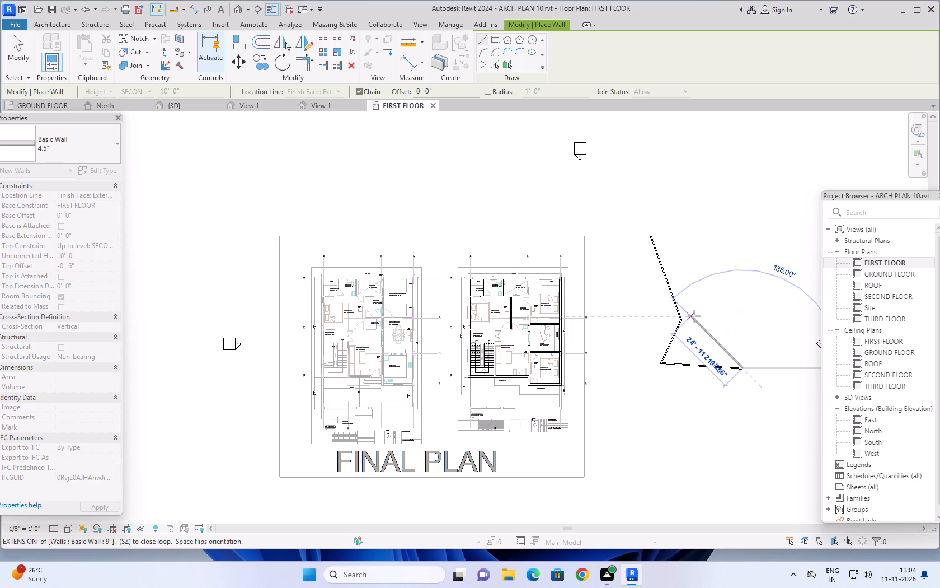
click(678, 316)
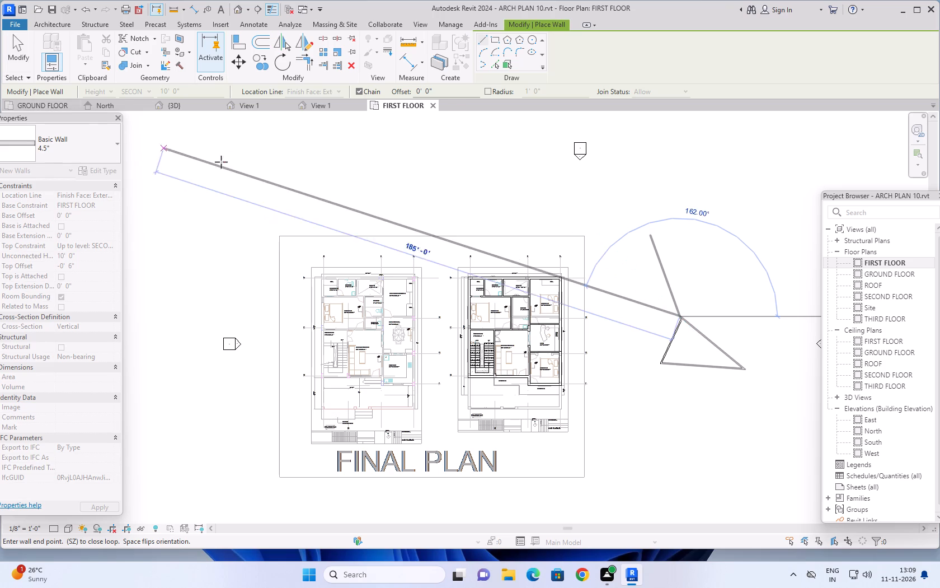
click(728, 244)
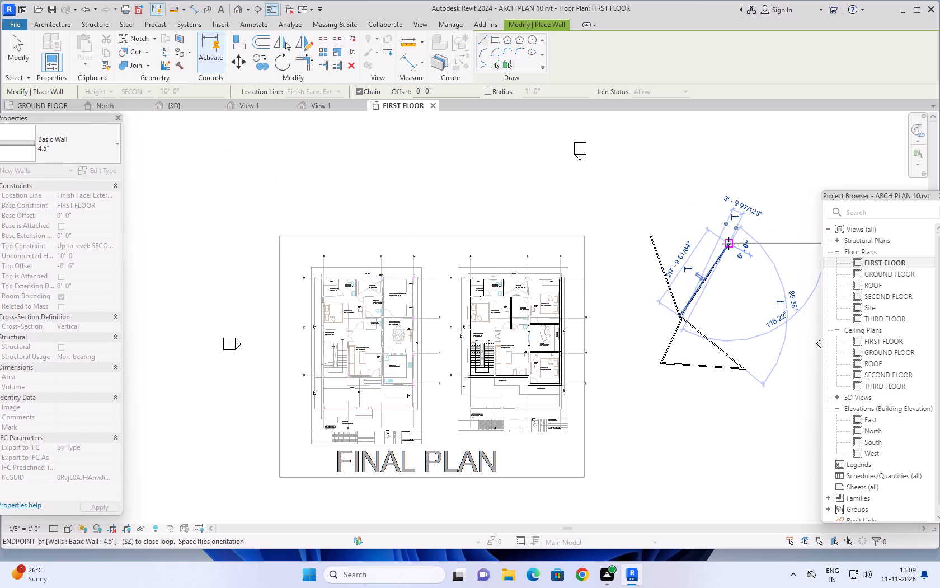
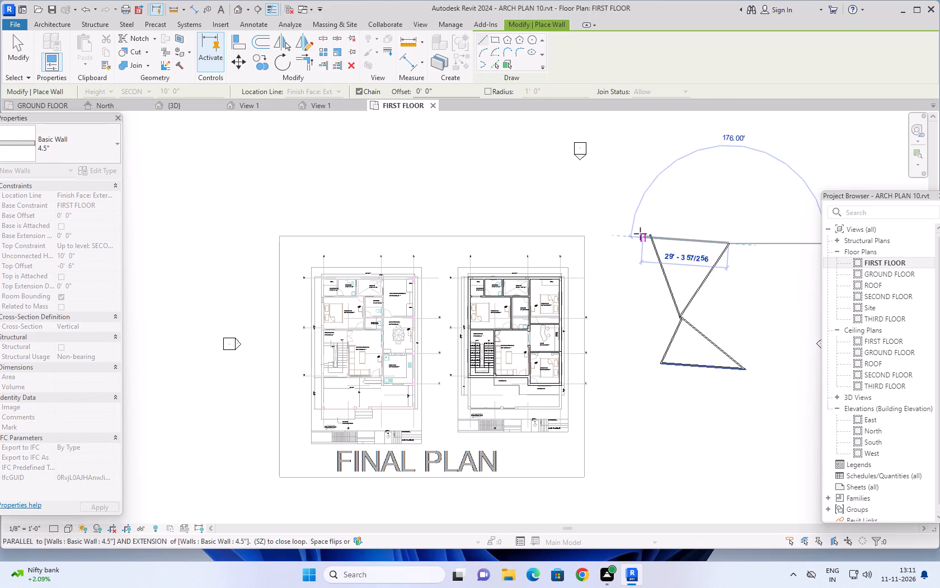
Close the upper trial triangle with a 4.5" wall ending at its northwest corner.
click(647, 235)
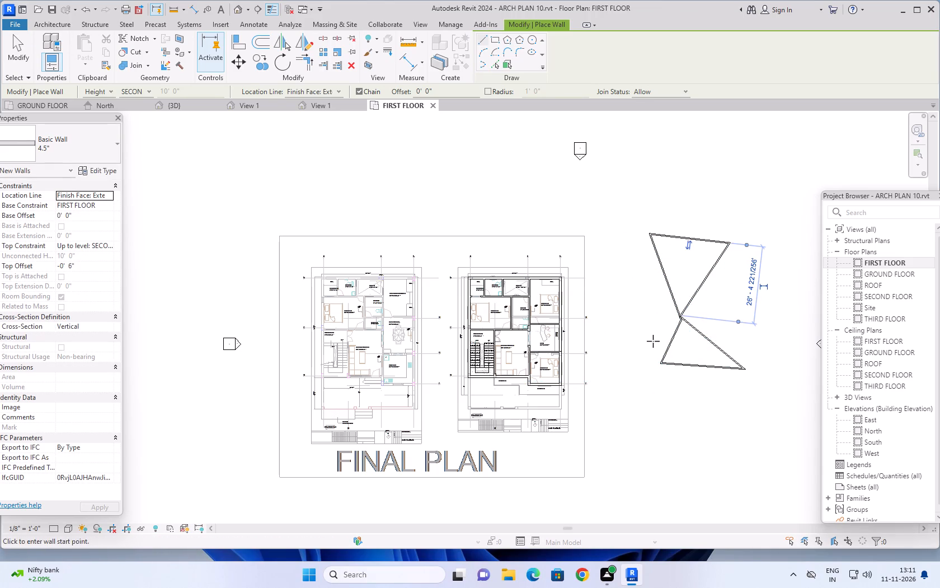
Draw four connected 4.5" walls from the lower trial triangle's southwest corner through the shared middle joint to the upper triangle's northeast corner, the first about 20' long.
click(657, 361)
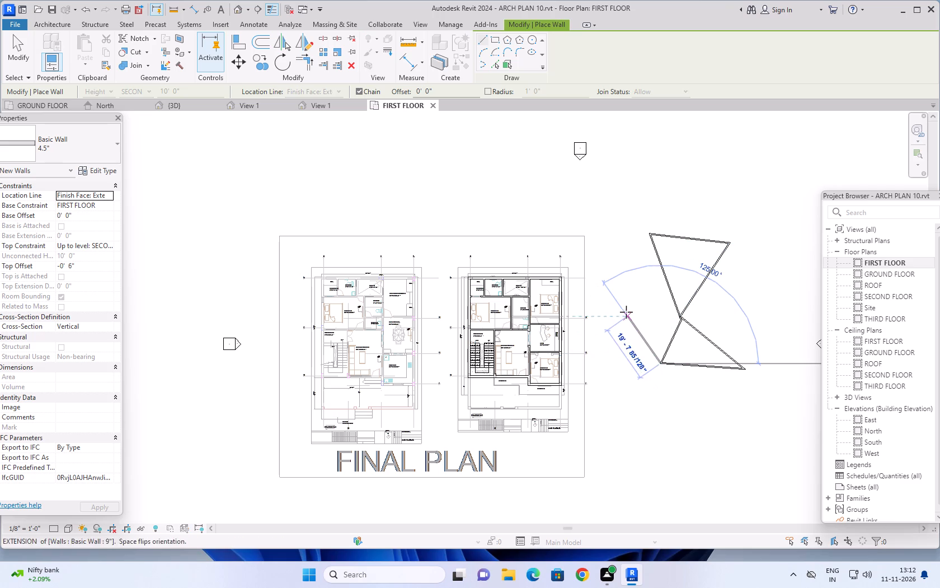
click(626, 311)
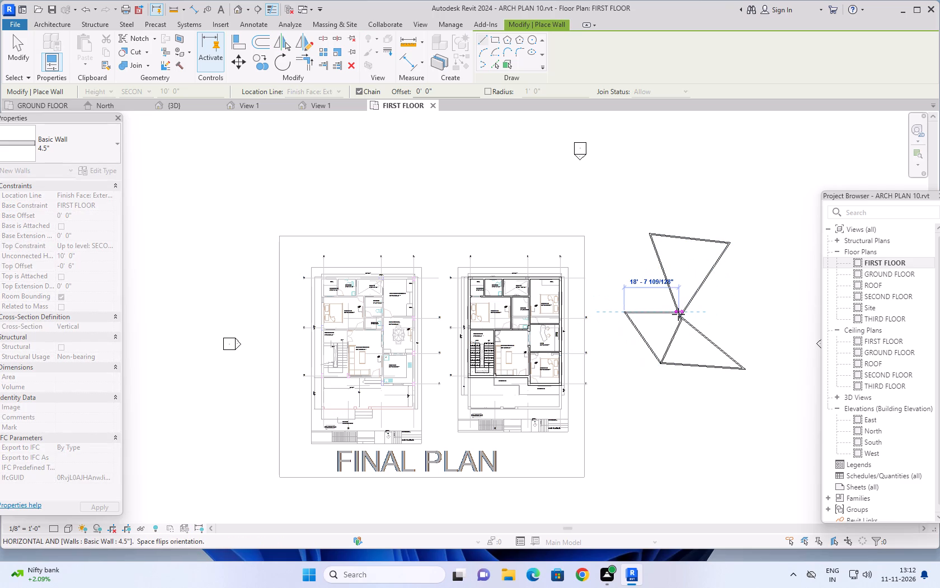
click(679, 320)
drag(741, 321, 741, 307)
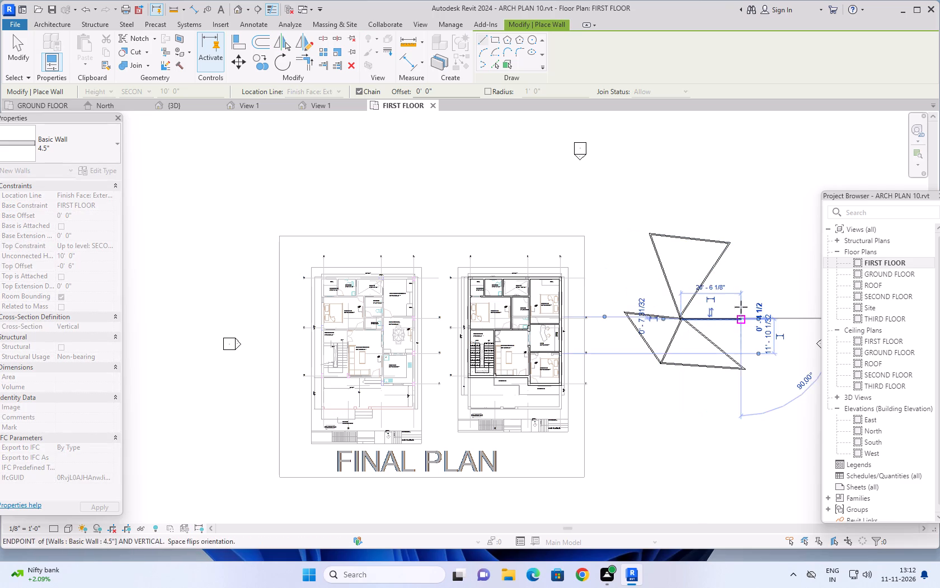
drag(741, 307, 741, 302)
click(731, 247)
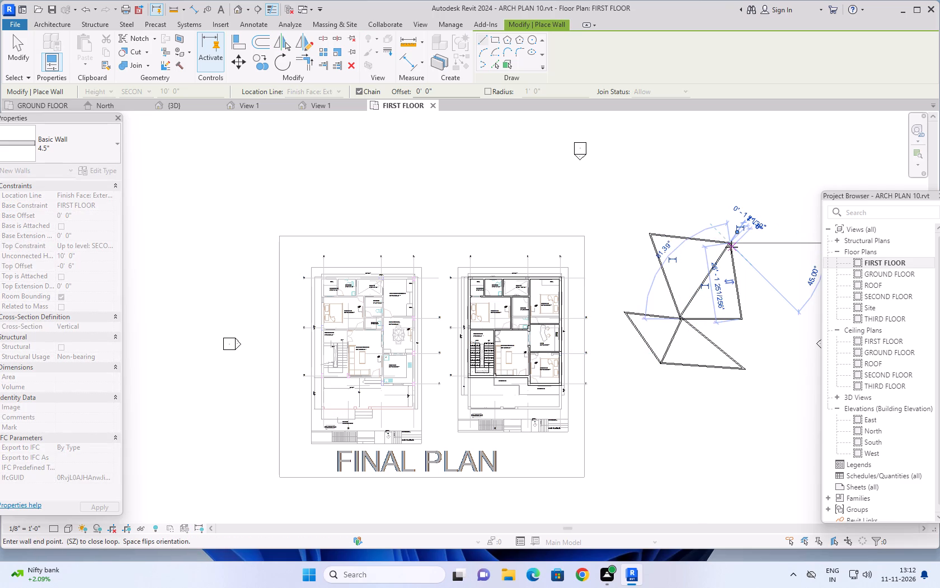
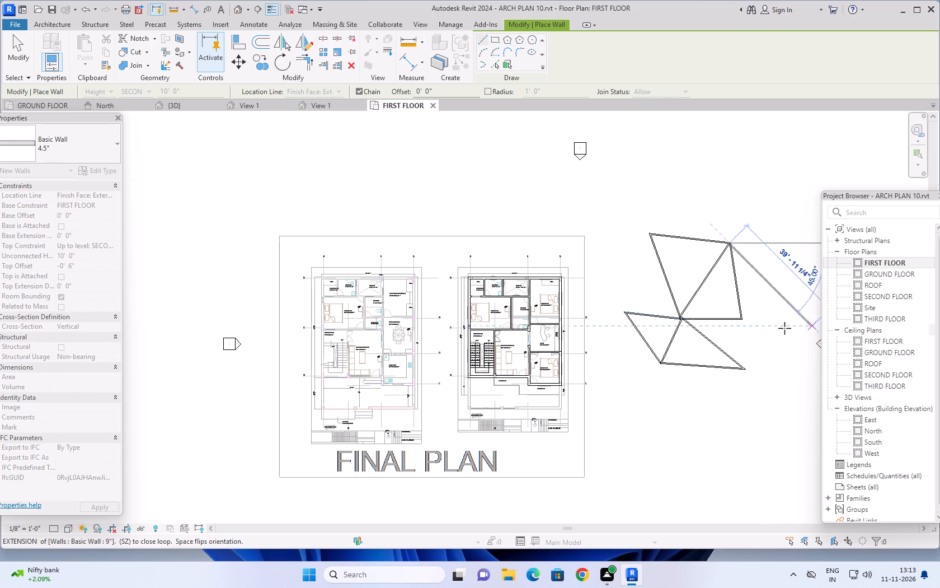
Draw a 4.5" wall about 27' 6" long from the upper trial triangle's northeast corner back to its northwest corner.
click(647, 231)
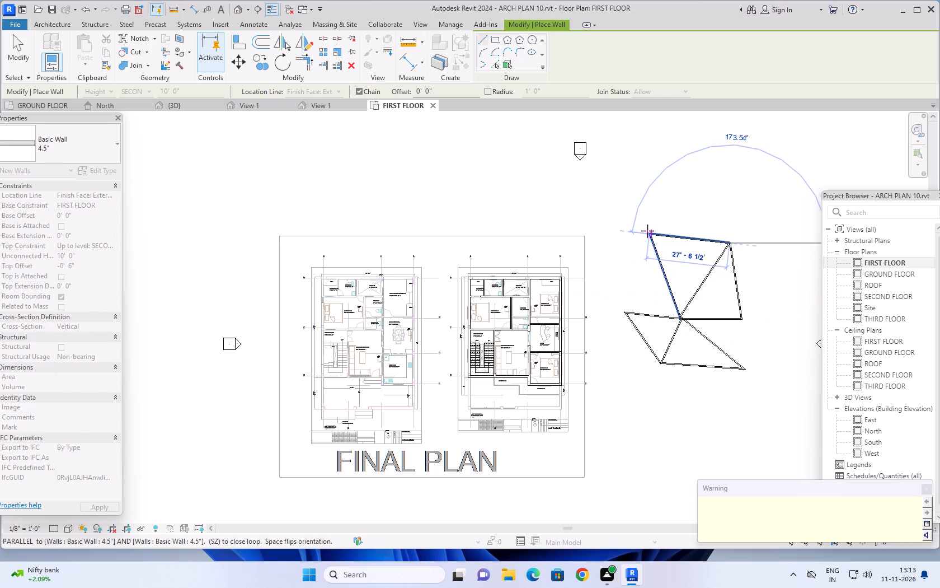
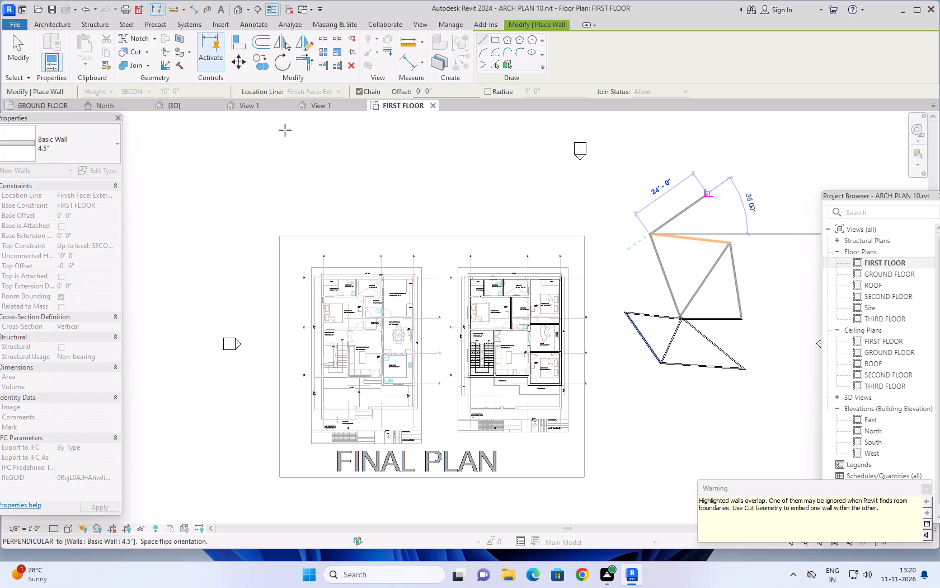
Draw a 4.5" wall about 31' 2" long from the upper trial triangle's northwest corner south to just past the lower western triangle's top wall.
click(659, 324)
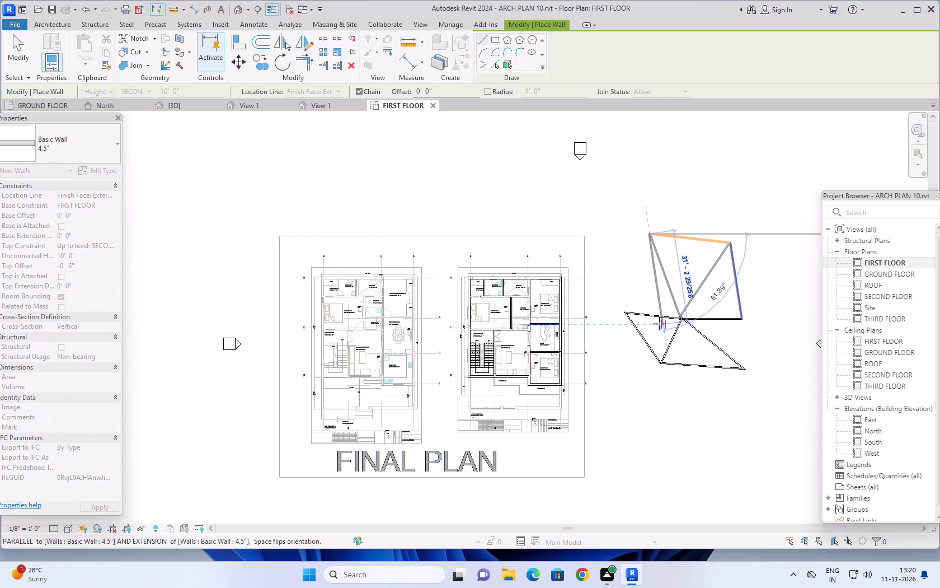
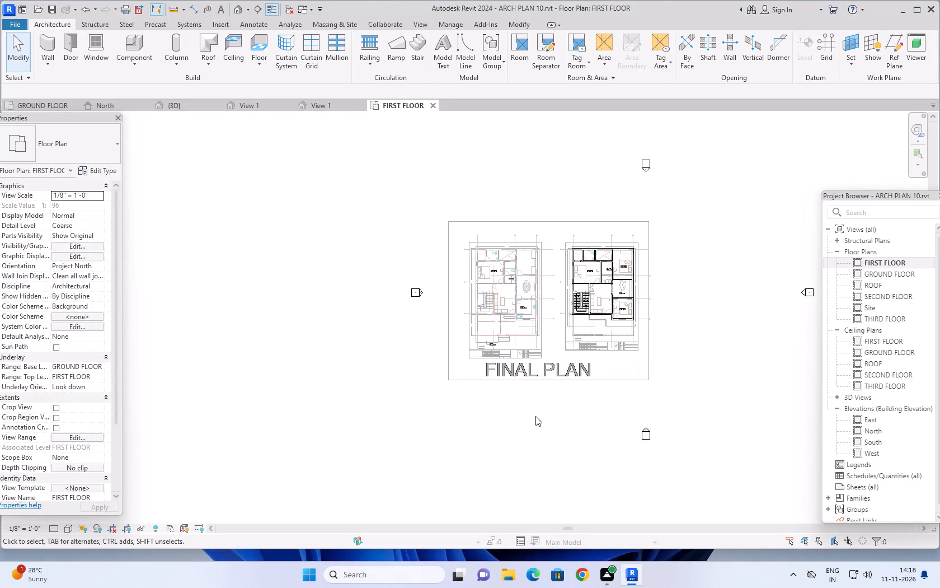
Examine the first-floor walls, rooms and staircase modelled over the plan drawing.
key(Escape)
key(Escape)
middle_drag(535, 416, 507, 454)
scroll(519, 430, down, 1)
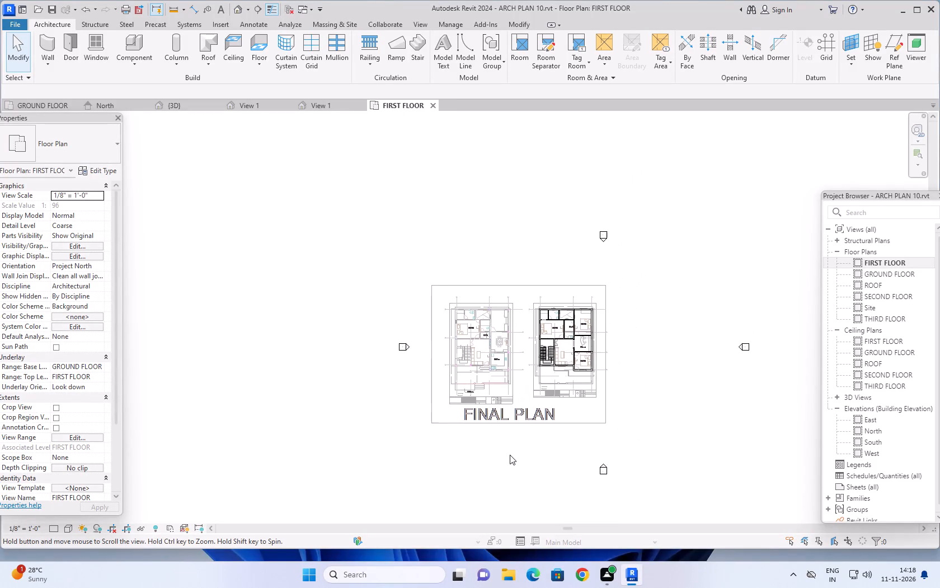
scroll(510, 455, up, 1)
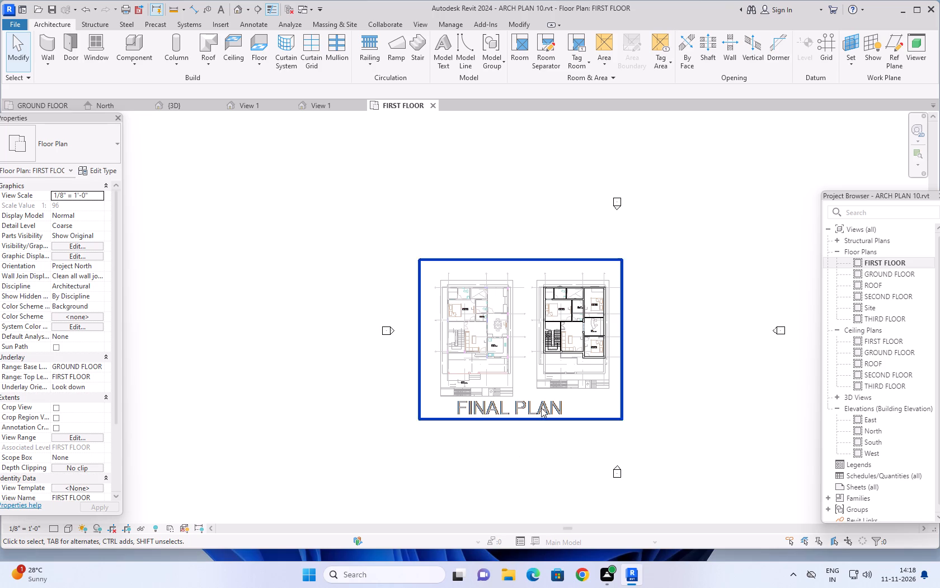
scroll(548, 344, up, 4)
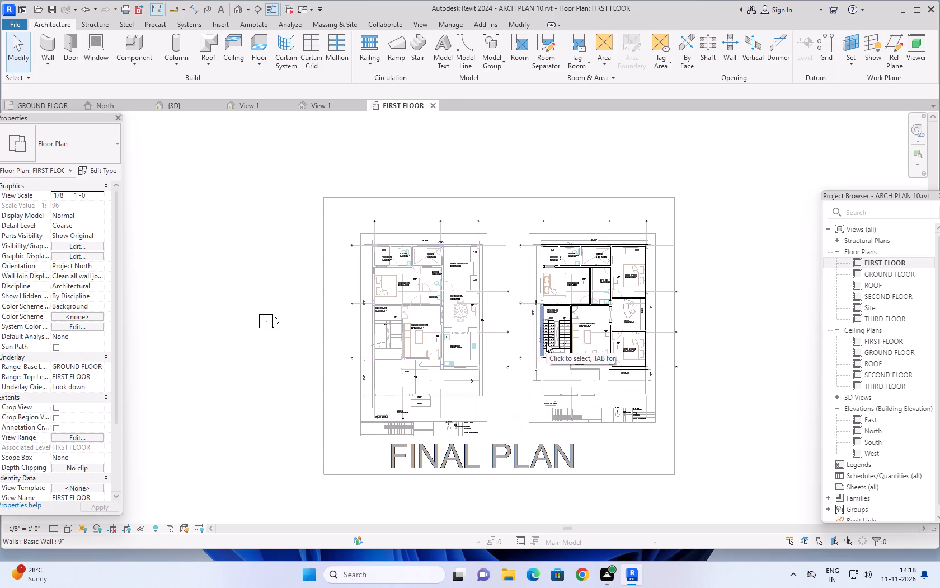
scroll(541, 297, up, 7)
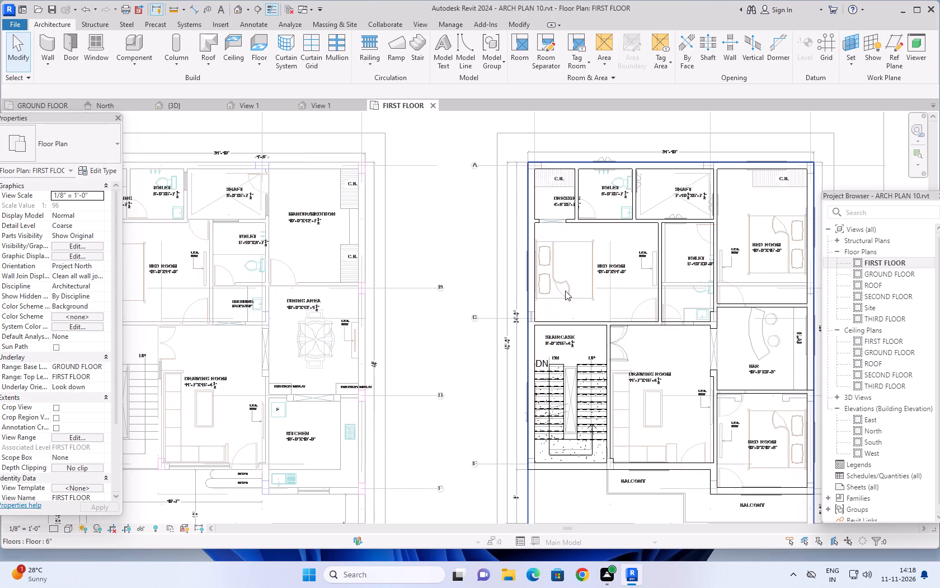
scroll(568, 284, up, 6)
scroll(577, 288, down, 4)
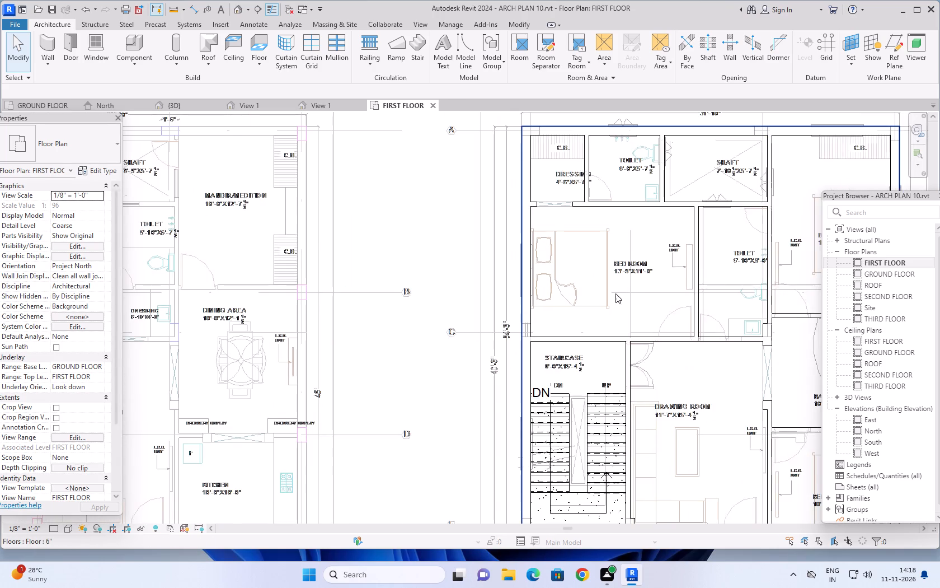
scroll(616, 293, down, 2)
middle_drag(689, 348, 640, 332)
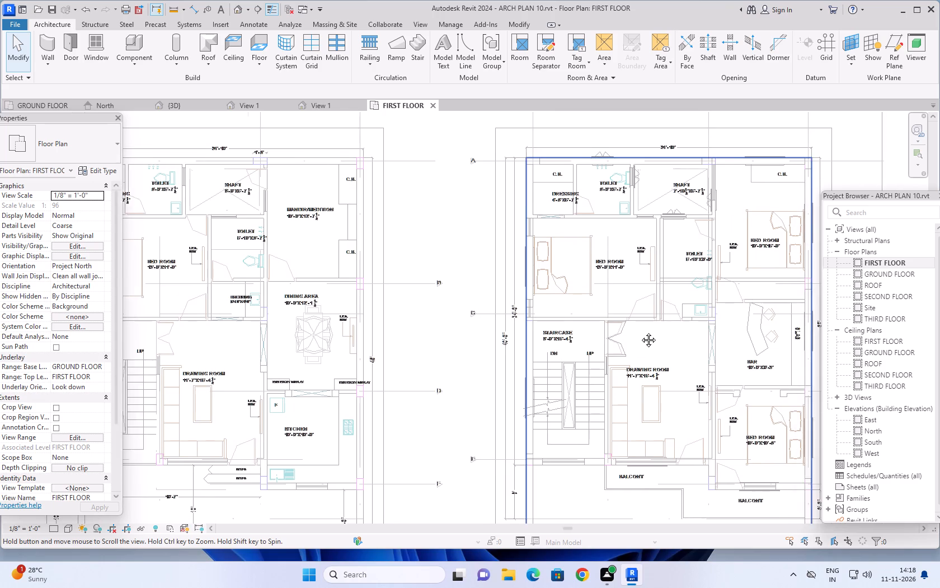
middle_drag(640, 332, 524, 311)
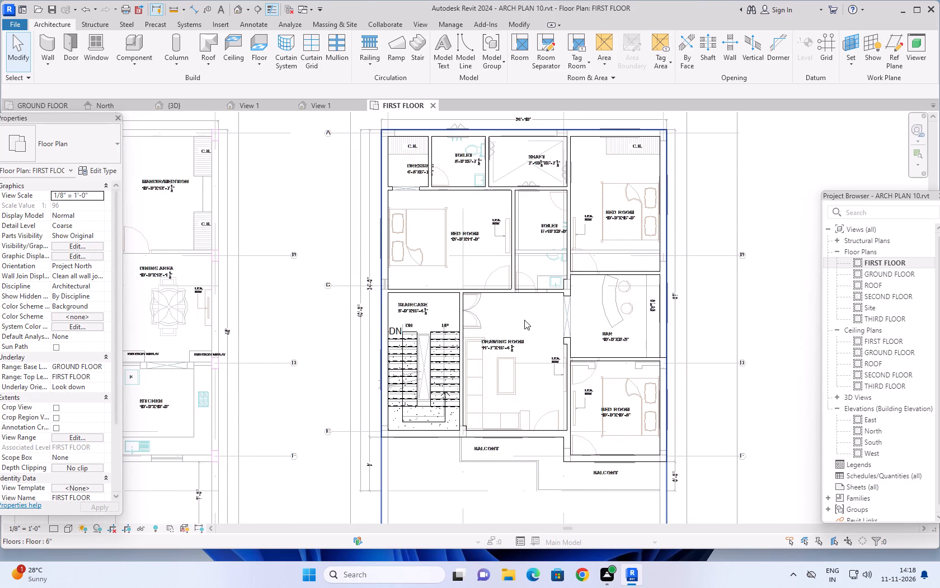
scroll(711, 301, down, 4)
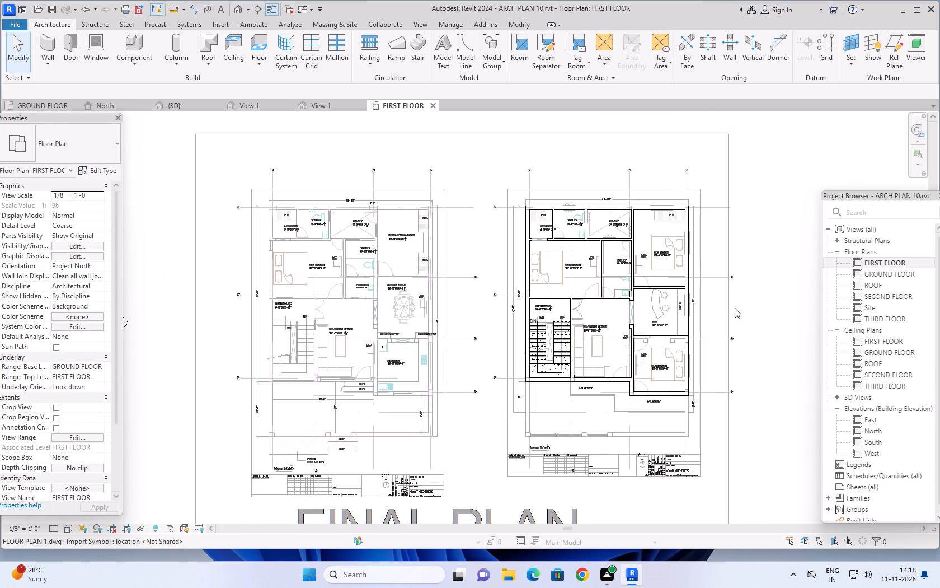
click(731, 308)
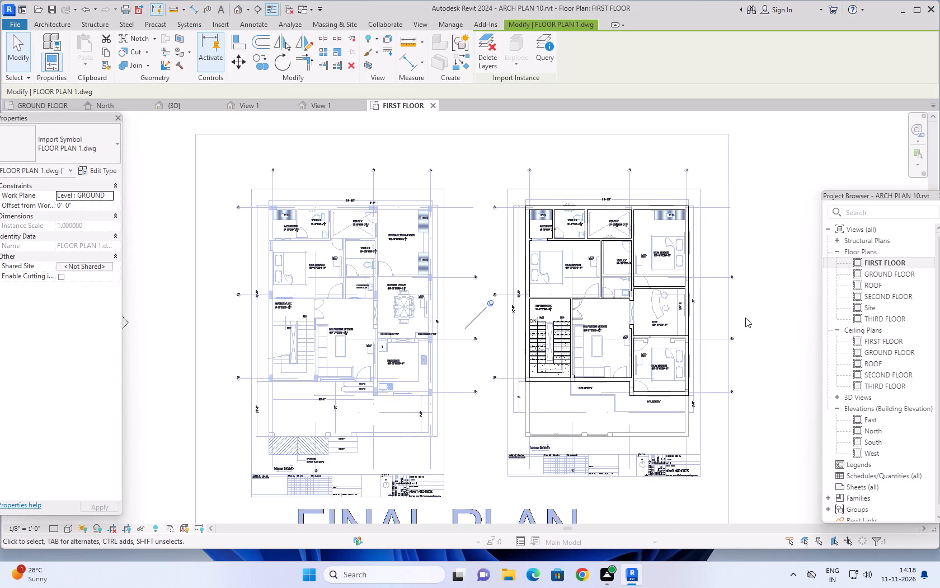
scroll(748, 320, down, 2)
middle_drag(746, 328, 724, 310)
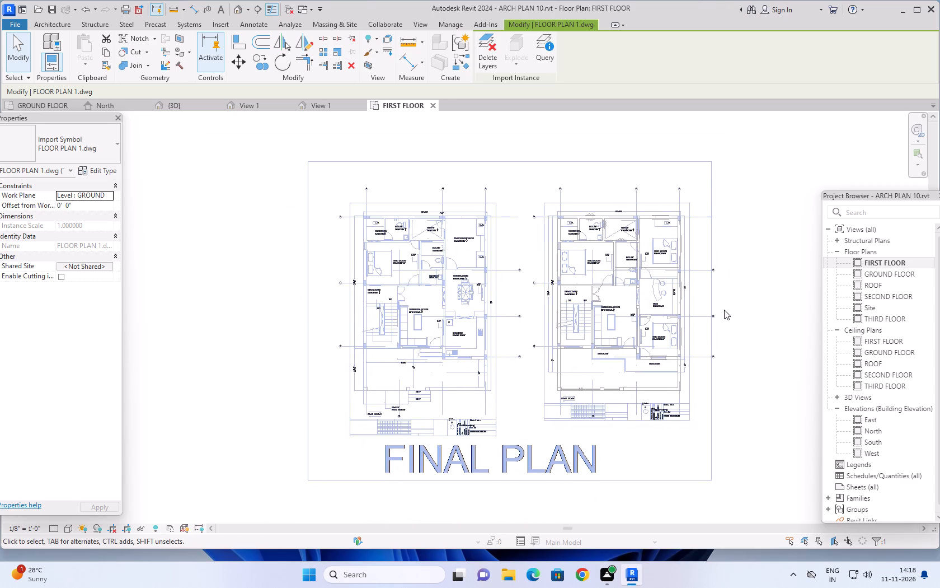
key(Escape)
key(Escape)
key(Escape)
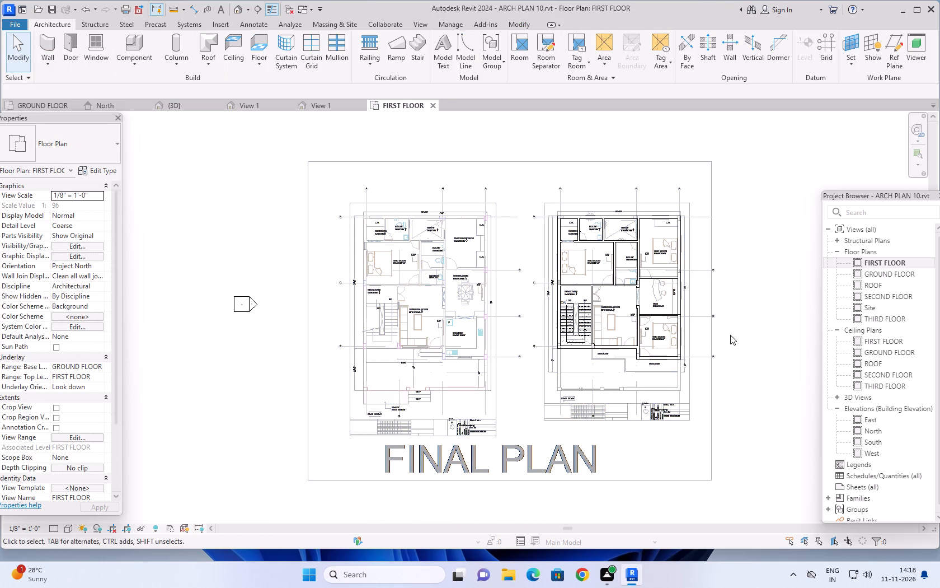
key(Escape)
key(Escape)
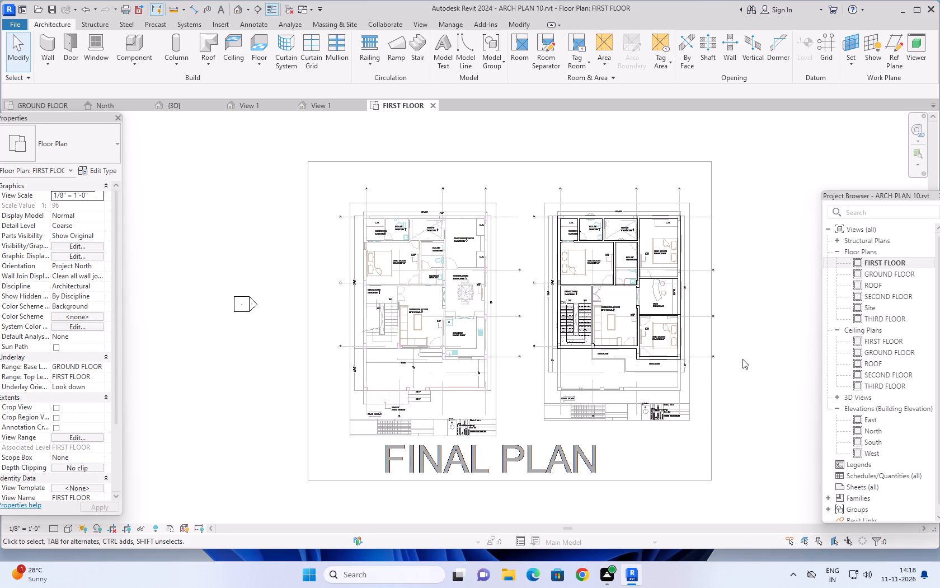
Review the first-floor layout against the two reference plans, checking the staircase, drawing room, bar, bedrooms and toilets.
middle_drag(738, 357, 706, 346)
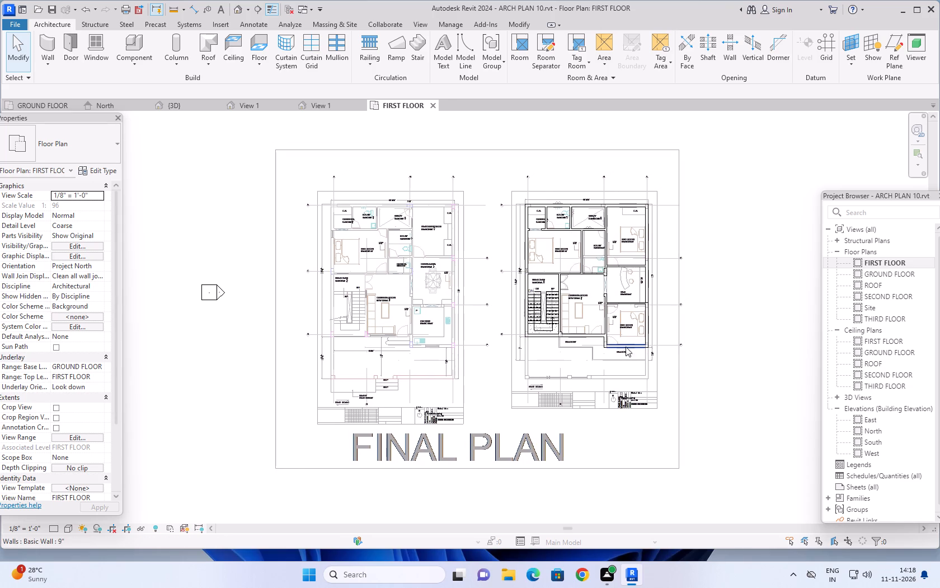
scroll(623, 343, up, 4)
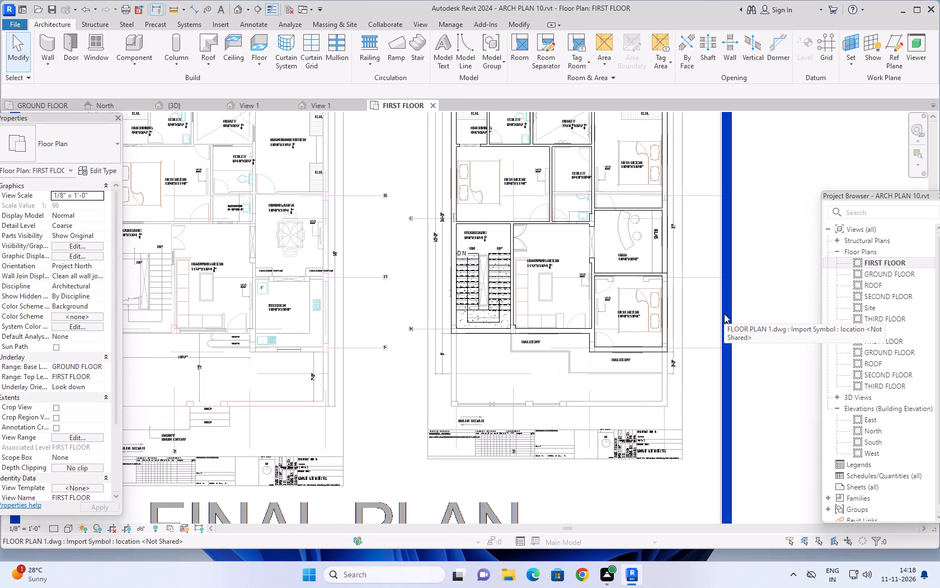
click(270, 3)
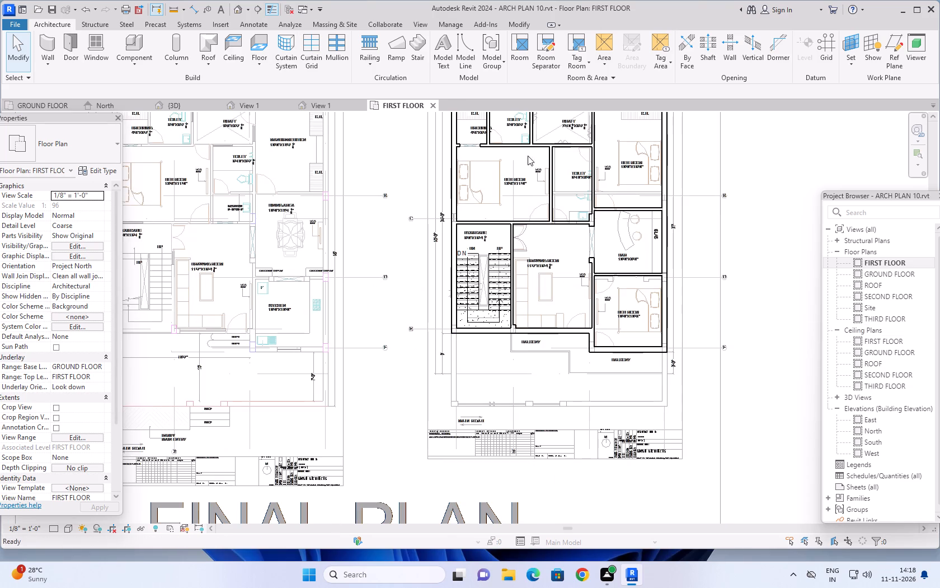
scroll(730, 265, down, 2)
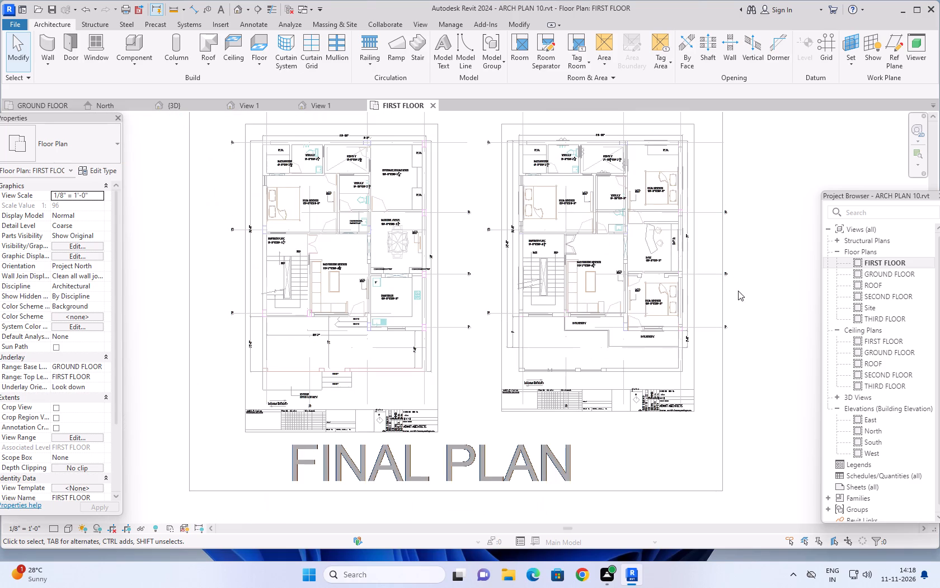
scroll(744, 317, down, 1)
middle_drag(753, 352, 746, 351)
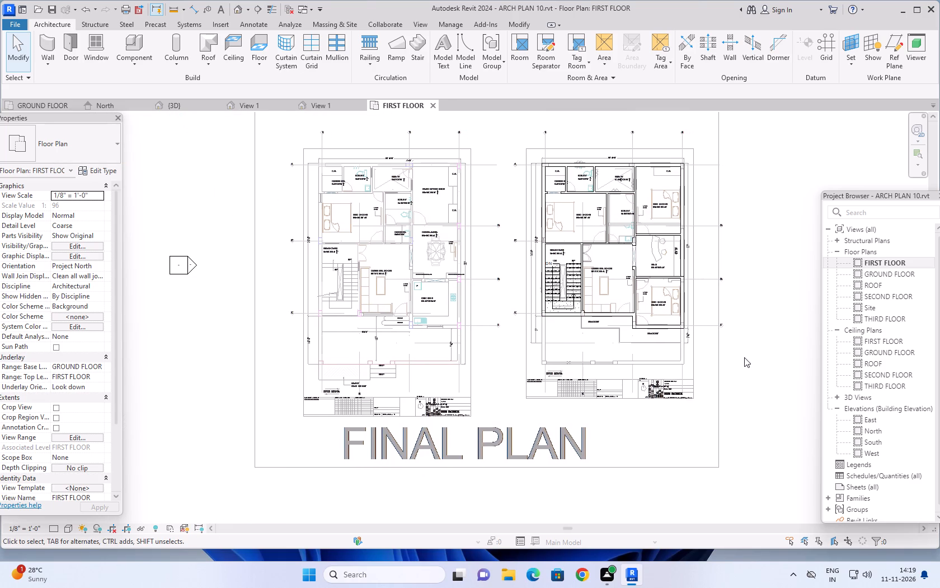
scroll(730, 377, down, 1)
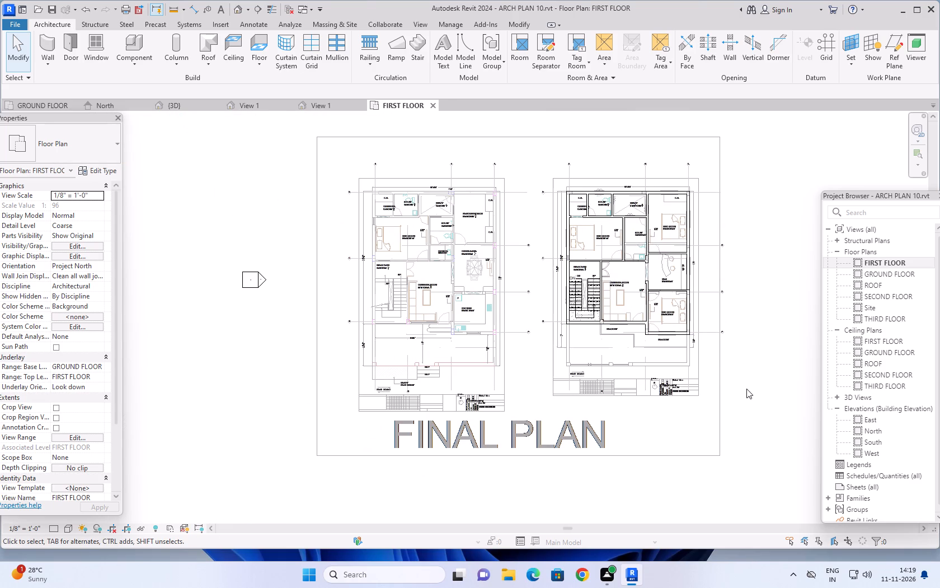
middle_drag(741, 393, 689, 438)
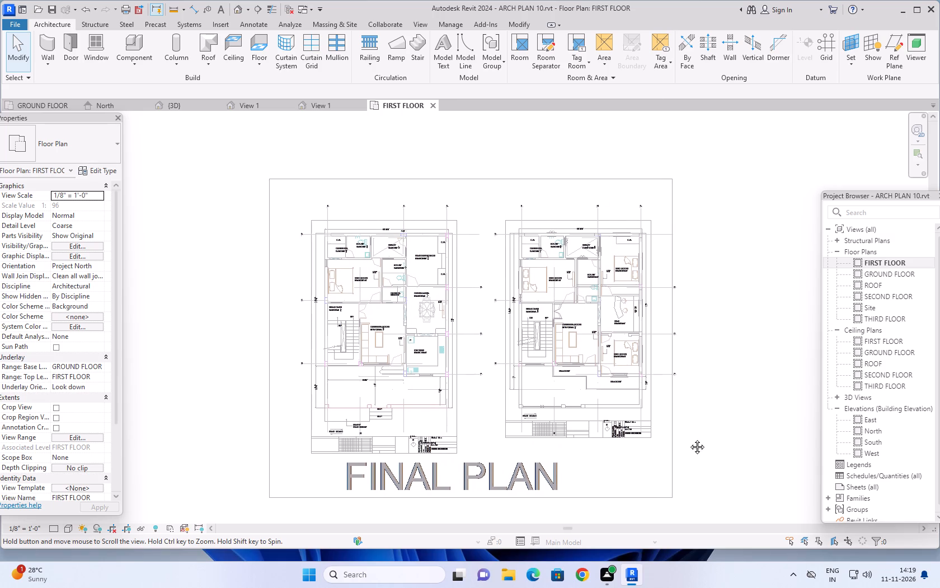
middle_drag(689, 438, 687, 441)
scroll(506, 352, up, 5)
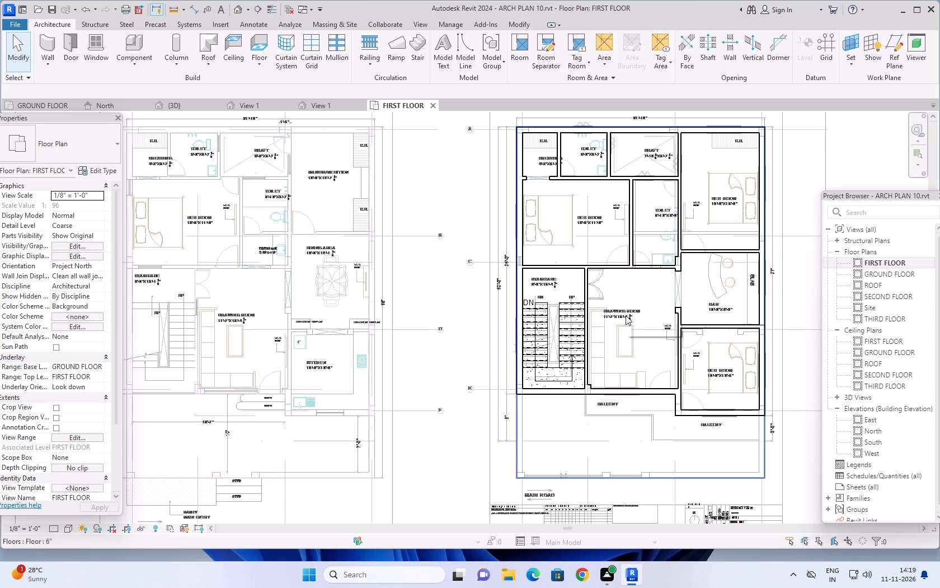
middle_drag(648, 298, 634, 297)
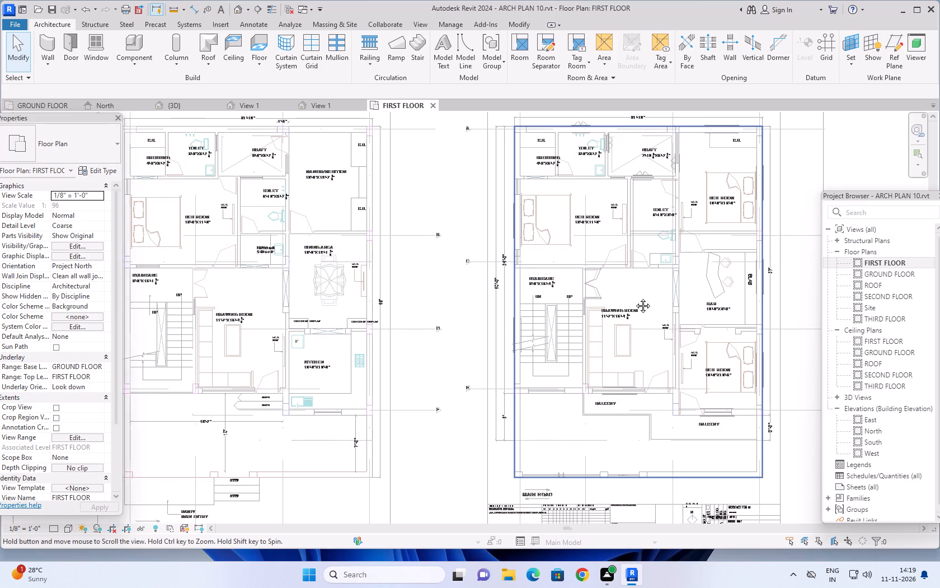
middle_drag(634, 297, 602, 293)
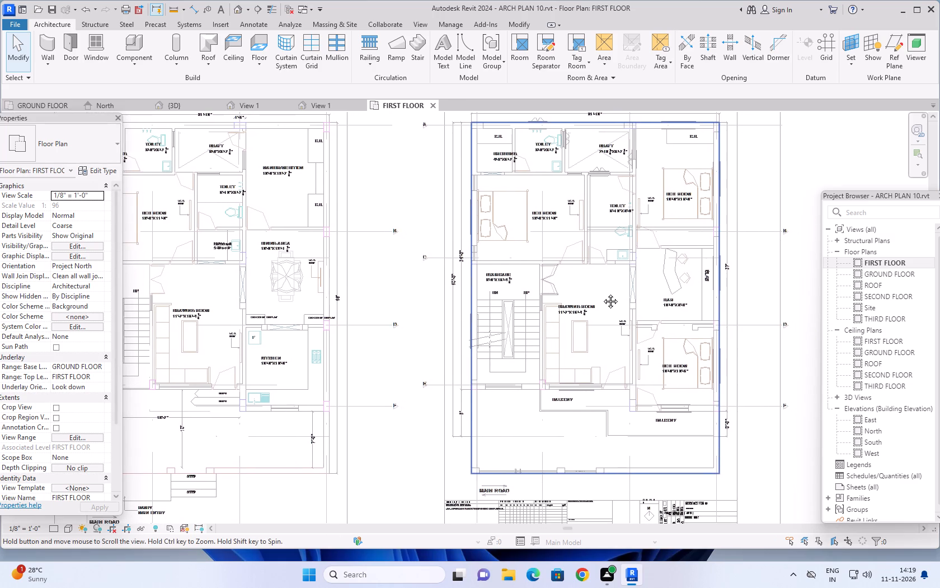
middle_drag(602, 293, 556, 295)
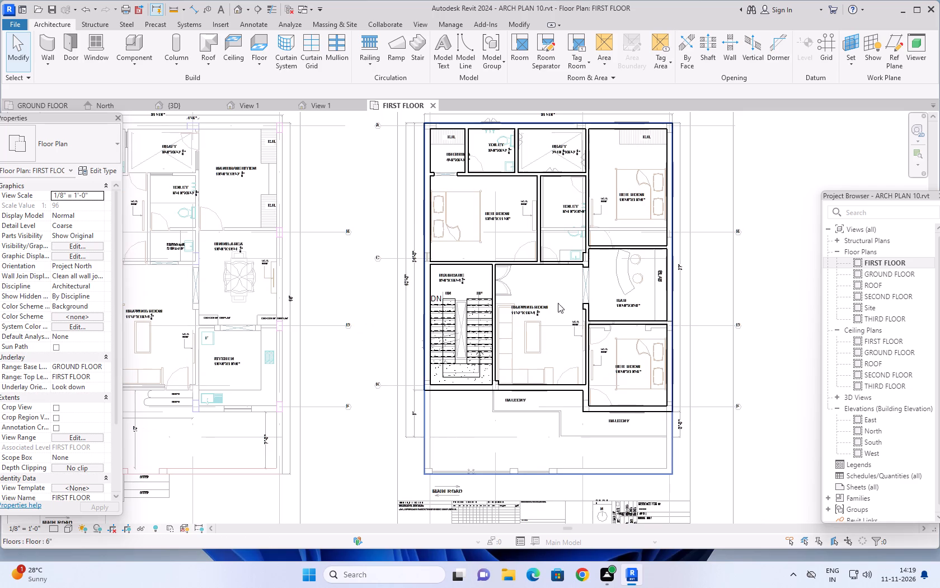
scroll(623, 410, up, 1)
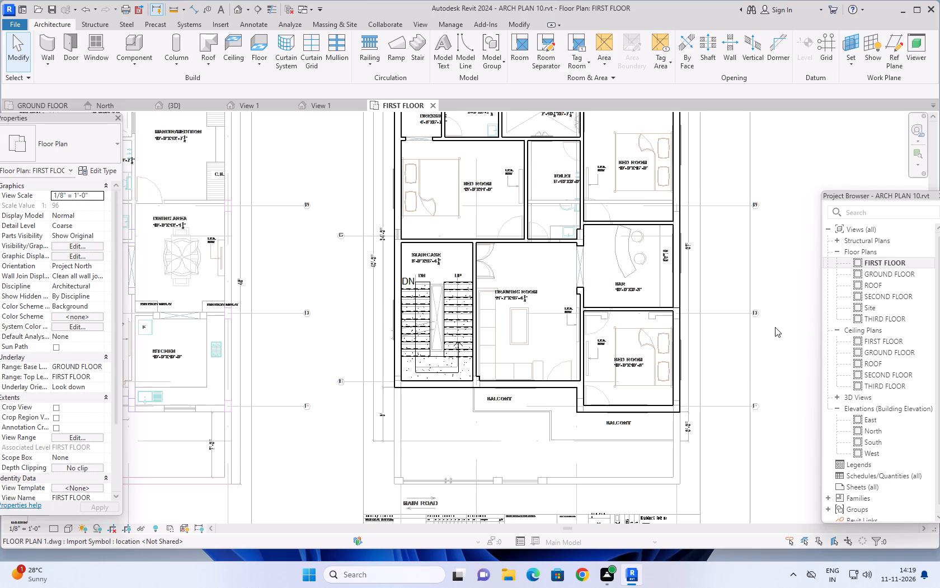
scroll(775, 327, down, 2)
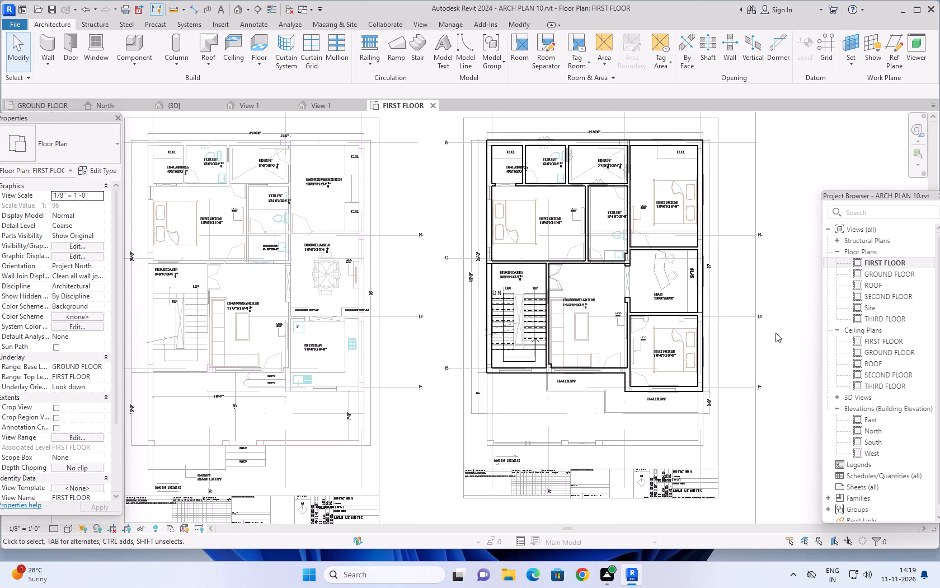
middle_drag(772, 336, 697, 332)
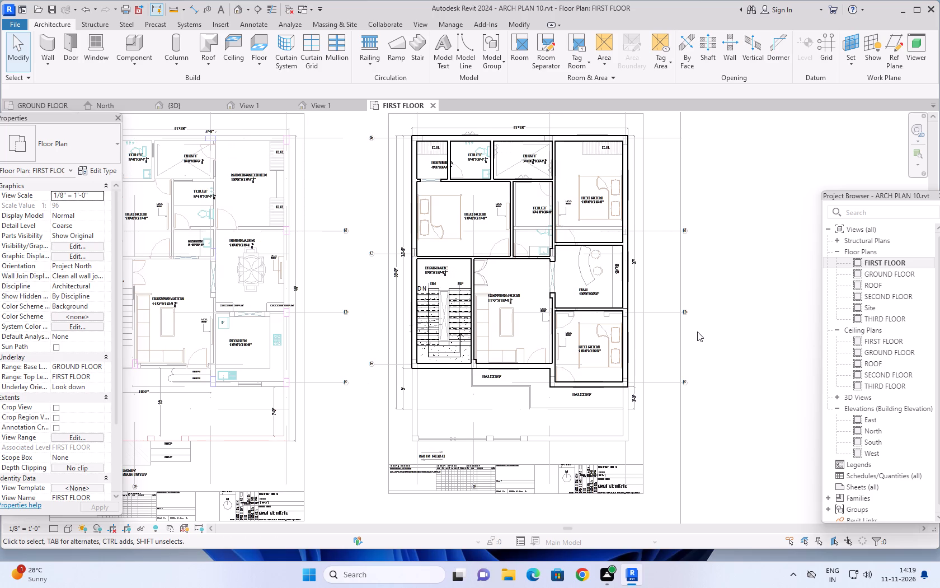
scroll(698, 340, down, 2)
scroll(713, 399, down, 1)
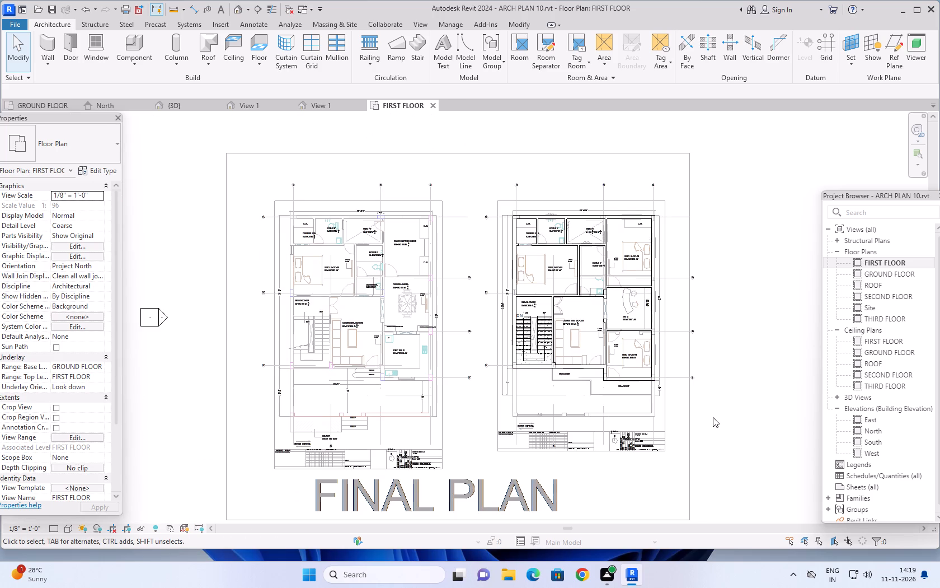
middle_drag(710, 418, 708, 402)
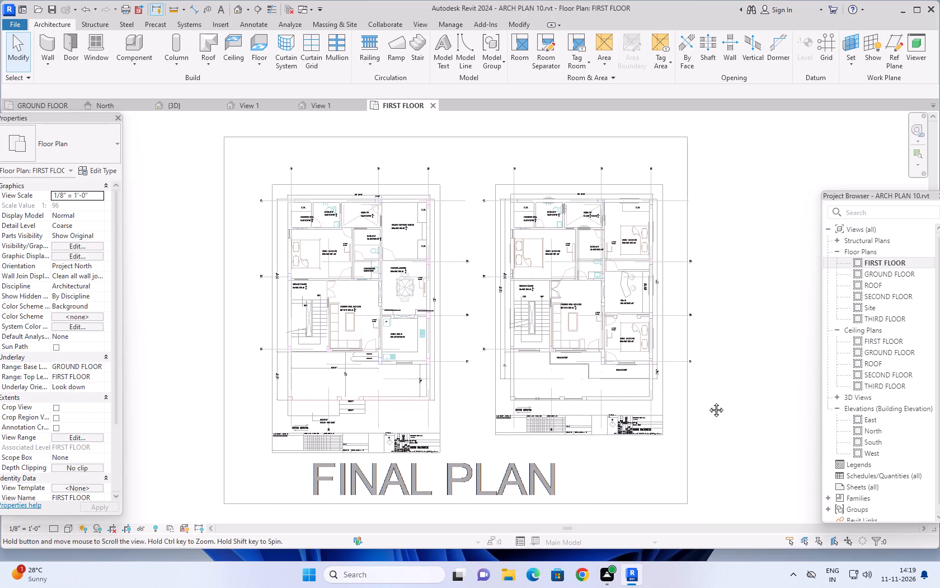
middle_drag(708, 402, 702, 416)
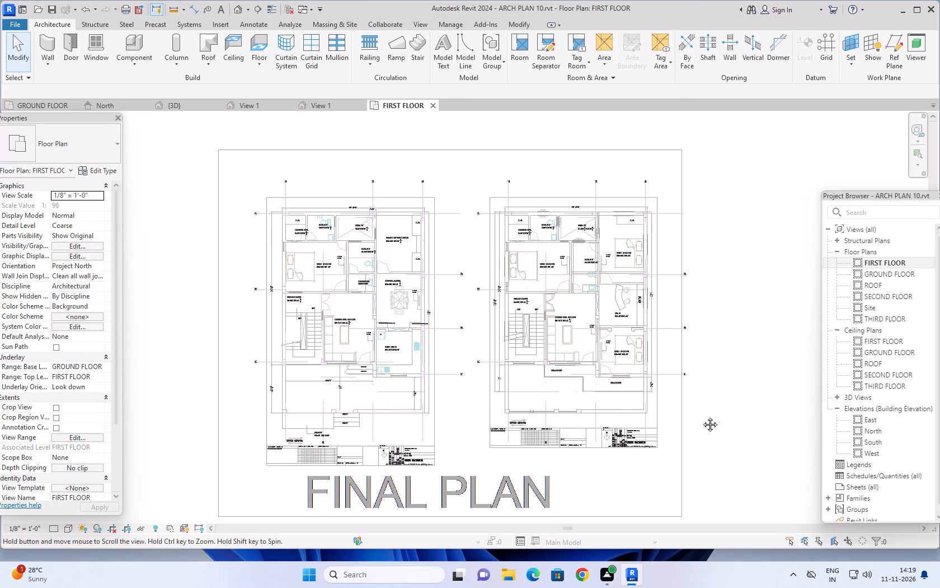
middle_drag(702, 416, 689, 430)
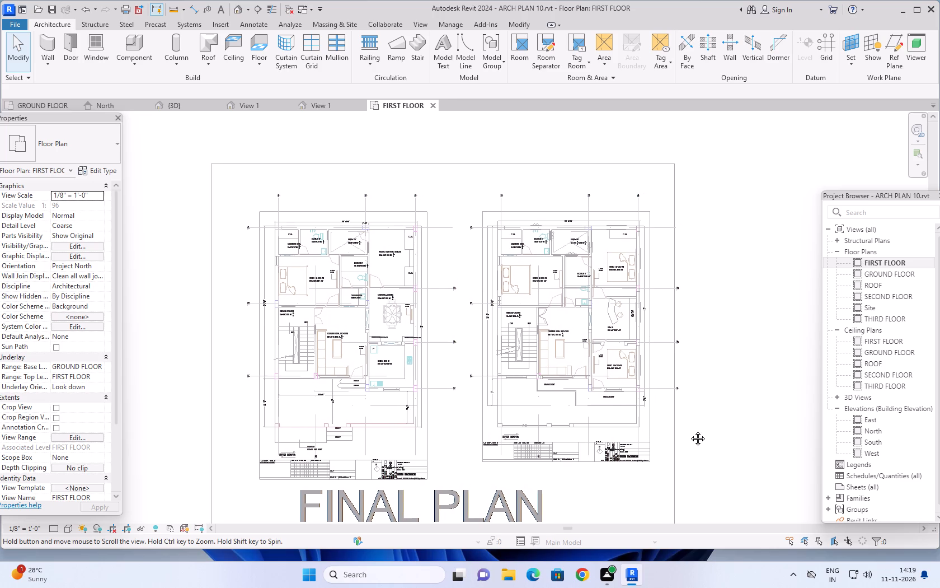
middle_drag(689, 430, 665, 431)
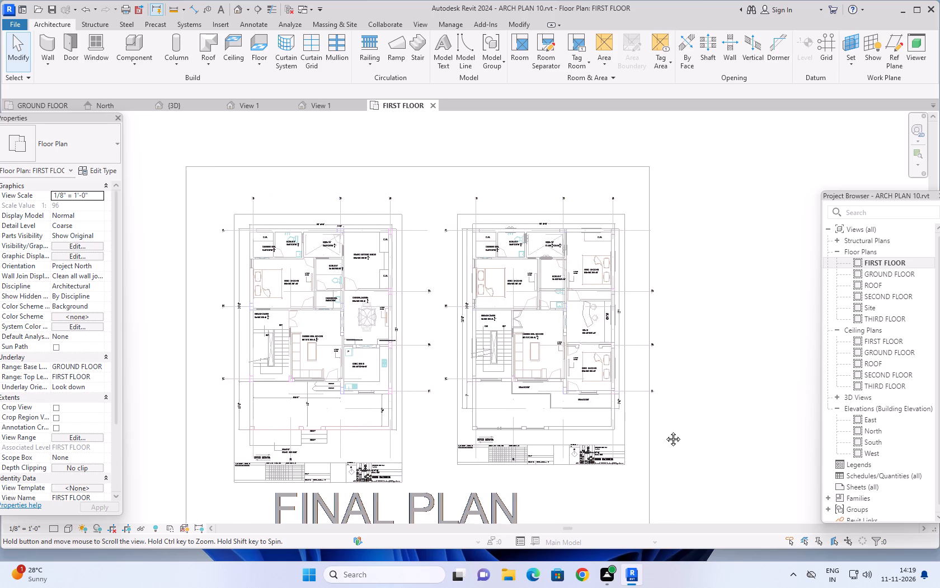
middle_drag(665, 431, 646, 430)
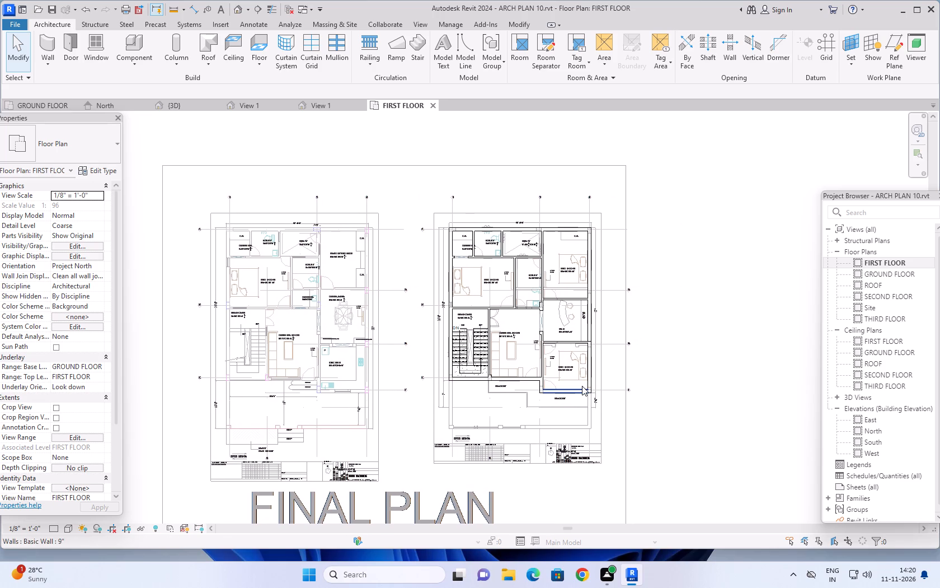
scroll(478, 299, up, 7)
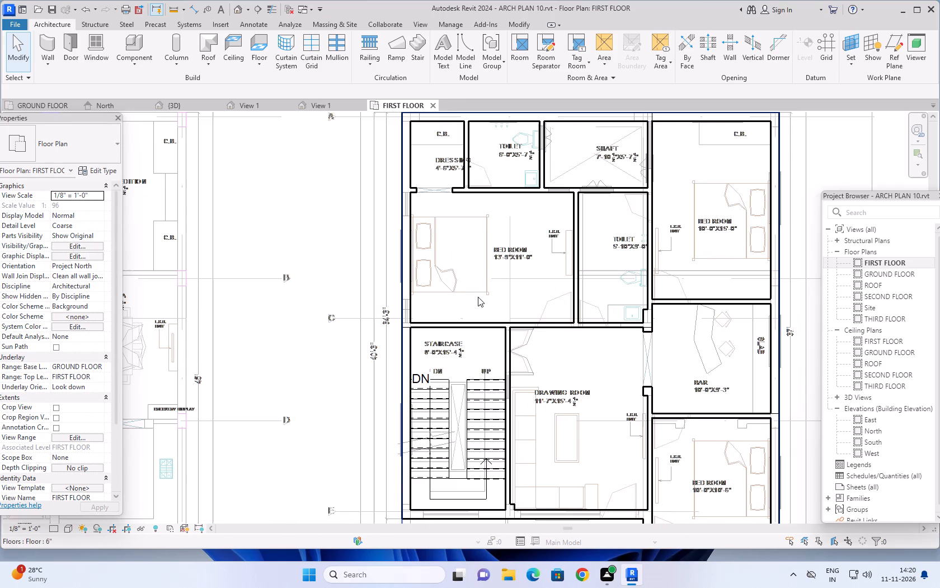
scroll(482, 297, up, 3)
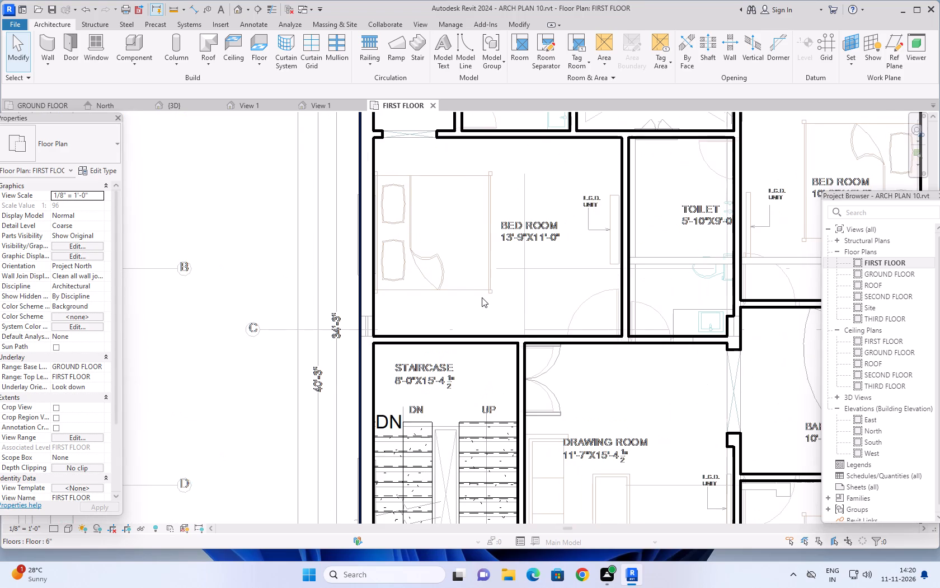
scroll(490, 291, down, 3)
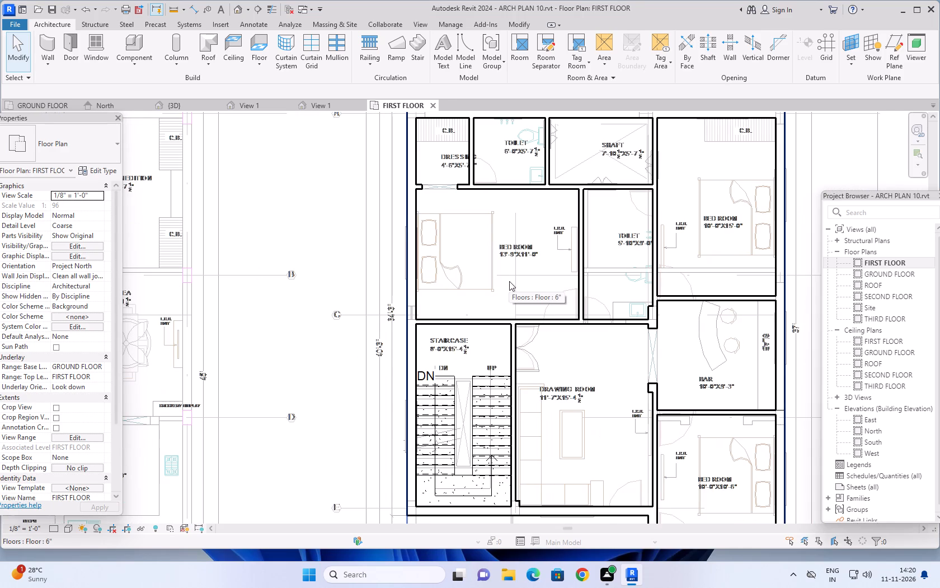
Compare the modelled first-floor walls and rooms with the neighbouring ground-floor drawing across the whole plan sheet.
middle_drag(511, 279, 473, 314)
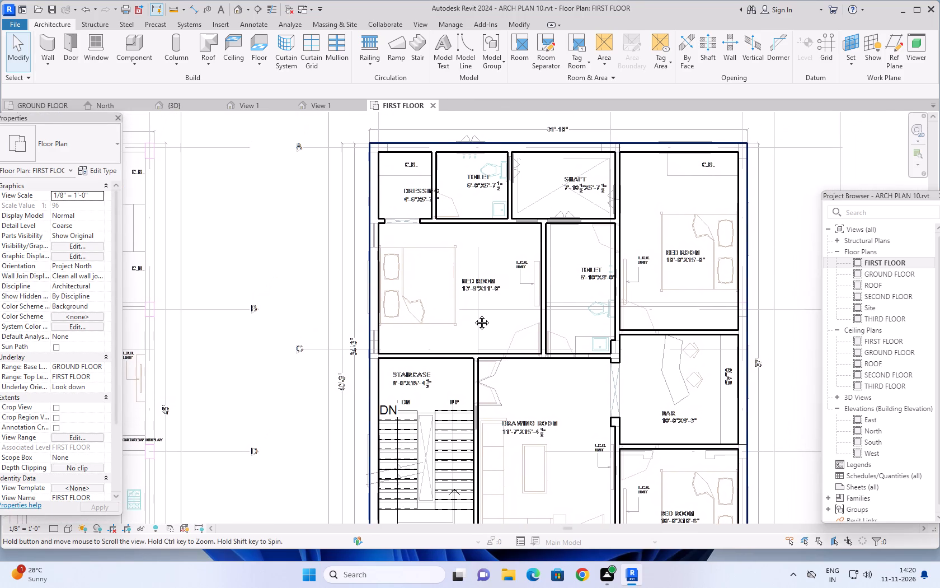
middle_drag(473, 314, 472, 316)
middle_click(472, 316)
middle_click(472, 316)
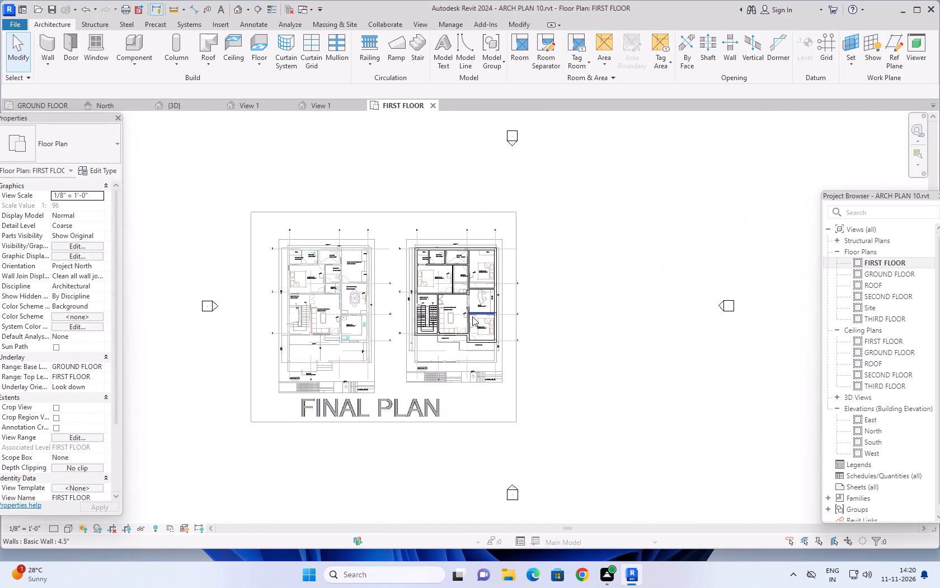
scroll(426, 295, up, 9)
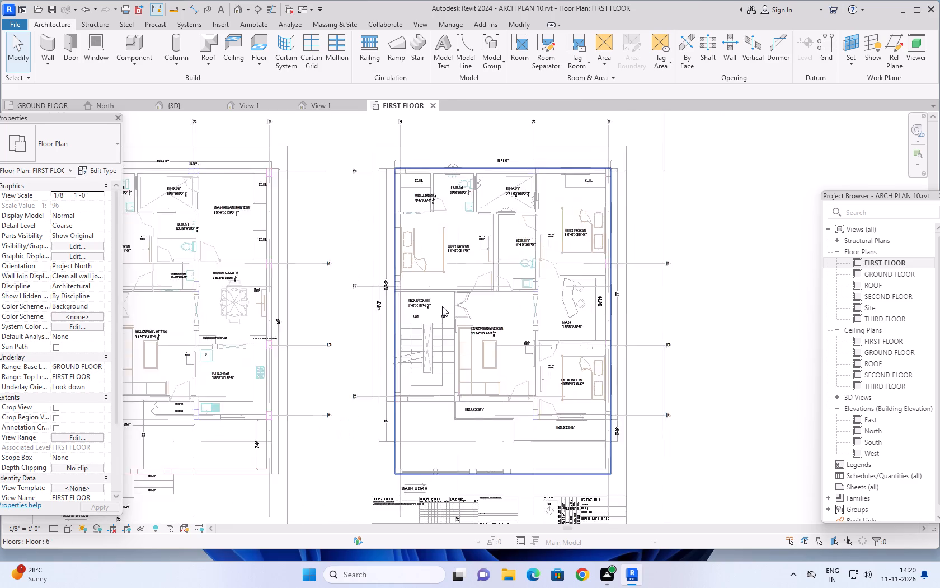
scroll(442, 306, up, 4)
middle_drag(552, 337, 559, 324)
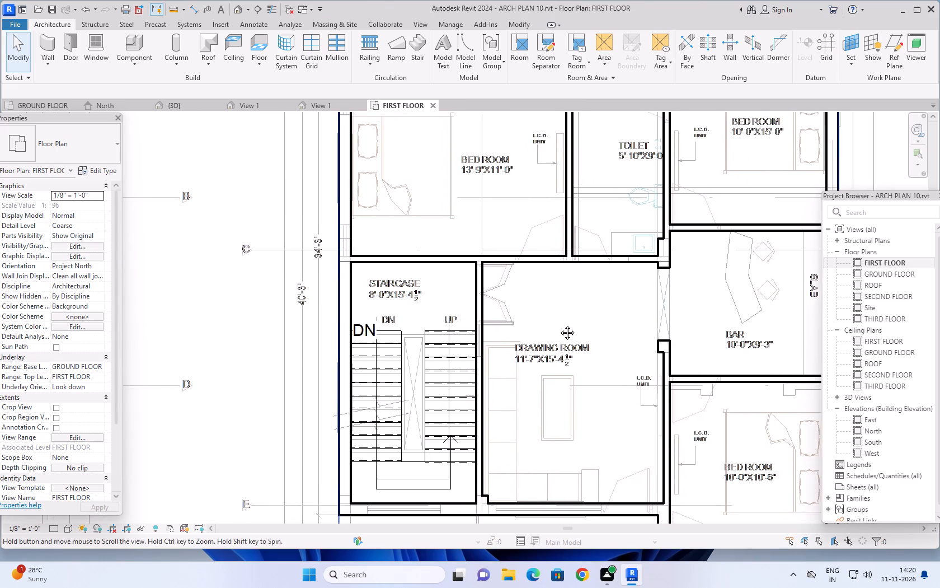
middle_drag(559, 324, 575, 302)
scroll(575, 305, down, 4)
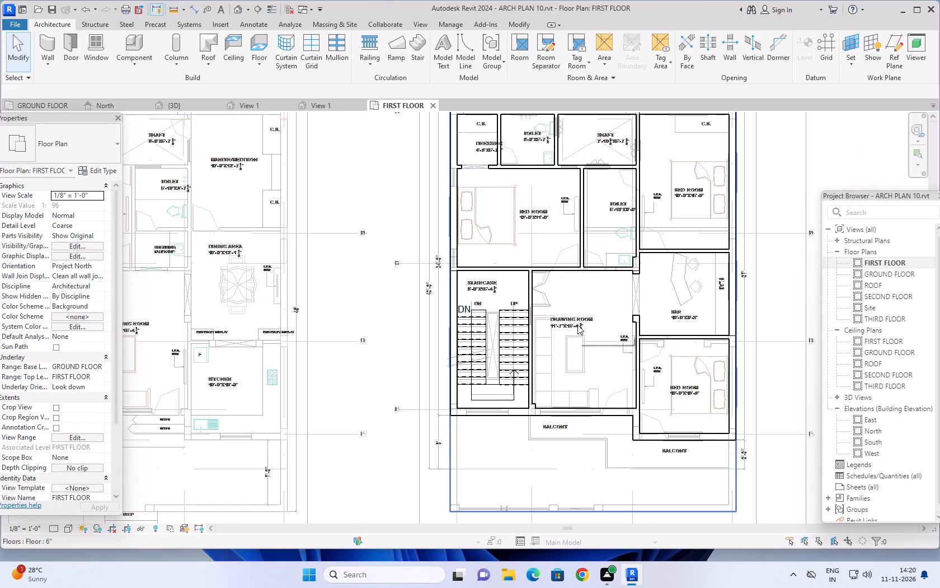
scroll(577, 325, down, 2)
middle_drag(579, 329, 578, 329)
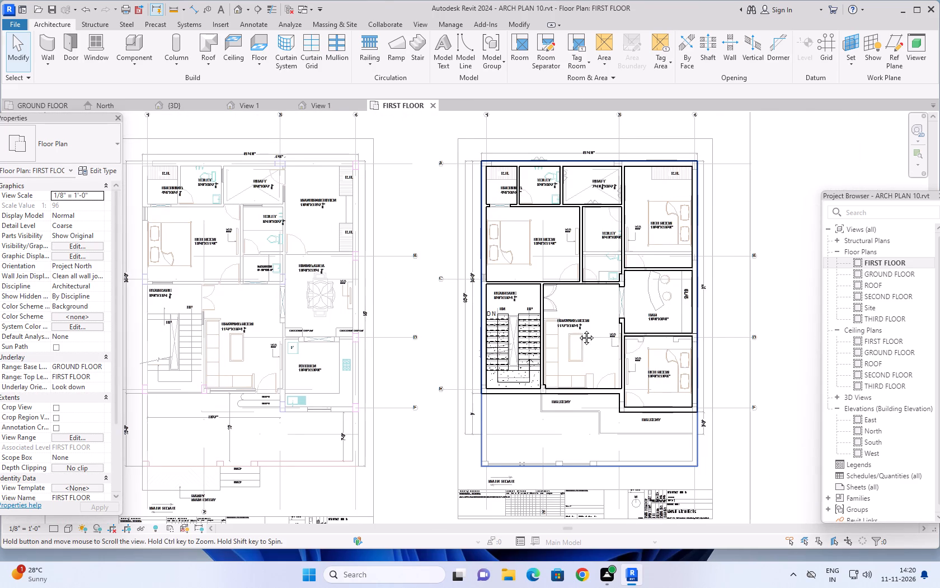
middle_drag(578, 329, 562, 329)
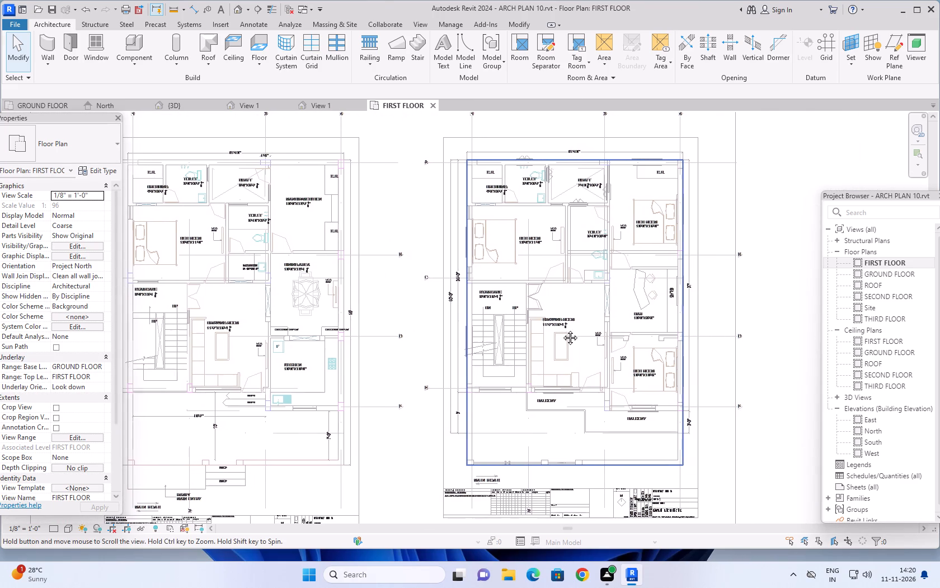
middle_drag(562, 329, 560, 334)
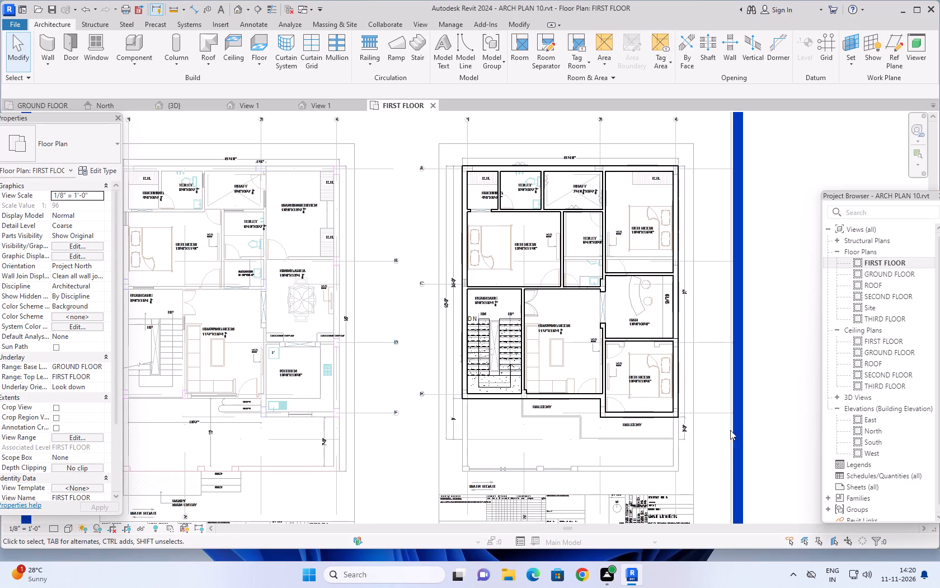
scroll(763, 433, down, 1)
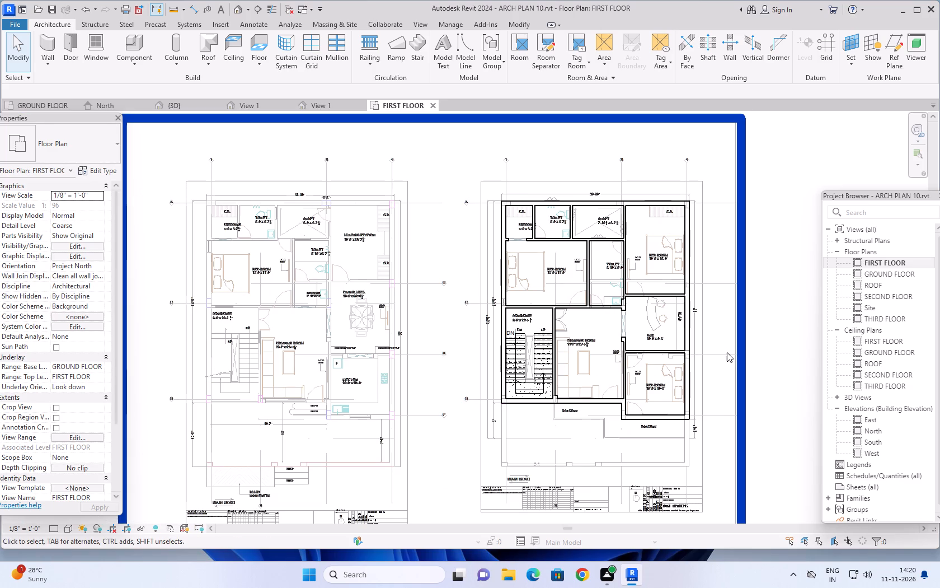
scroll(766, 368, down, 1)
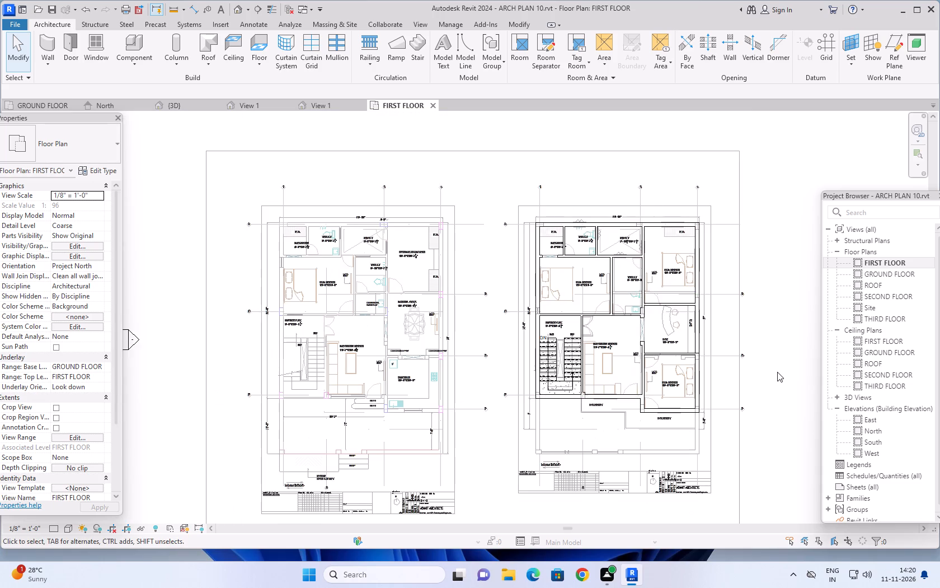
middle_drag(773, 370, 717, 359)
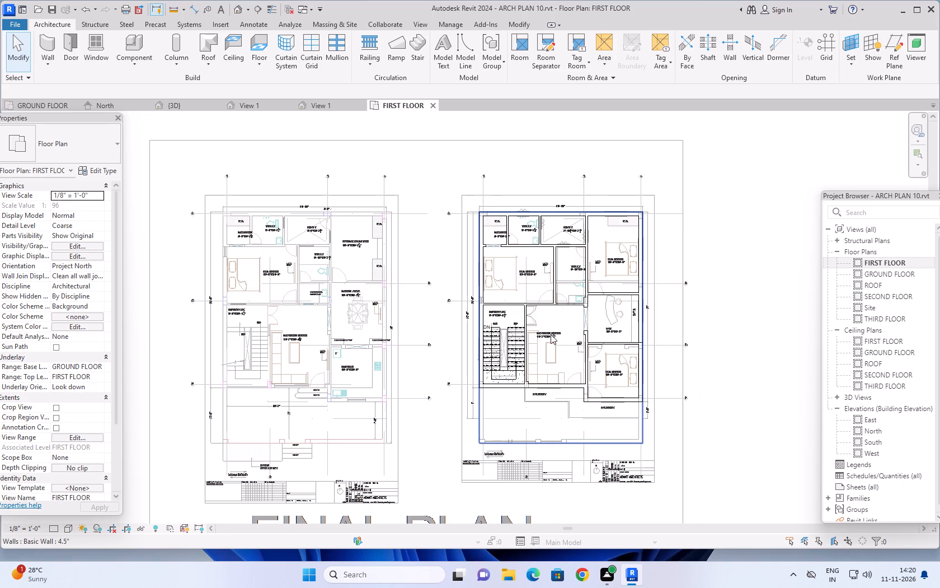
scroll(546, 316, up, 1)
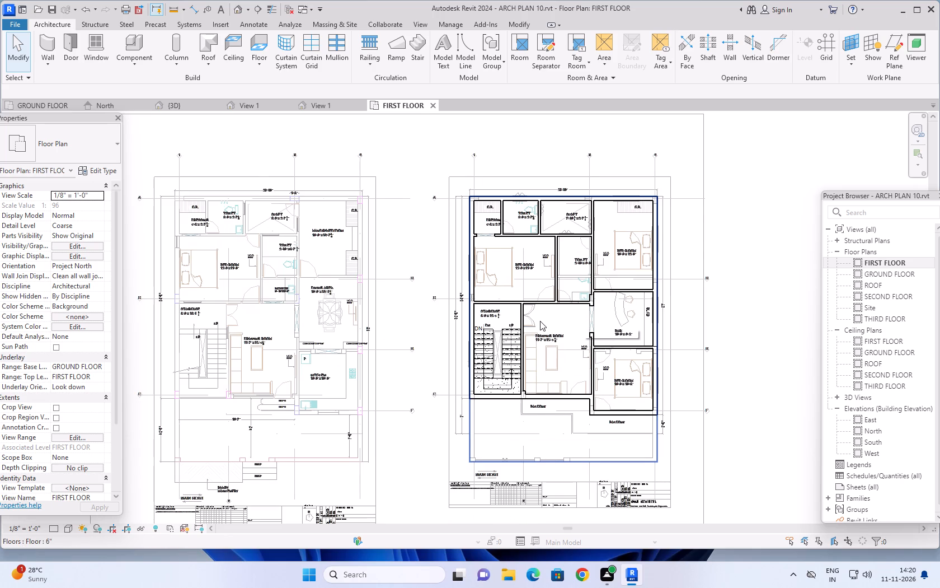
scroll(540, 321, up, 1)
scroll(558, 319, down, 2)
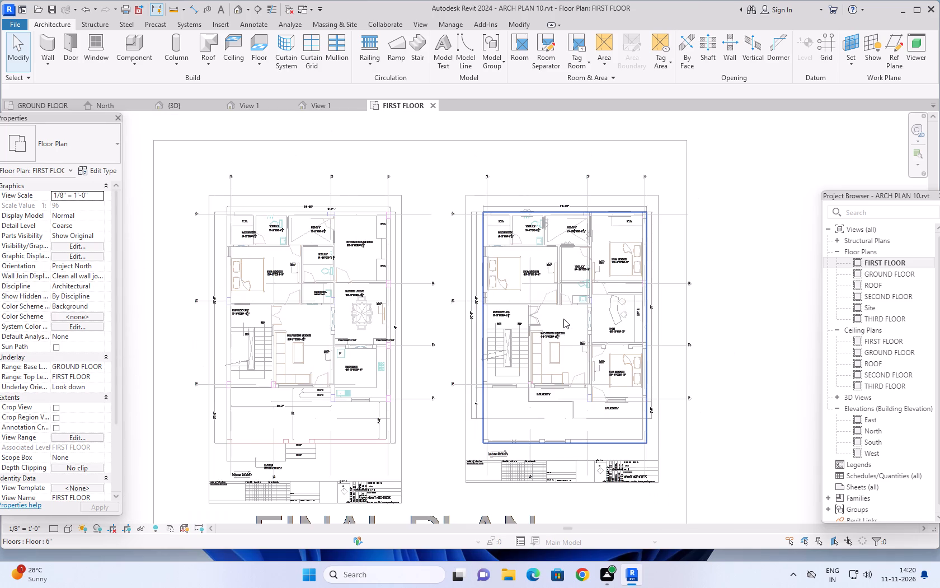
middle_drag(568, 362, 550, 352)
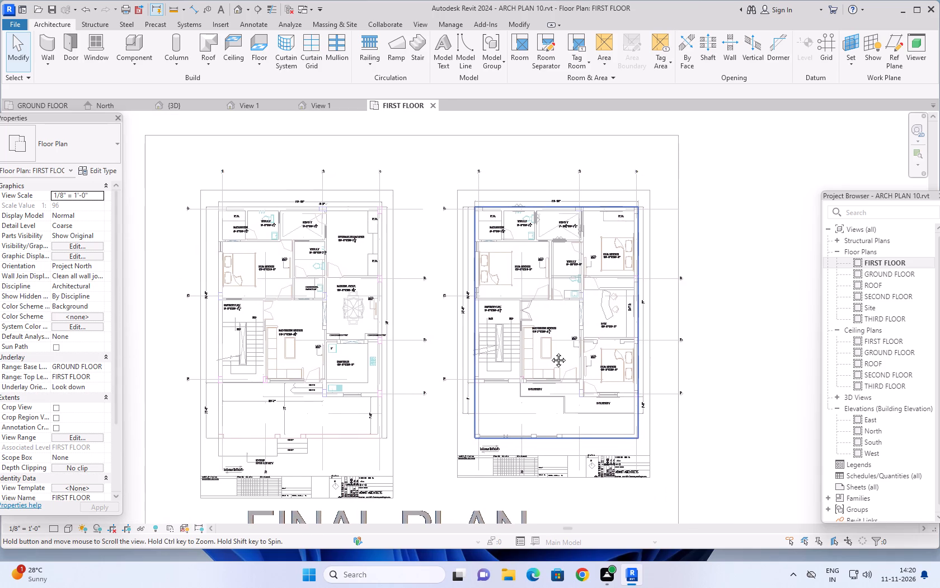
middle_drag(550, 352, 512, 339)
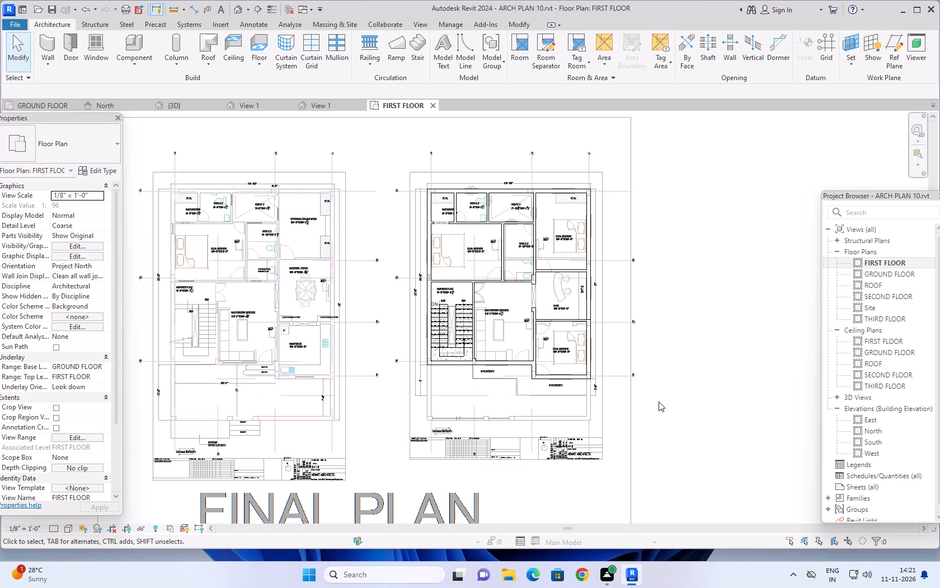
Examine the first-floor staircase, its enclosing walls and the adjoining bedroom and drawing room against the plan drawing.
middle_drag(659, 401, 722, 422)
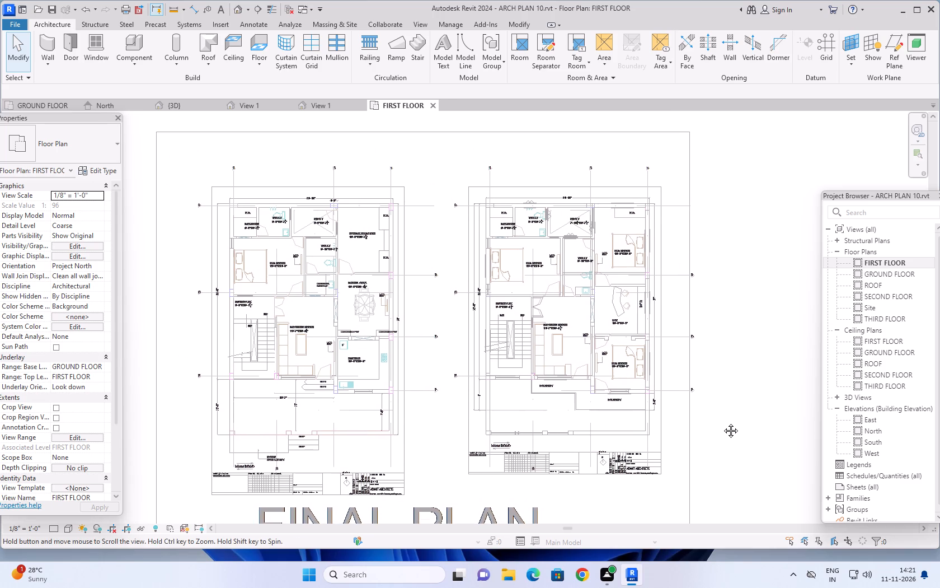
middle_drag(722, 422, 733, 424)
scroll(508, 379, up, 2)
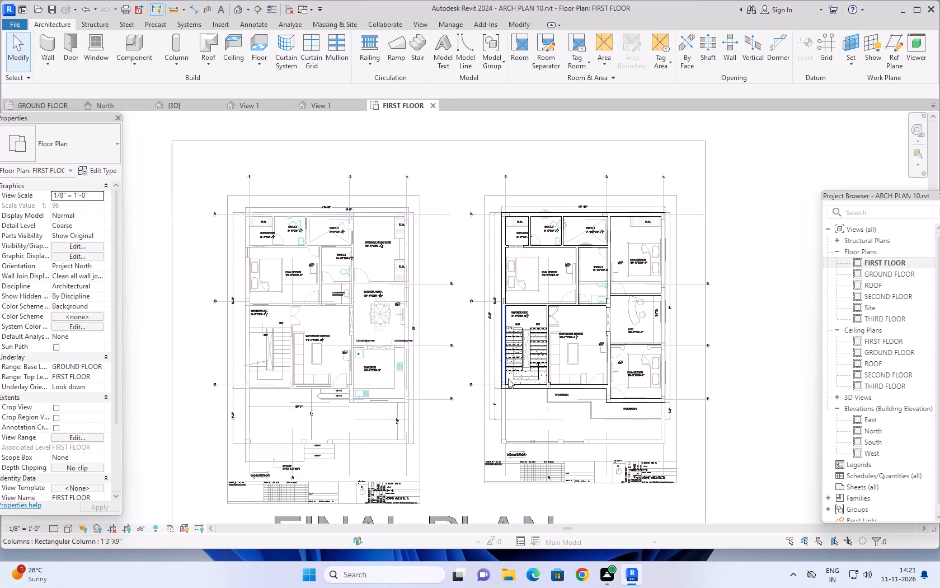
scroll(508, 379, up, 6)
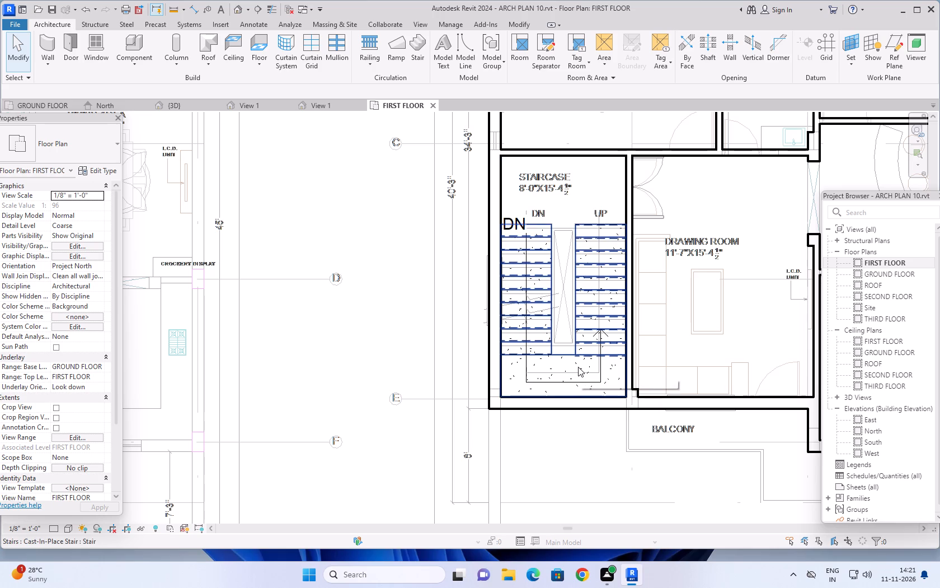
scroll(573, 354, down, 1)
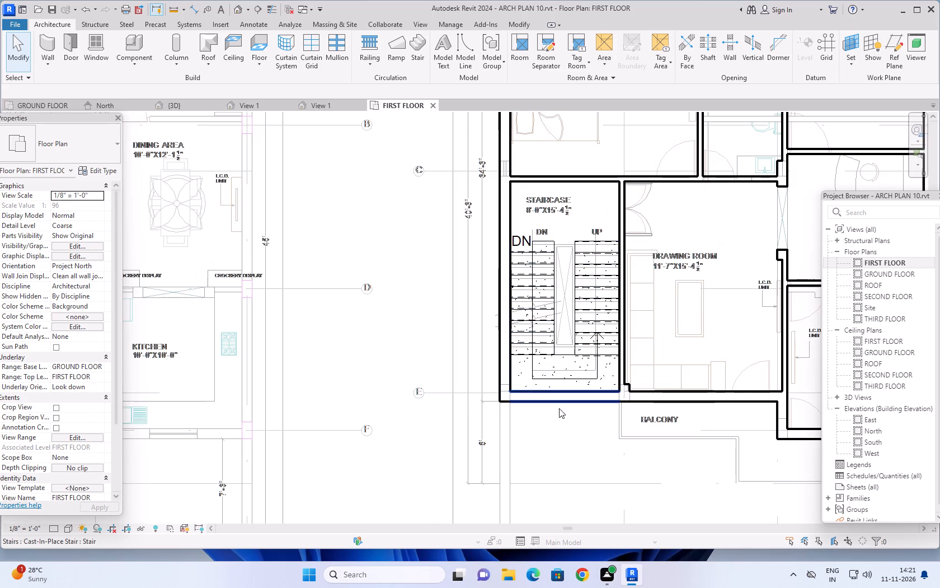
scroll(564, 454, down, 2)
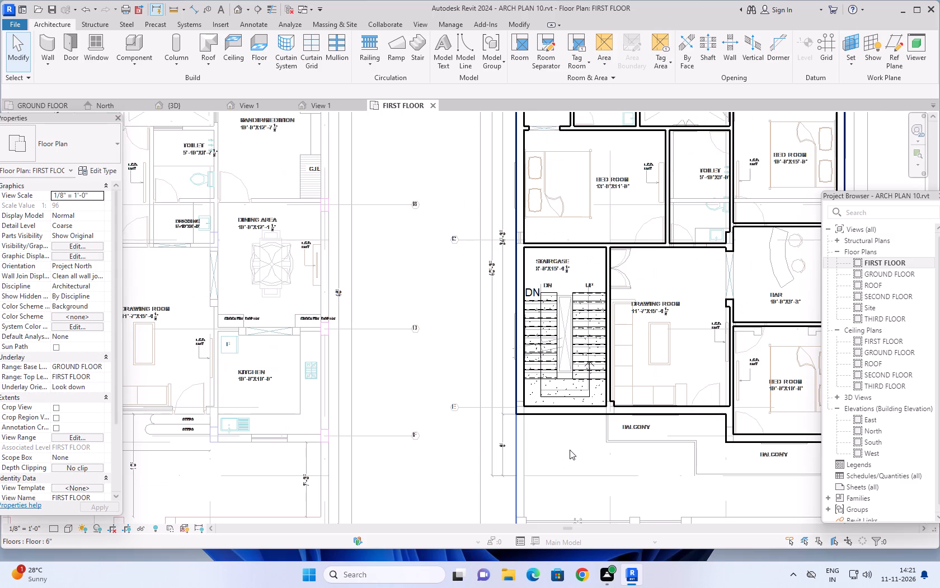
scroll(579, 461, down, 2)
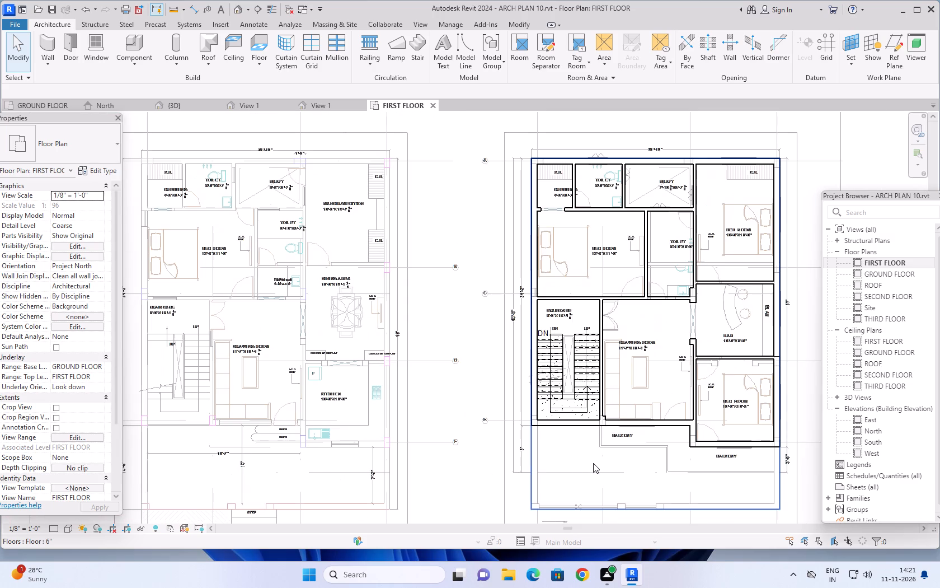
middle_drag(594, 463, 574, 455)
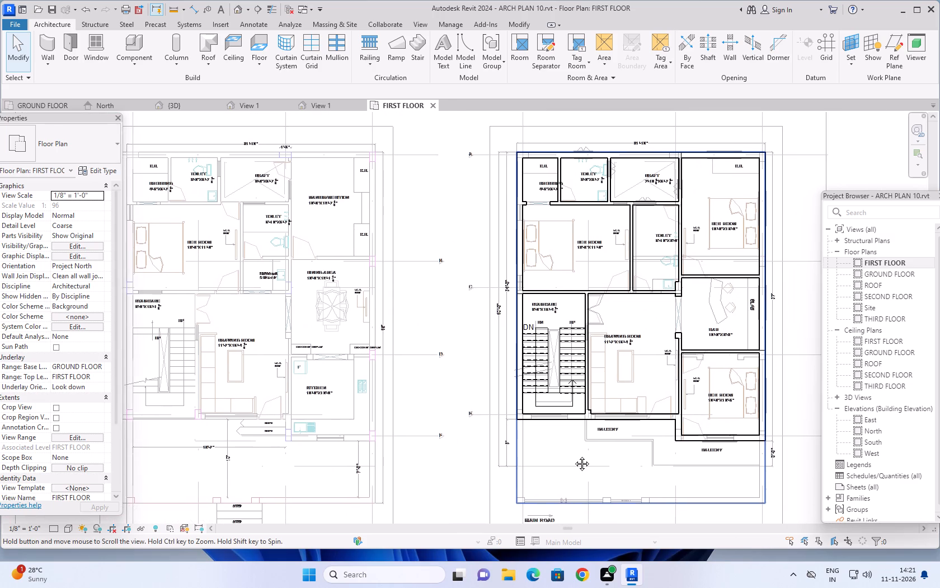
middle_drag(574, 455, 564, 459)
scroll(529, 287, up, 7)
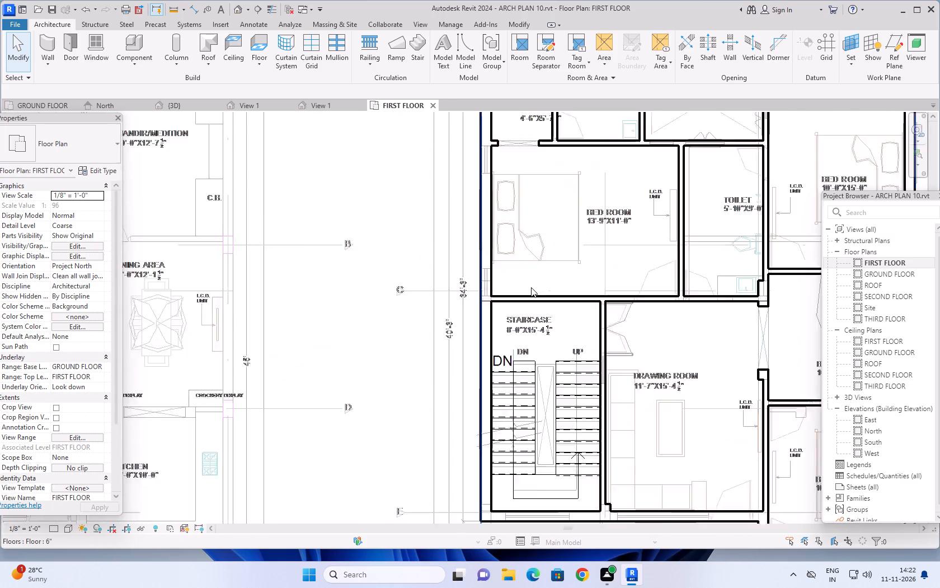
scroll(531, 287, up, 9)
scroll(547, 292, down, 5)
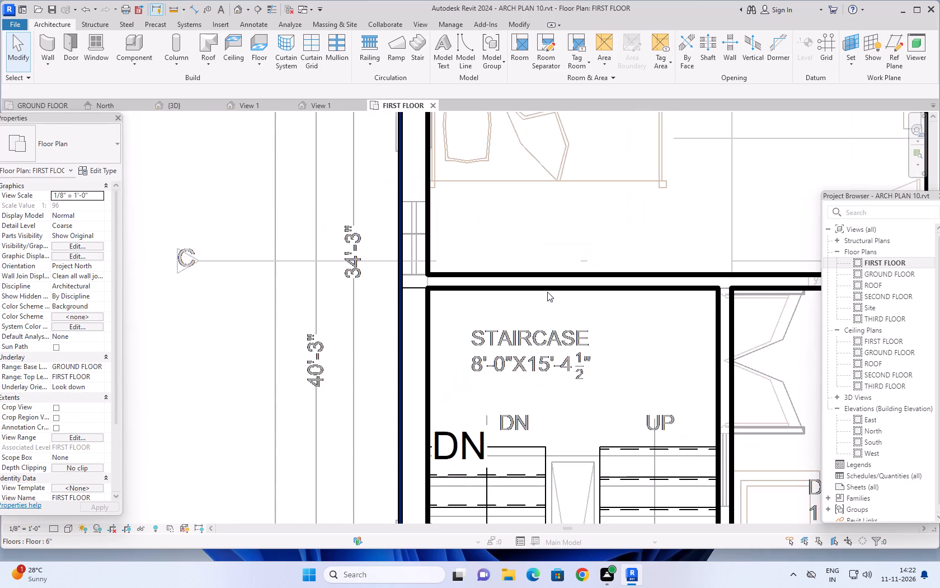
scroll(555, 309, down, 10)
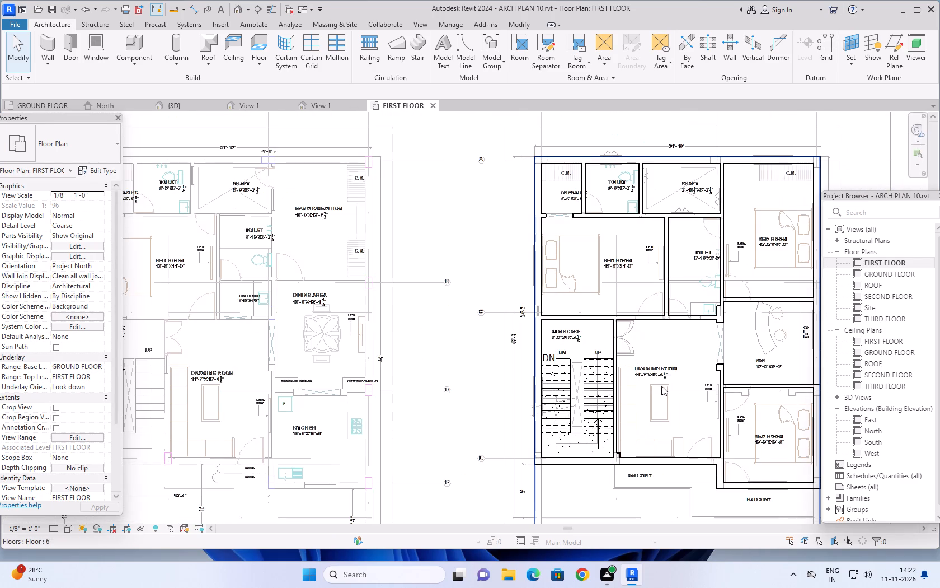
middle_drag(646, 382, 560, 361)
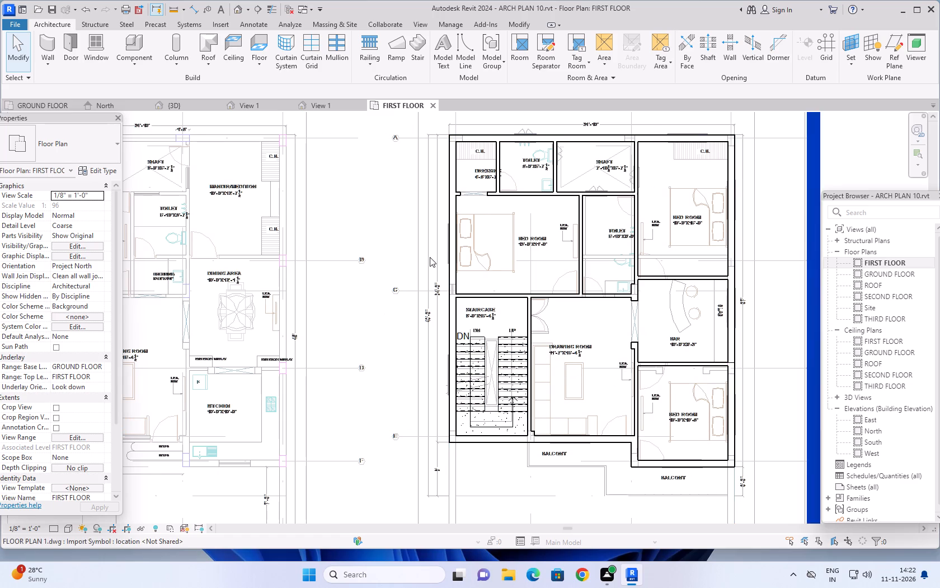
Switch the model display to thin lines so the walls show without heavy lineweights.
click(266, 8)
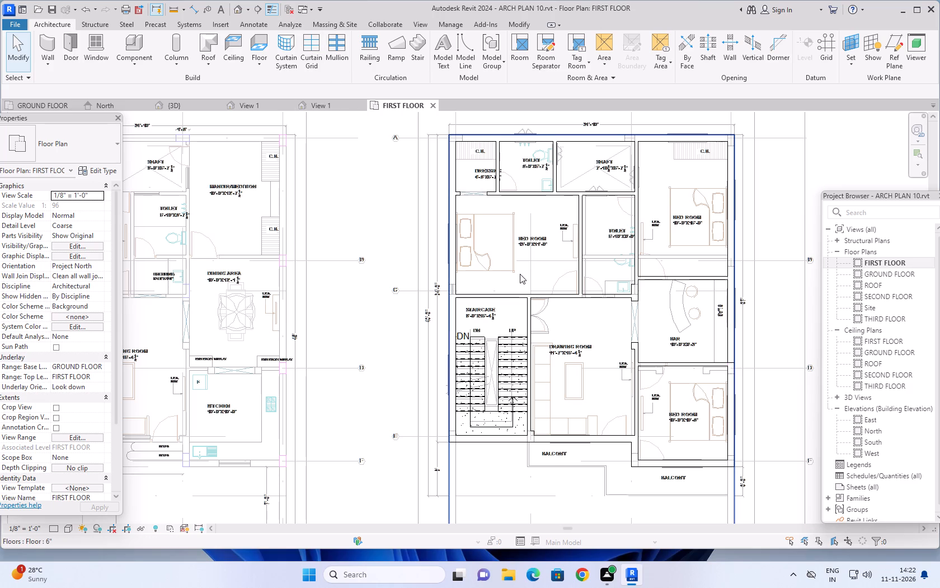
Examine the two balcony outlines south of the drawing room and bedroom, and the floor slab extending towards the main road.
middle_drag(520, 274, 516, 238)
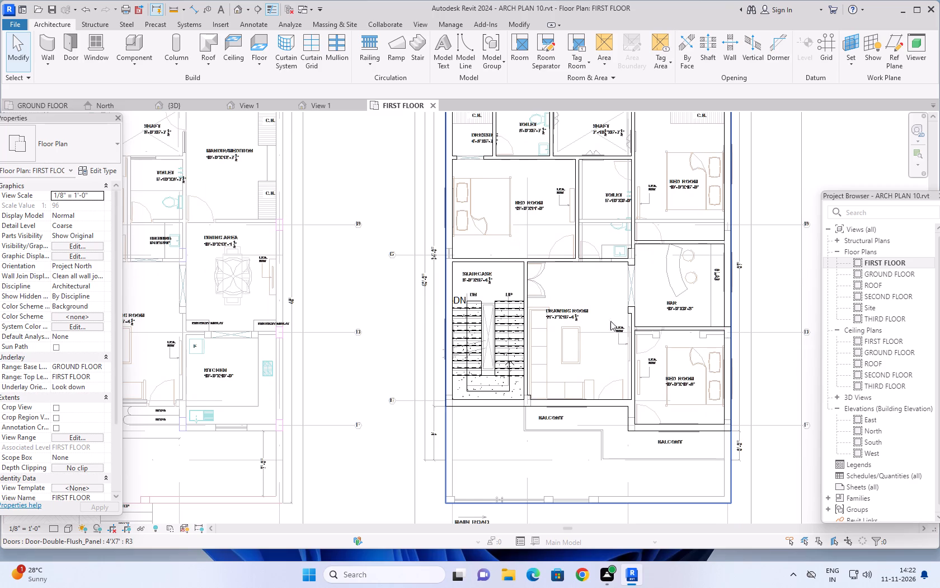
scroll(583, 278, down, 1)
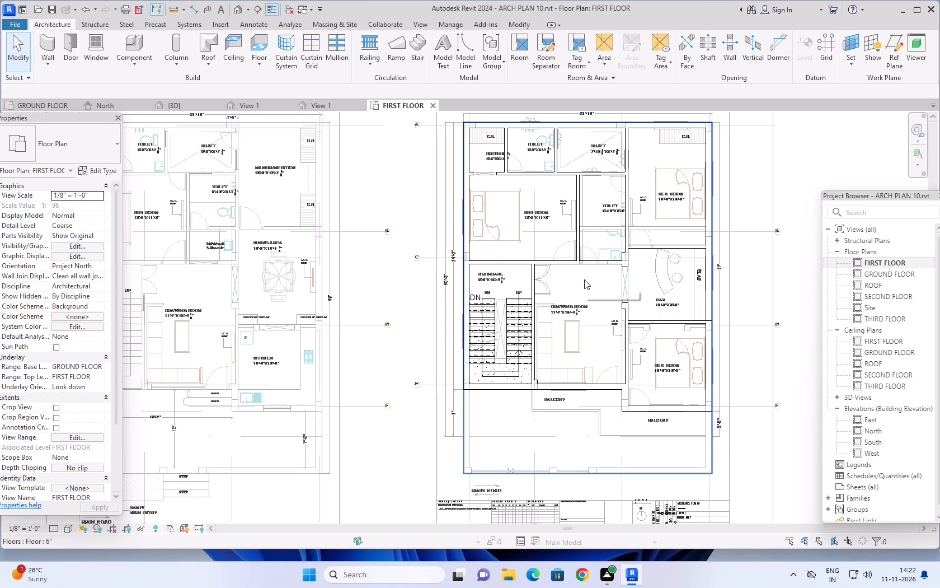
middle_drag(579, 279, 563, 244)
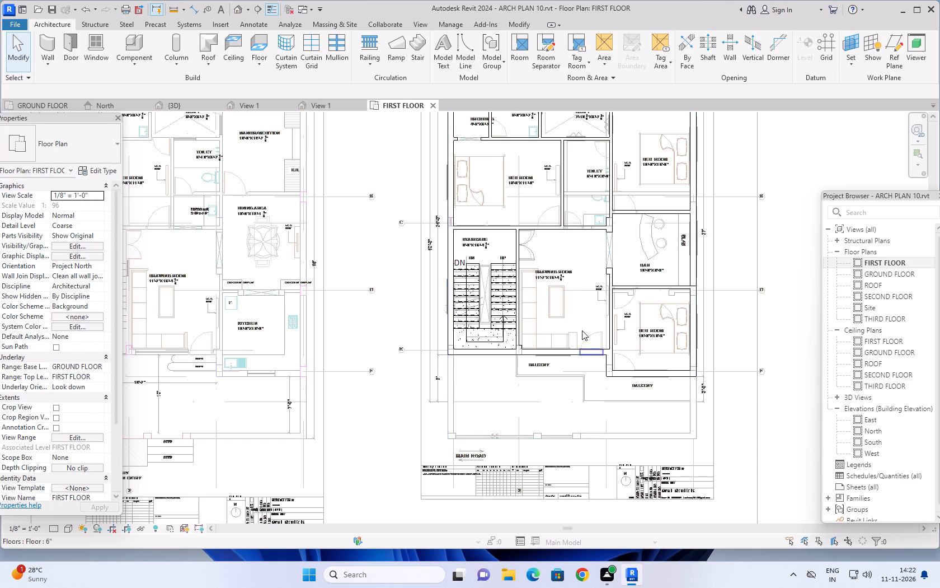
scroll(580, 397, up, 7)
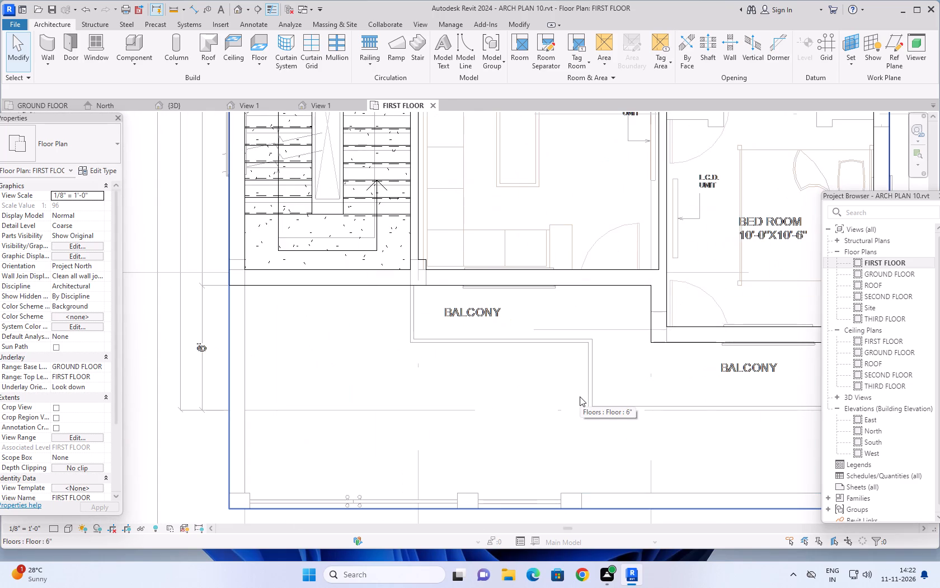
scroll(580, 396, down, 4)
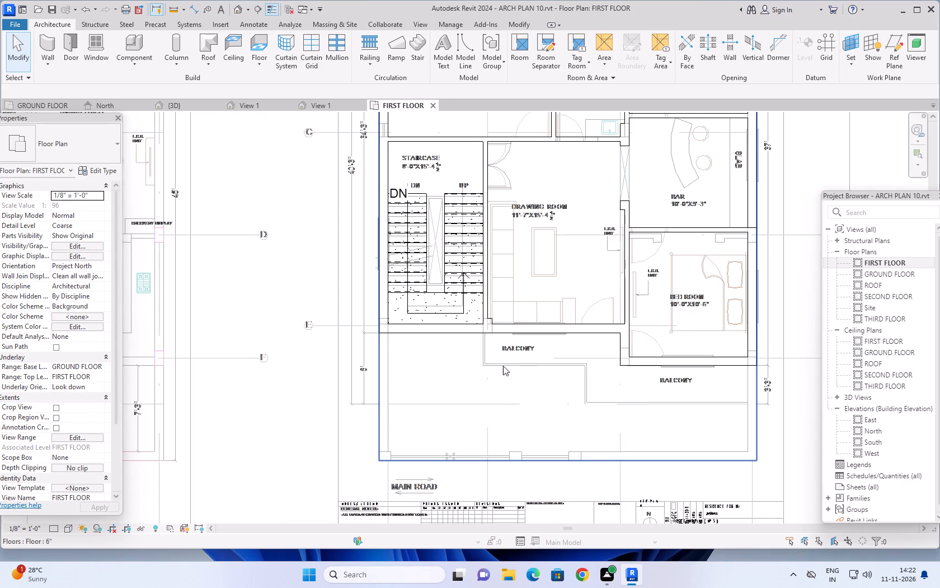
scroll(538, 370, down, 3)
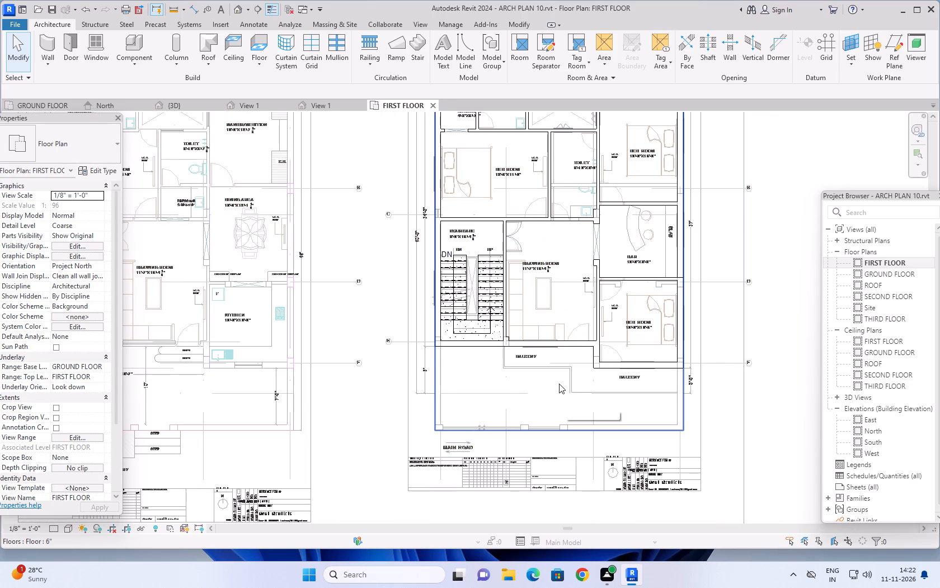
middle_drag(559, 384, 542, 400)
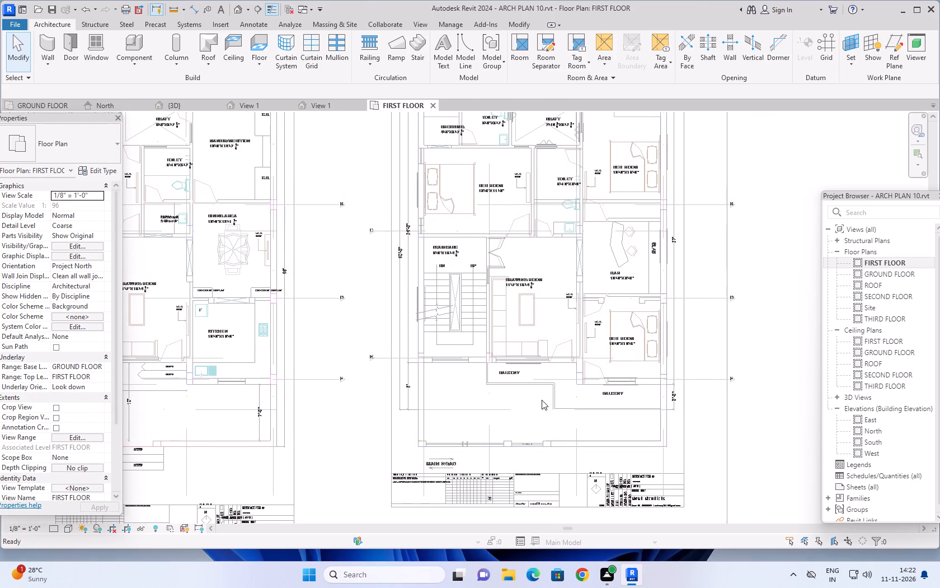
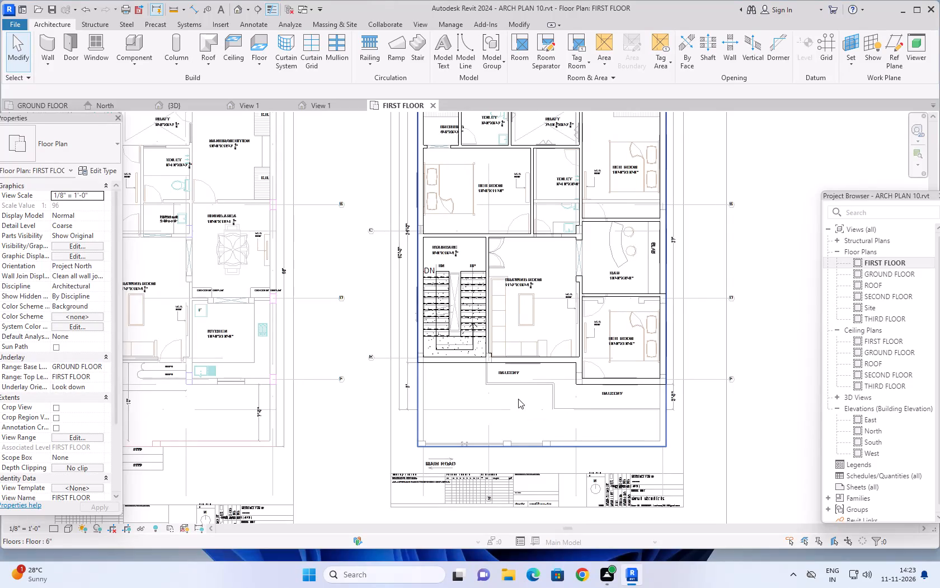
Examine the balconies and front floor slab, and view the first-floor layout beside the ground-floor drawing.
scroll(523, 401, up, 7)
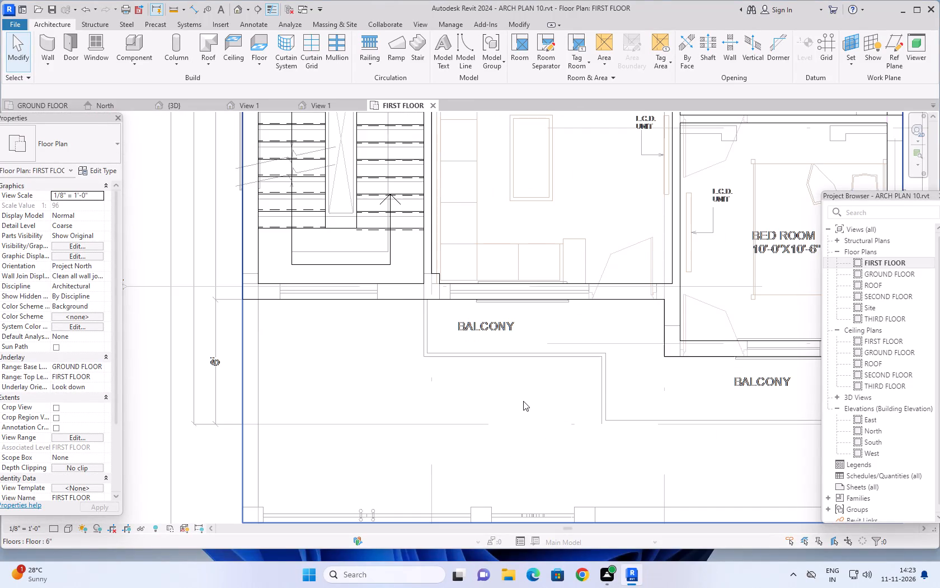
scroll(575, 356, down, 4)
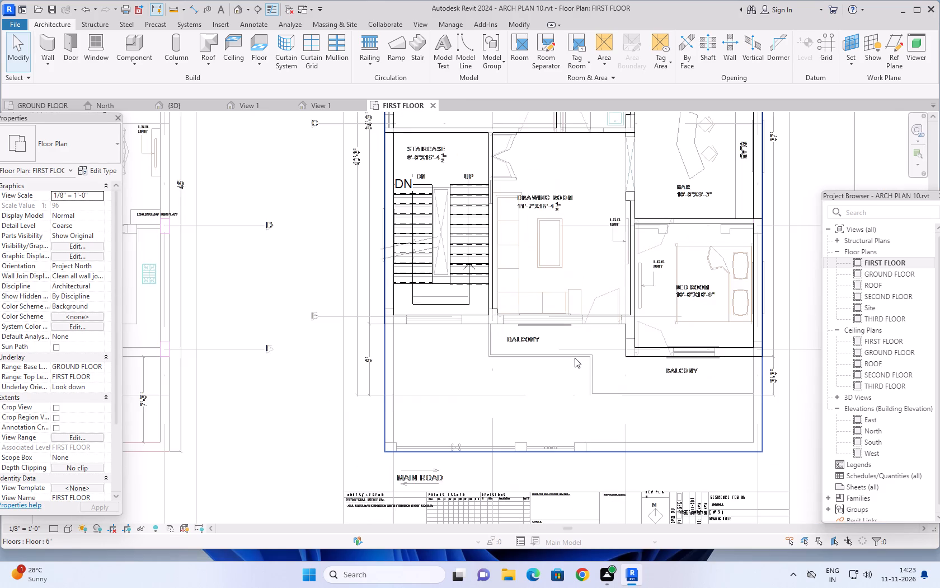
scroll(584, 376, down, 3)
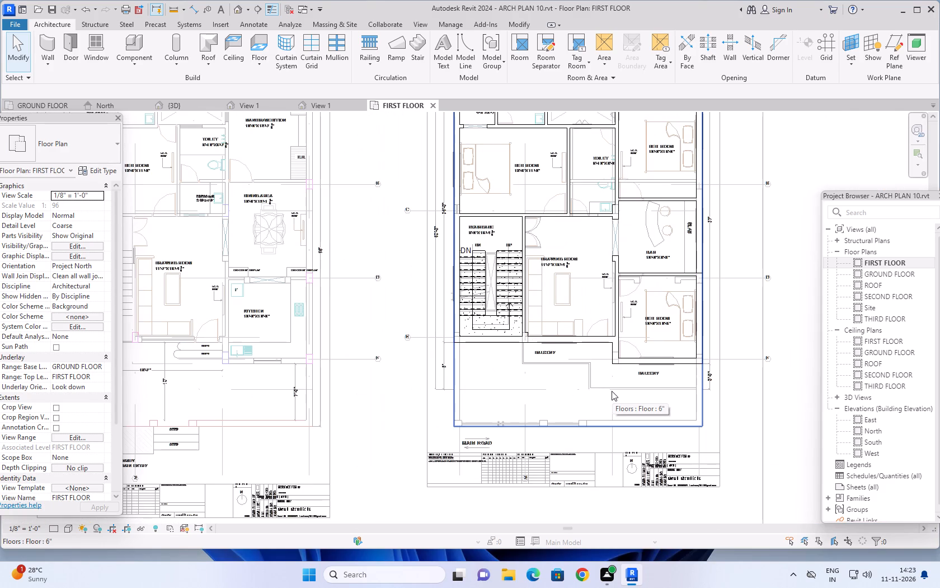
scroll(648, 385, down, 1)
scroll(694, 386, down, 1)
middle_drag(767, 381, 727, 384)
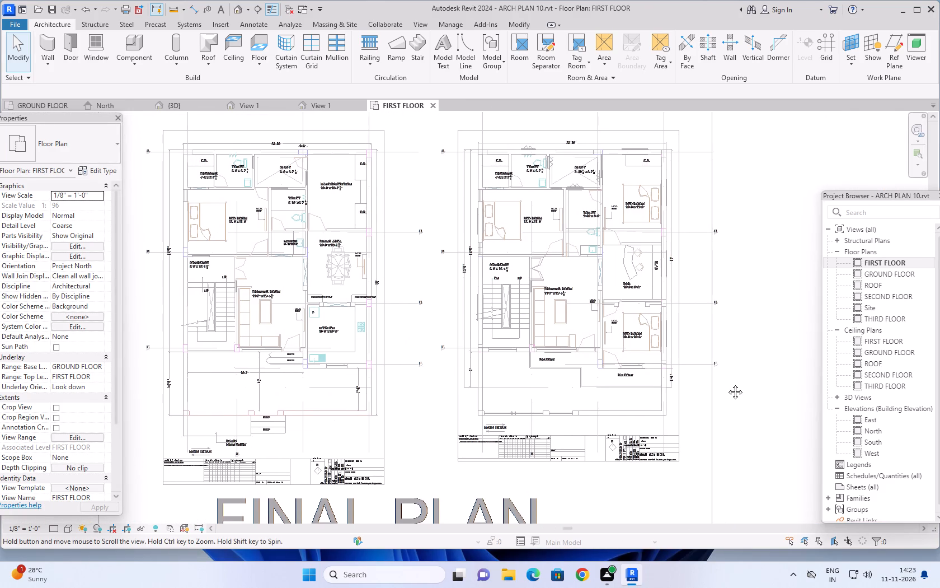
middle_drag(727, 384, 702, 412)
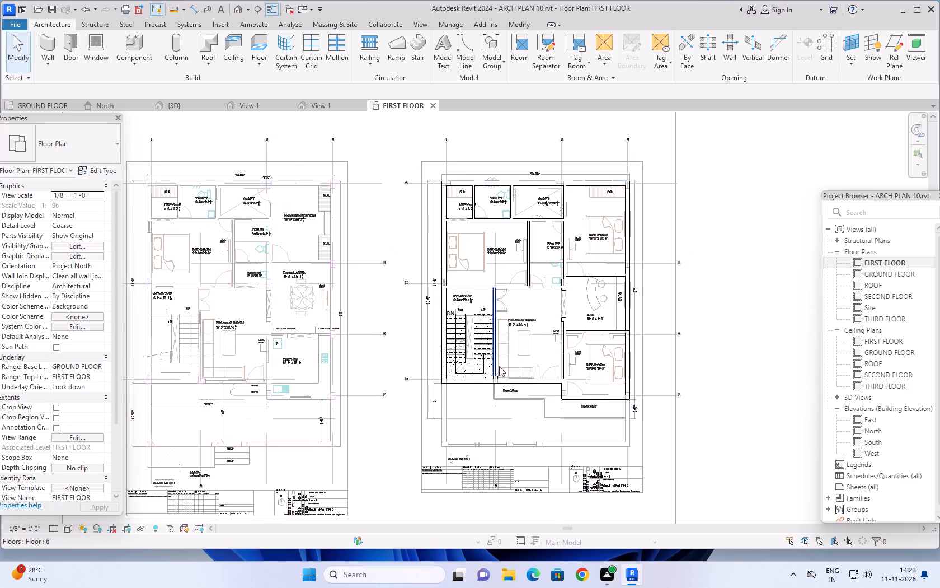
Temporarily hide the existing cast-in-place stair in the first-floor plan so the drawing's staircase lines beneath it are exposed.
scroll(490, 362, up, 6)
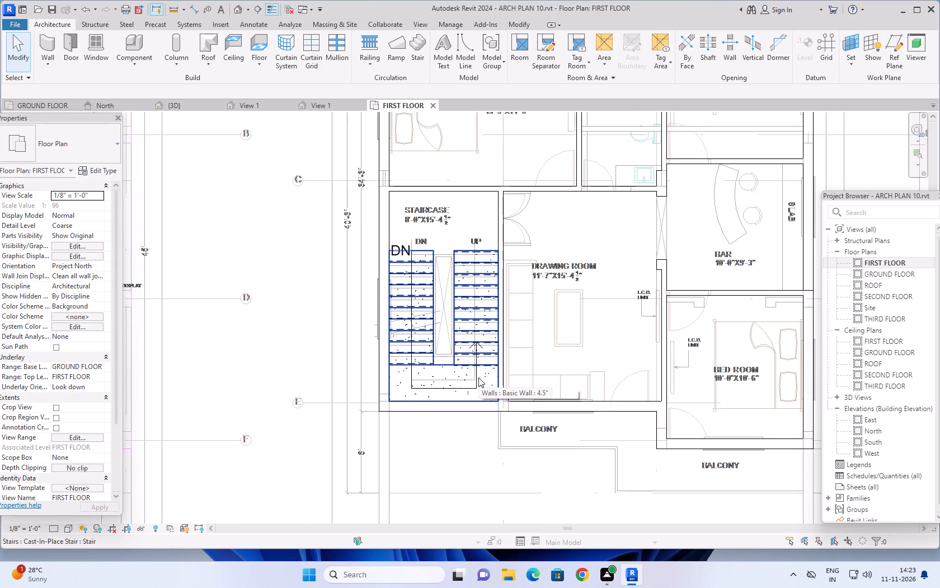
click(481, 374)
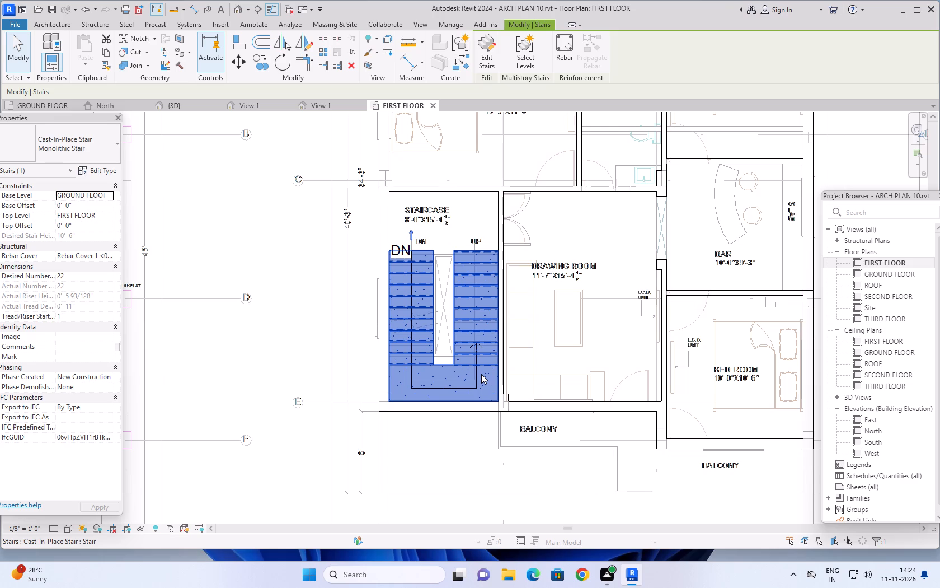
scroll(481, 374, down, 4)
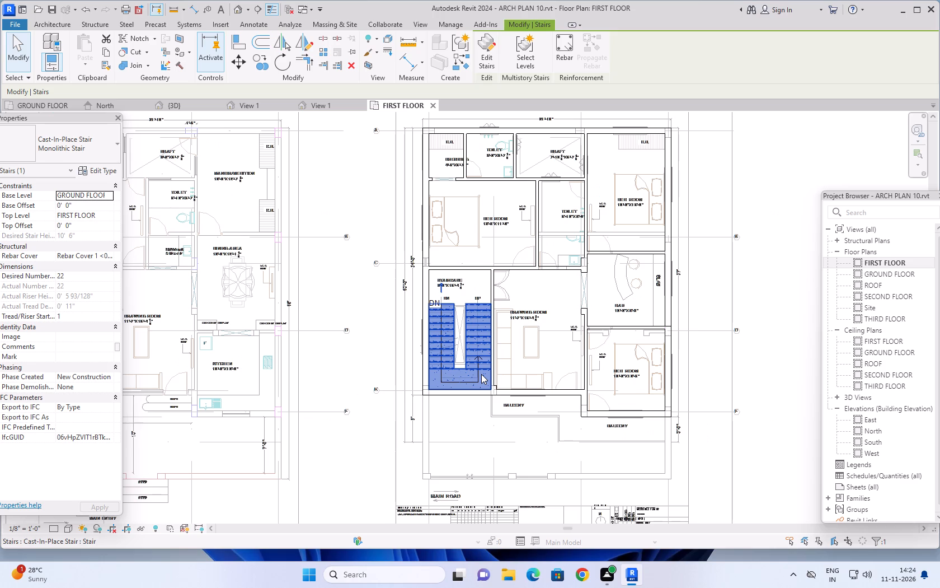
text(HH)
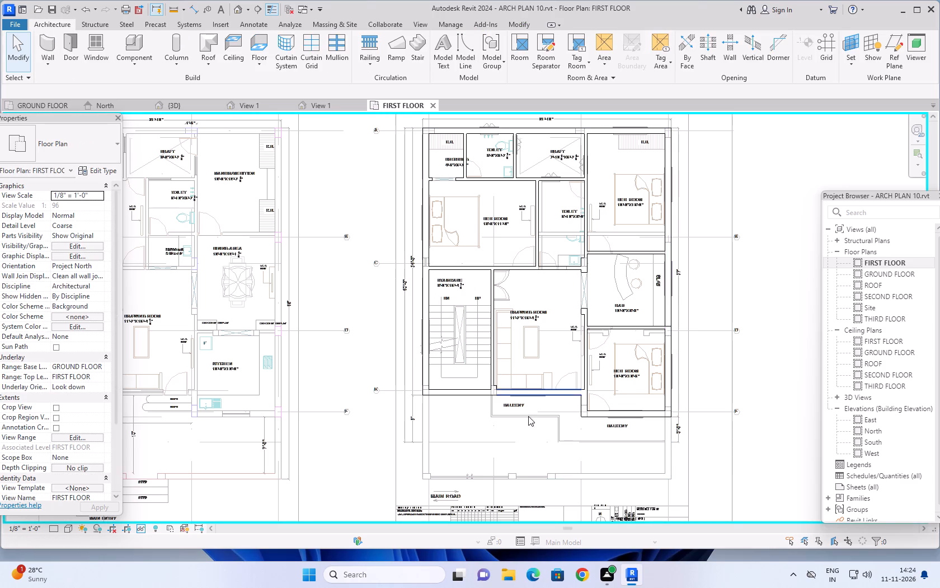
Start a sketched stair run and draw its U-shaped outer boundary along the staircase walls, 10'-9" long and 8'-0" wide.
middle_drag(528, 456, 490, 452)
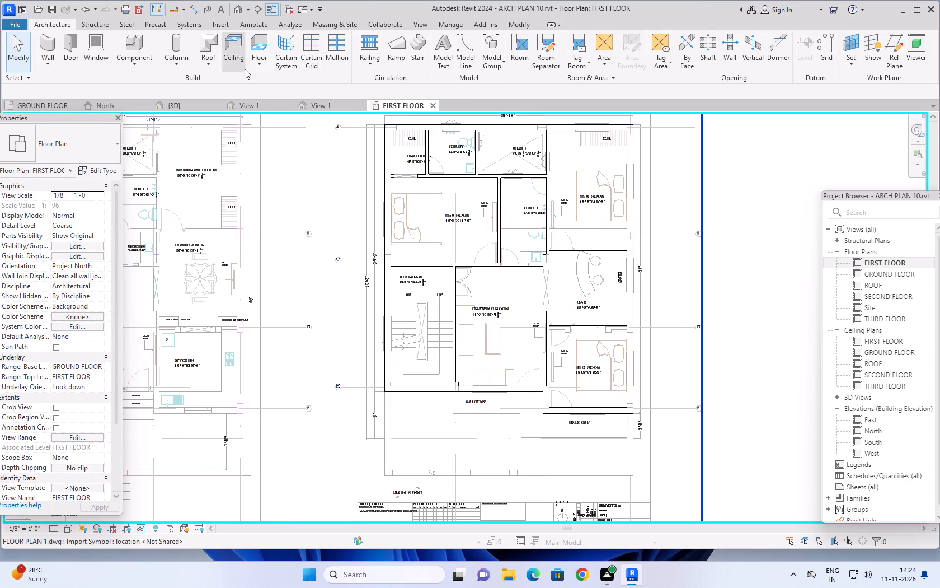
click(419, 51)
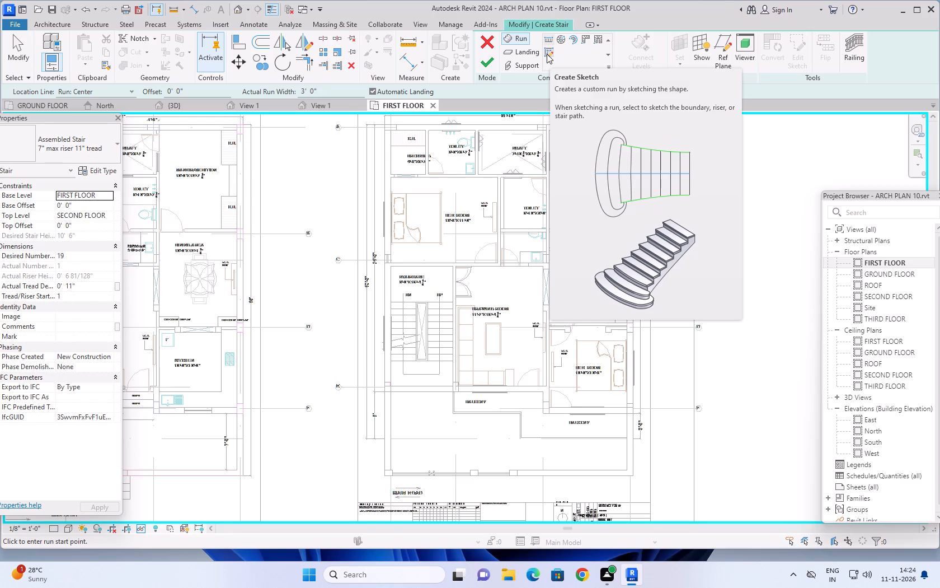
click(547, 54)
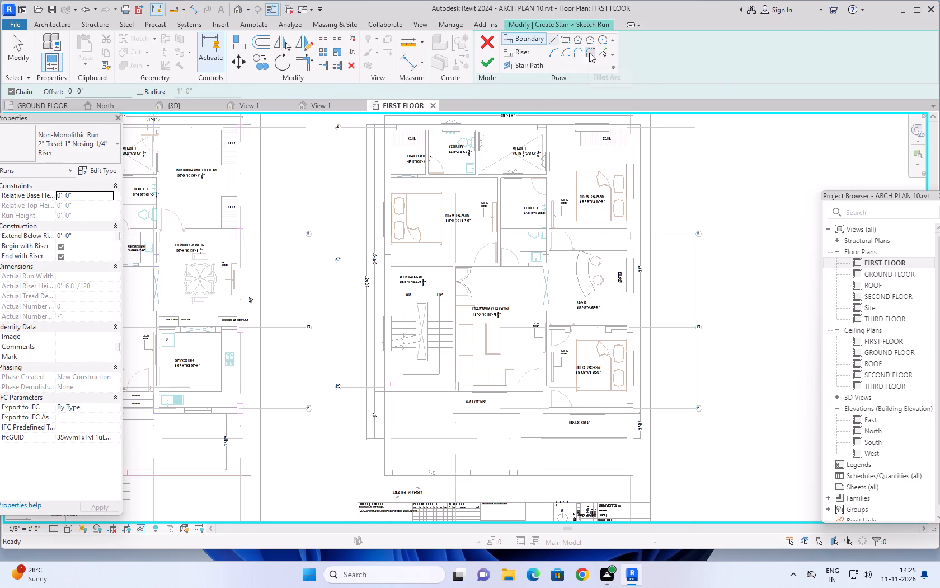
scroll(452, 315, up, 5)
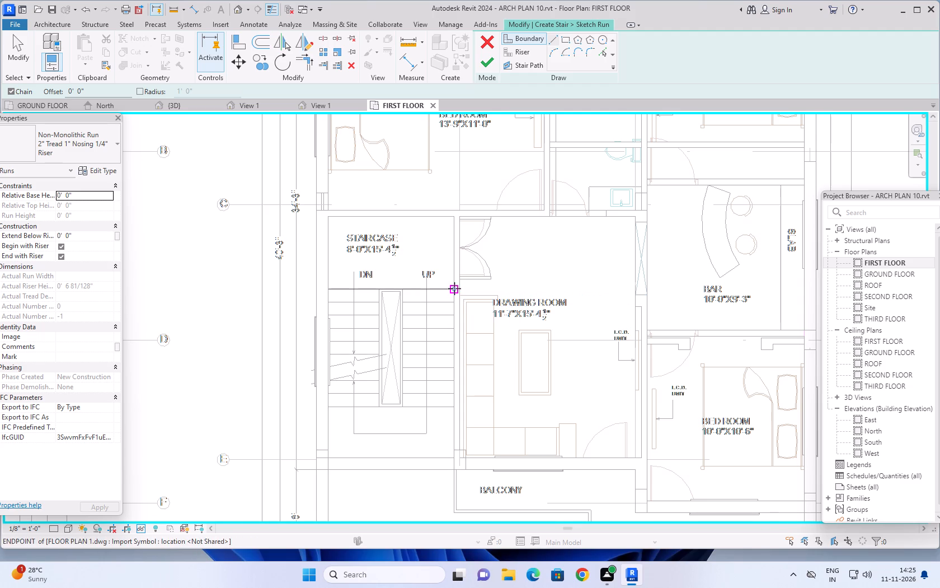
click(455, 288)
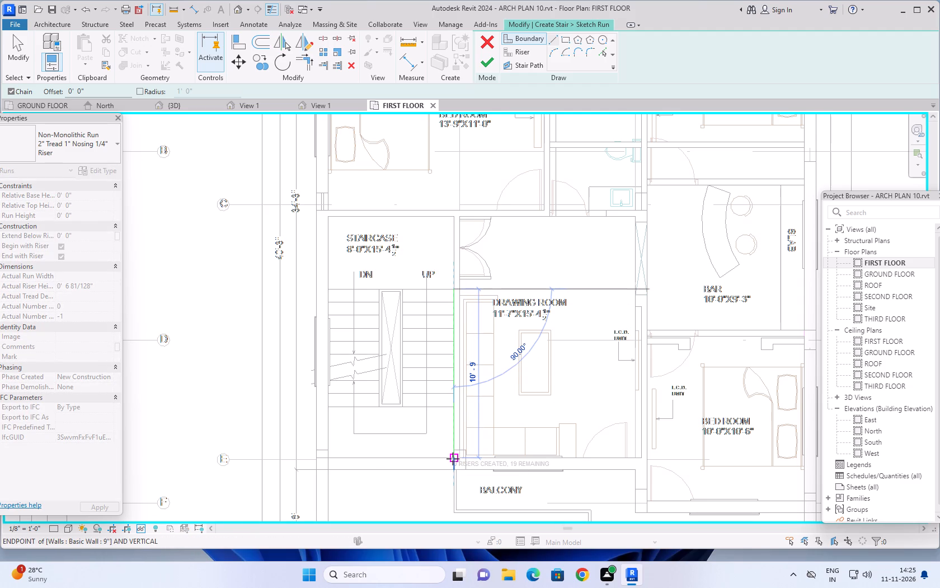
click(453, 459)
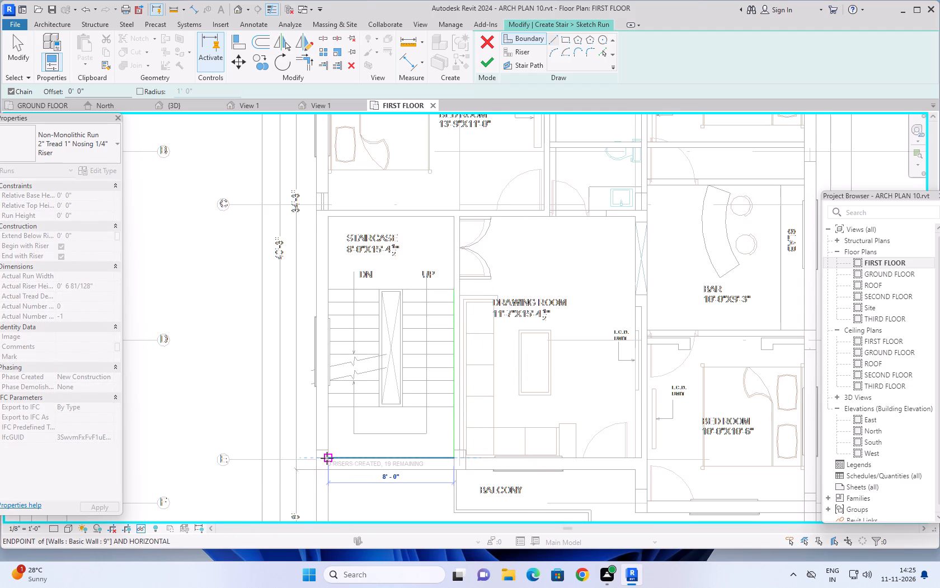
click(327, 459)
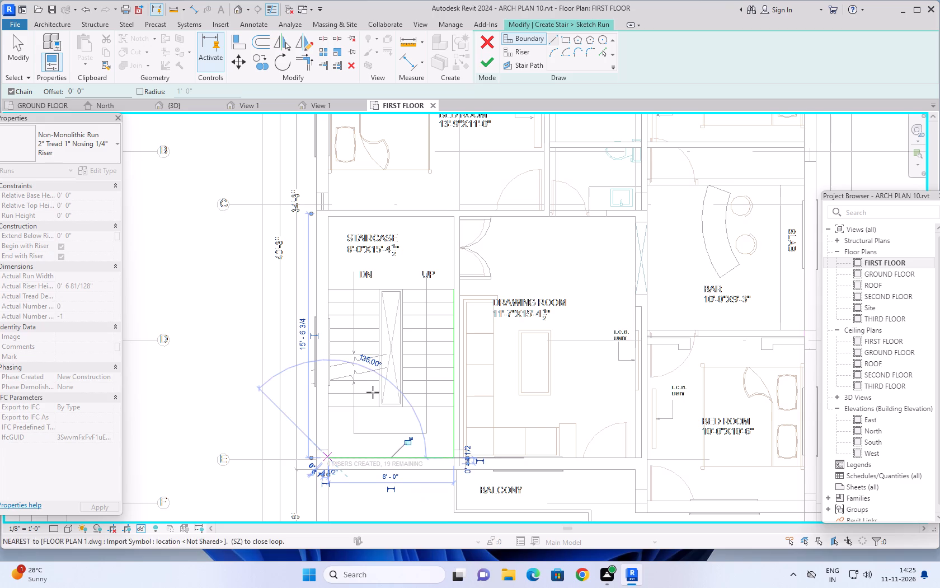
click(327, 288)
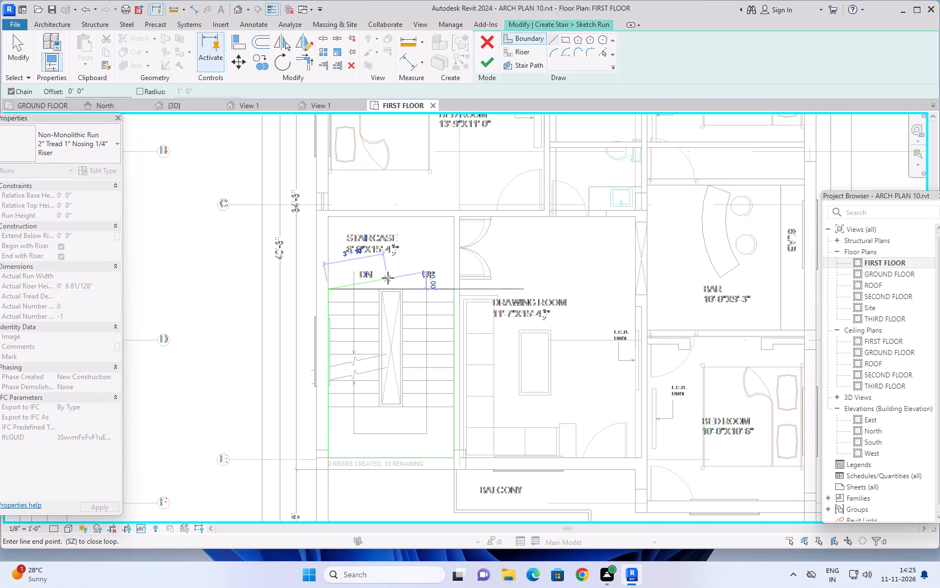
key(Escape)
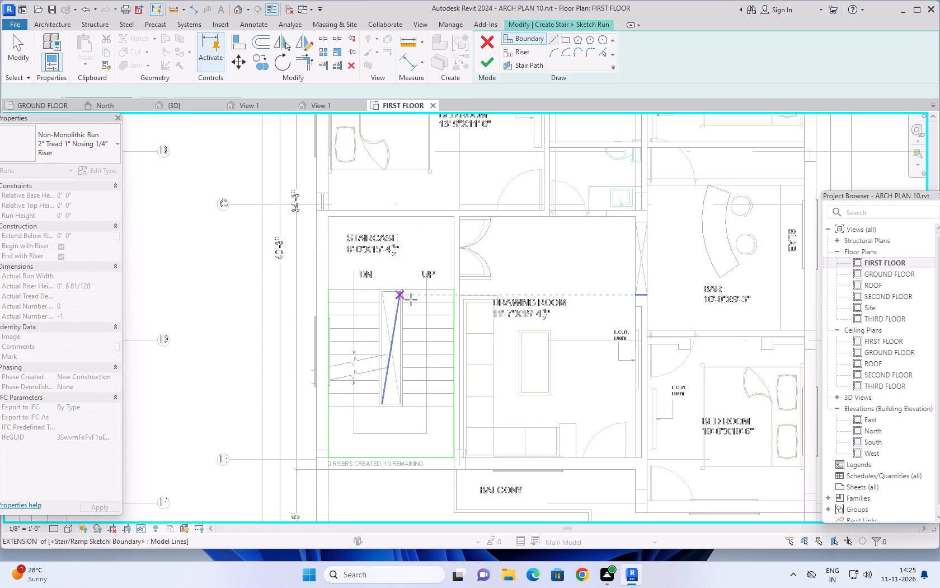
Draw the run's inner boundary around the central stairwell, with 7'-6" sides joined by a 1'-6" line at the landing end.
scroll(401, 323, up, 5)
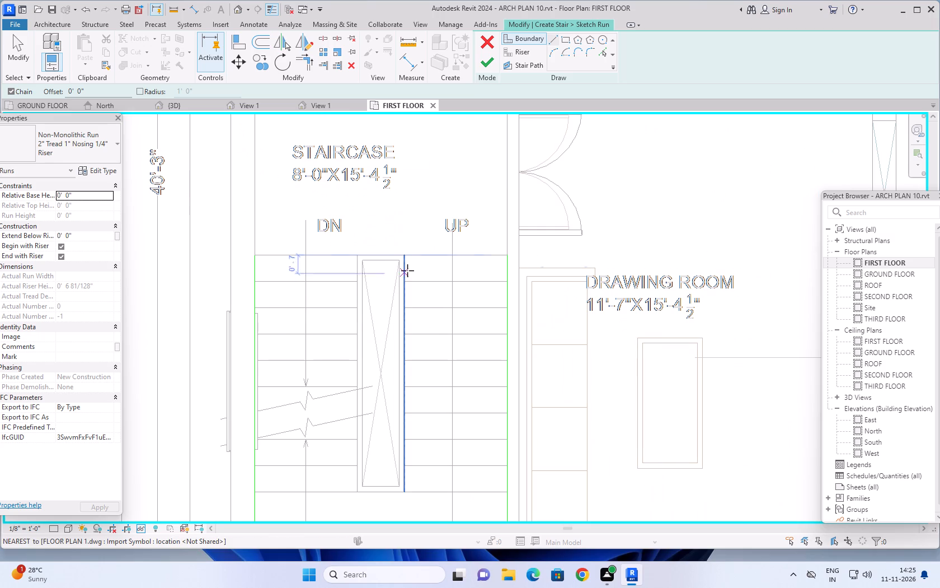
click(403, 258)
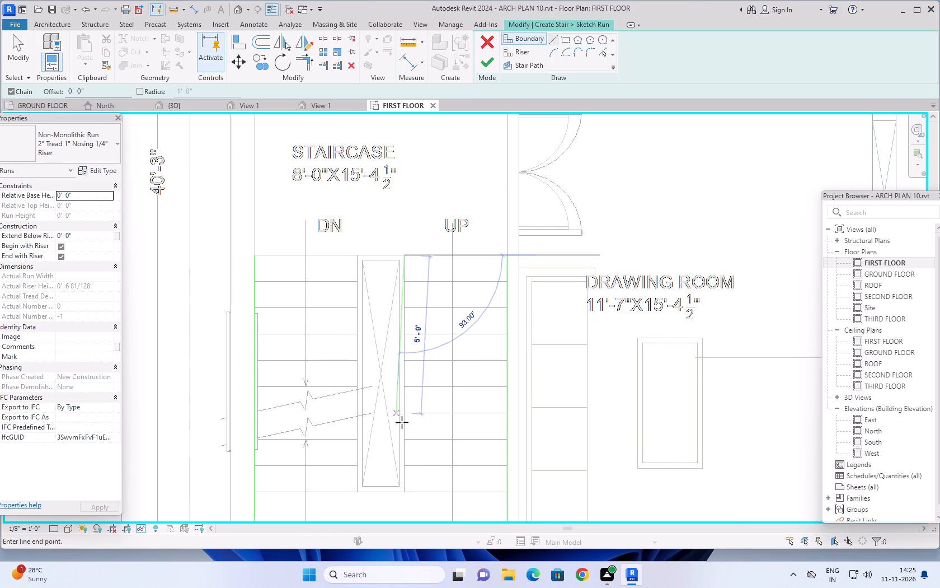
click(403, 491)
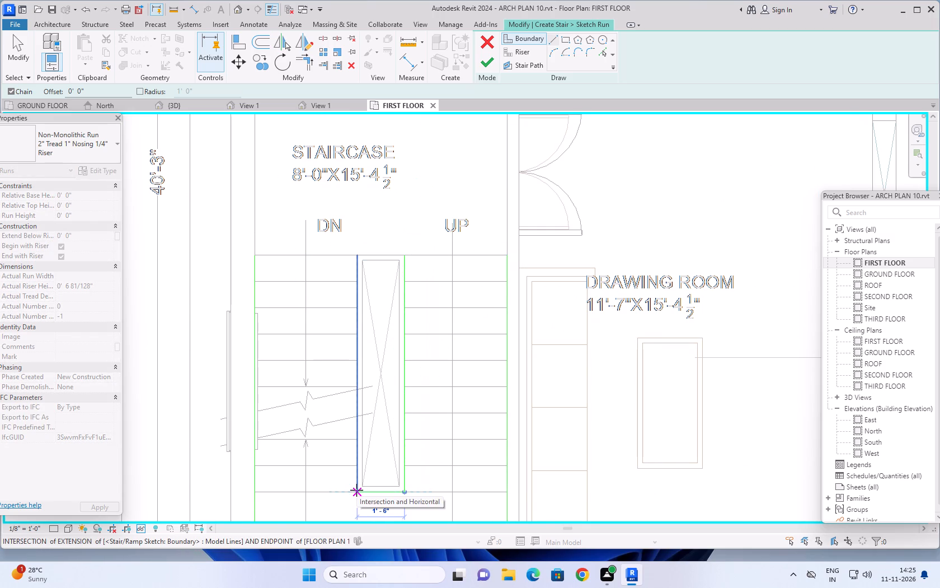
click(356, 490)
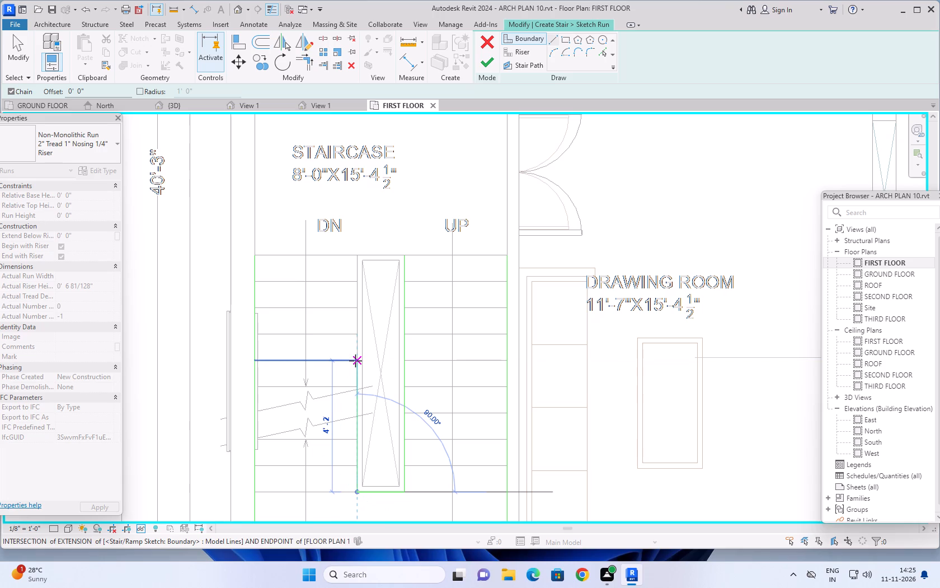
click(359, 255)
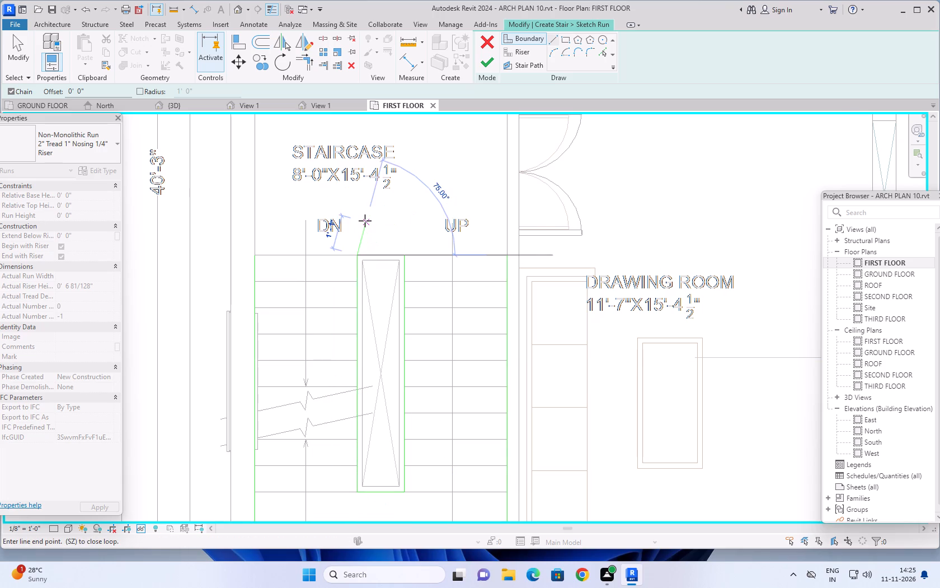
key(Escape)
Create eight risers on the UP flight by picking the drawing's tread lines, from the second line down towards the landing.
scroll(360, 221, down, 3)
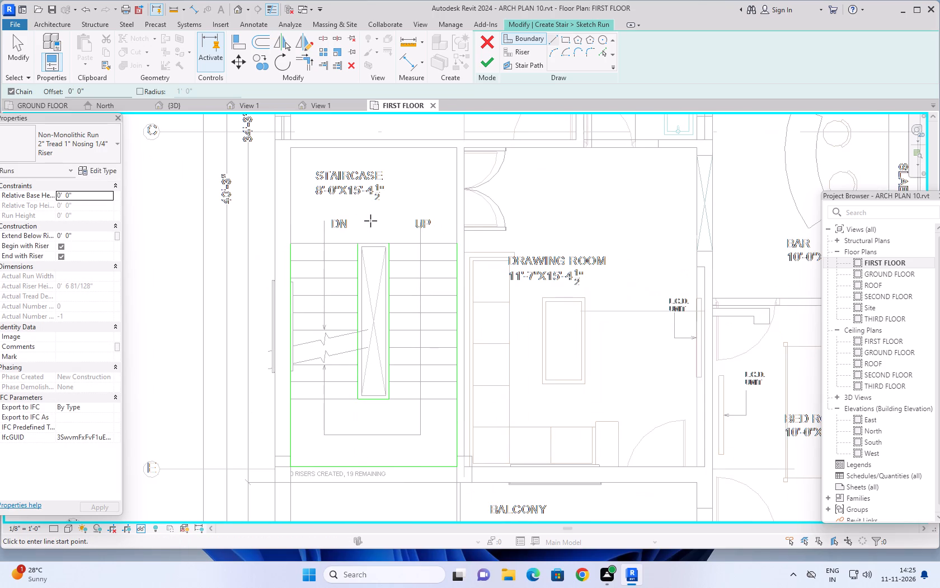
scroll(373, 218, down, 1)
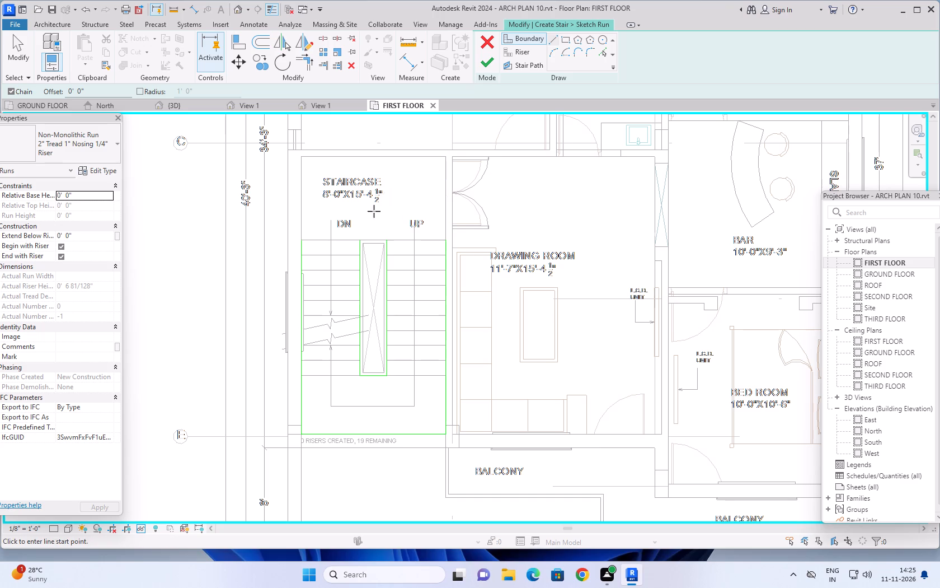
click(599, 49)
click(509, 54)
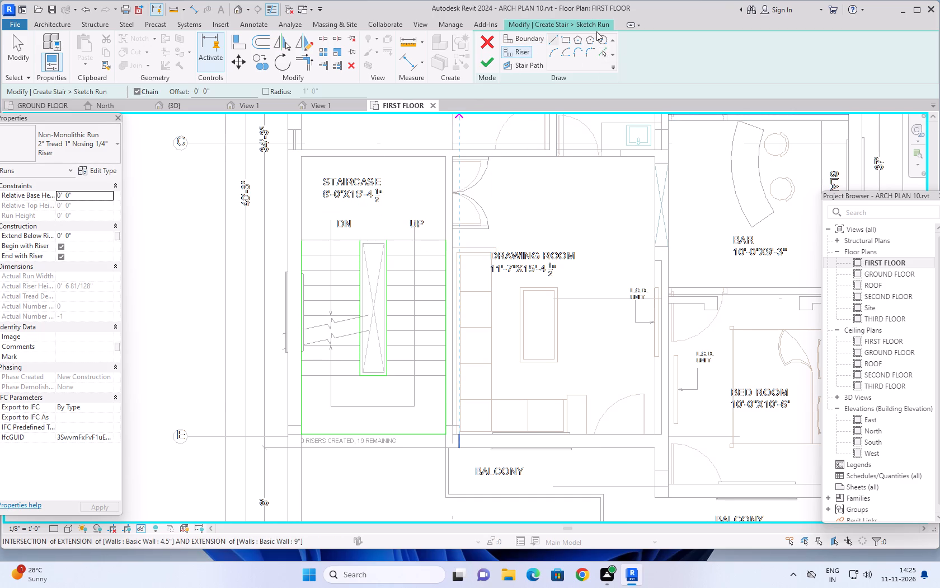
click(603, 50)
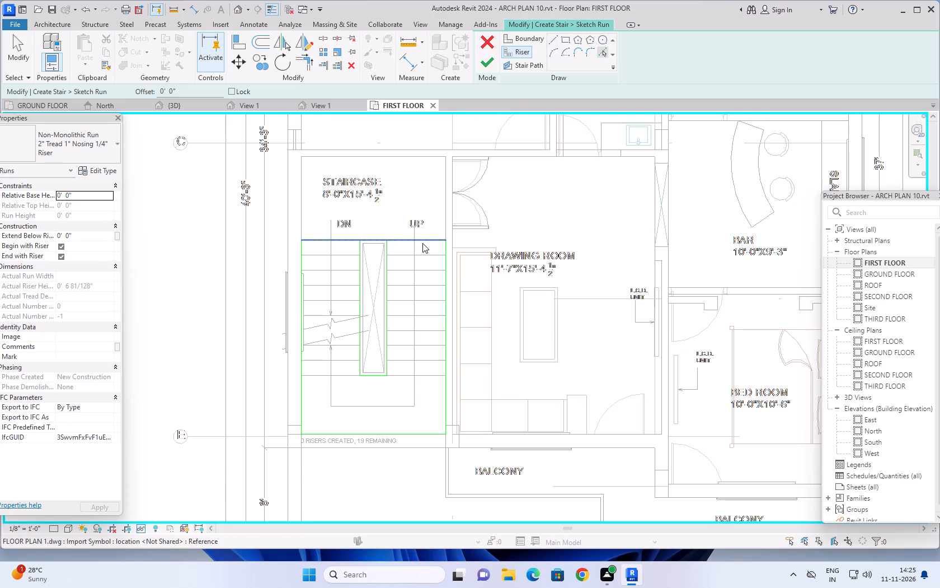
click(423, 256)
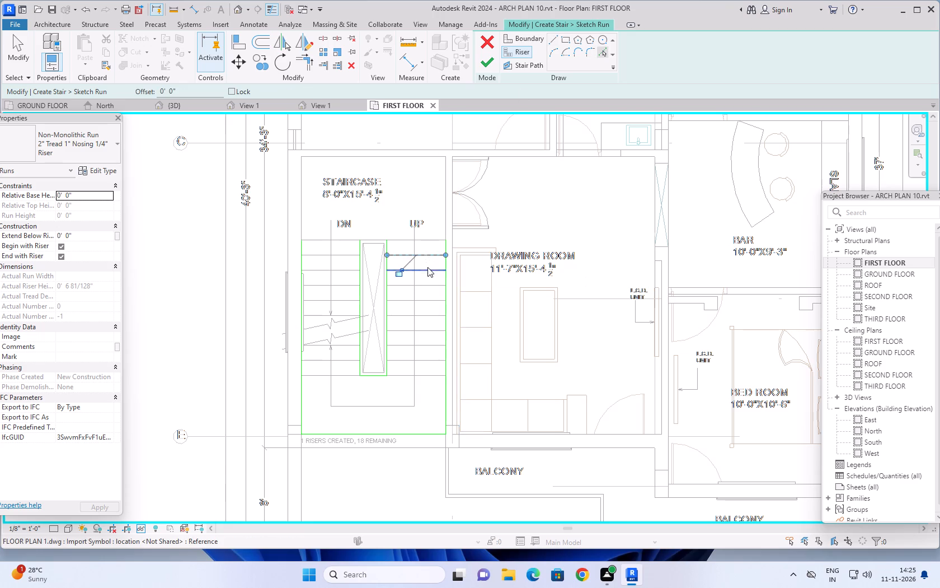
click(429, 269)
click(433, 283)
click(435, 299)
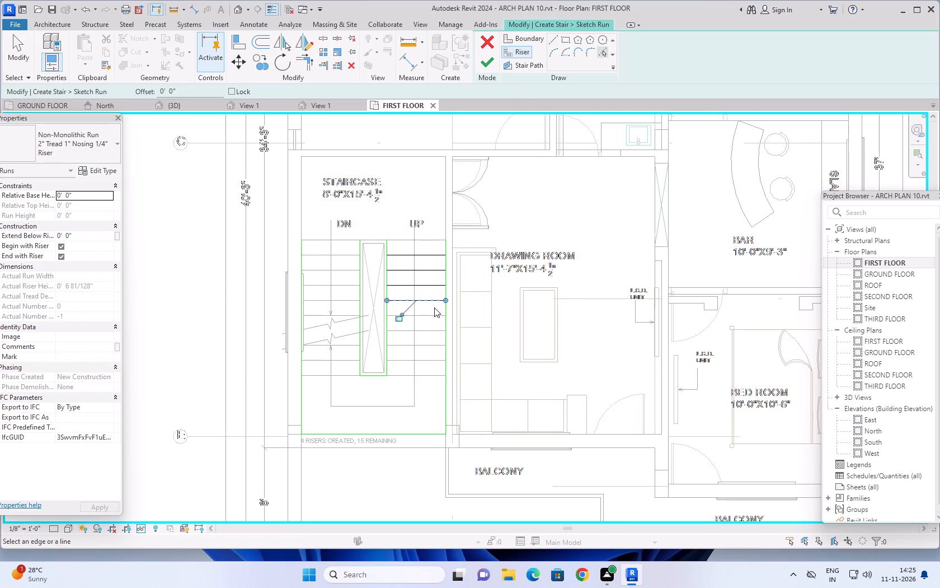
click(435, 313)
click(435, 331)
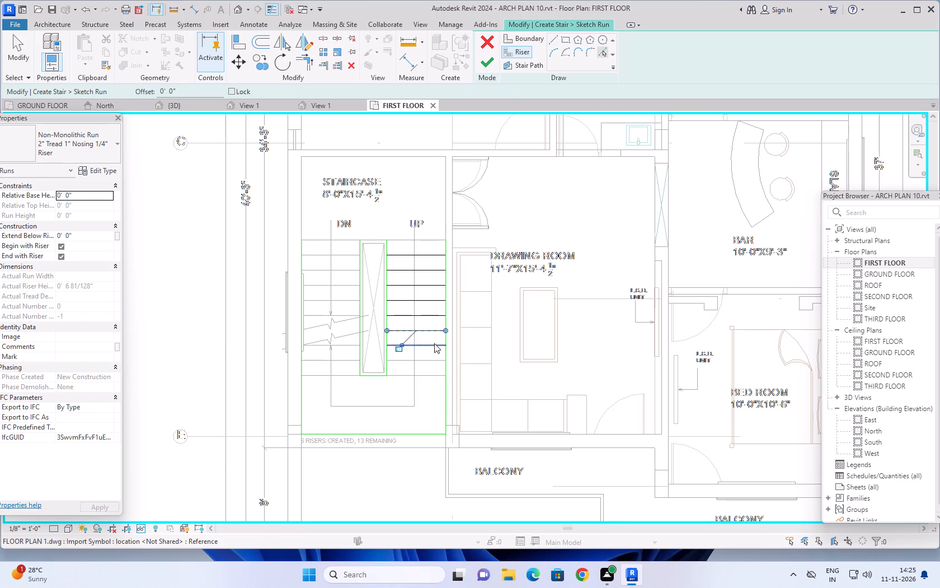
click(434, 345)
click(435, 358)
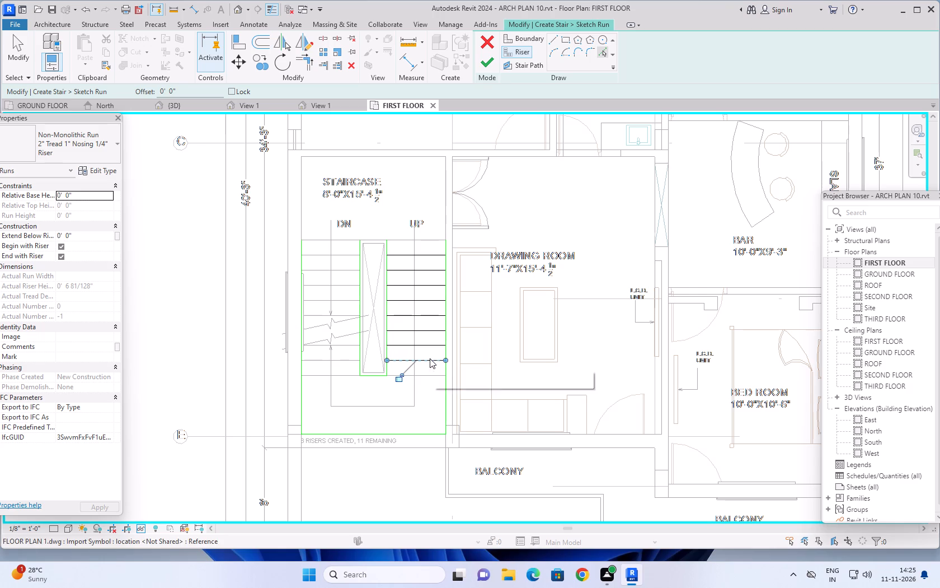
Create seven risers on the DN flight by picking the drawing's tread lines from the landing upward, skipping the tread at the break line.
click(315, 361)
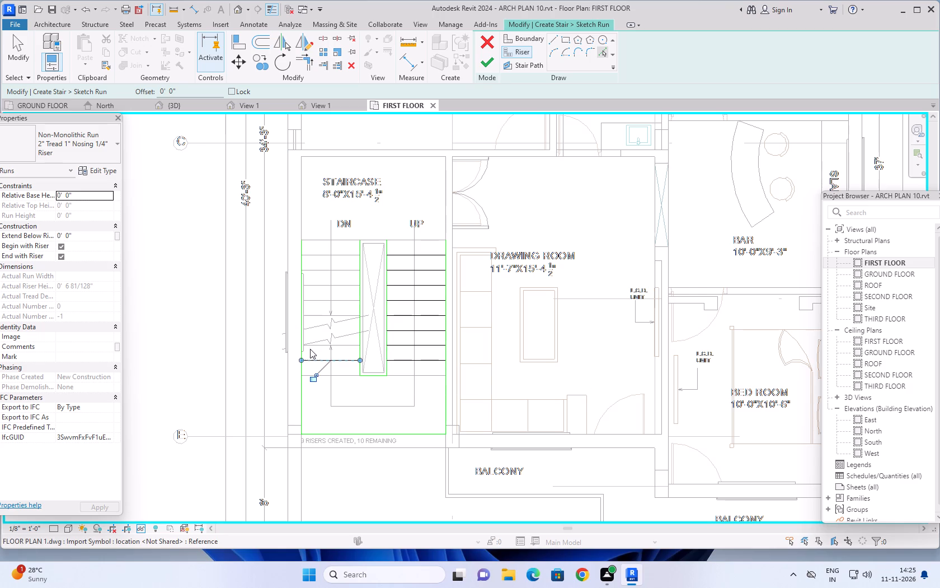
click(311, 347)
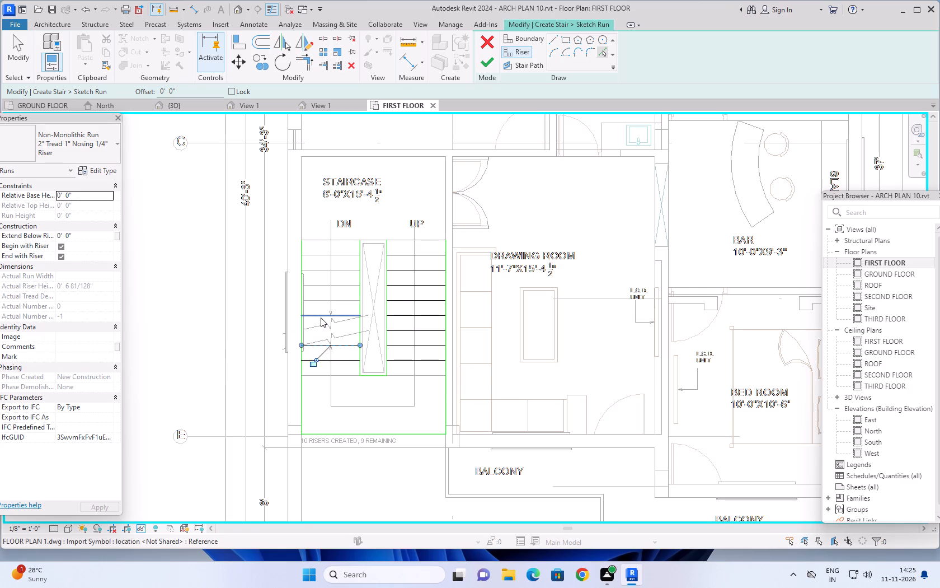
click(321, 318)
click(320, 304)
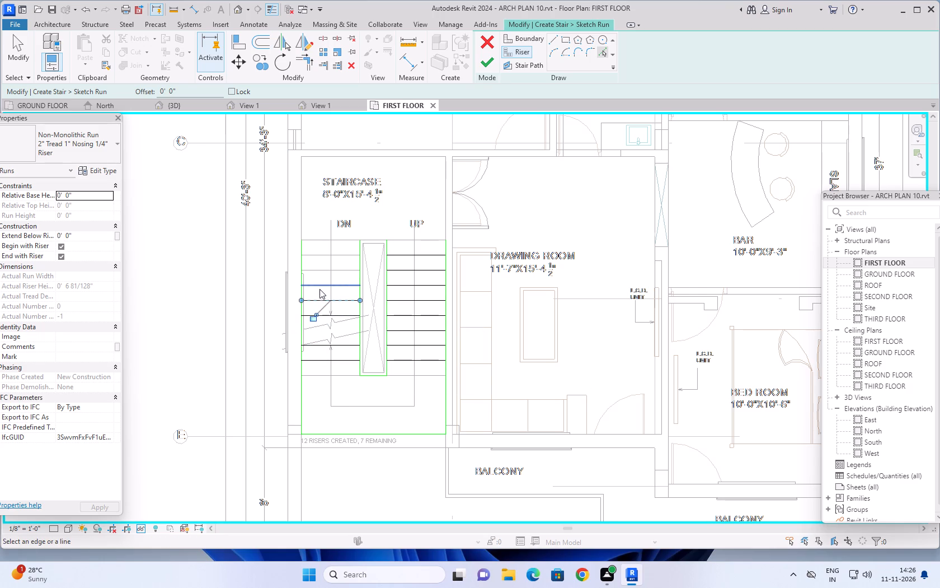
click(321, 287)
click(319, 270)
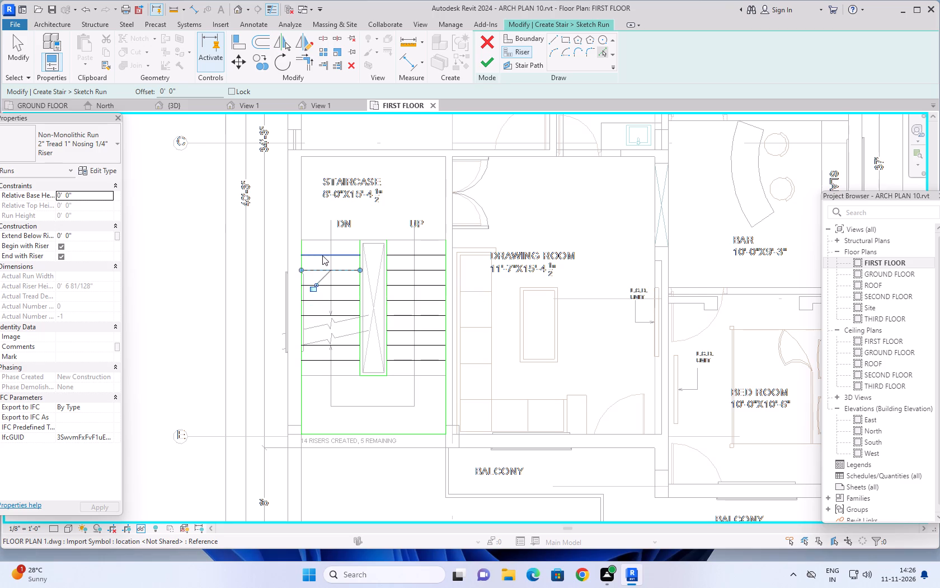
click(322, 255)
Add five risers at a 10" offset from existing ones: the missing DN tread, both landing edges, and the outer end of each flight.
drag(195, 90, 160, 88)
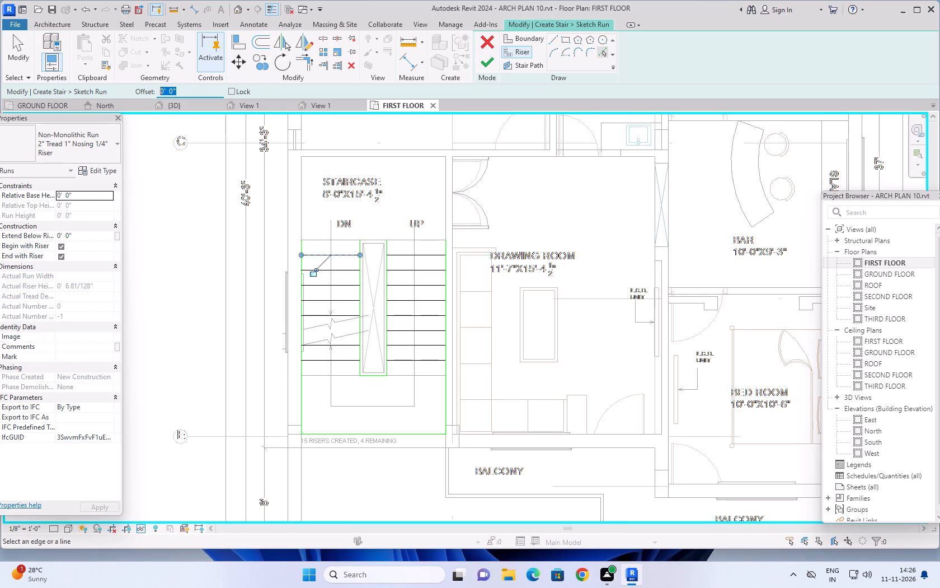
drag(160, 88, 158, 88)
text(10")
key(Return)
click(346, 345)
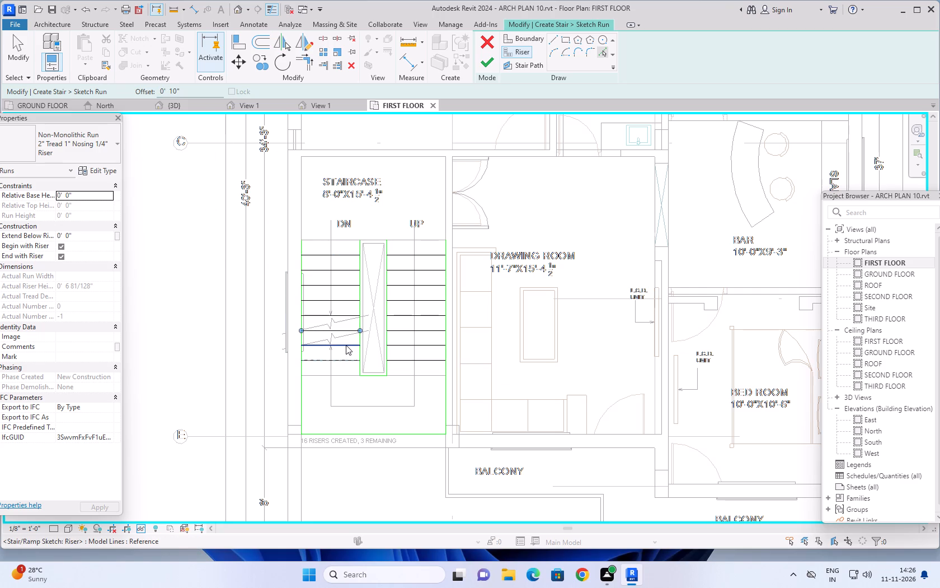
click(345, 363)
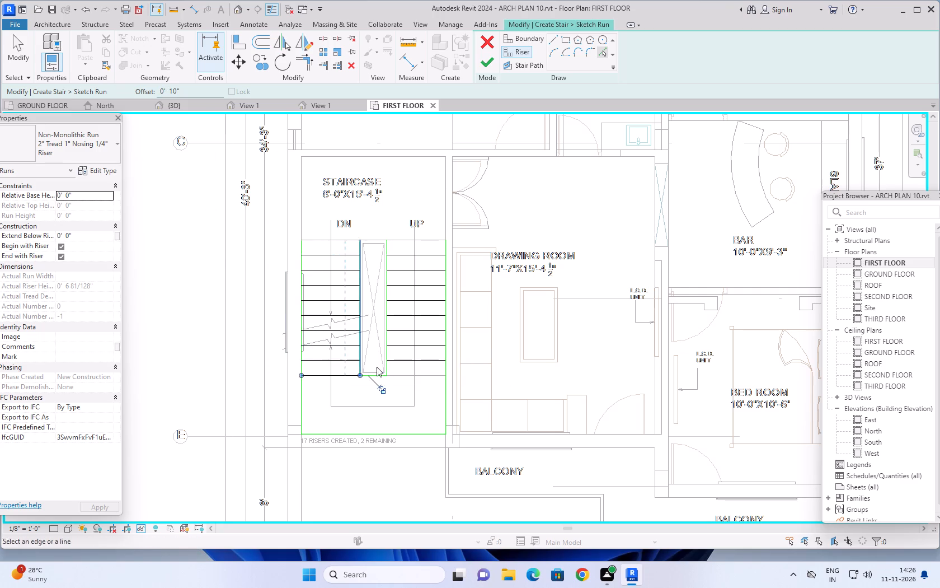
click(410, 363)
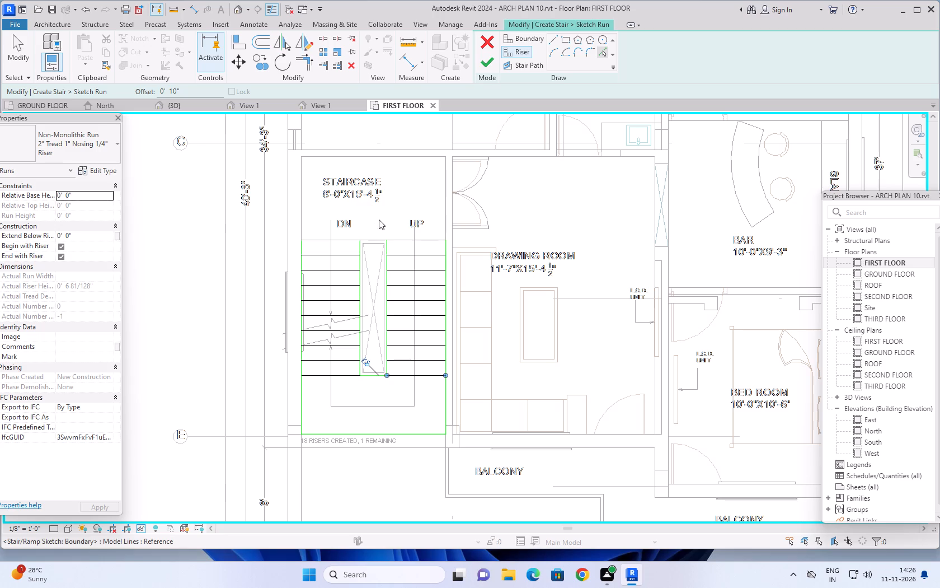
click(406, 251)
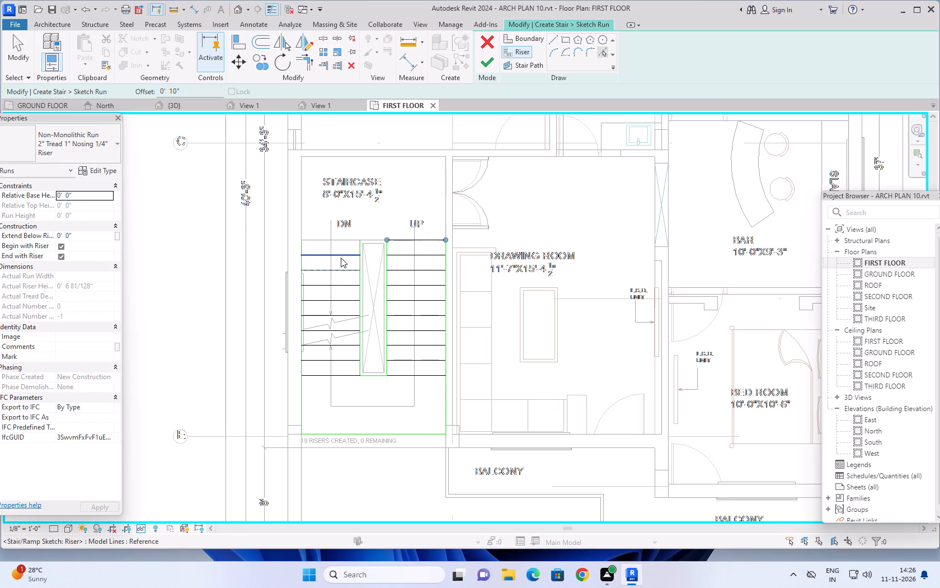
click(339, 252)
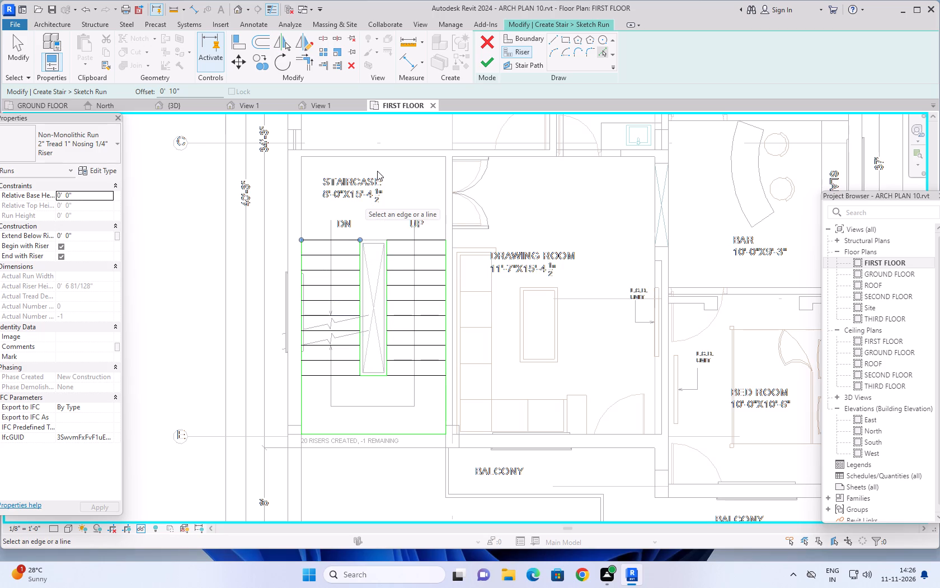
Draw the stair path 9'-3" down the UP flight, 4'-9" across the landing and up the DN flight, and finish the run and stair.
click(509, 65)
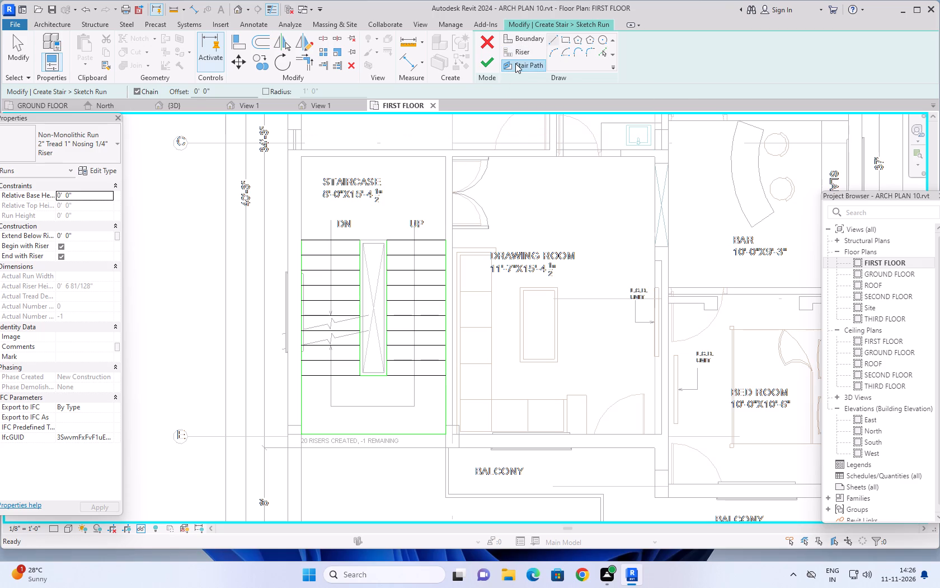
click(551, 38)
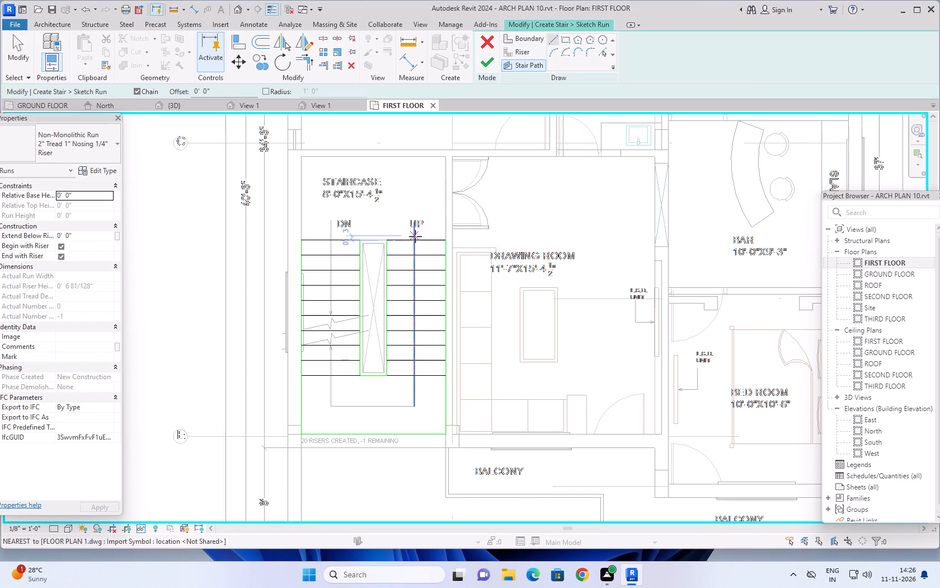
click(417, 240)
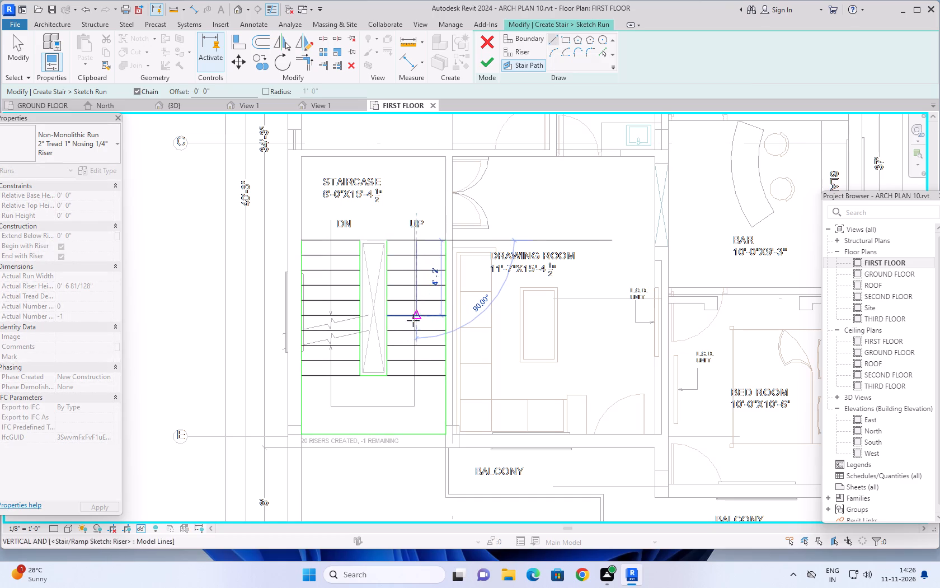
click(419, 405)
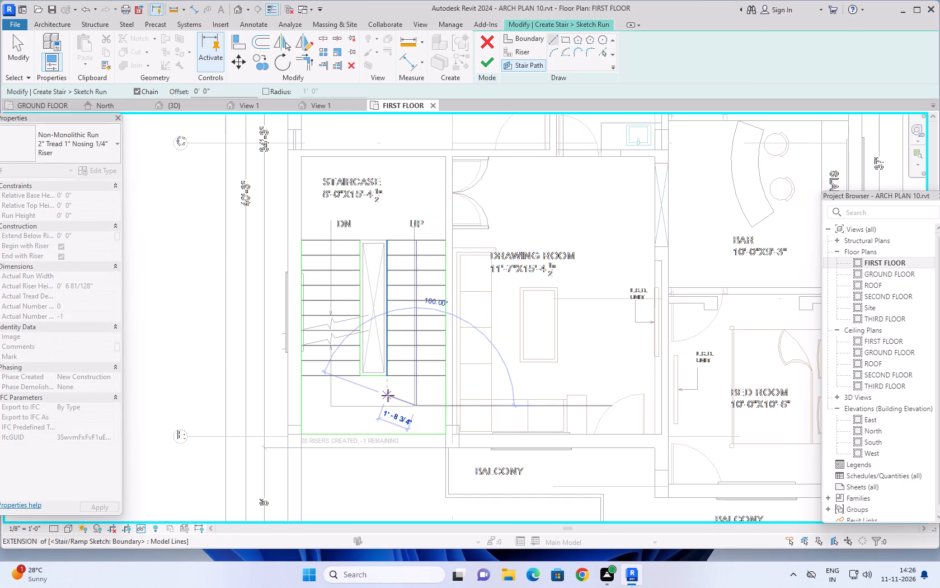
click(330, 404)
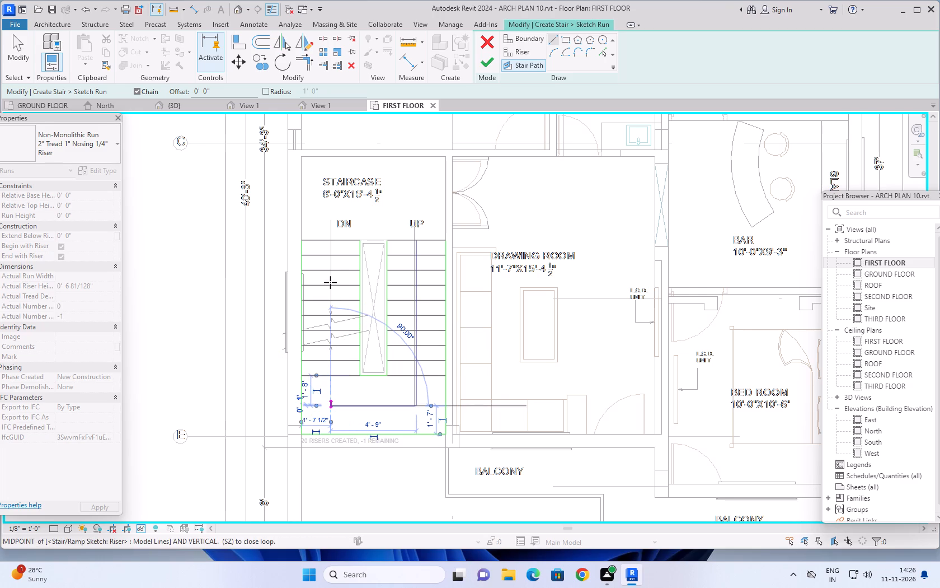
click(332, 241)
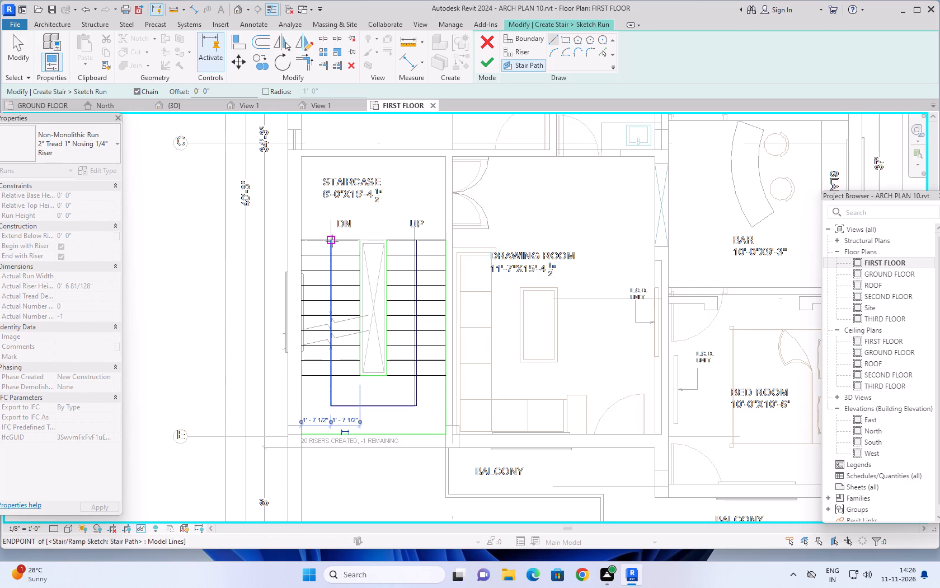
click(489, 63)
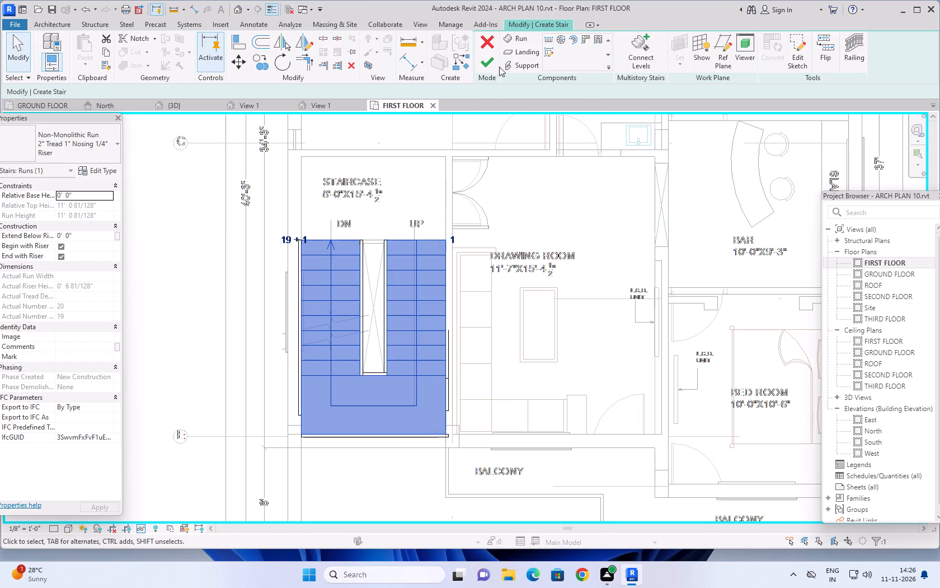
click(485, 64)
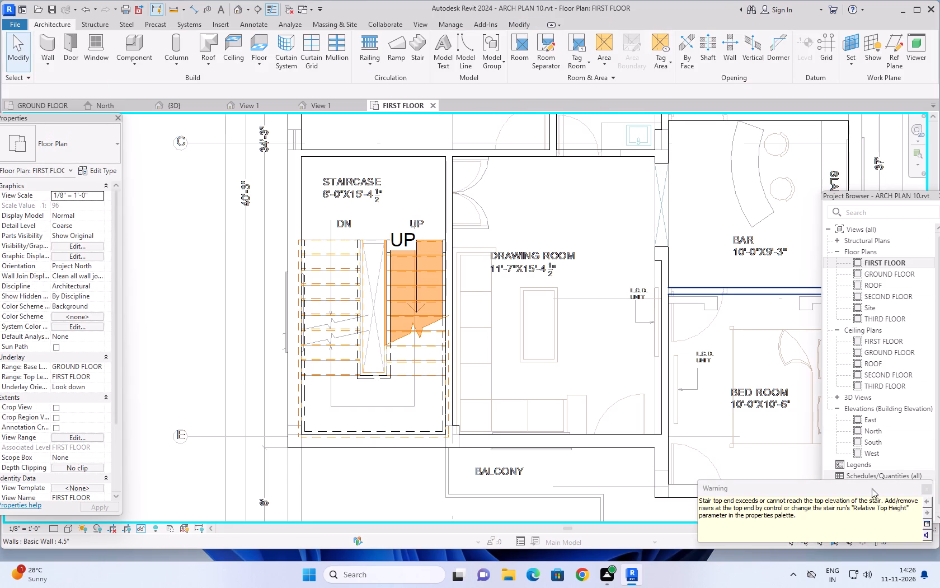
click(927, 486)
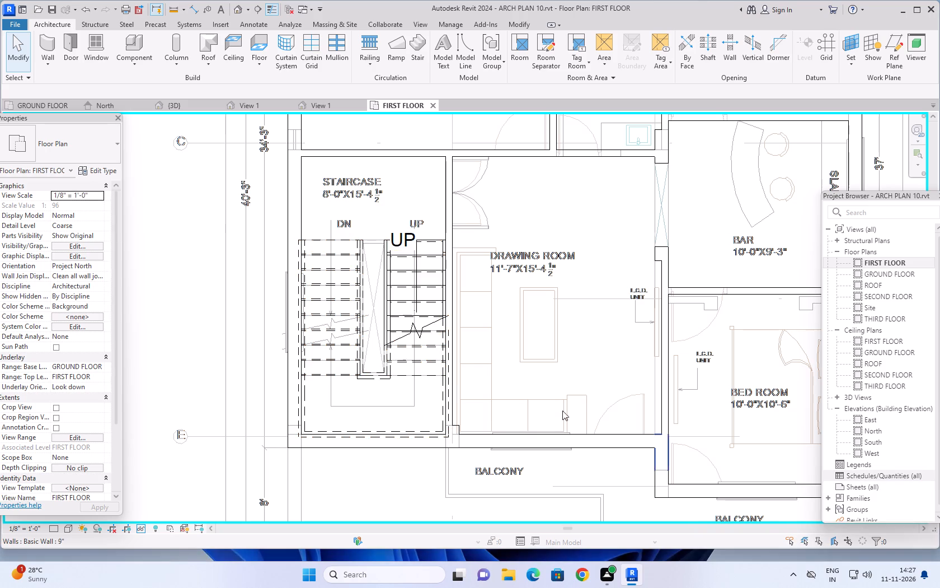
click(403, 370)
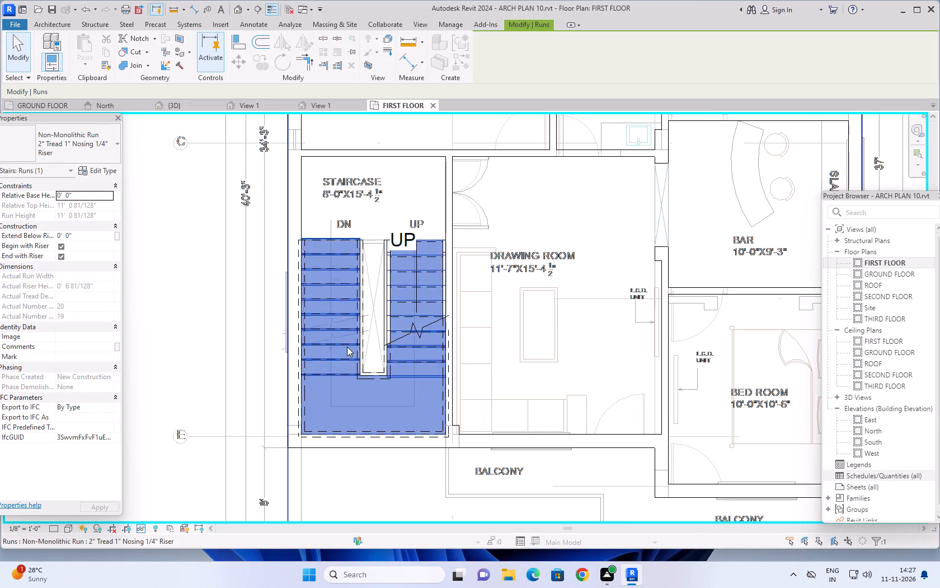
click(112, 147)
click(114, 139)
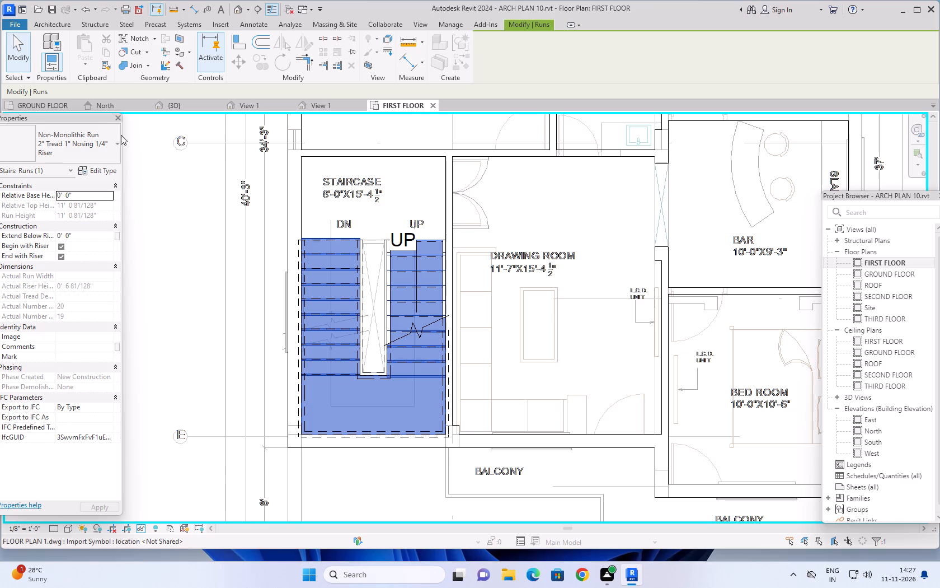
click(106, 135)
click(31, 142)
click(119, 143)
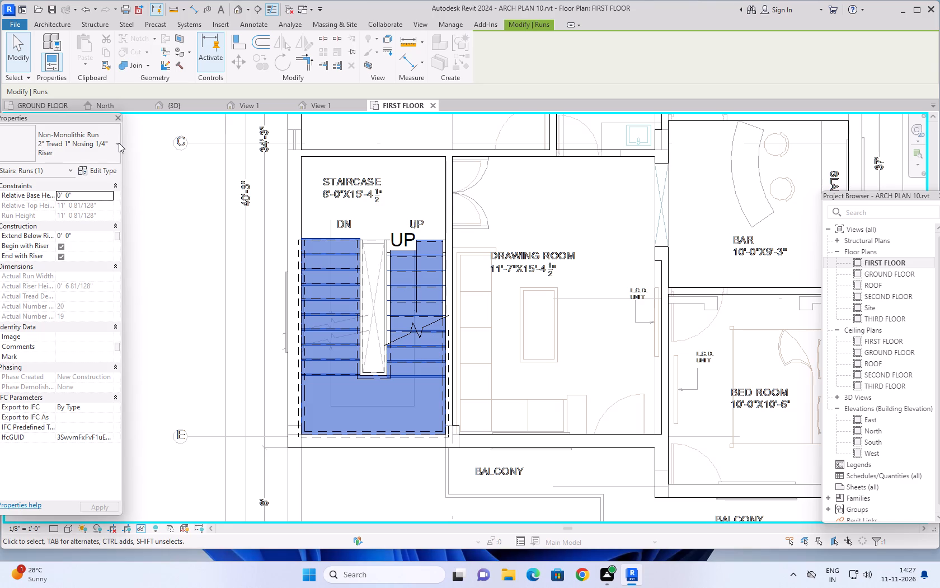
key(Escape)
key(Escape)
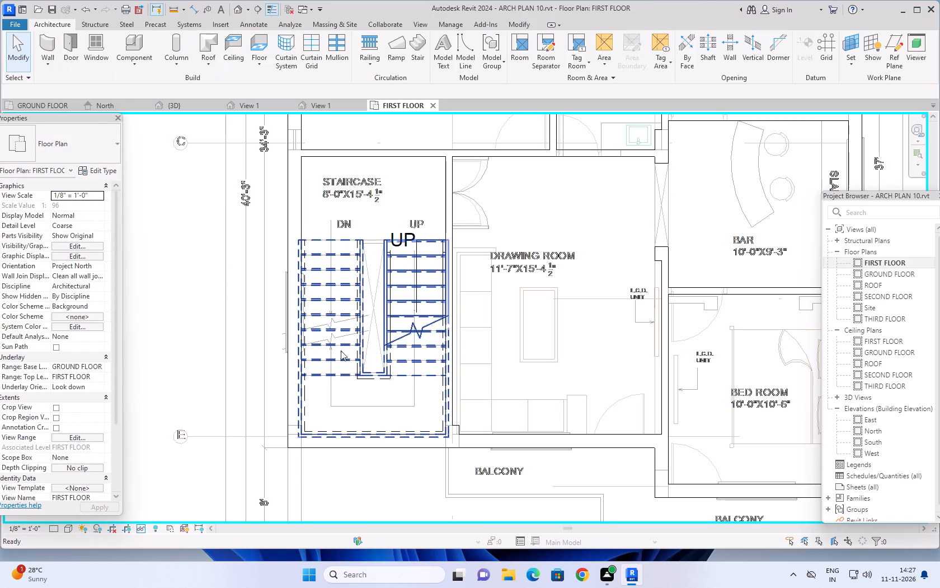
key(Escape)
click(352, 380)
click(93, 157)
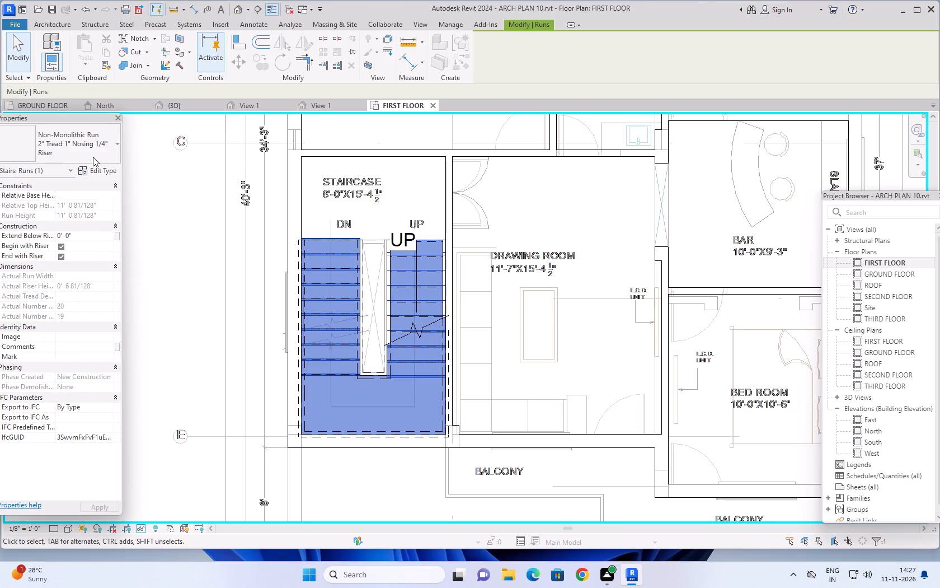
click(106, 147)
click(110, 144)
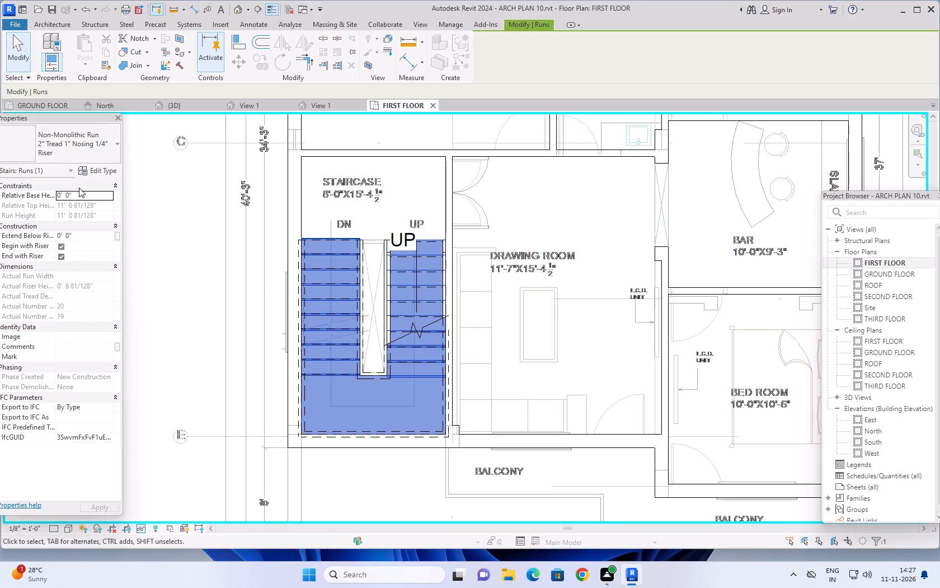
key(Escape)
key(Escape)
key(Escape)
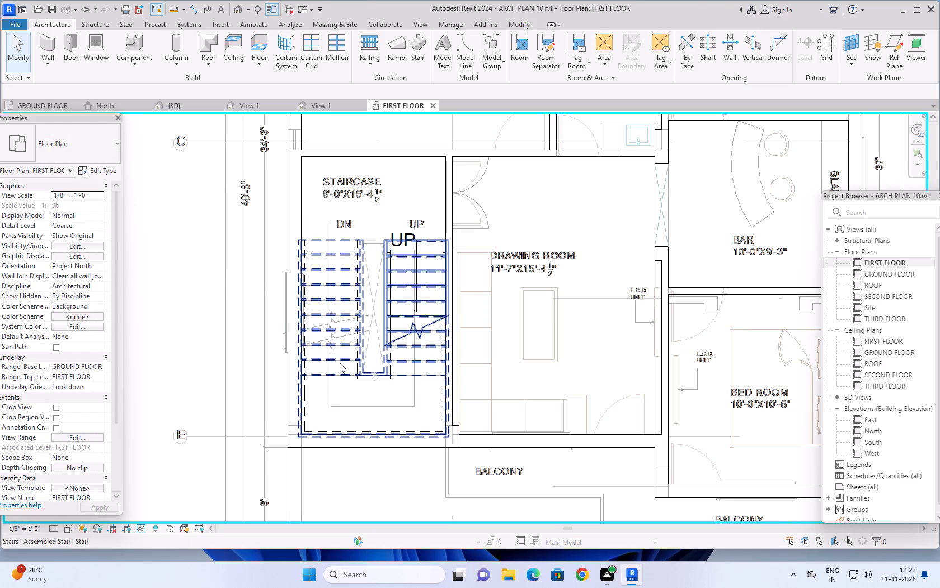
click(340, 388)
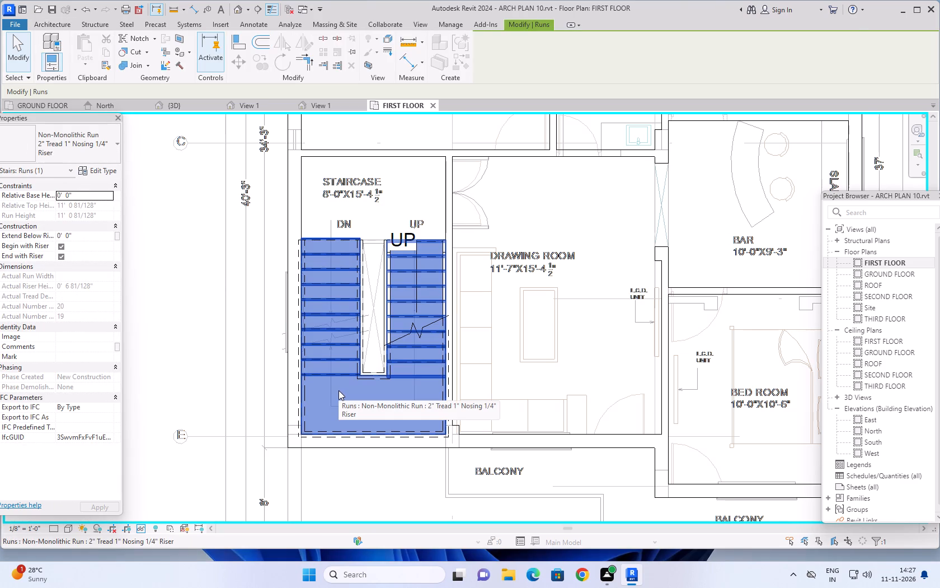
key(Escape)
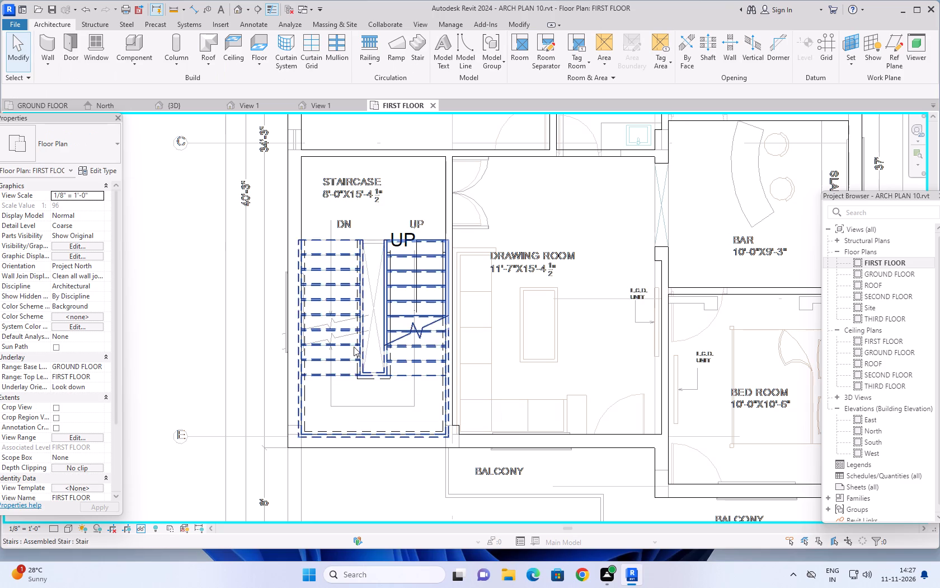
Change the whole new stair's type from Assembled Stair to Cast-In-Place Monolithic Stair.
scroll(367, 222, down, 1)
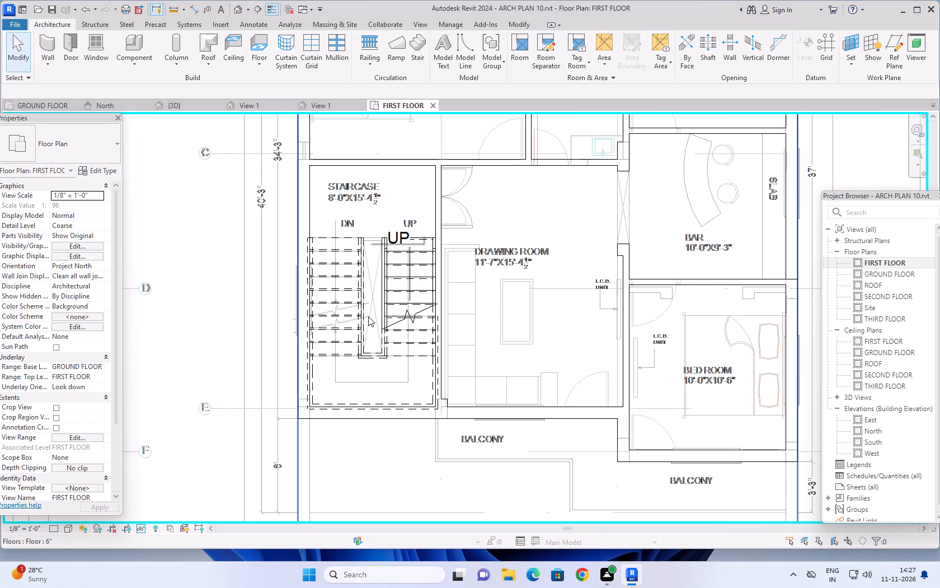
key(Escape)
key(Escape)
click(365, 274)
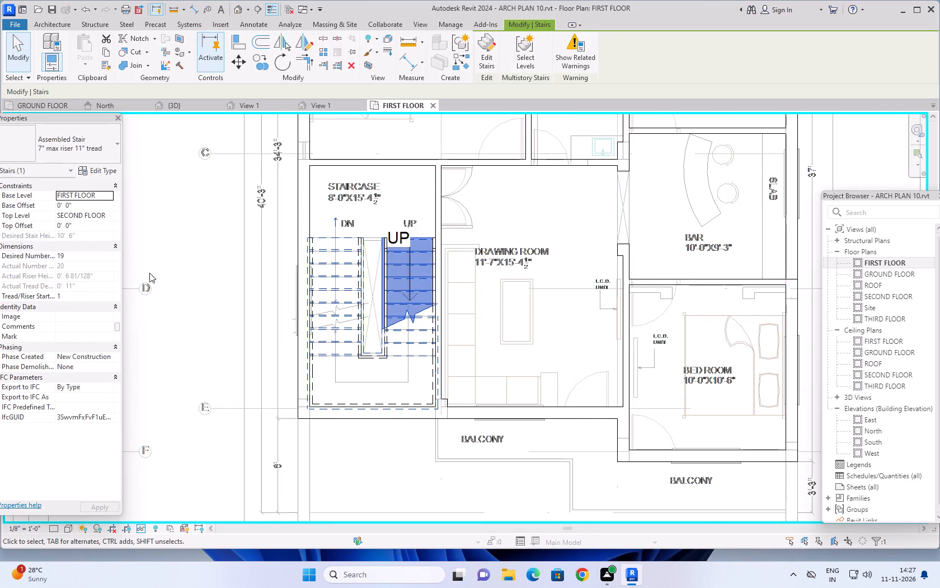
click(104, 152)
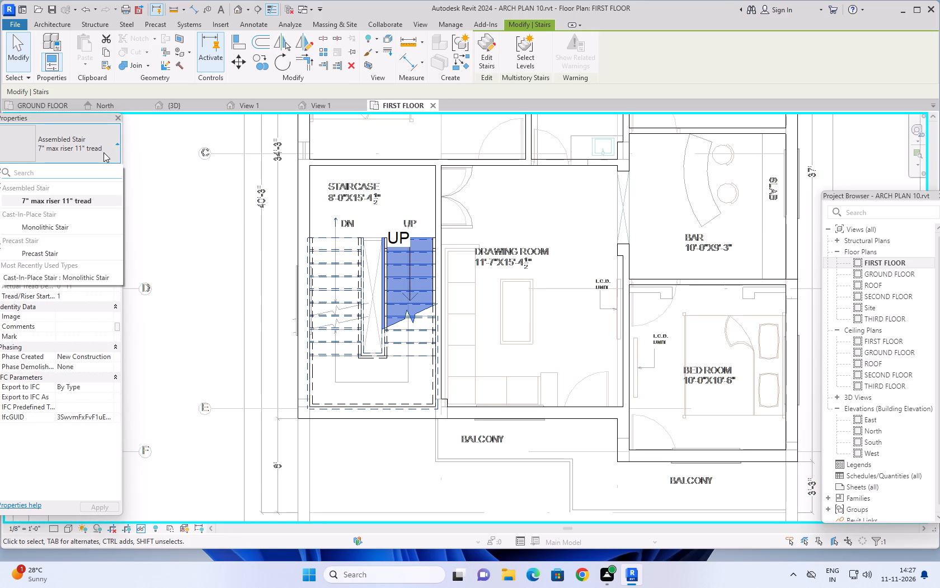
click(77, 223)
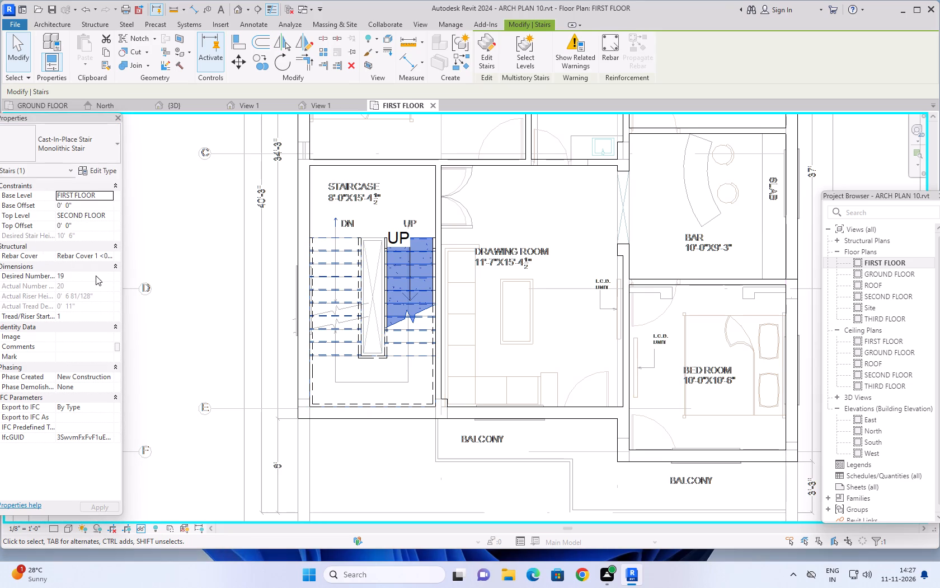
Set the new monolithic stair's desired number of risers to 20 and apply the change.
click(96, 276)
click(108, 272)
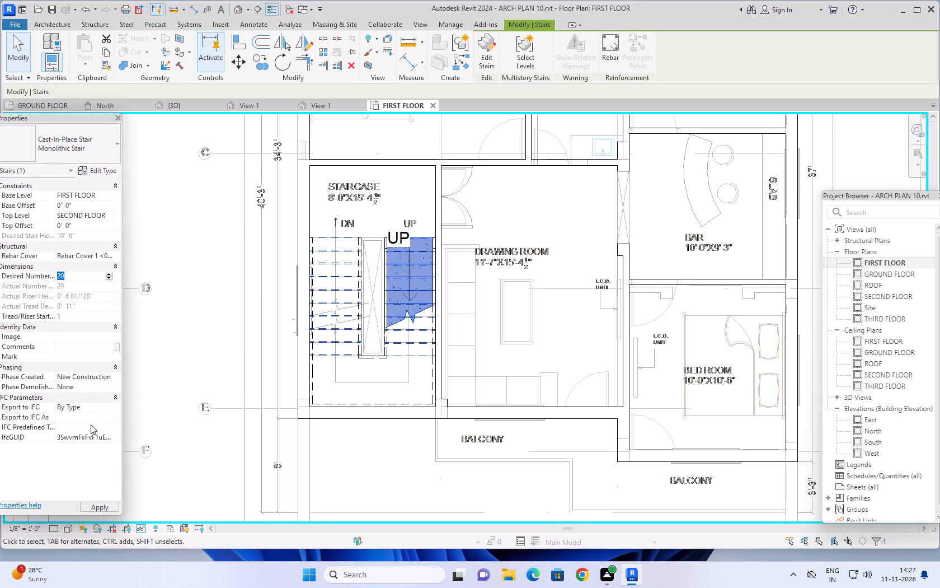
click(103, 503)
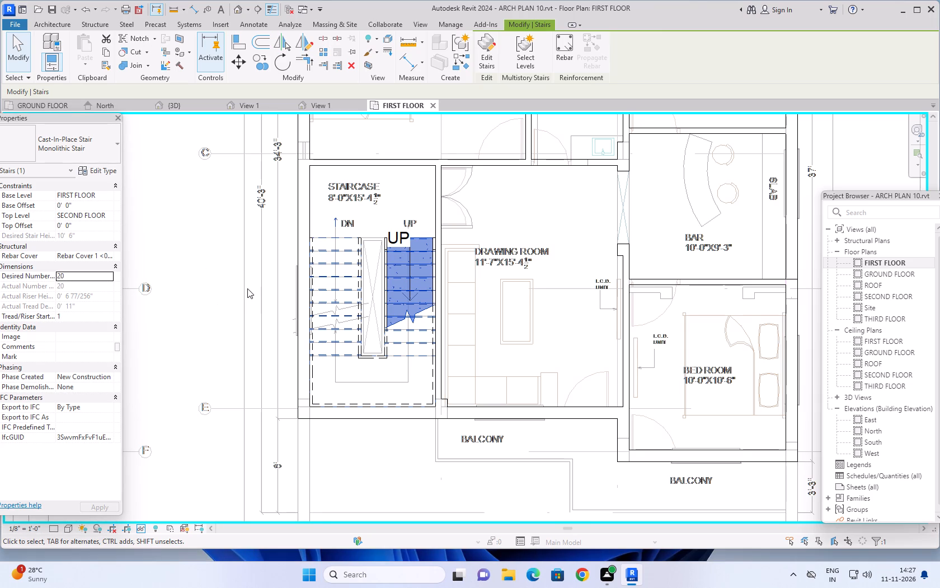
Examine the new stair's flights and landing in the first-floor plan against the underlying drawing.
scroll(285, 281, down, 1)
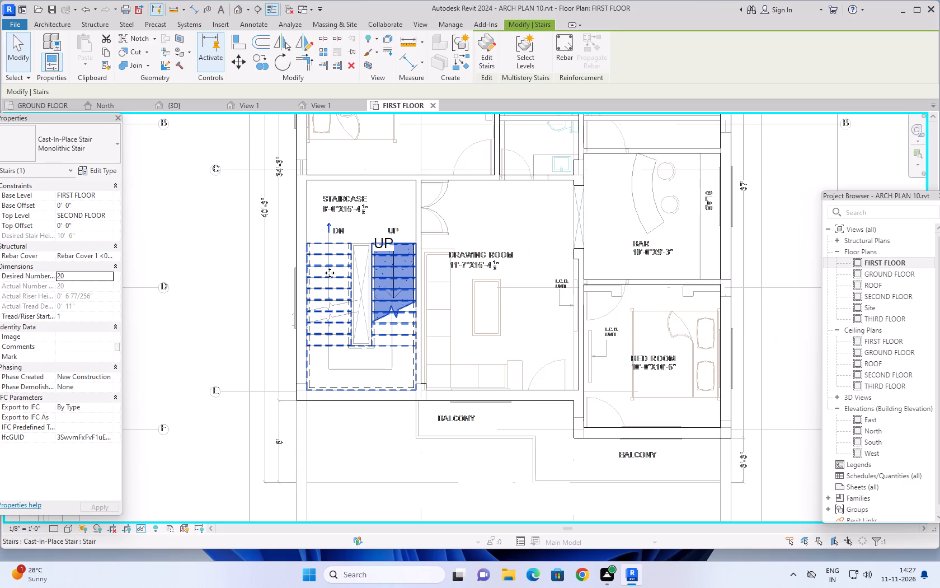
scroll(332, 269, down, 4)
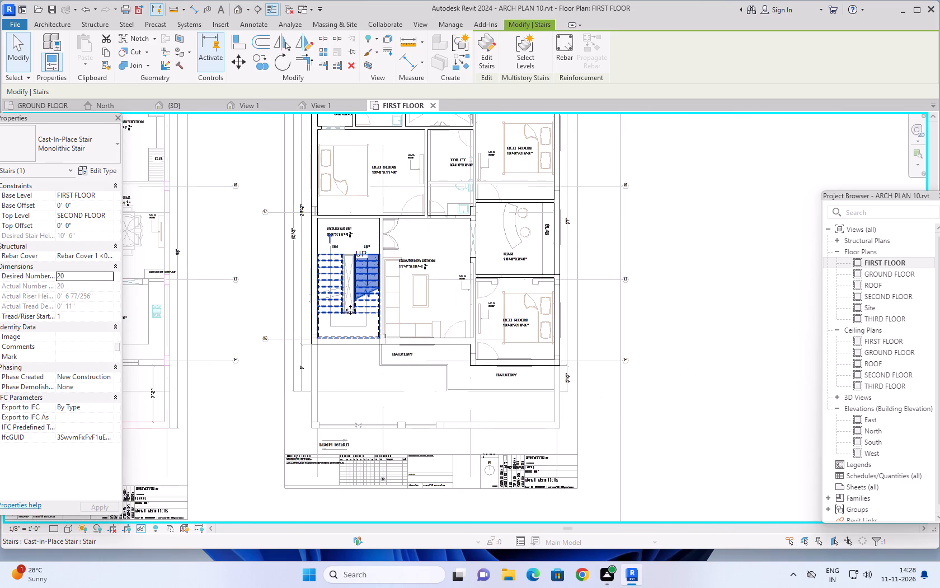
scroll(350, 310, up, 7)
scroll(350, 310, down, 3)
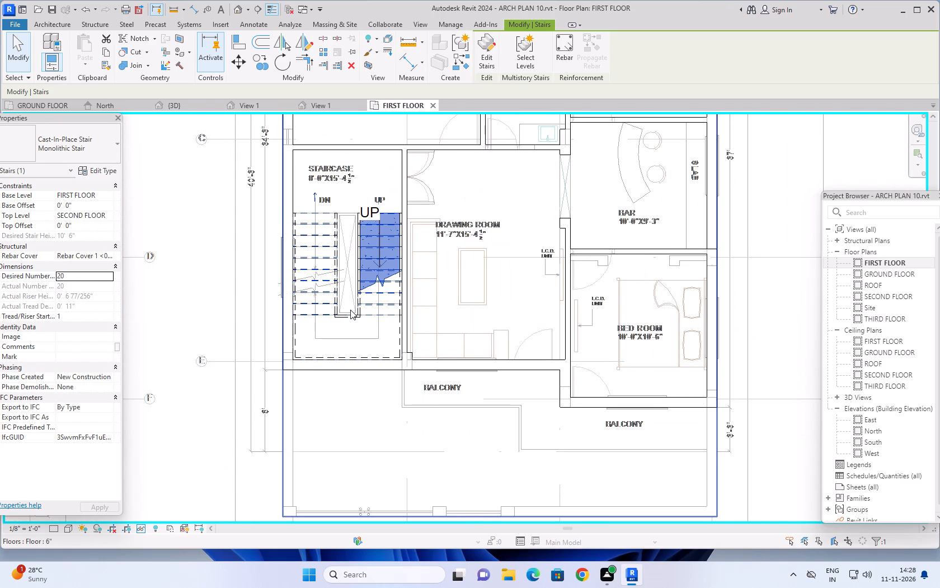
scroll(350, 310, up, 14)
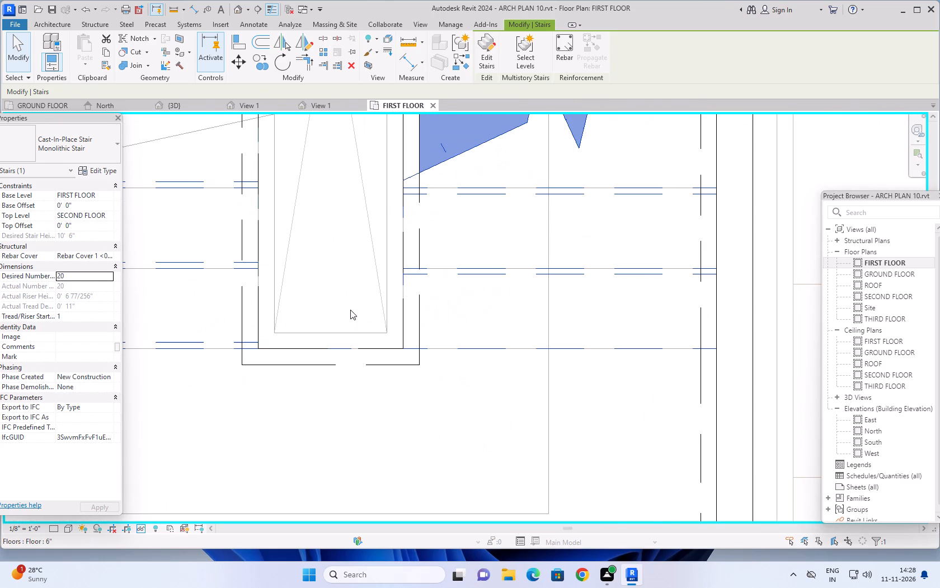
scroll(350, 310, down, 8)
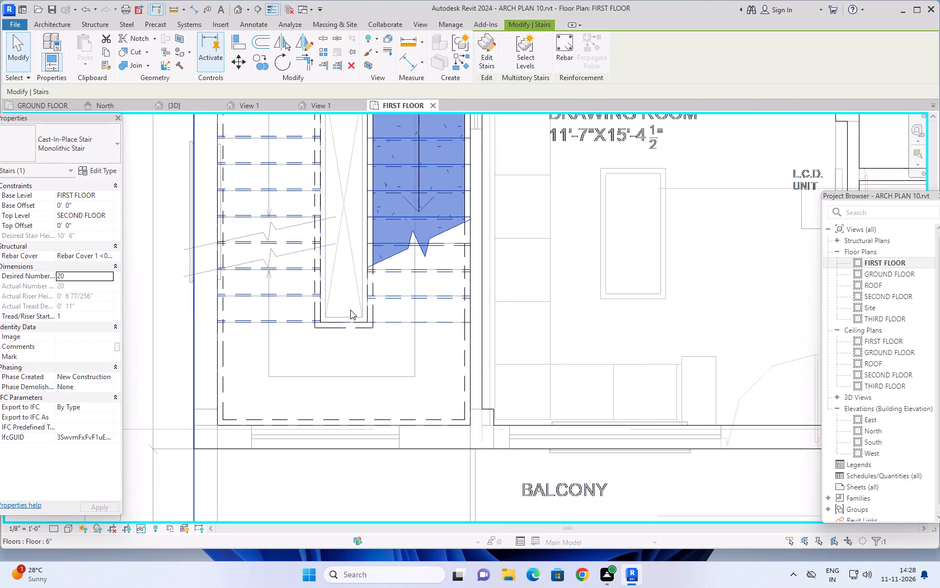
scroll(350, 310, down, 7)
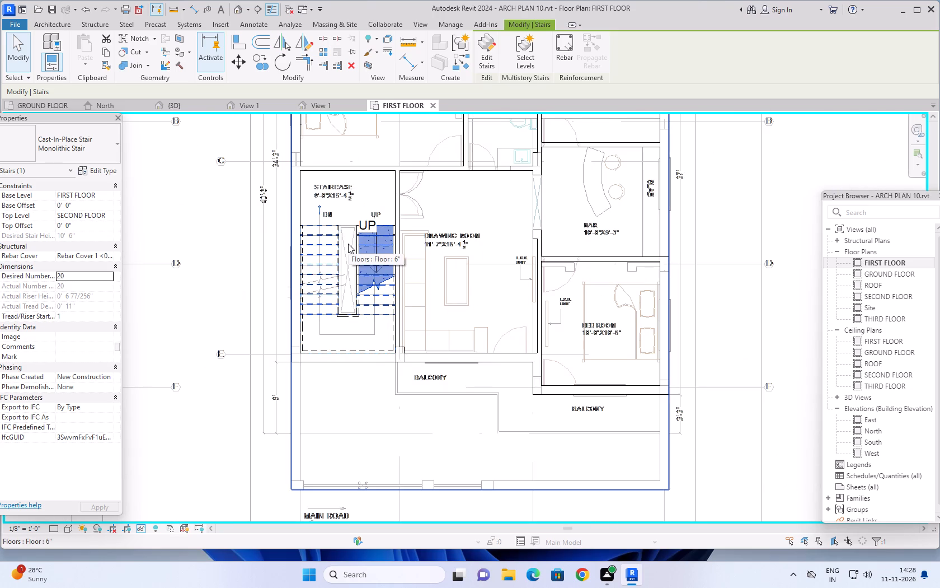
scroll(348, 244, down, 1)
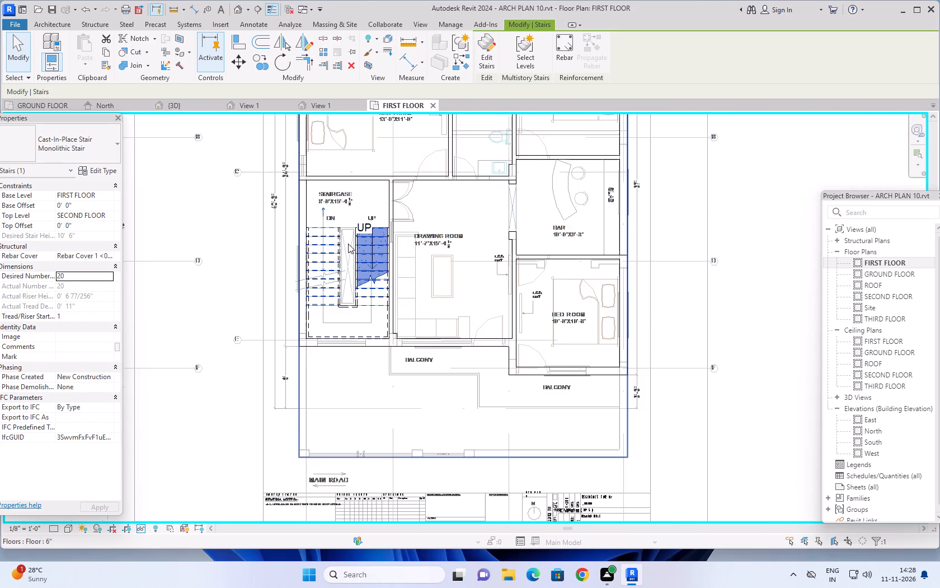
scroll(348, 244, down, 2)
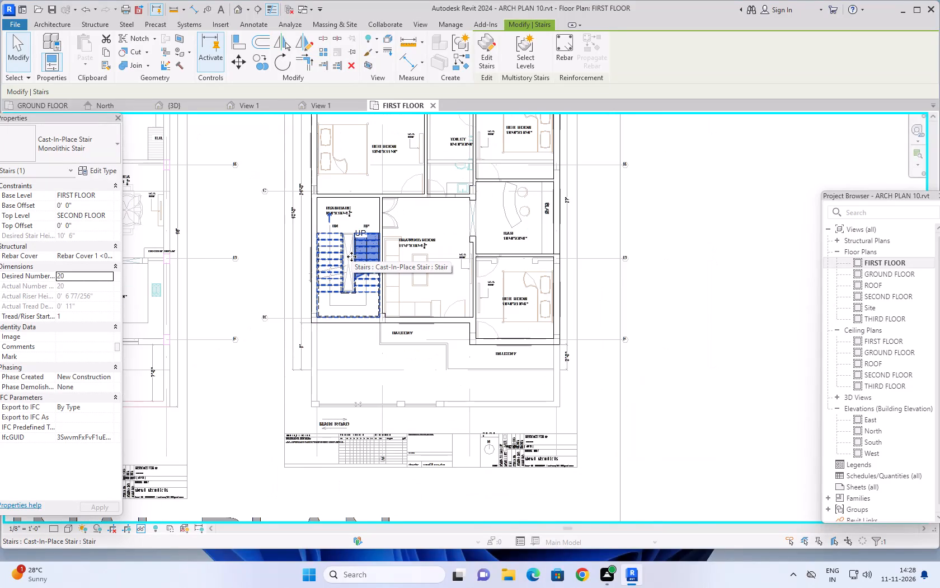
scroll(351, 256, down, 2)
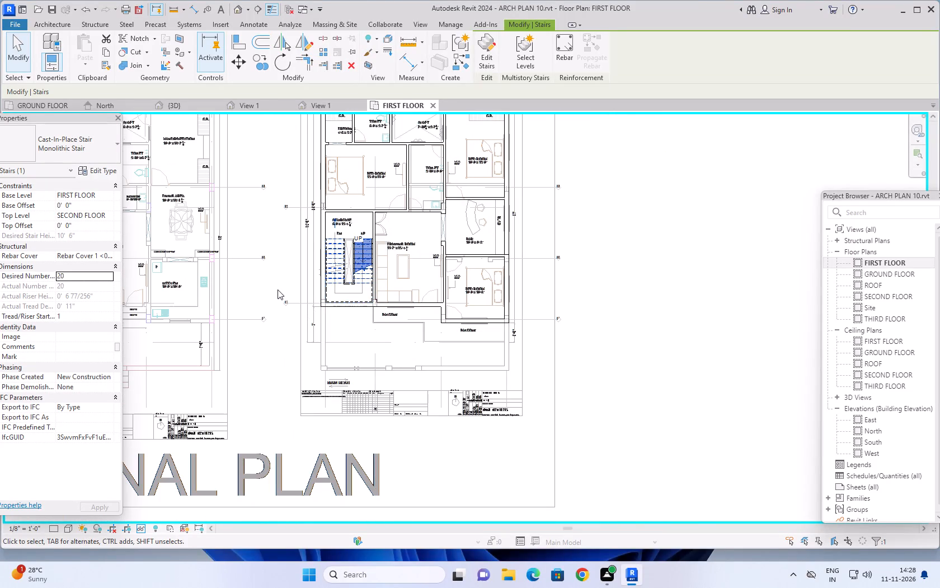
middle_drag(279, 288, 245, 284)
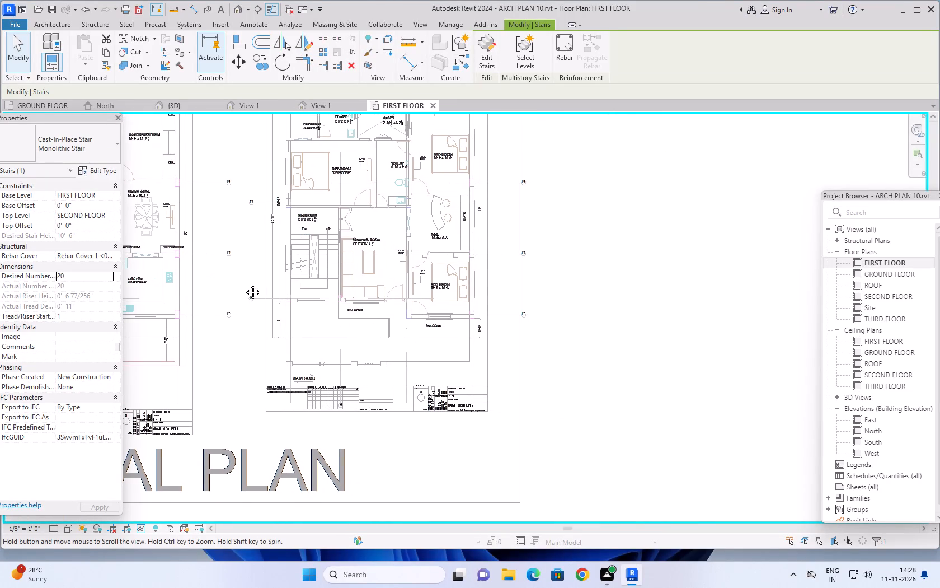
middle_drag(245, 284, 246, 284)
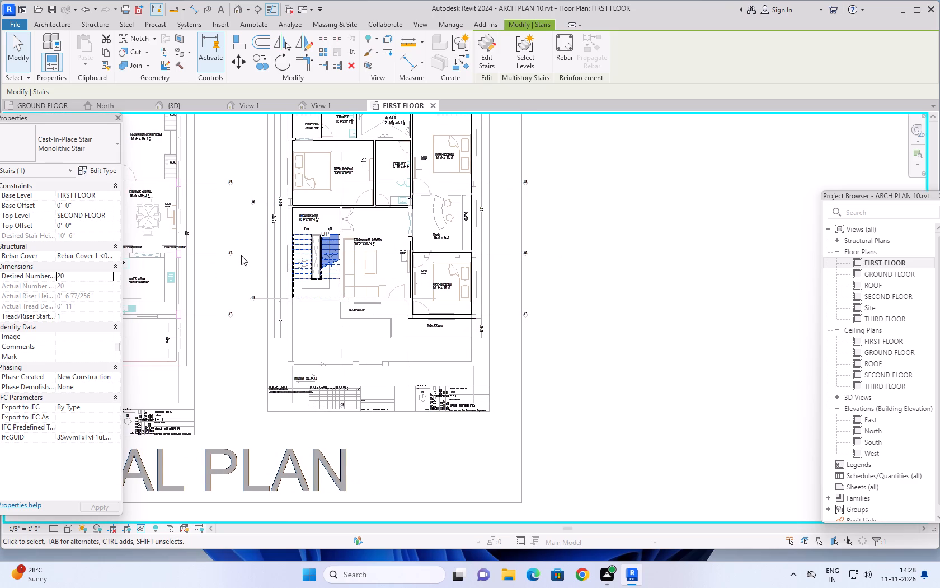
In the {3D} view, delete both handrails of the new stair, first the inner railing, then the outer one along the walls.
click(185, 105)
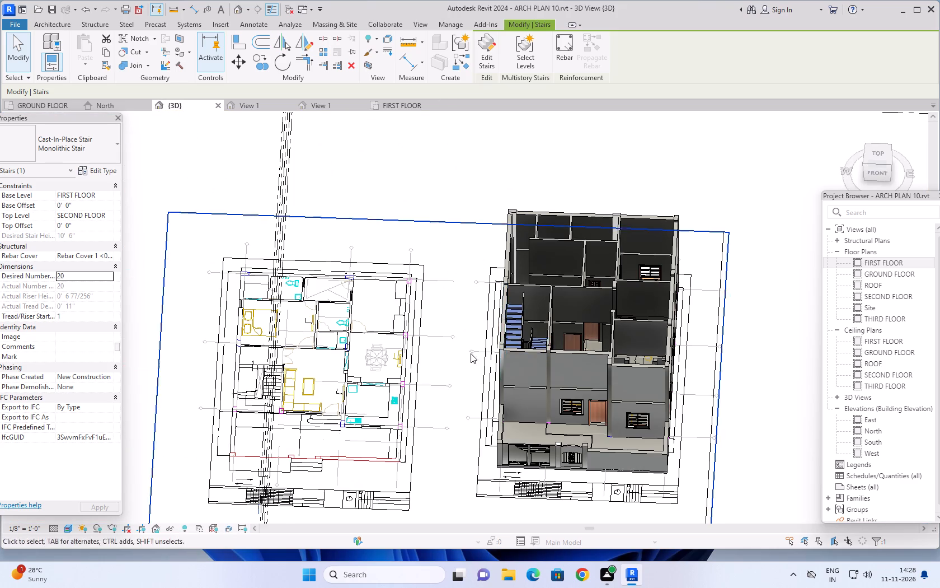
scroll(467, 361, down, 1)
scroll(515, 333, up, 7)
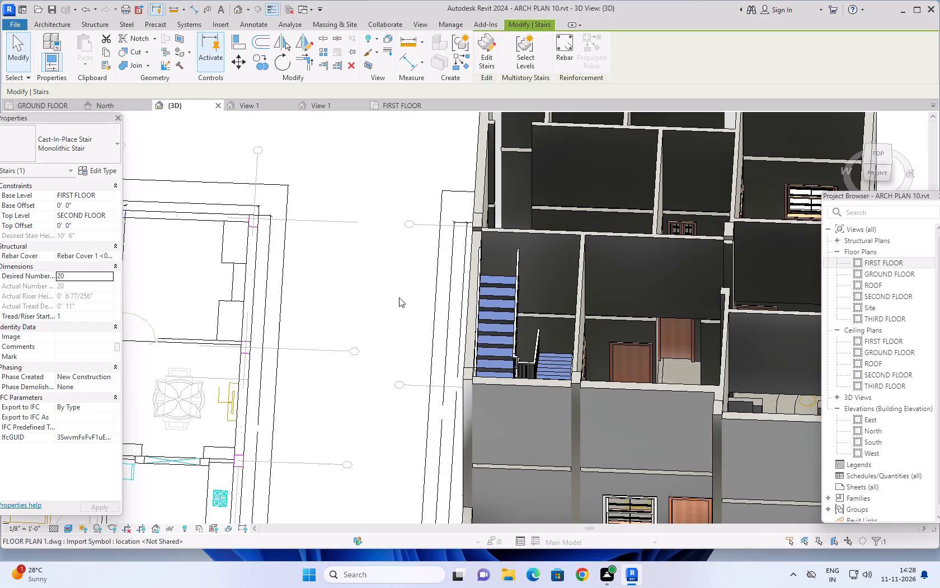
click(384, 295)
click(518, 273)
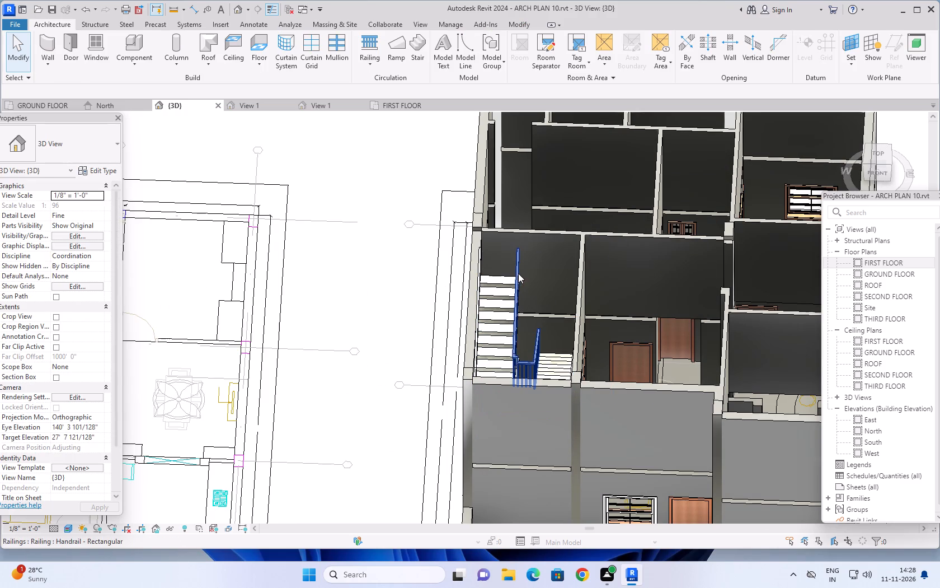
right_click(518, 273)
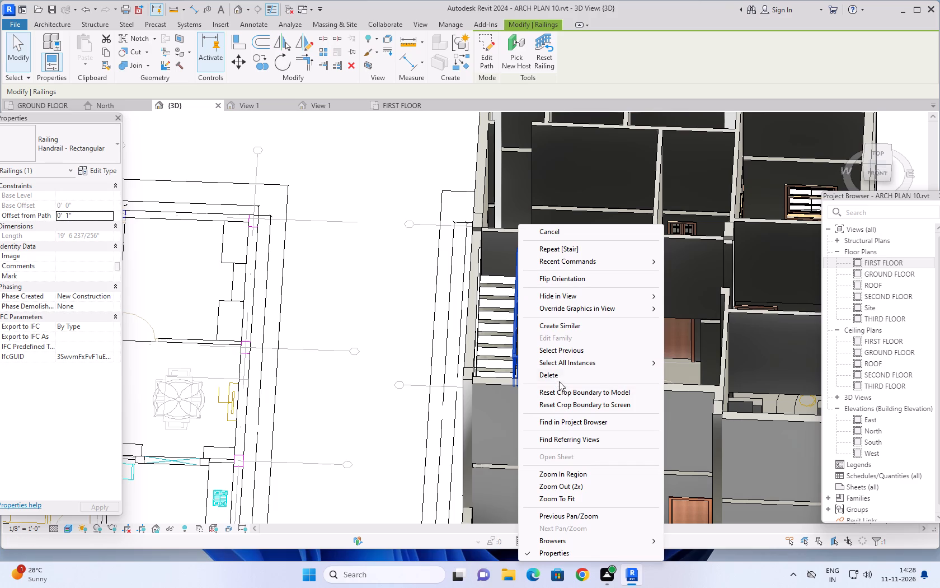
click(561, 375)
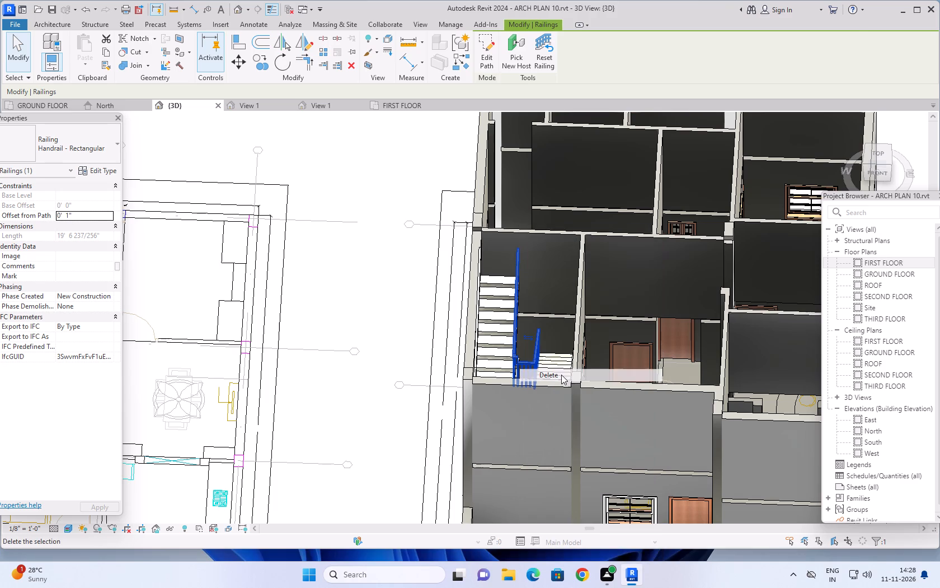
click(482, 251)
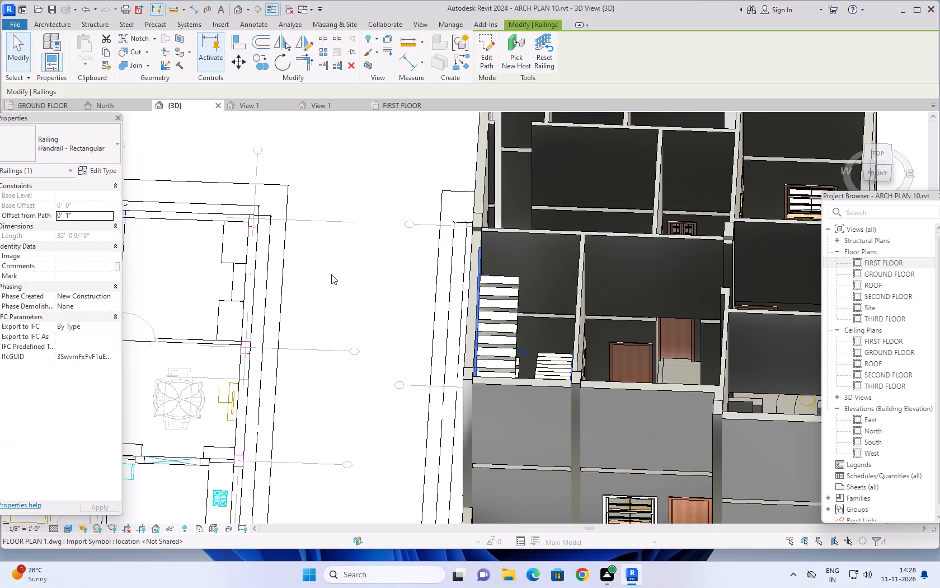
right_click(343, 272)
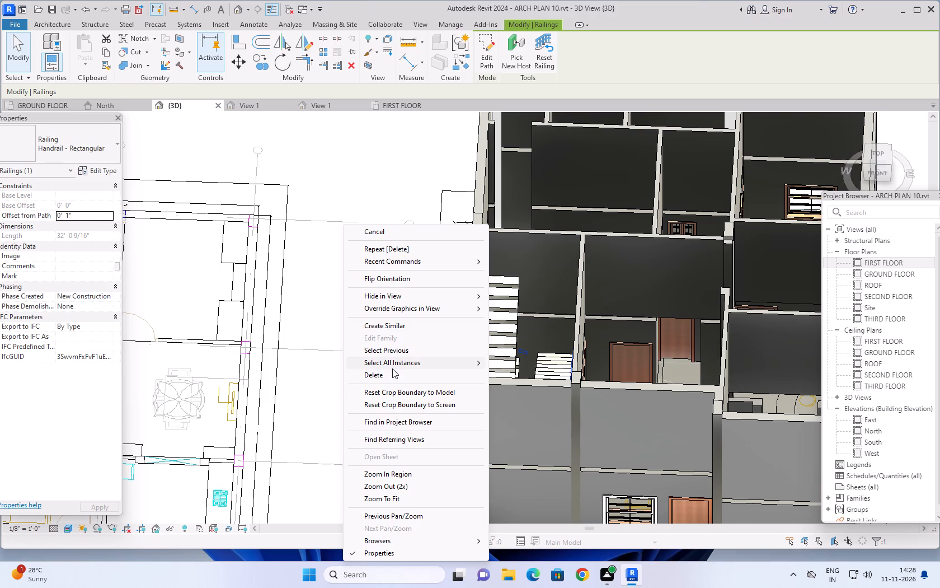
click(392, 371)
Inspect the railing-free stair and the first-floor rooms in 3D from the front, the corner and above.
scroll(367, 310, down, 3)
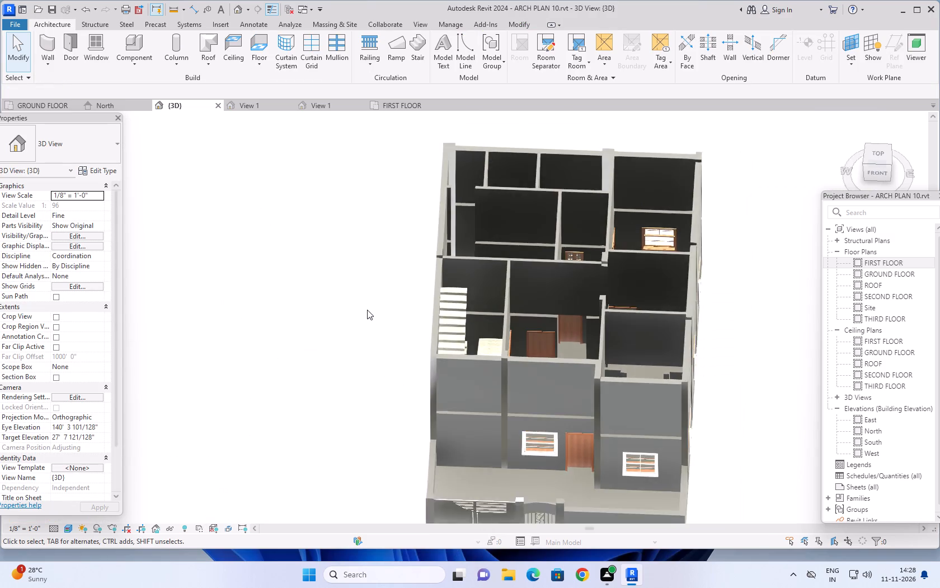
scroll(367, 310, down, 2)
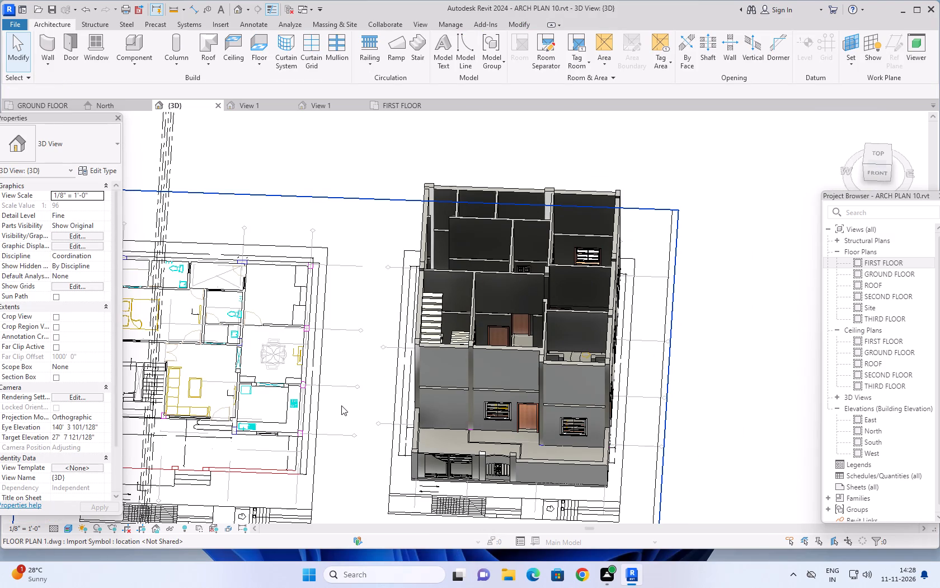
scroll(341, 405, up, 2)
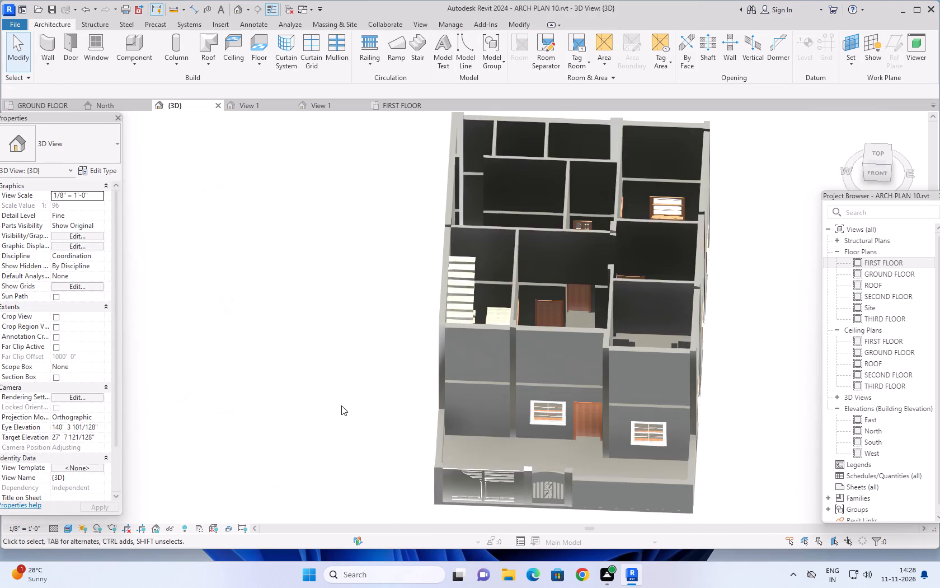
scroll(341, 405, up, 3)
scroll(341, 405, down, 4)
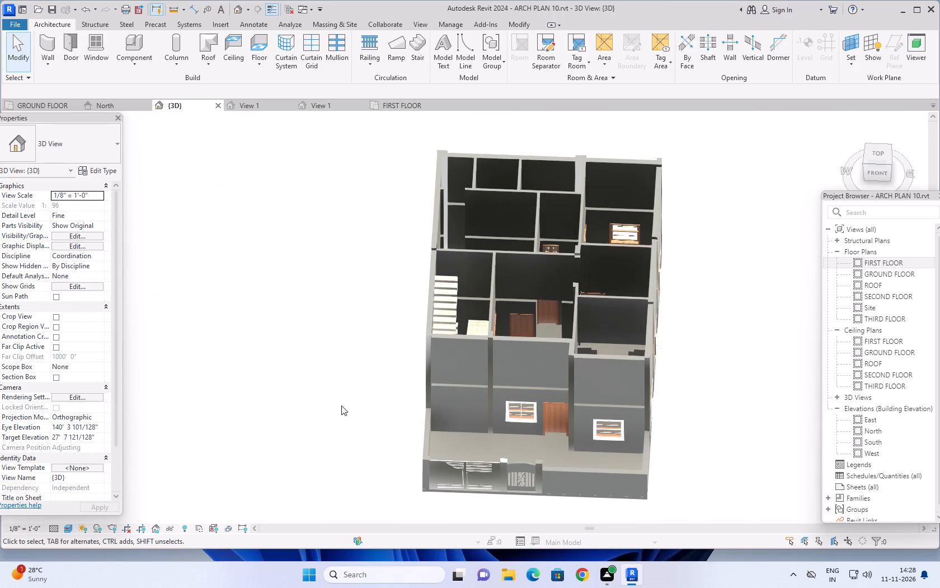
scroll(341, 405, down, 1)
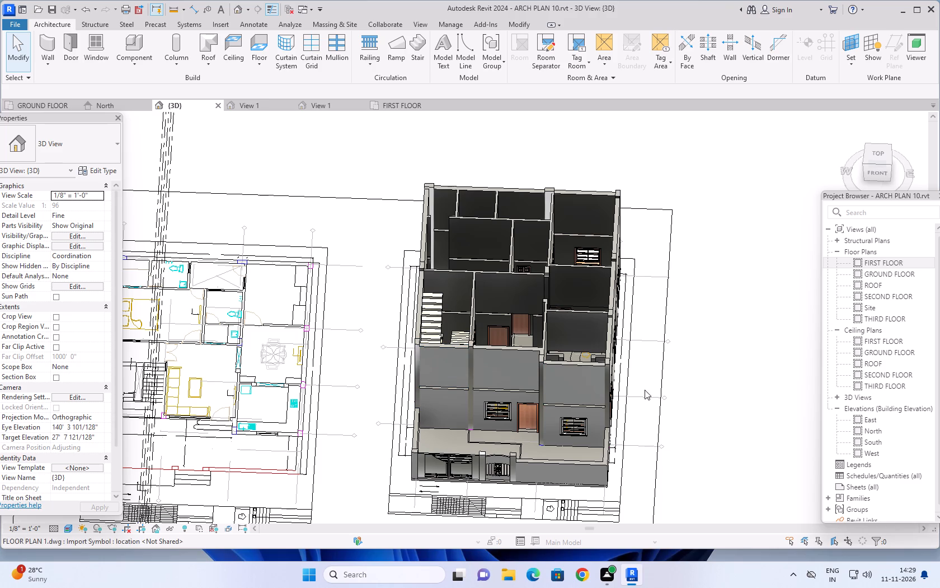
scroll(695, 405, down, 1)
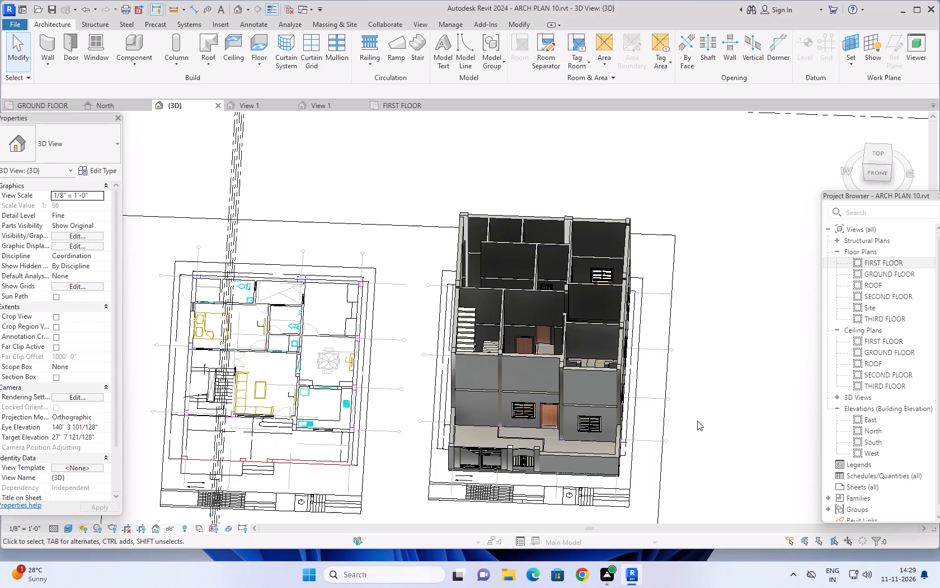
middle_drag(697, 421, 749, 377)
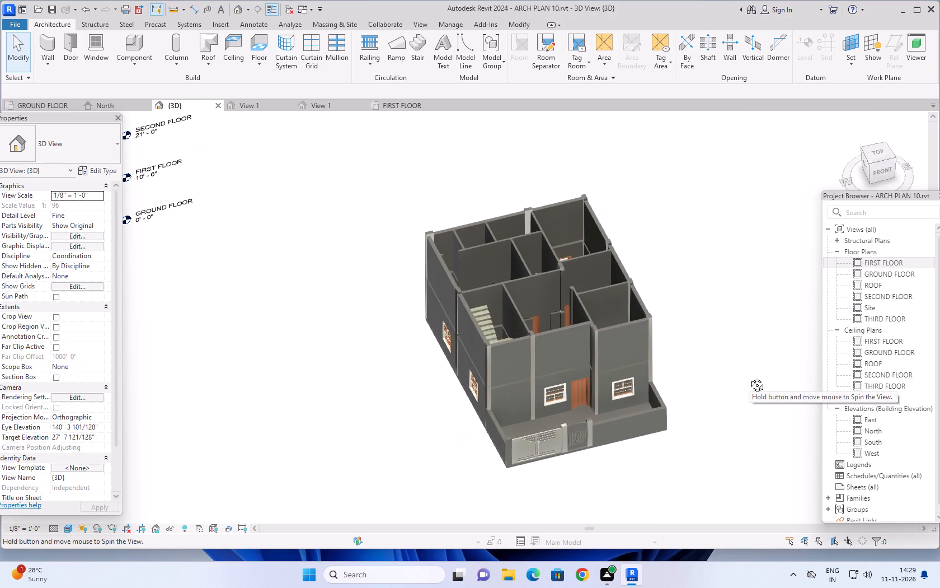
middle_drag(749, 377, 690, 404)
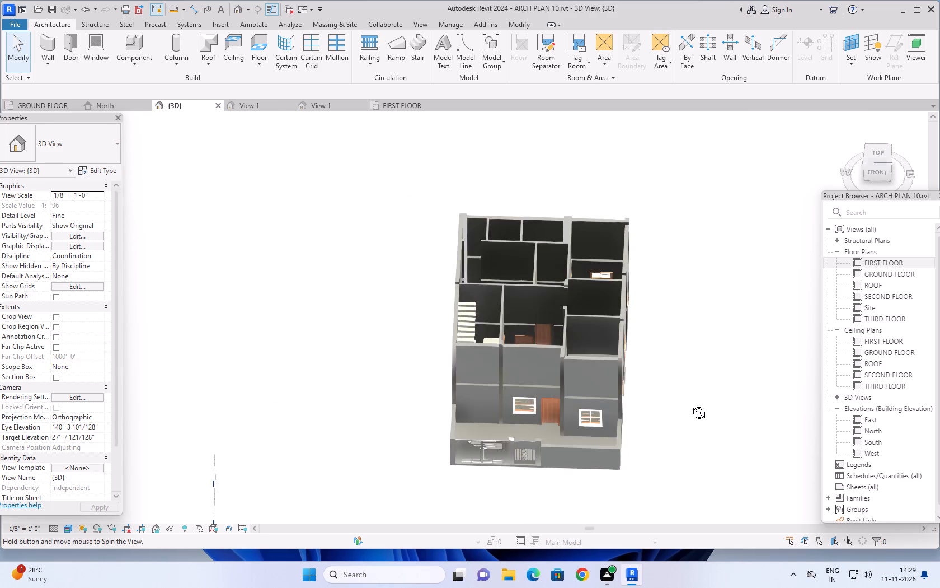
middle_drag(690, 404, 683, 413)
shift+middle_drag(670, 220, 668, 243)
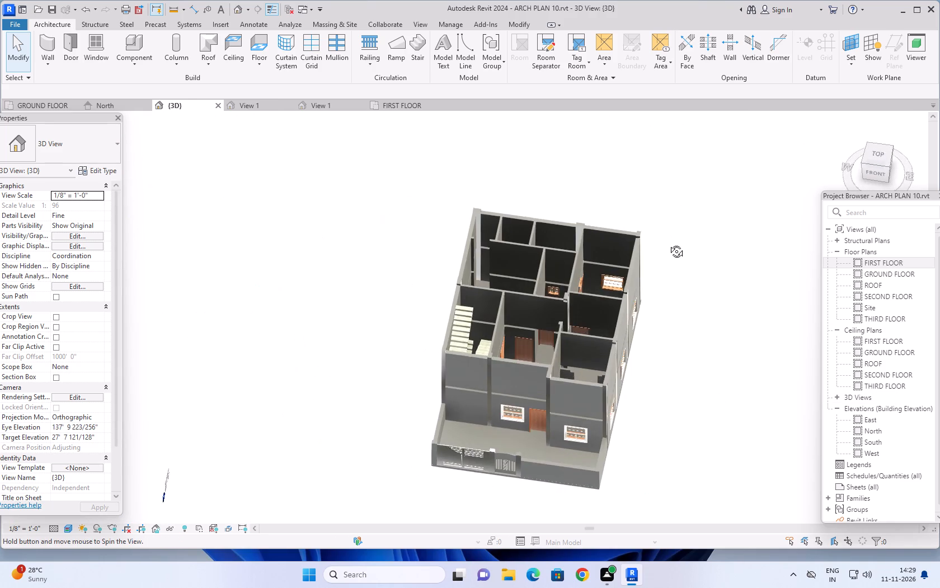
shift+middle_drag(668, 243, 669, 385)
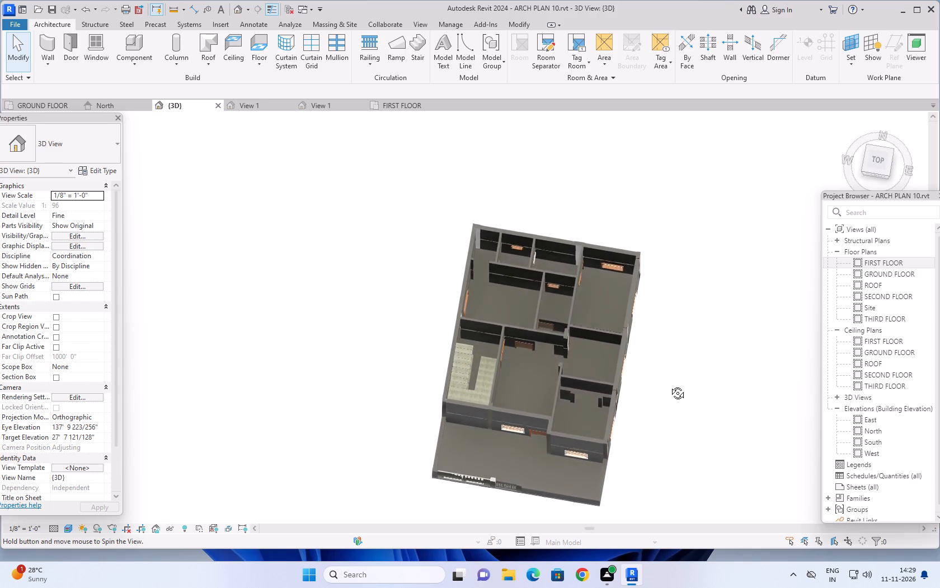
shift+middle_drag(669, 385, 693, 352)
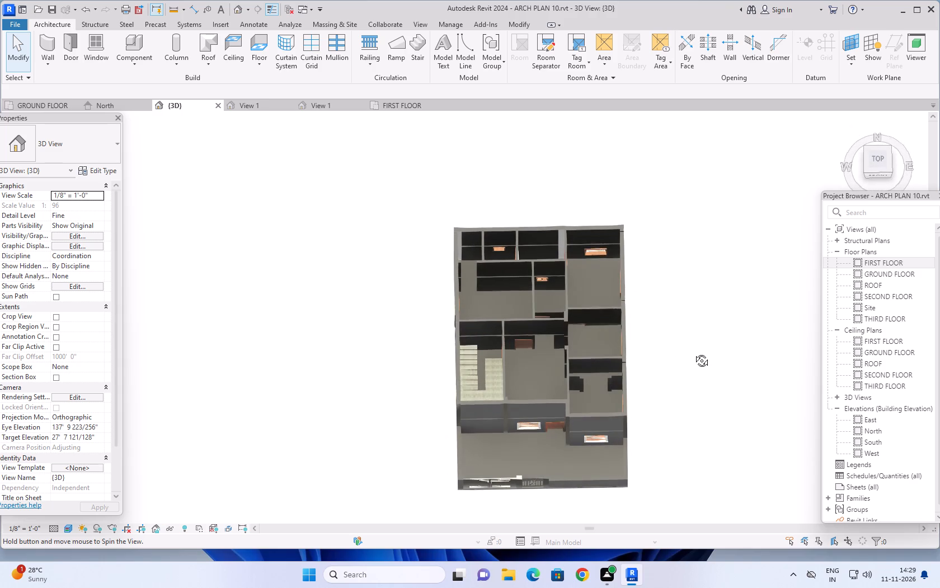
shift+middle_drag(693, 352, 693, 352)
scroll(538, 371, up, 7)
middle_drag(532, 369, 529, 366)
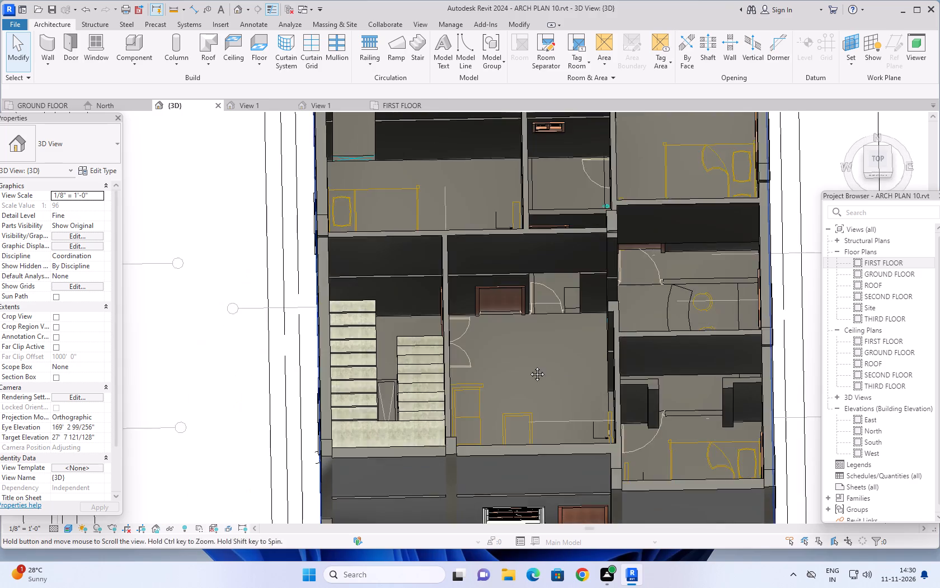
middle_drag(529, 366, 583, 316)
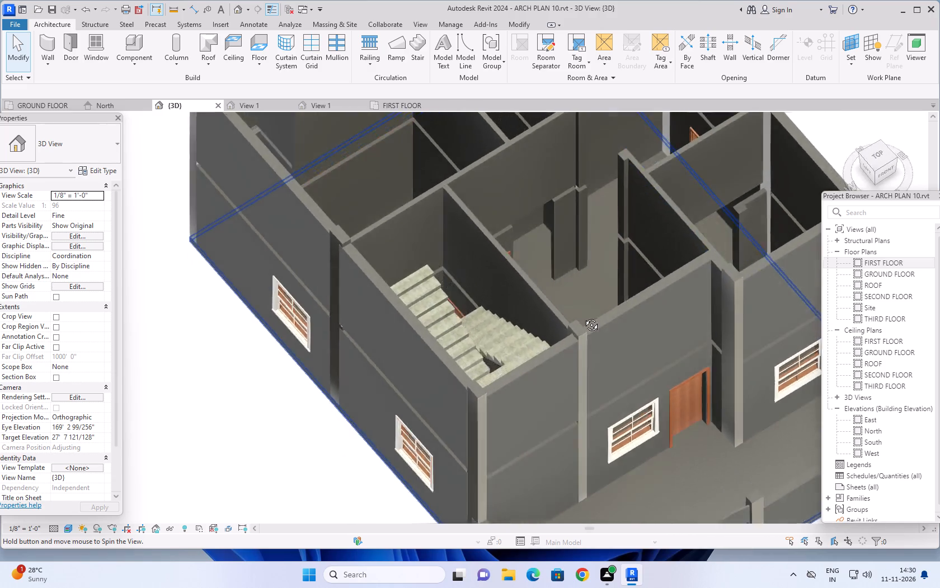
middle_drag(583, 316, 524, 368)
scroll(524, 368, down, 2)
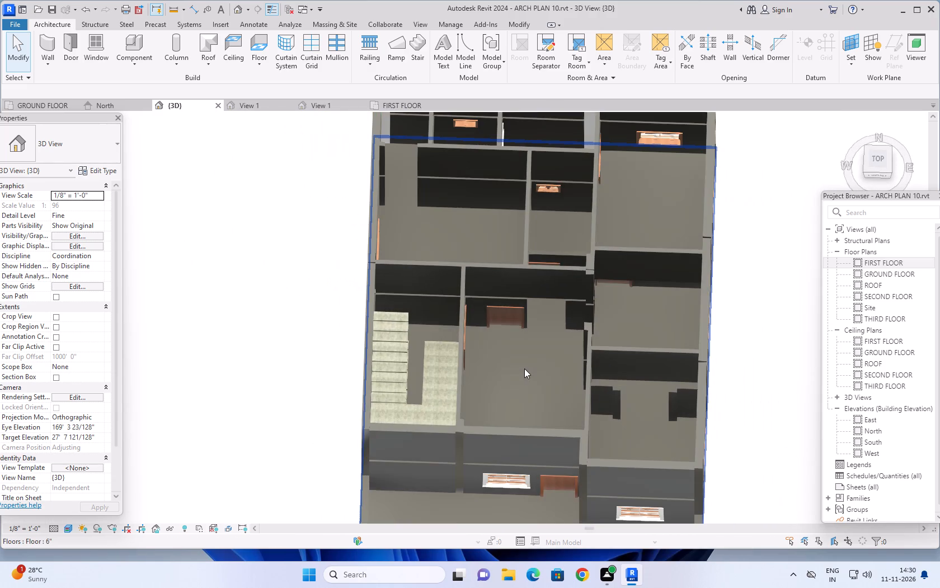
In the first-floor plan, start a 6" architectural floor and sketch a rectangular boundary about 34'-3" deep from the rear stair-side corner to the drawing room's front wall line.
click(412, 106)
scroll(454, 272, down, 4)
middle_drag(591, 210, 591, 214)
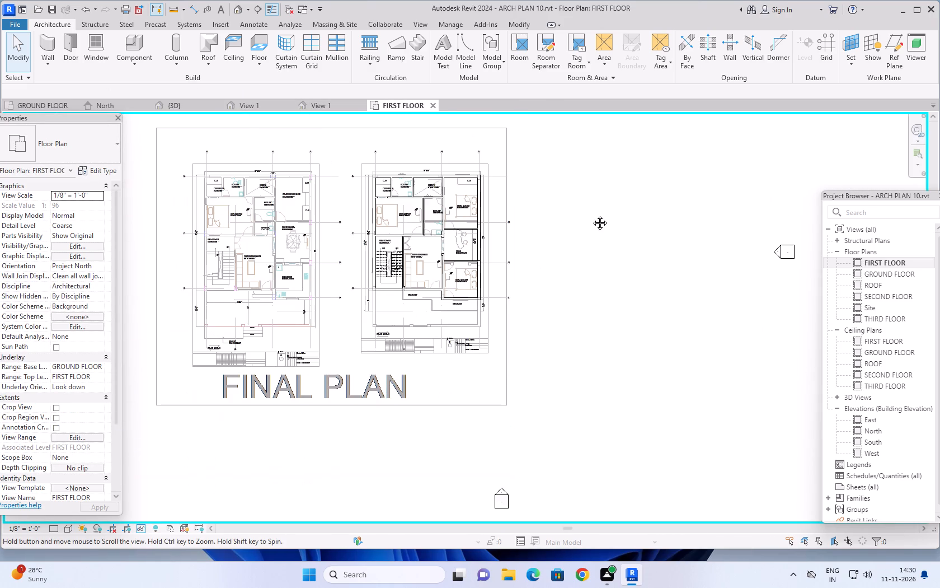
middle_drag(591, 214, 591, 246)
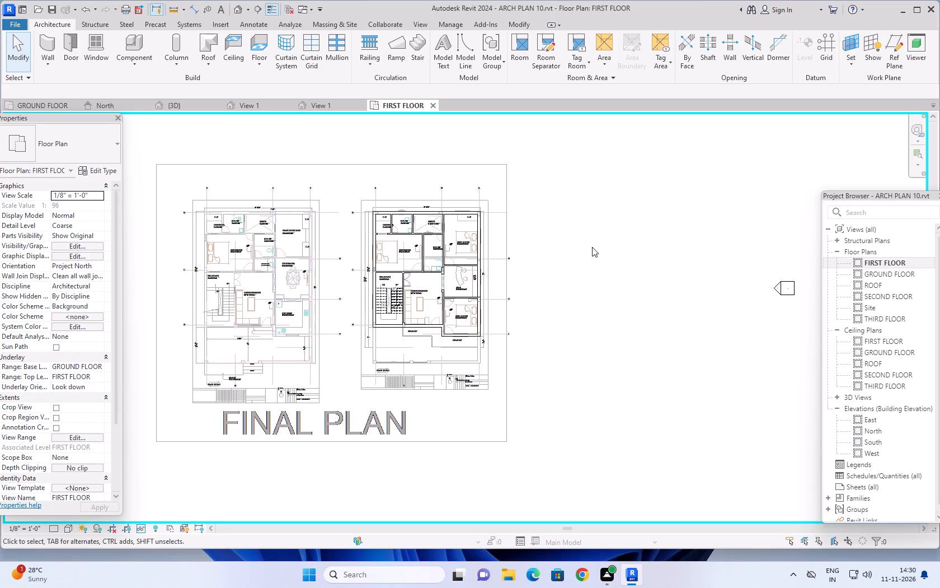
key(Escape)
key(Escape)
key(Escape)
scroll(364, 201, up, 1)
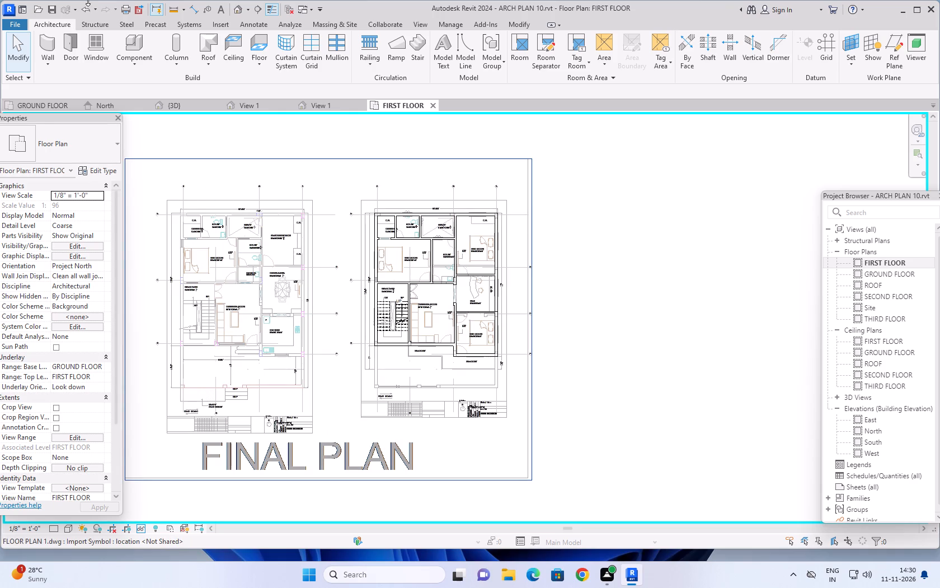
click(257, 66)
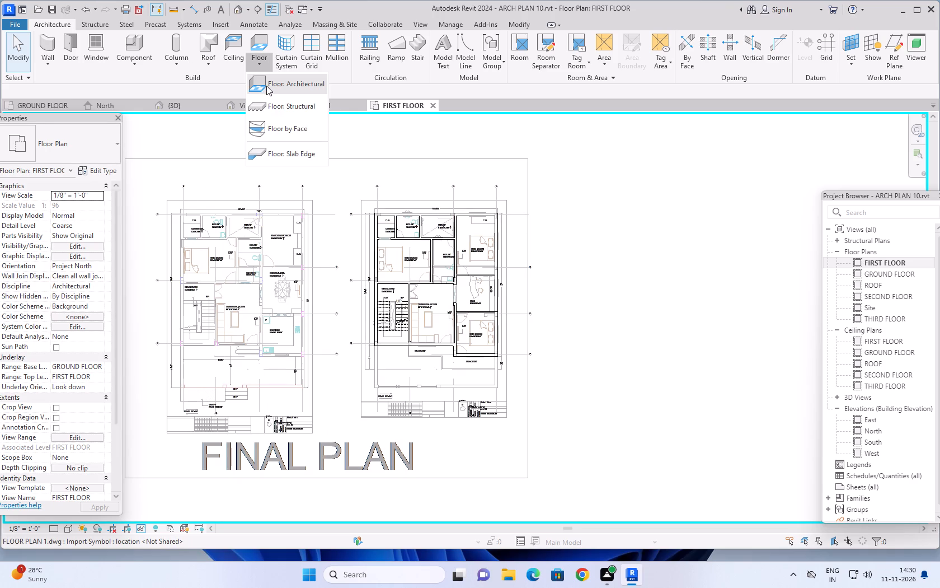
click(266, 86)
scroll(369, 207, up, 4)
middle_drag(697, 265, 668, 207)
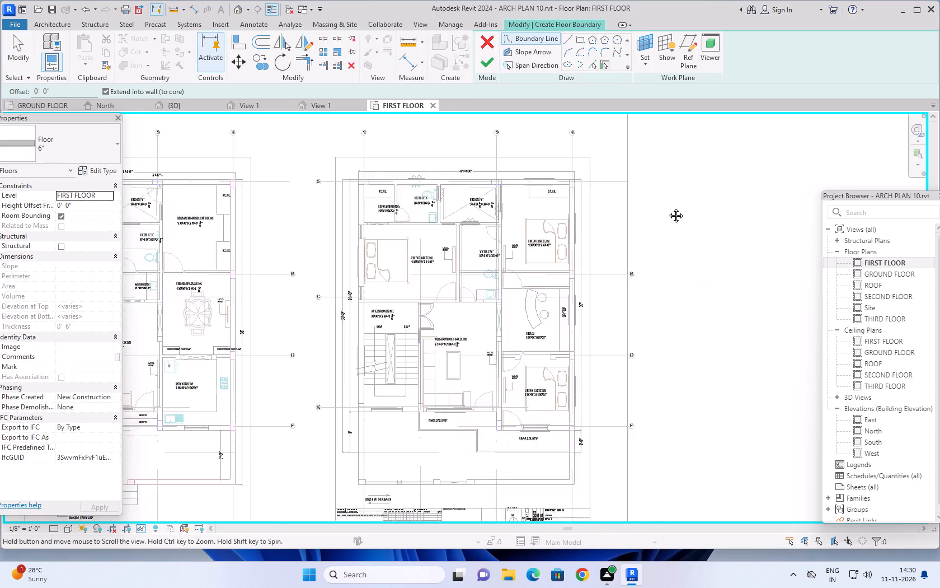
middle_drag(668, 207, 656, 175)
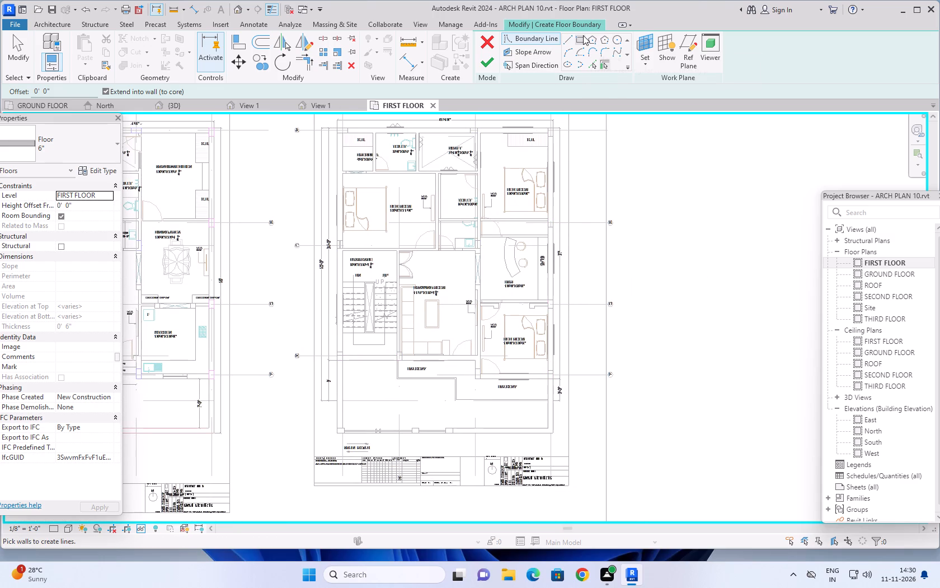
click(581, 41)
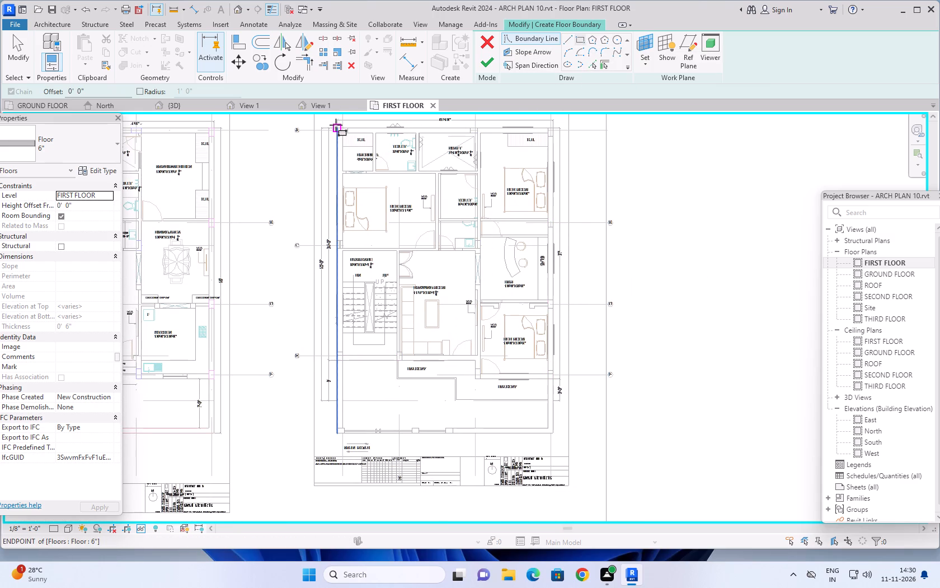
scroll(336, 125, up, 2)
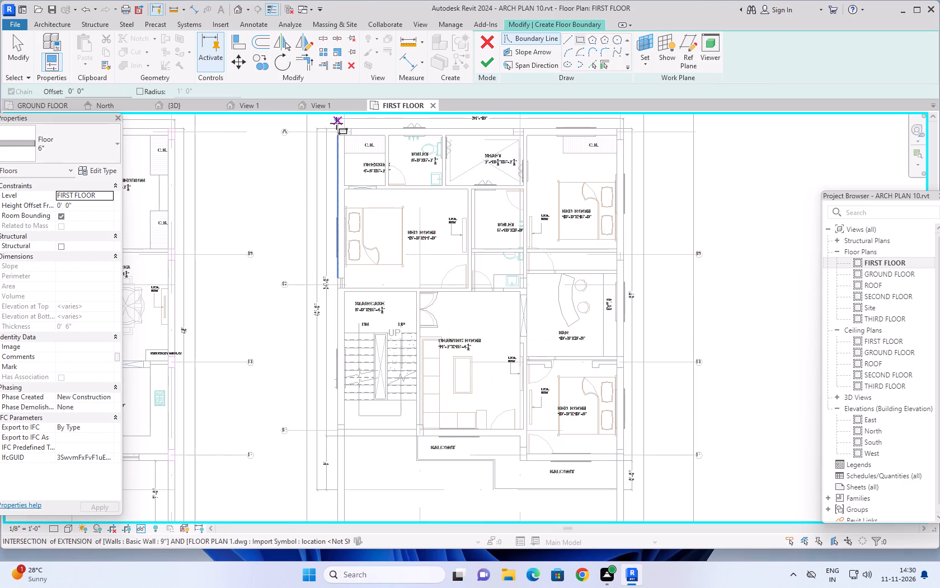
click(337, 128)
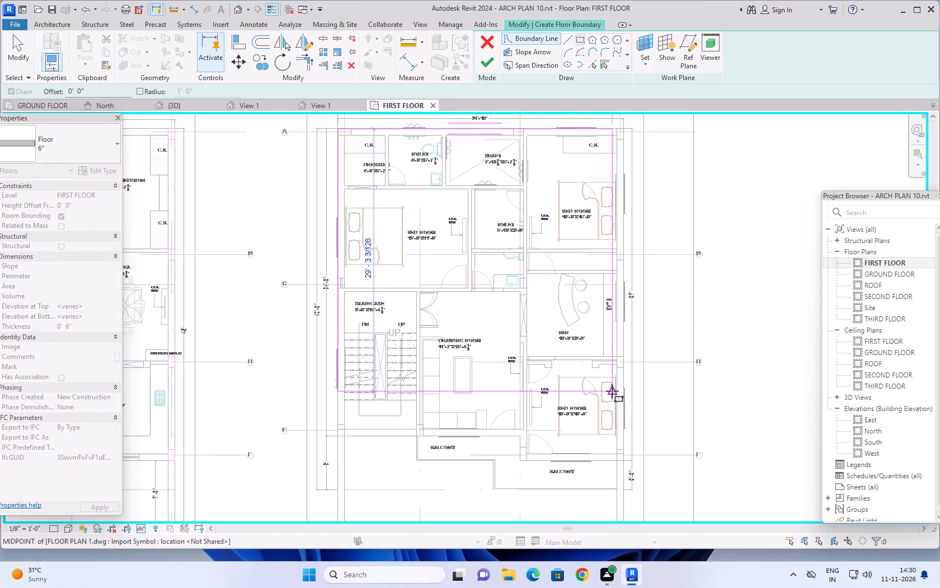
click(631, 438)
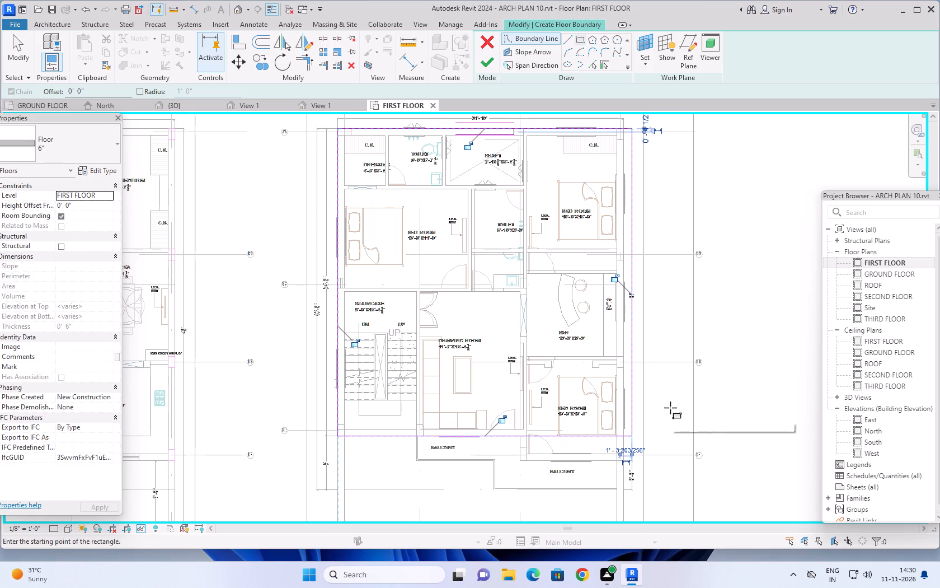
scroll(681, 400, down, 3)
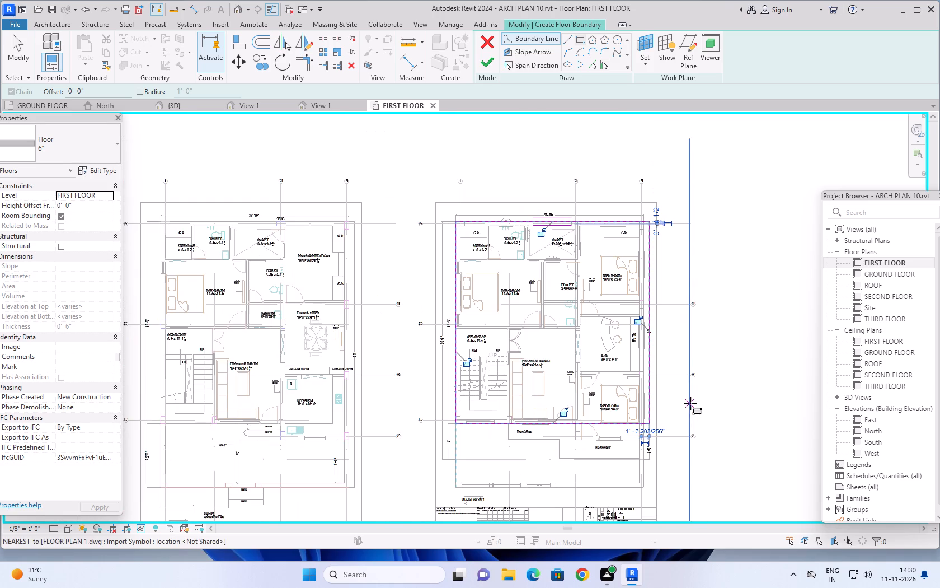
middle_drag(707, 396, 611, 361)
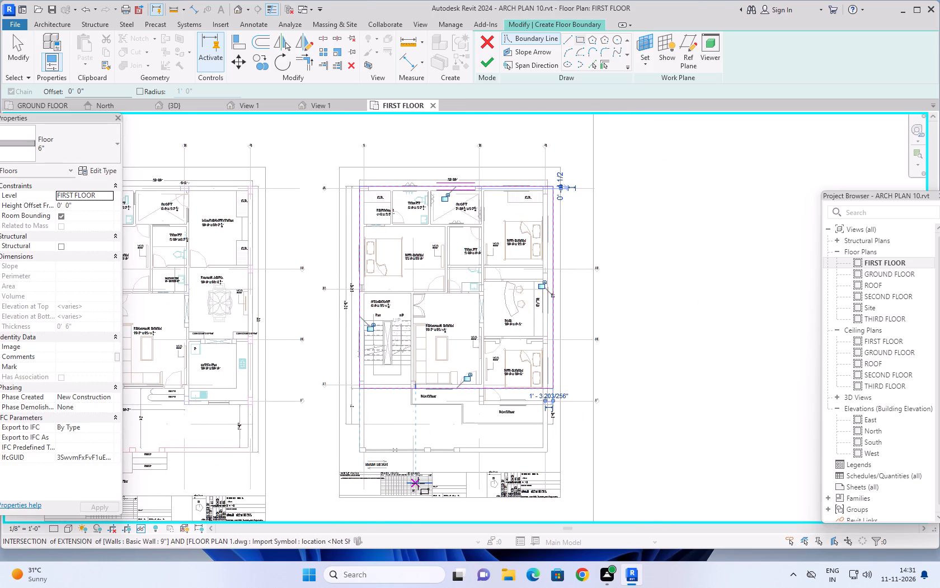
key(Escape)
key(Escape)
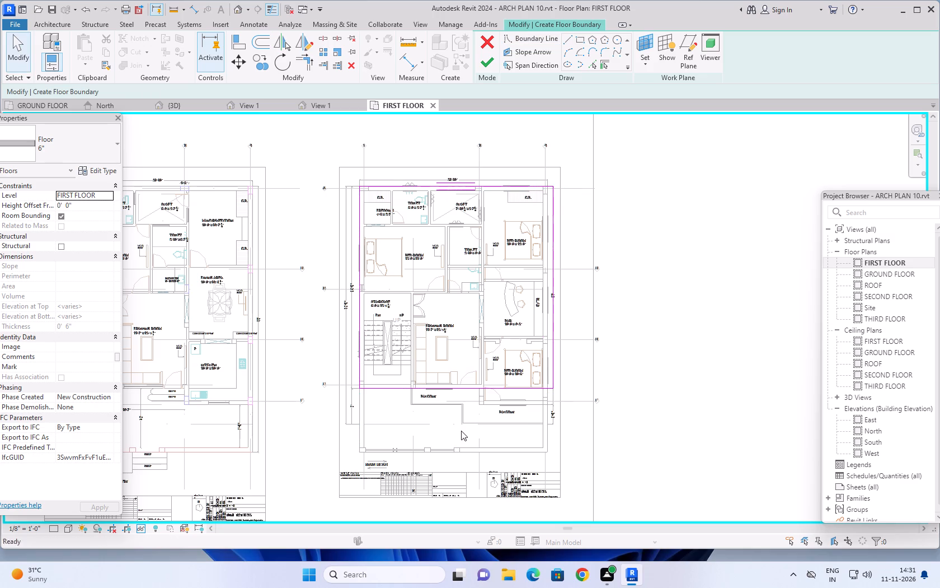
key(Escape)
key(Escape)
key(Escape)
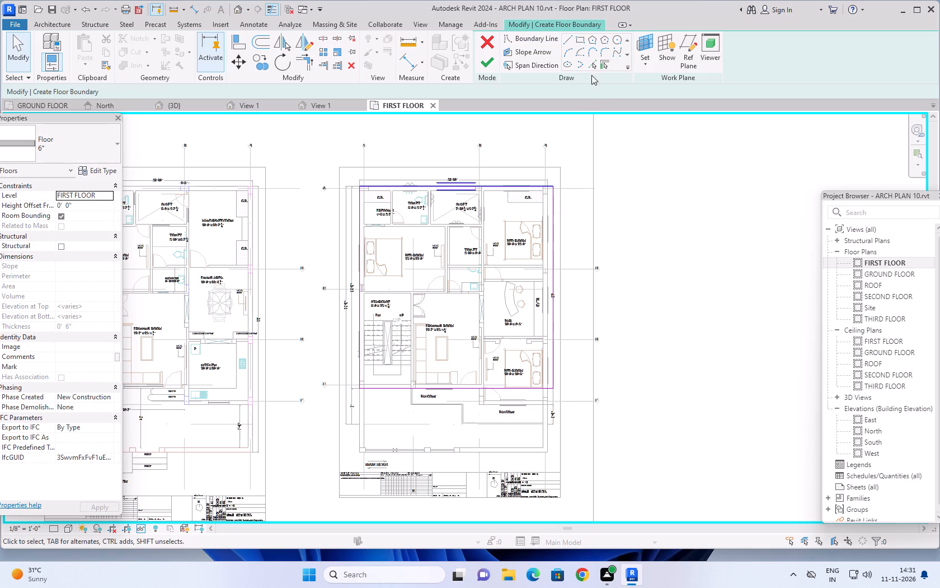
key(Escape)
Draw boundary lines around the drawing room balcony: about 2'-9" out from the staircase wall corner, and about 8'-7" along the balcony's outer edge.
click(565, 36)
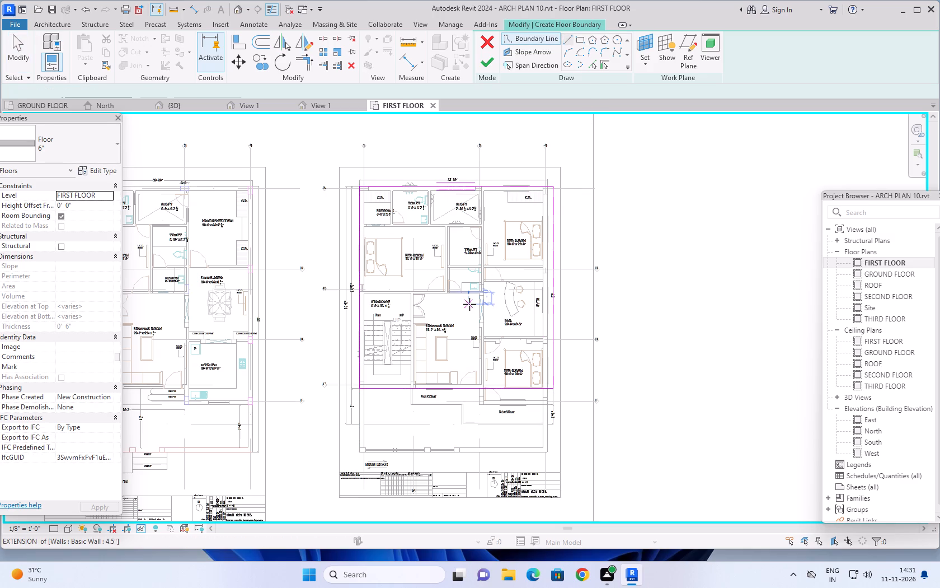
scroll(407, 399, up, 1)
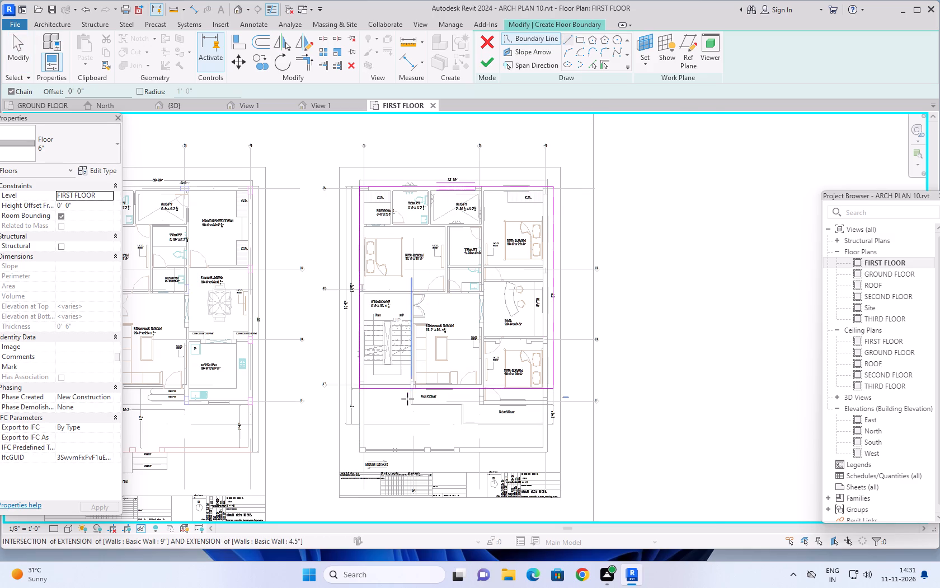
scroll(407, 399, up, 9)
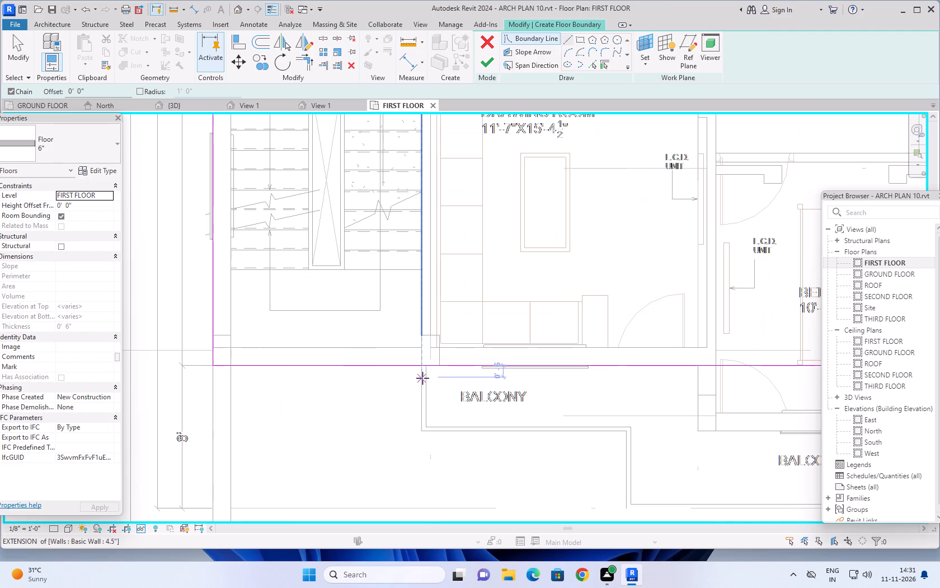
scroll(423, 377, up, 4)
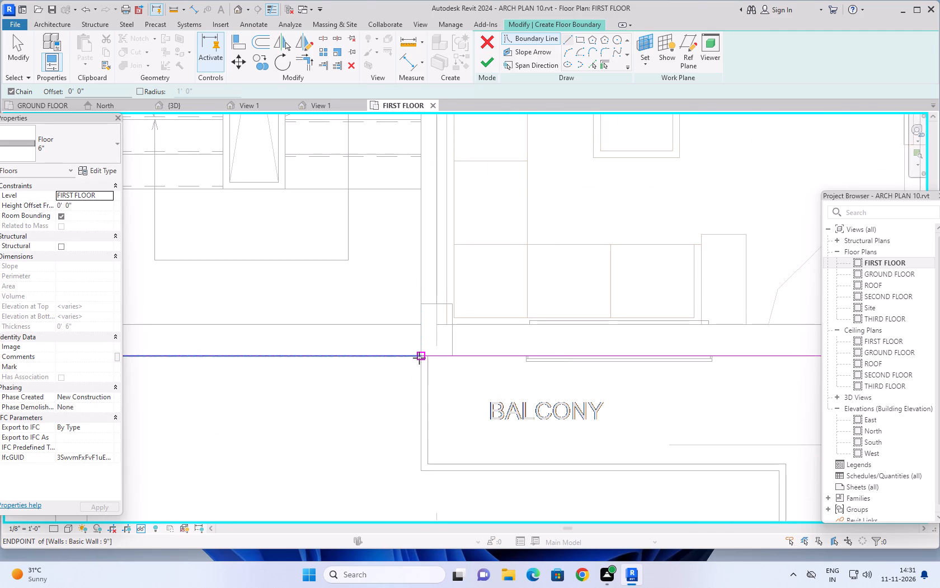
click(419, 358)
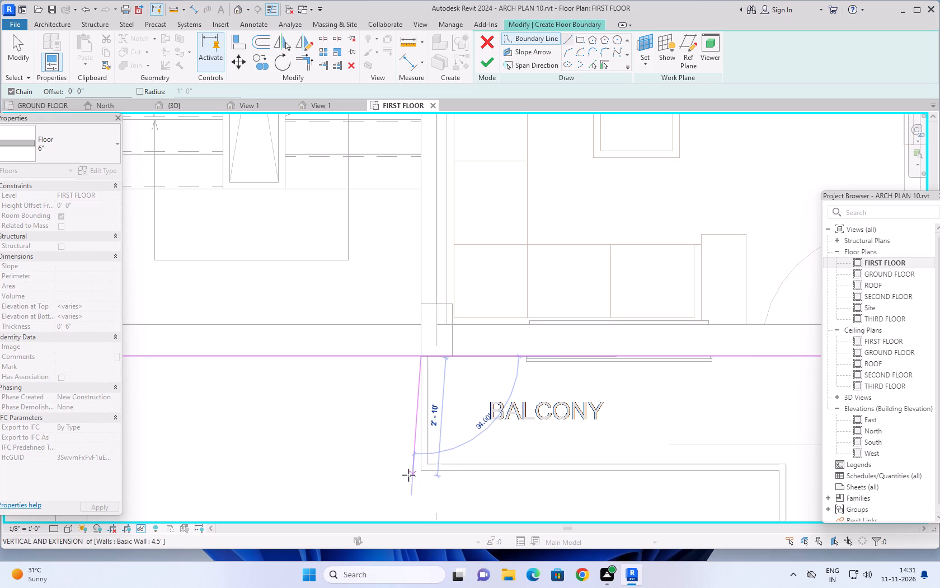
scroll(422, 476, up, 6)
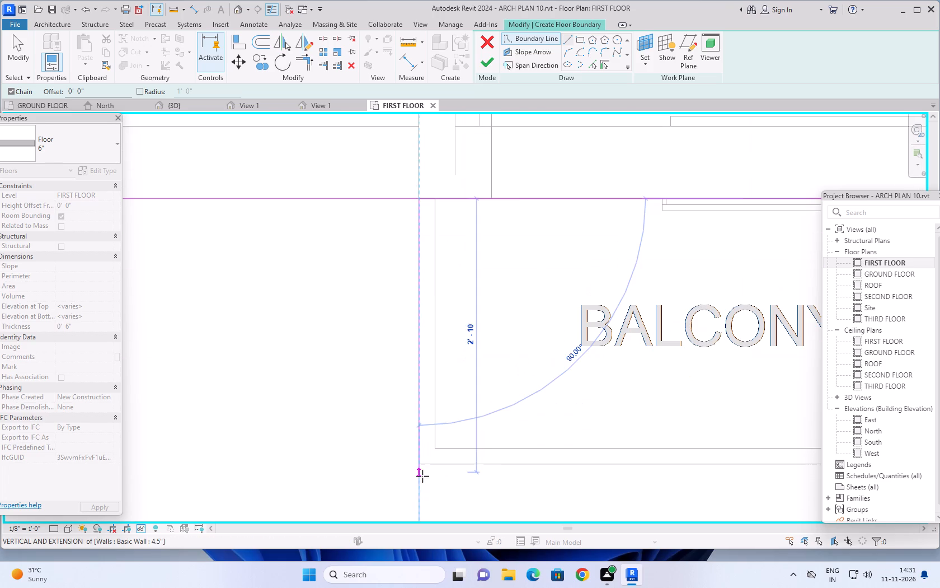
click(419, 464)
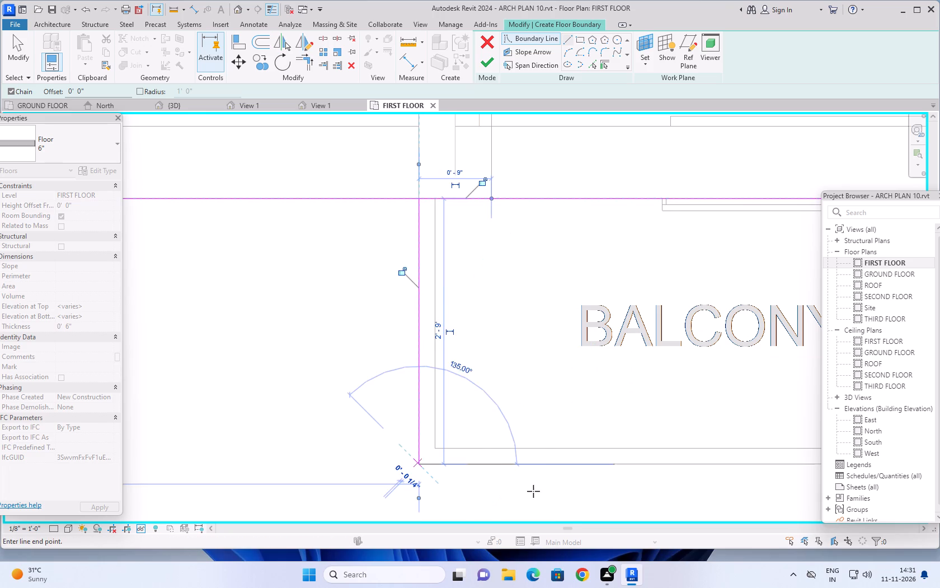
scroll(539, 492, down, 3)
scroll(595, 482, down, 8)
middle_drag(618, 490, 535, 480)
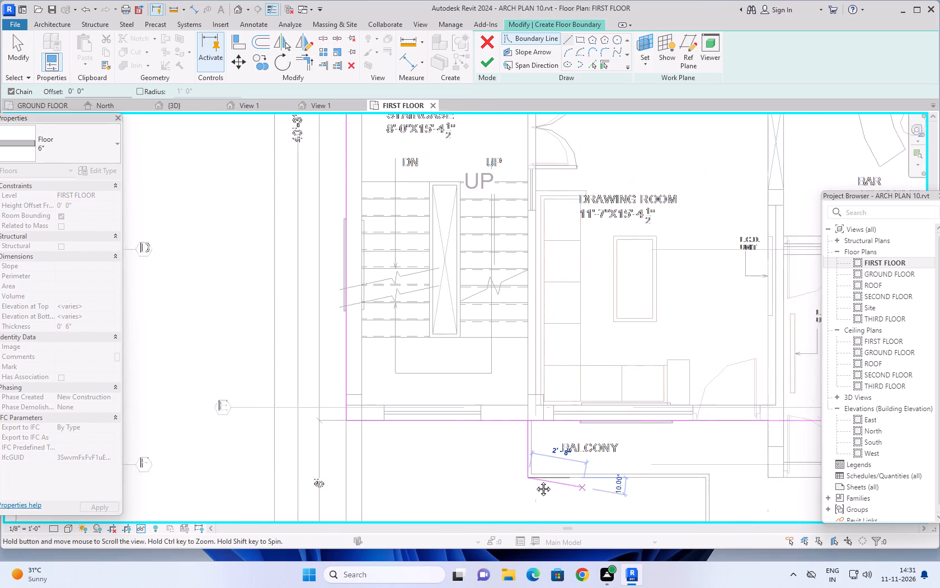
middle_drag(535, 480, 388, 450)
scroll(495, 448, up, 4)
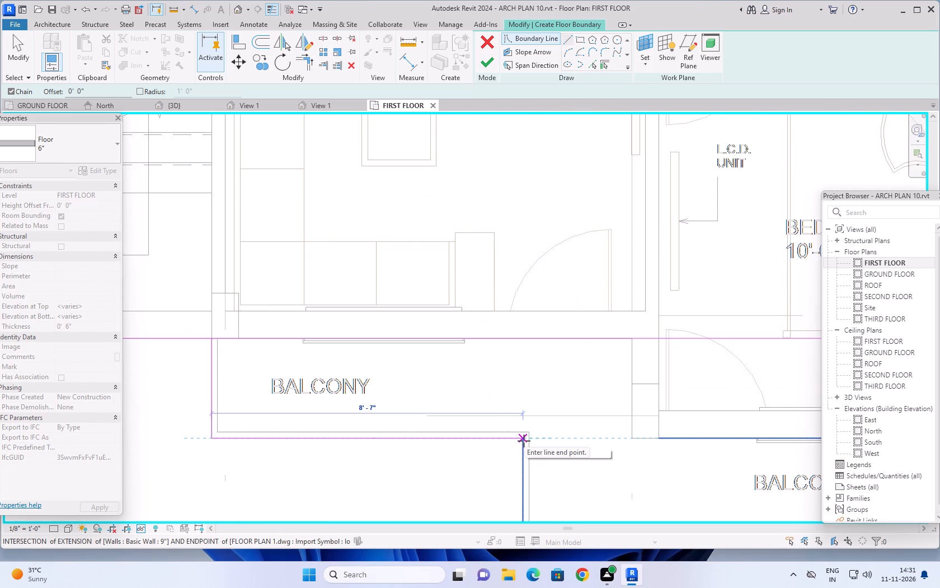
scroll(524, 441, up, 5)
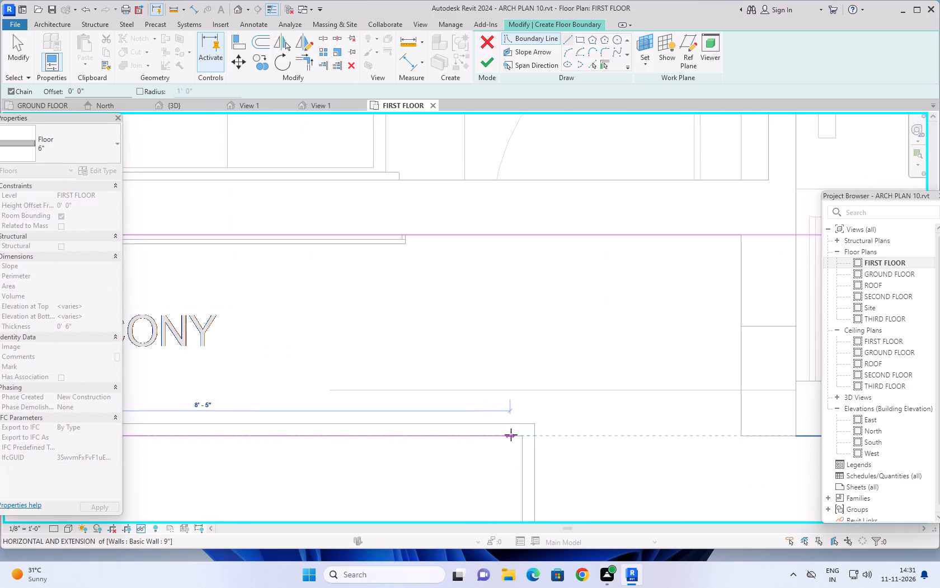
click(523, 437)
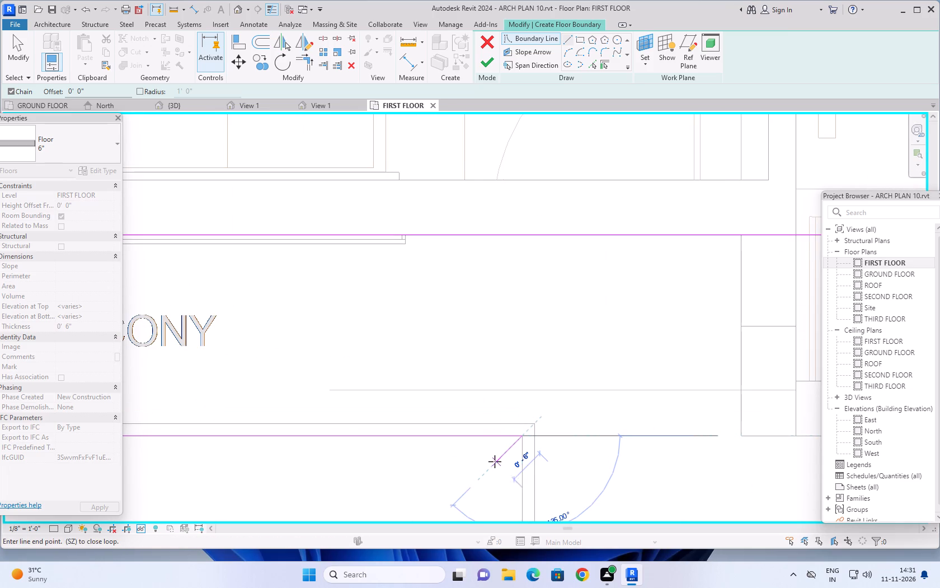
Continue the floor boundary about 3'-4" outward along the balcony's stepped edge to the outer corner of the bedroom balcony.
scroll(494, 464, down, 3)
scroll(505, 449, up, 10)
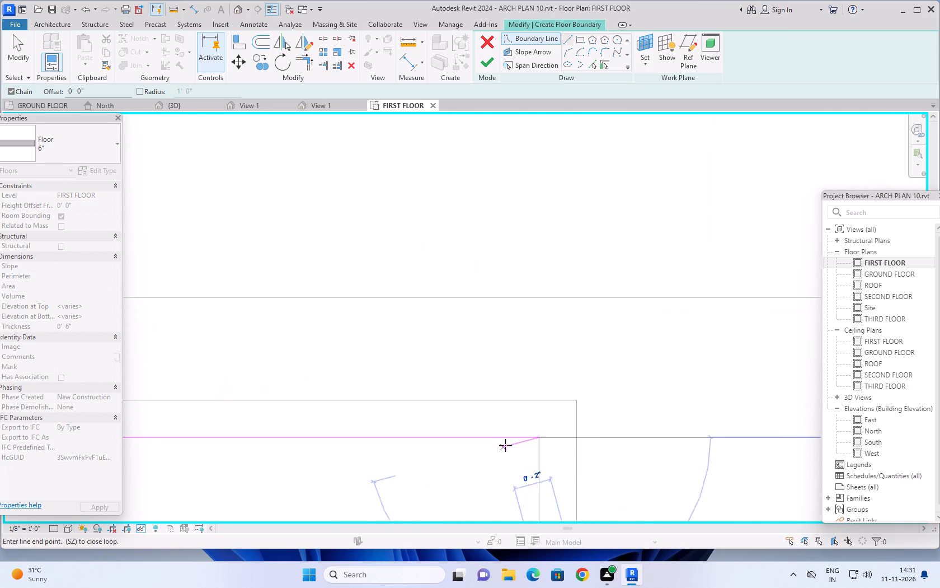
scroll(505, 445, up, 9)
scroll(504, 455, down, 4)
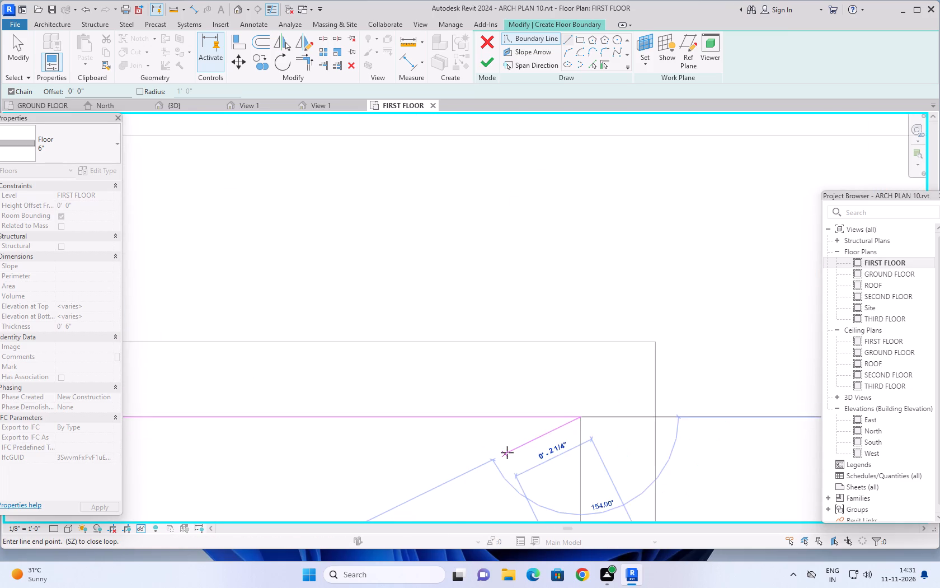
scroll(507, 452, down, 14)
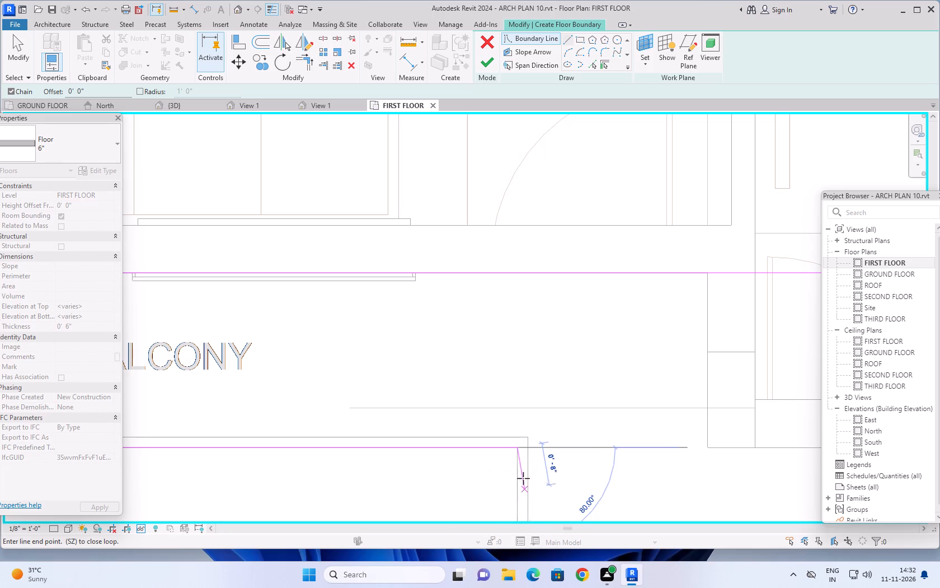
scroll(523, 474, down, 8)
middle_drag(519, 462, 514, 414)
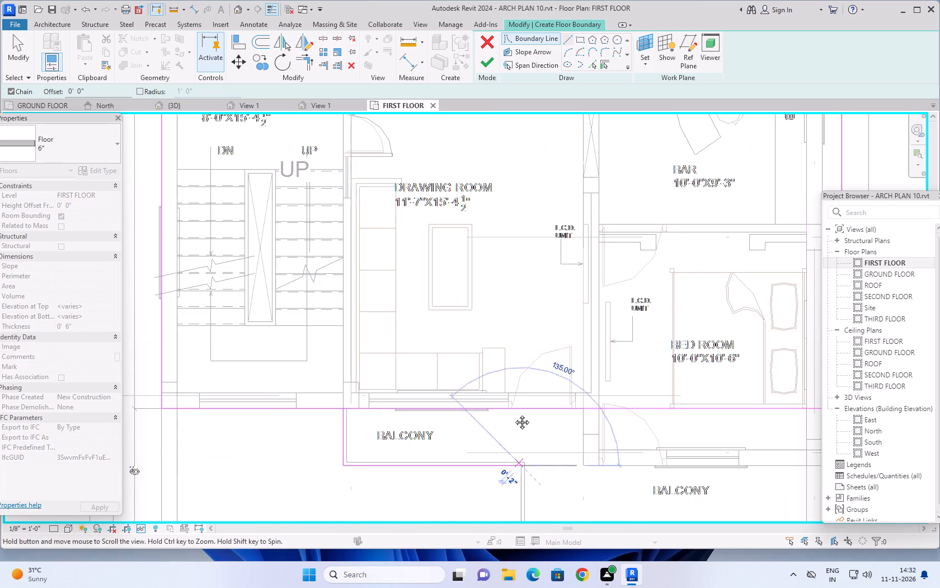
middle_drag(514, 414, 505, 310)
scroll(505, 379, up, 6)
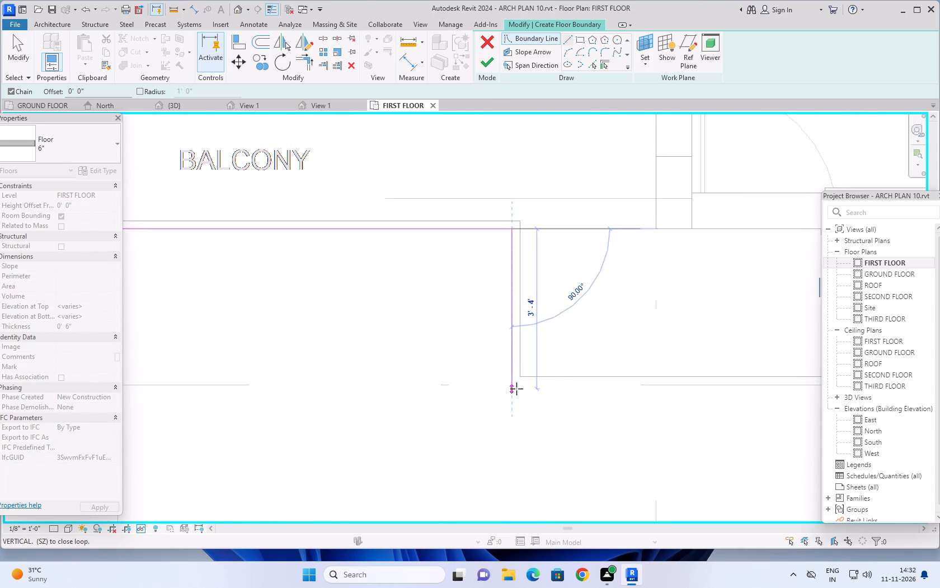
click(516, 384)
Draw the bedroom balcony boundary: about 14'-6" along its outer edge, and about 6'-0" back to the drawing room's front wall line.
scroll(624, 420, down, 4)
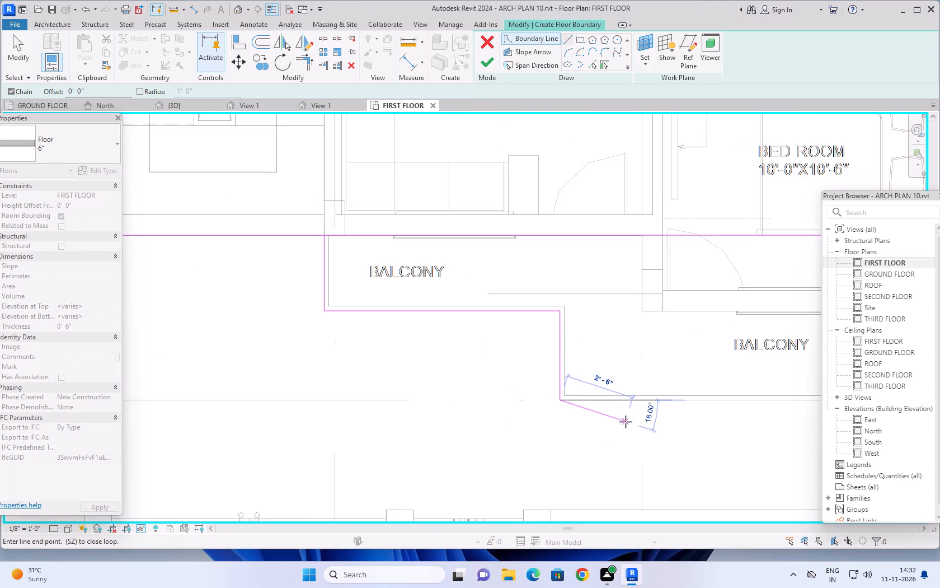
scroll(626, 422, down, 8)
middle_drag(617, 424, 434, 408)
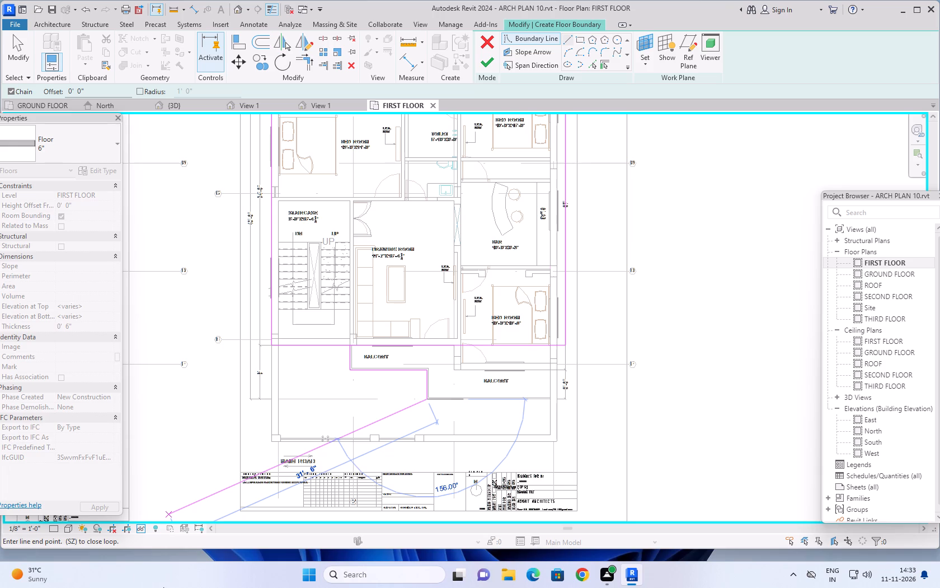
scroll(163, 587, down, 1)
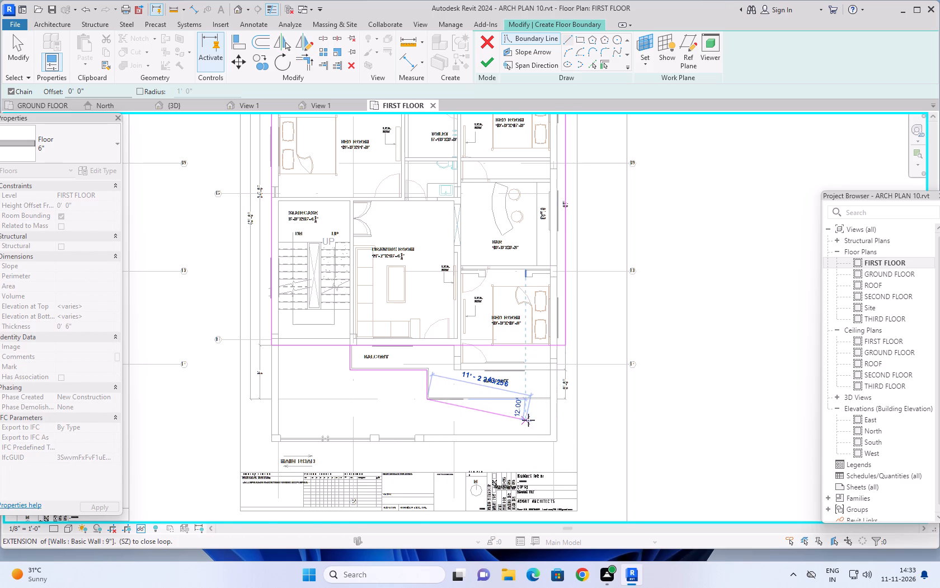
scroll(528, 420, down, 4)
scroll(526, 419, up, 5)
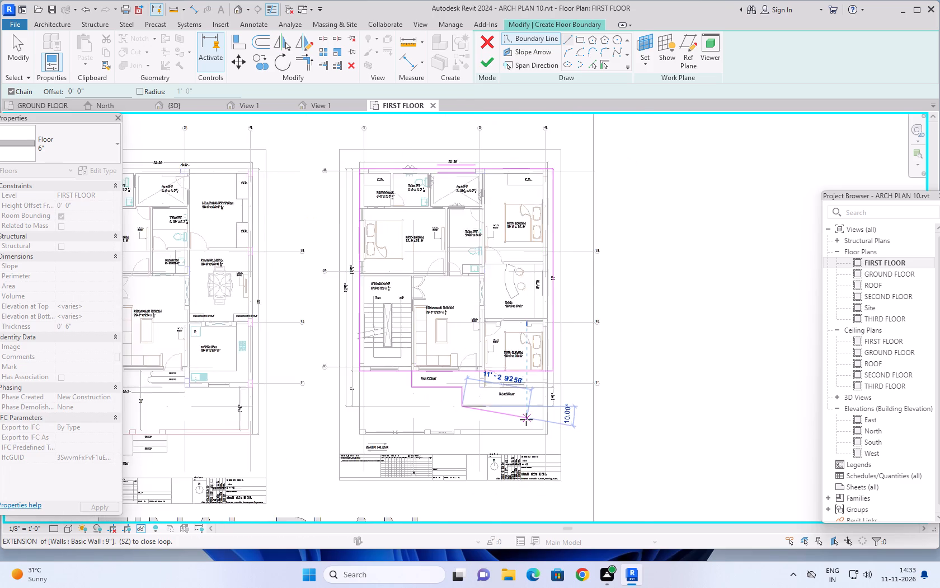
scroll(525, 419, up, 5)
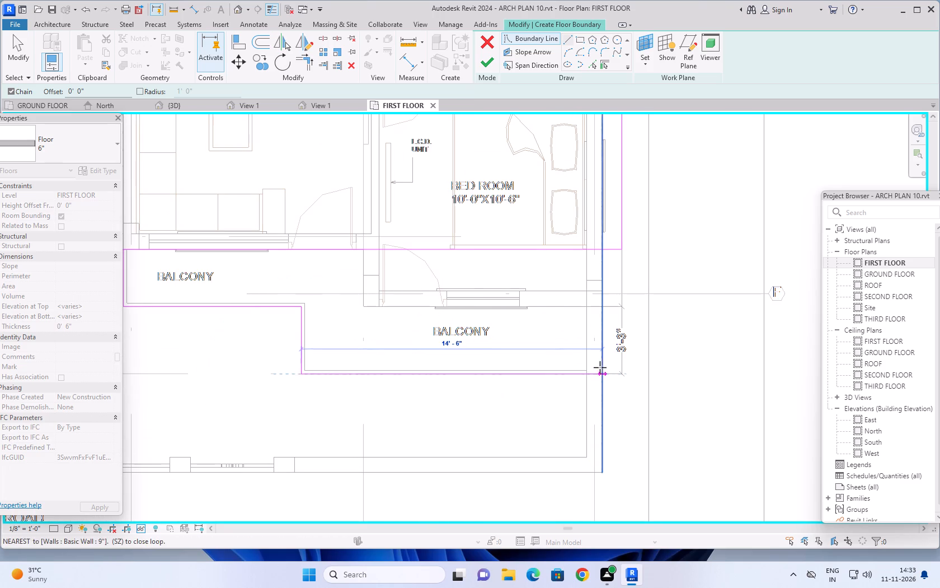
click(603, 374)
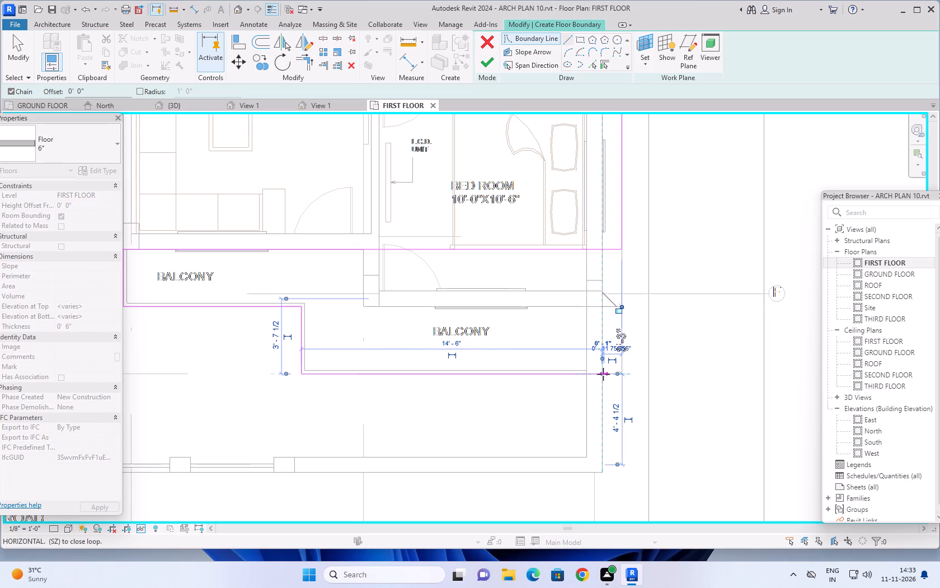
click(604, 249)
key(Escape)
scroll(612, 298, down, 3)
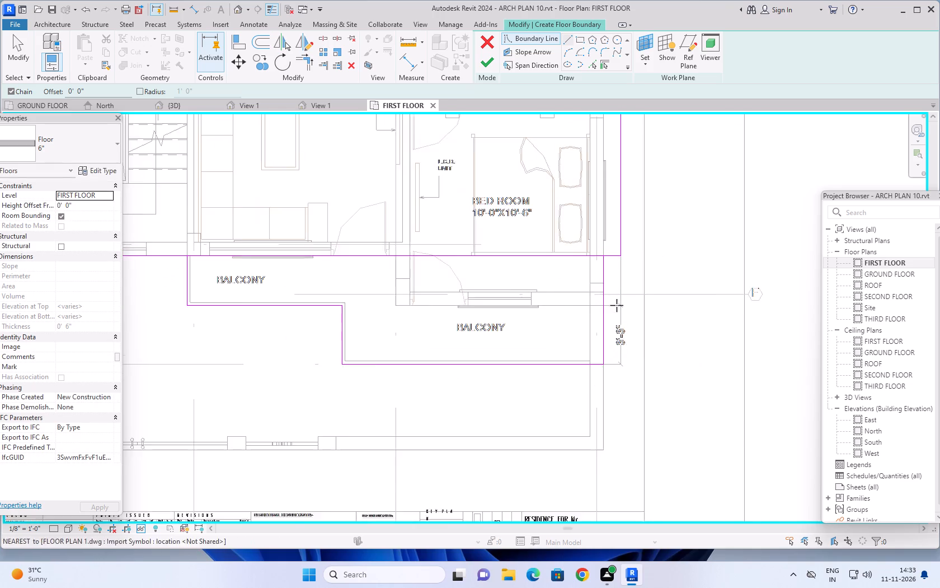
scroll(617, 305, down, 1)
key(Escape)
key(Escape)
key(Escape)
key(Escape)
scroll(644, 328, down, 1)
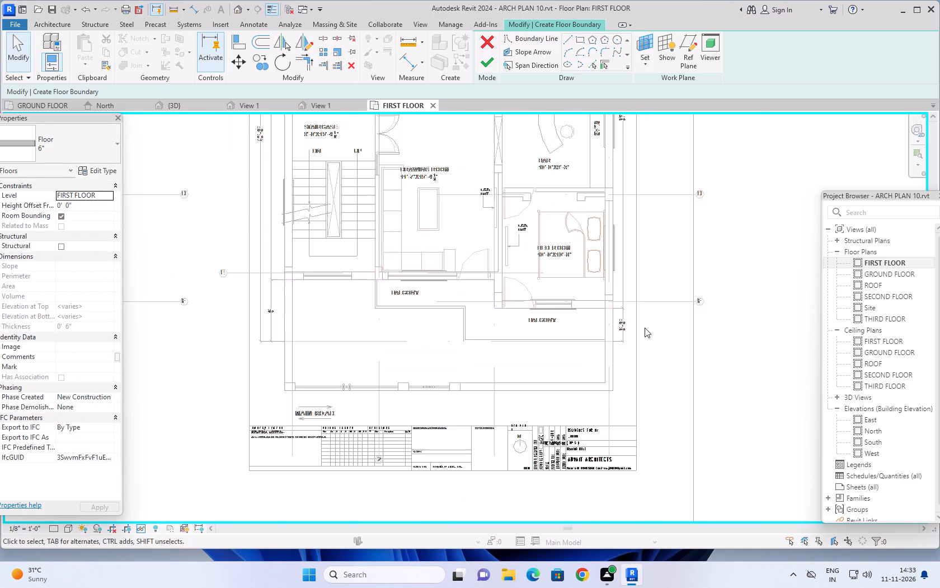
scroll(645, 328, down, 1)
middle_drag(646, 328, 593, 401)
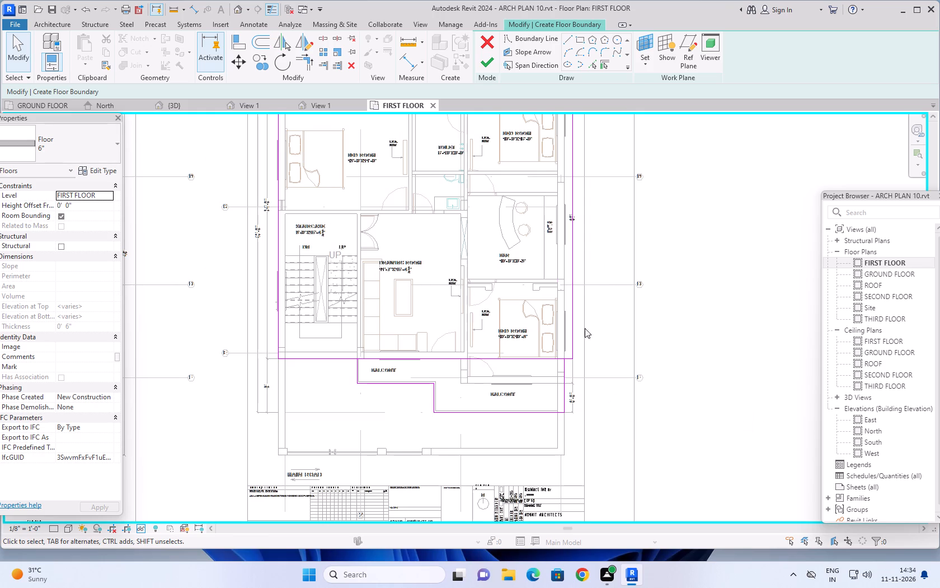
Align the long floor boundary line beside the bar and bedroom with the outer face of the 9" wall.
click(234, 38)
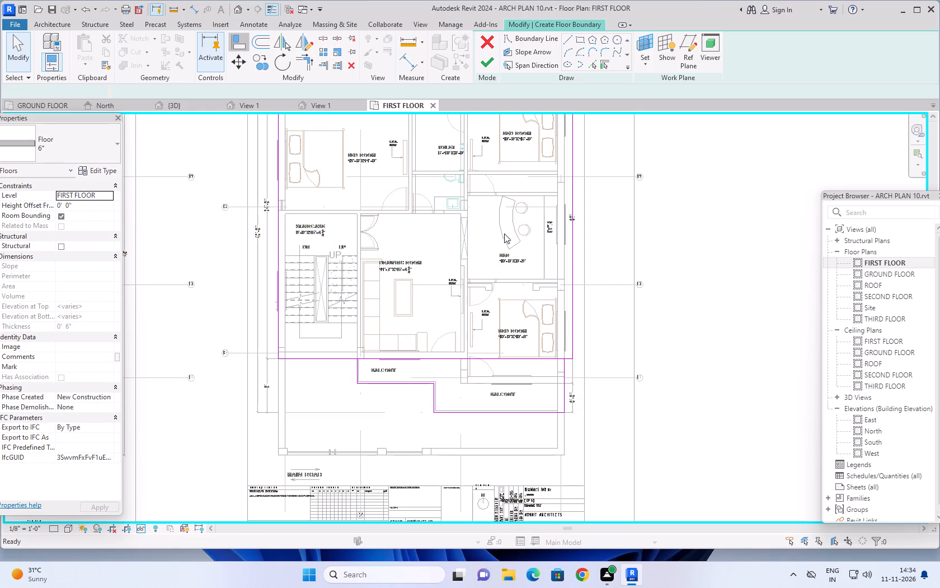
click(563, 300)
click(571, 297)
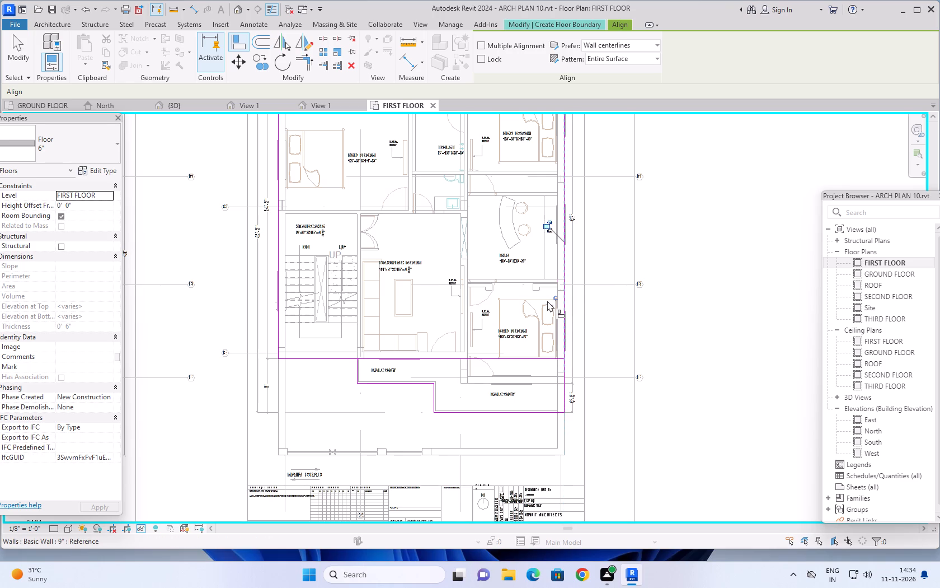
Trim the floor boundary into one closed outline at the front bedroom's outer wall and at the staircase-side balcony corner.
scroll(547, 301, down, 5)
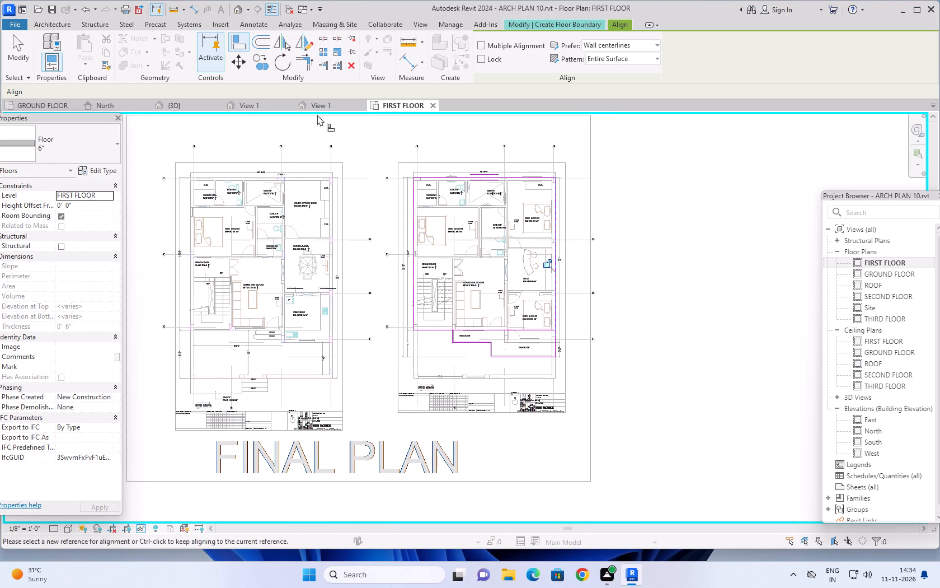
click(303, 64)
scroll(551, 336, up, 6)
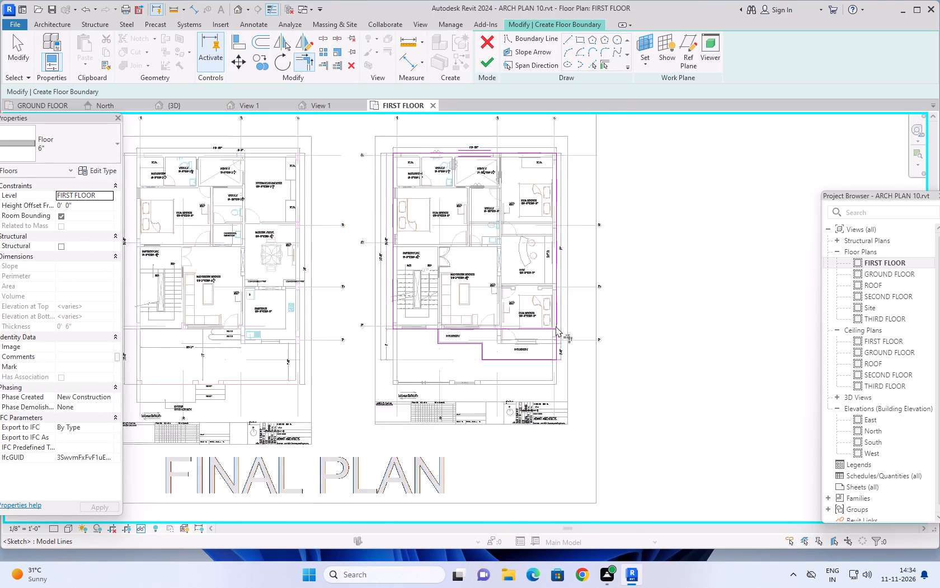
scroll(557, 326, up, 5)
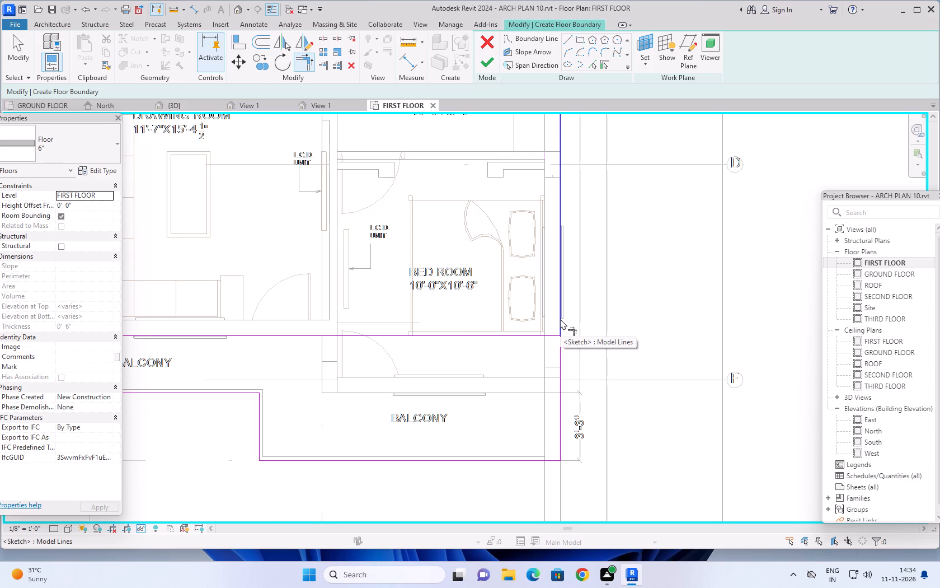
click(560, 319)
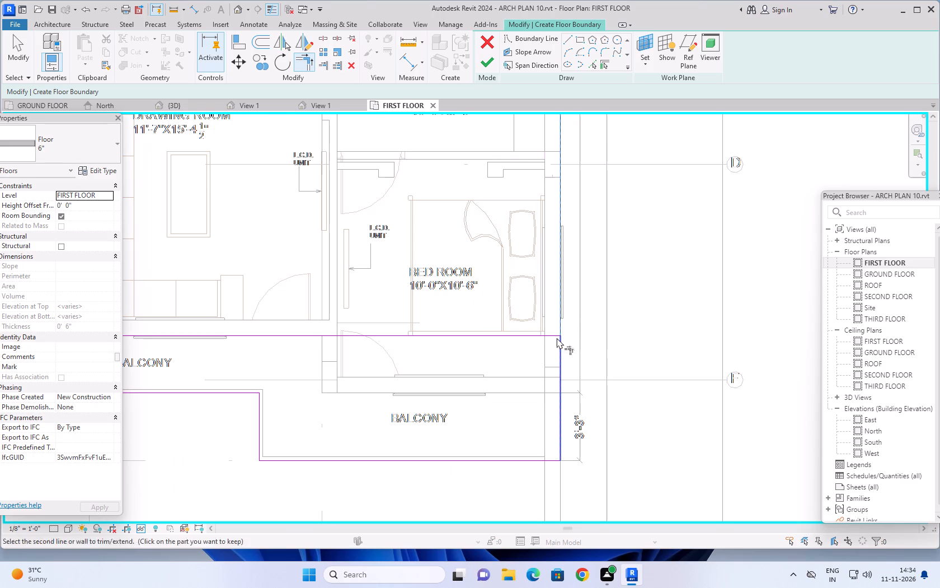
click(561, 350)
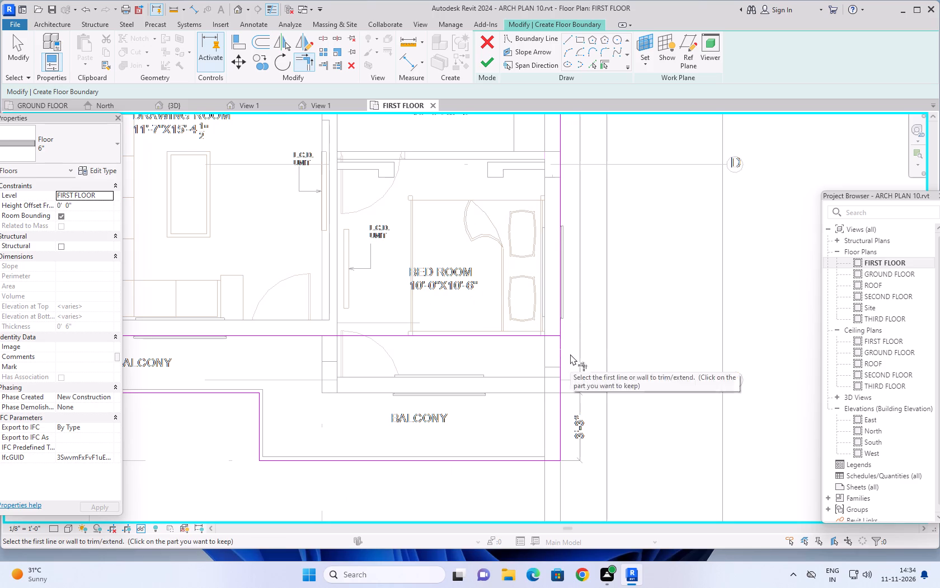
scroll(570, 354, down, 4)
middle_drag(568, 356, 574, 336)
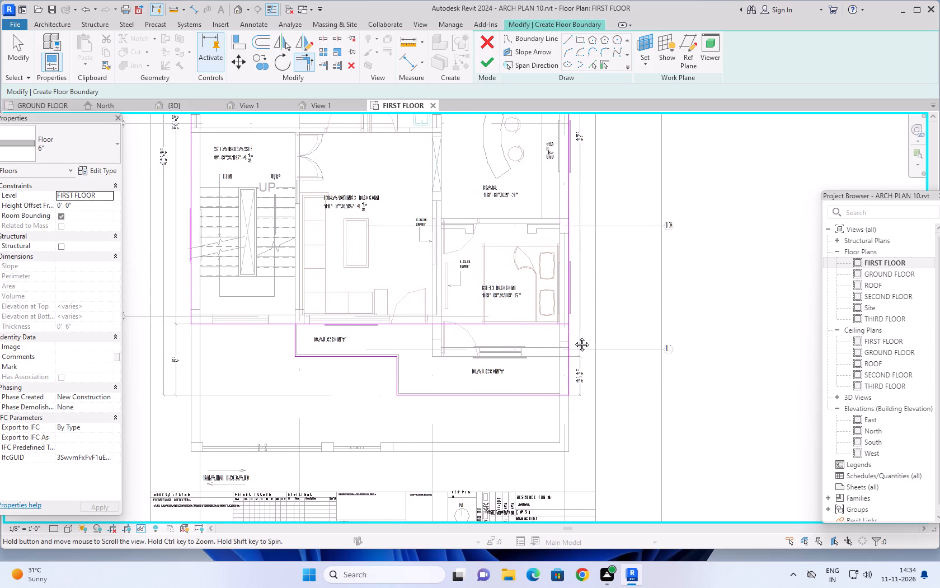
middle_drag(574, 336, 577, 343)
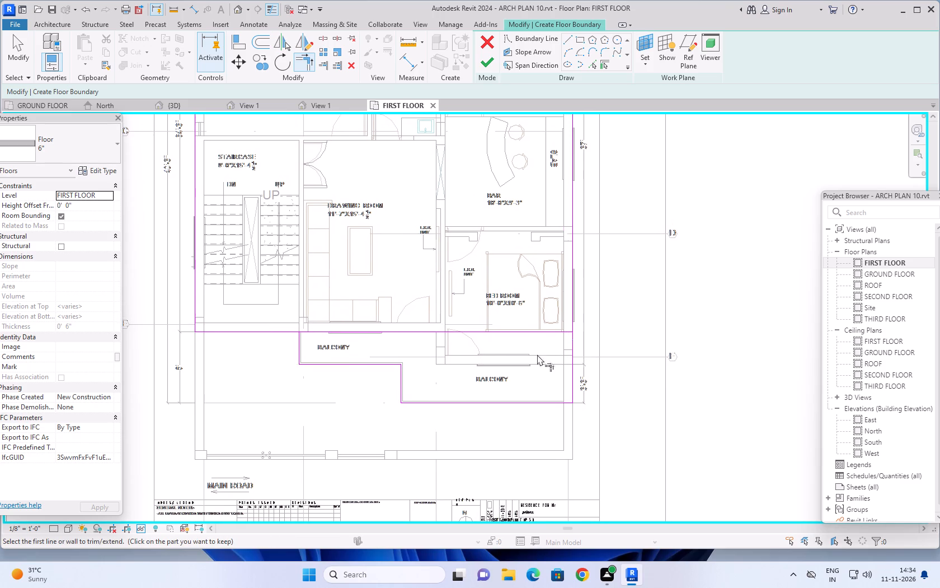
click(275, 330)
click(299, 337)
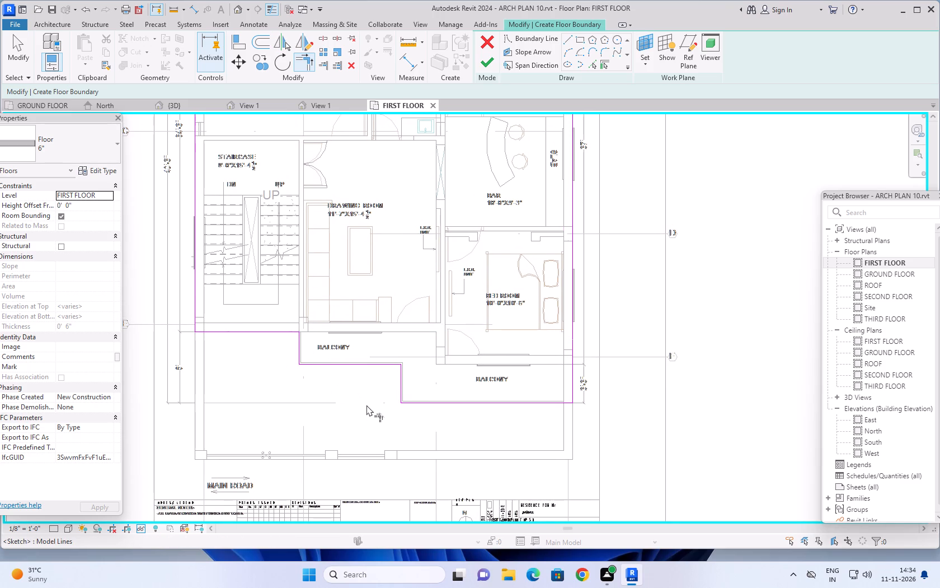
Finish the 6" first-floor slab sketch and clear the selection.
scroll(367, 405, down, 5)
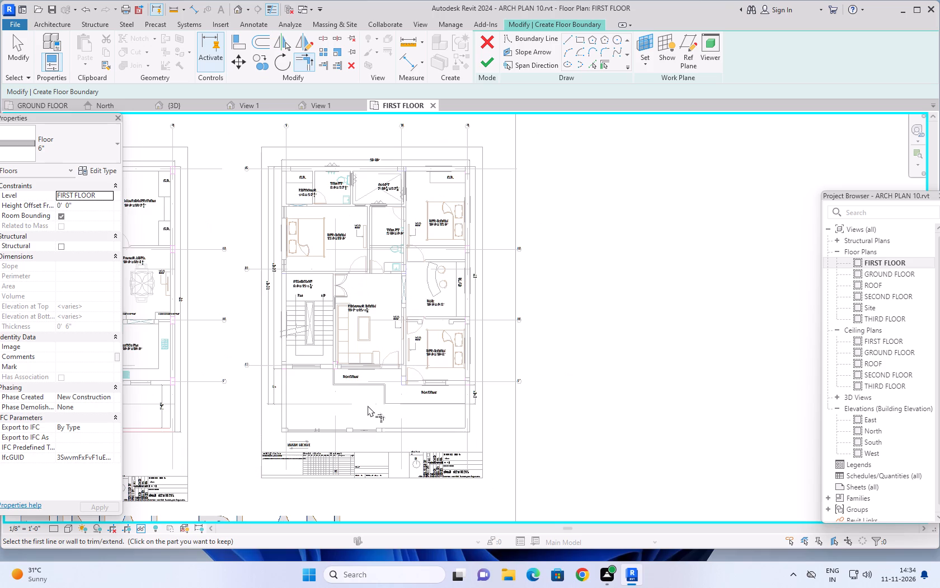
scroll(368, 405, down, 1)
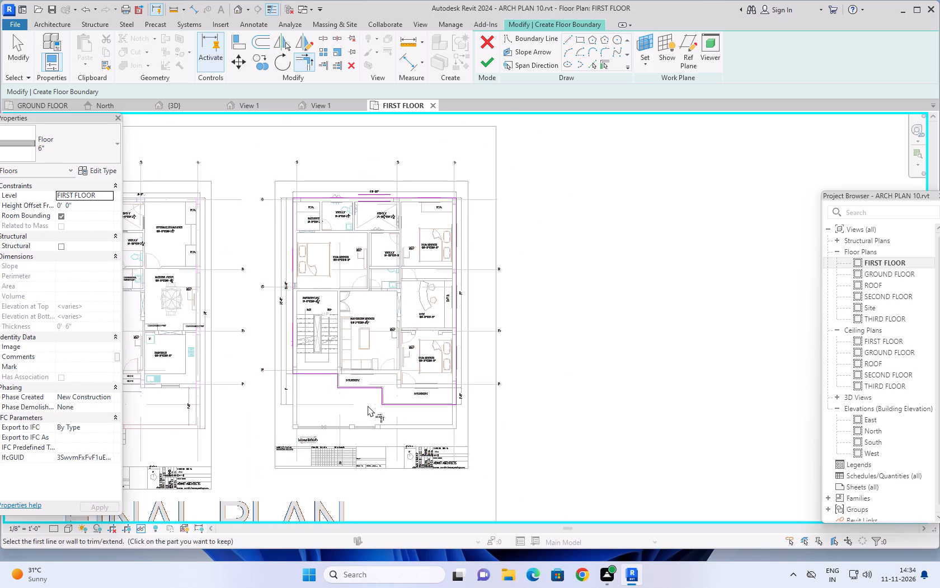
click(487, 68)
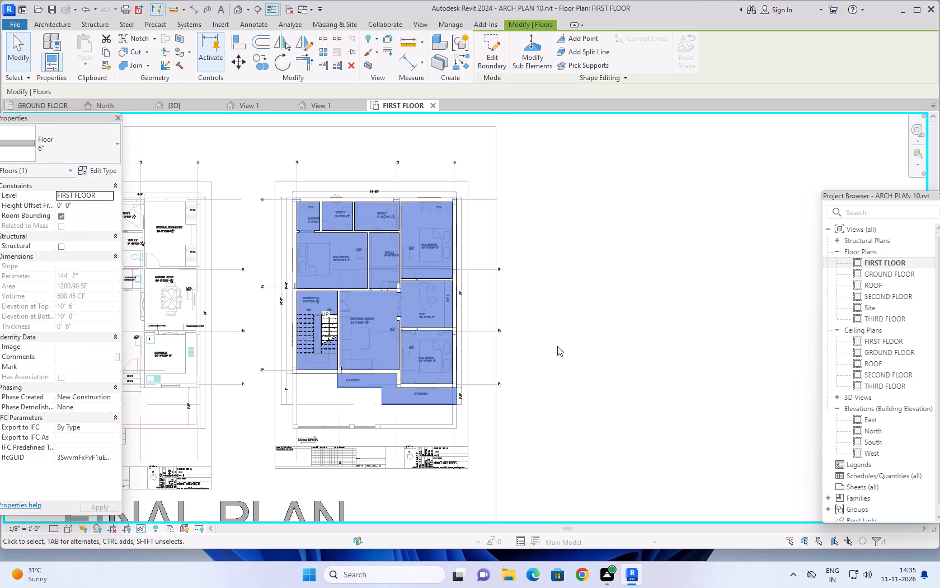
middle_drag(557, 346, 580, 332)
key(Escape)
key(Escape)
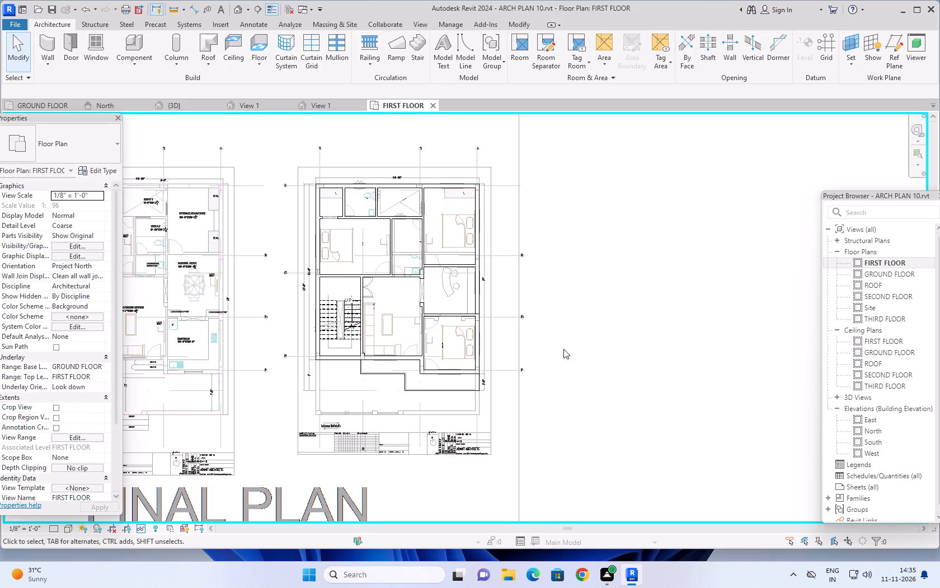
Inspect the slab edge around the drawing room and bedroom balconies in the first-floor plan.
scroll(466, 388, up, 5)
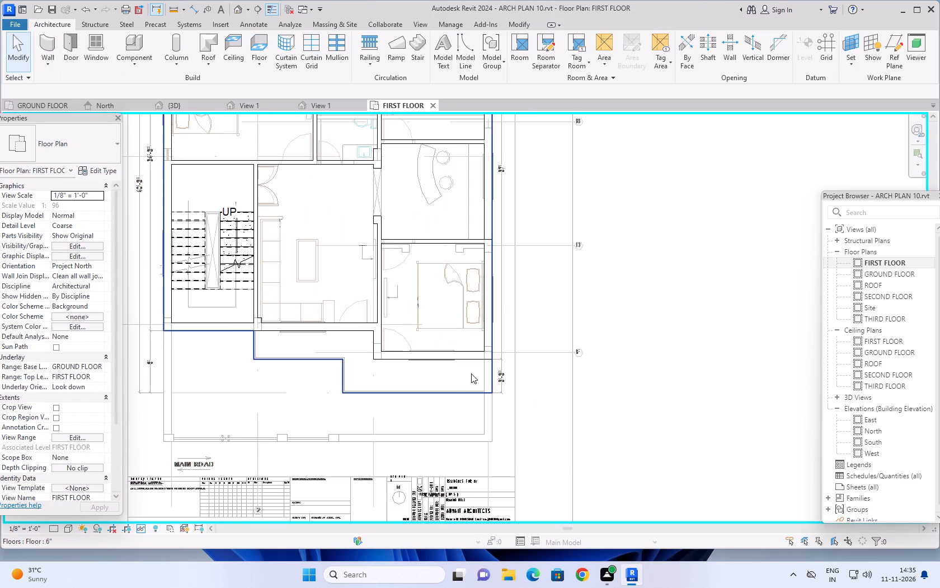
scroll(471, 371, up, 1)
middle_drag(472, 371, 515, 360)
scroll(517, 360, up, 2)
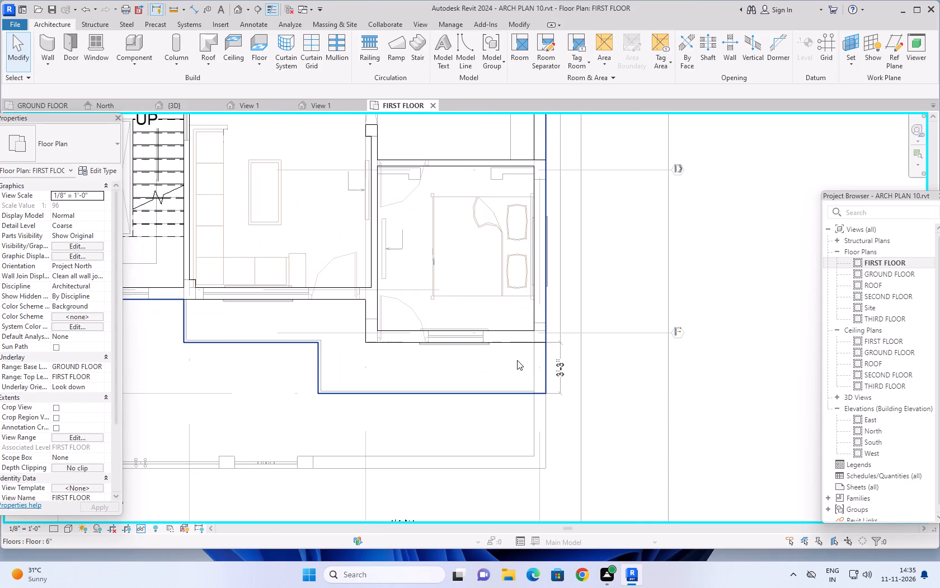
scroll(517, 360, up, 1)
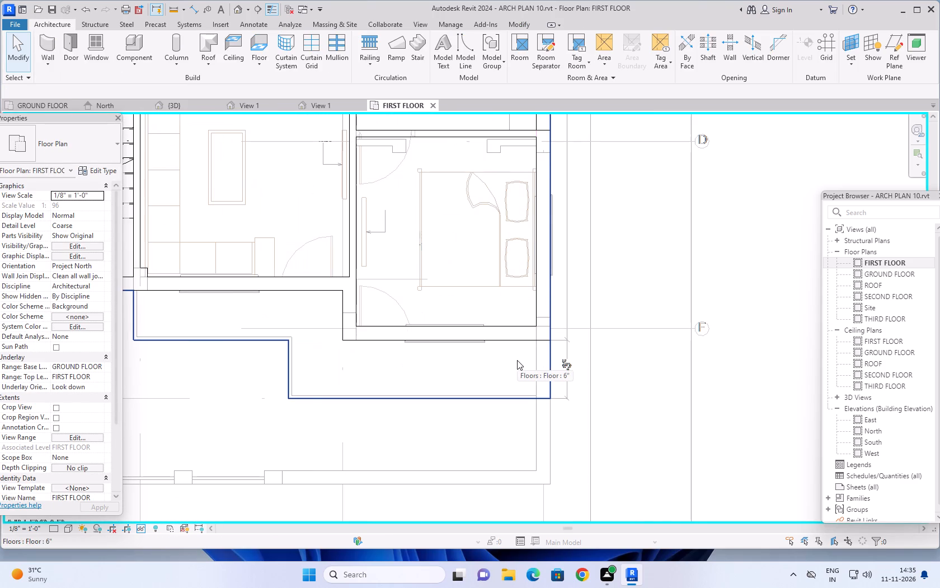
scroll(489, 362, down, 3)
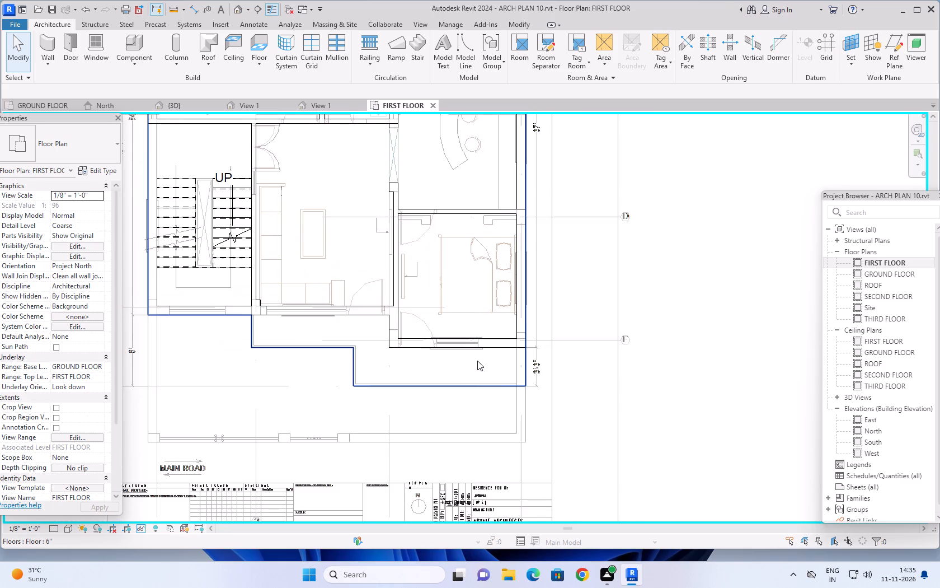
middle_drag(481, 361, 533, 370)
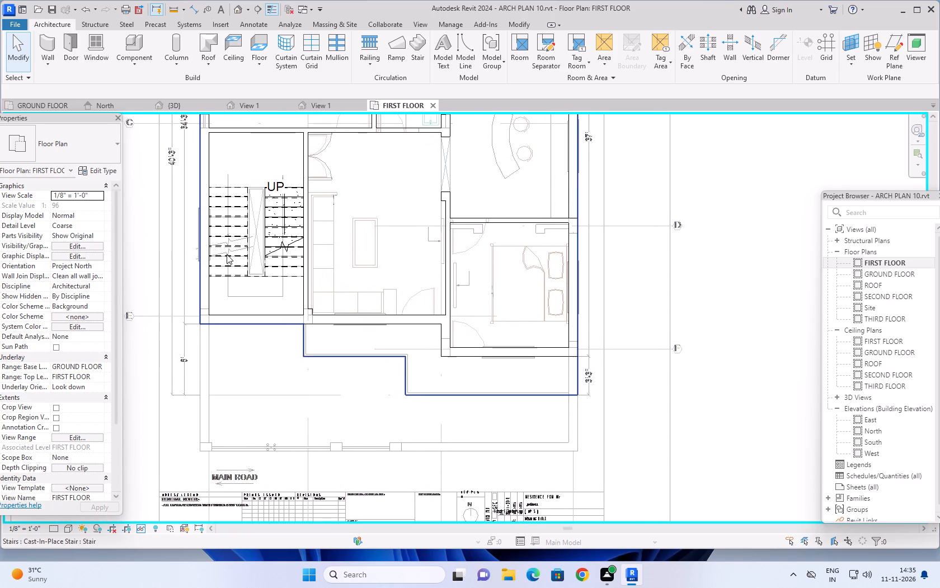
Start an architectural wall with the 4.5" basic wall type and open its type properties.
click(49, 43)
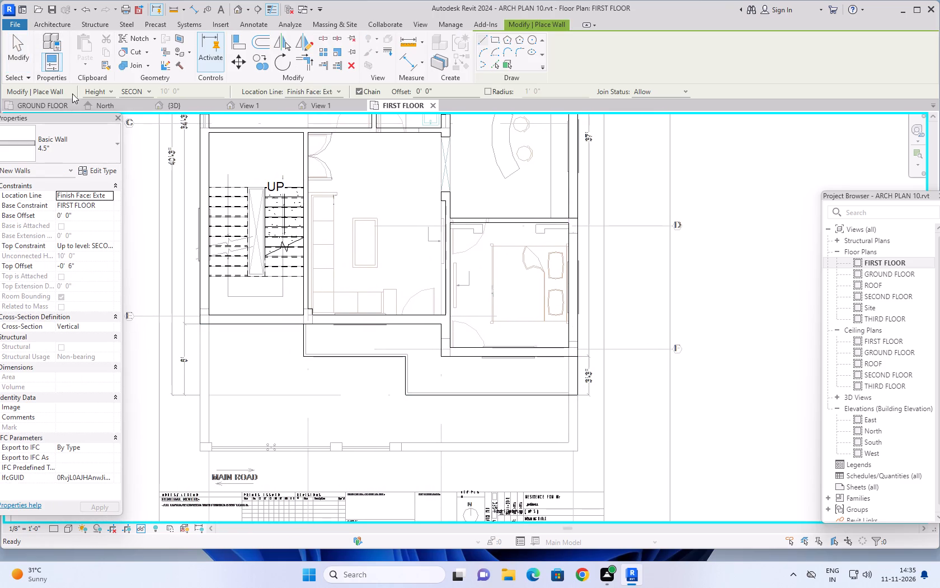
click(109, 139)
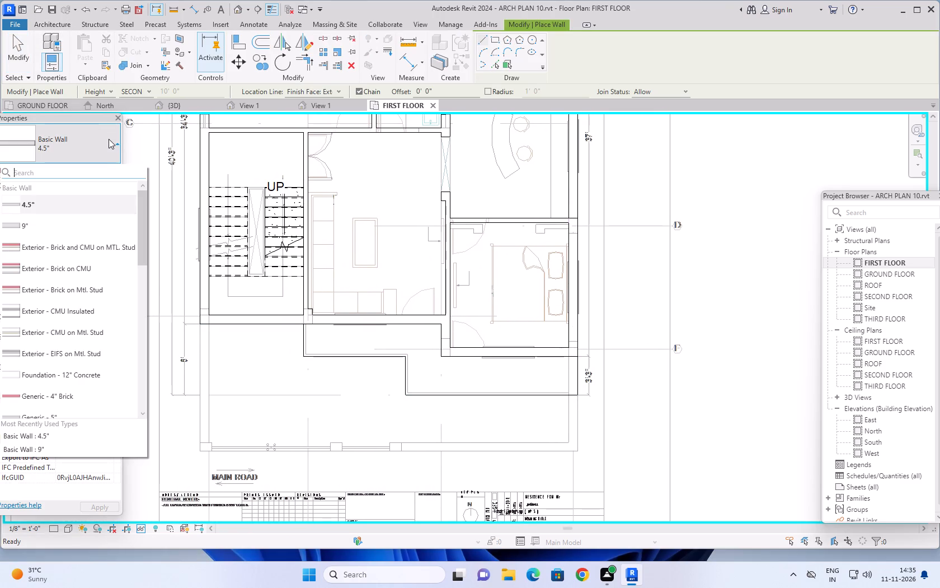
click(109, 139)
click(110, 169)
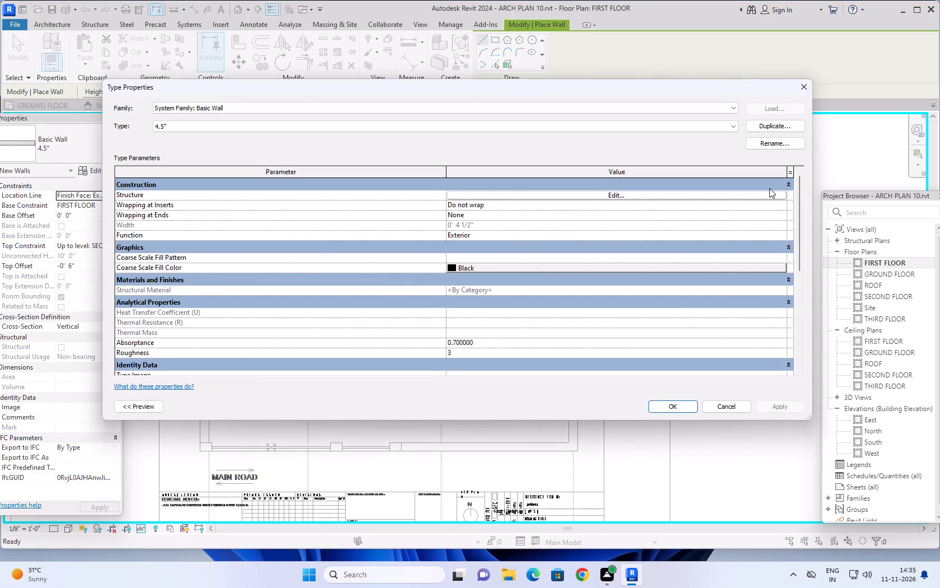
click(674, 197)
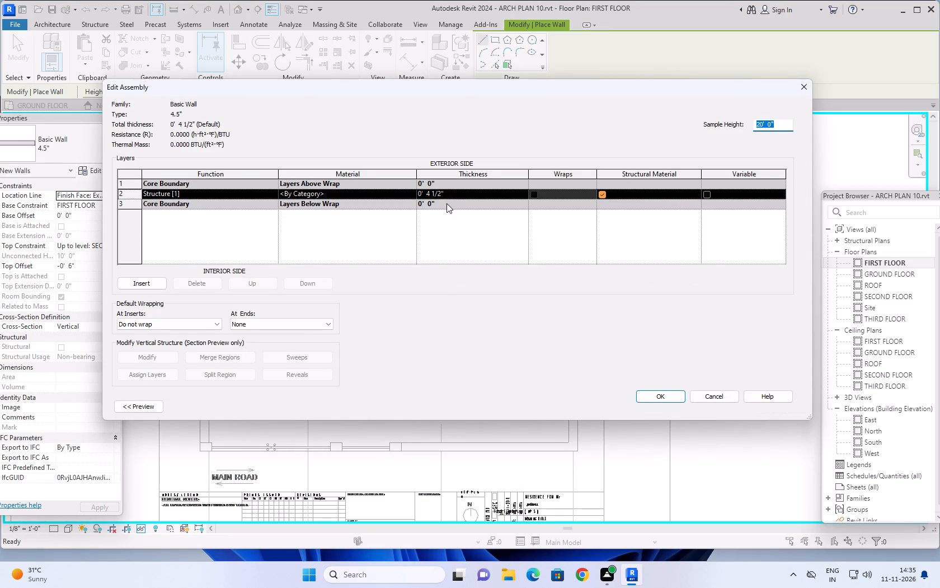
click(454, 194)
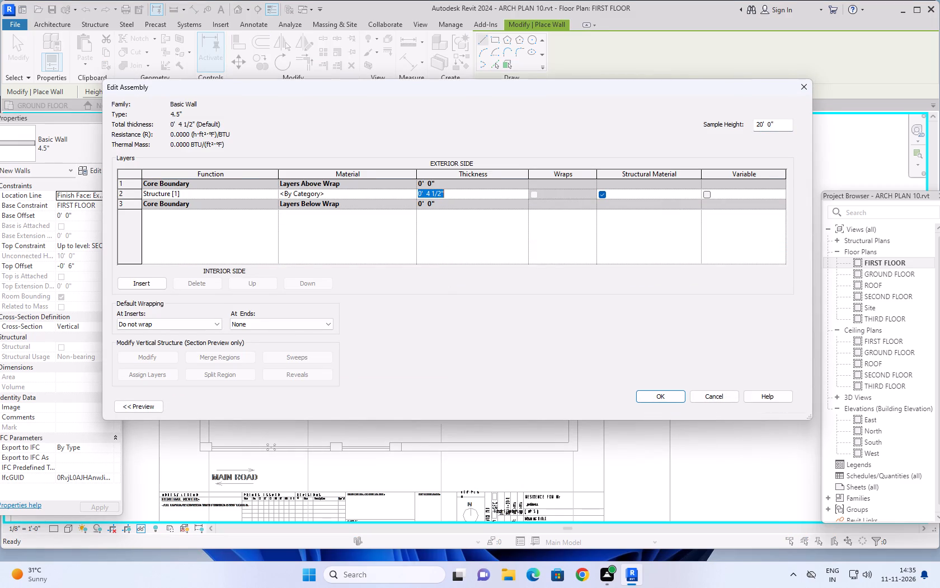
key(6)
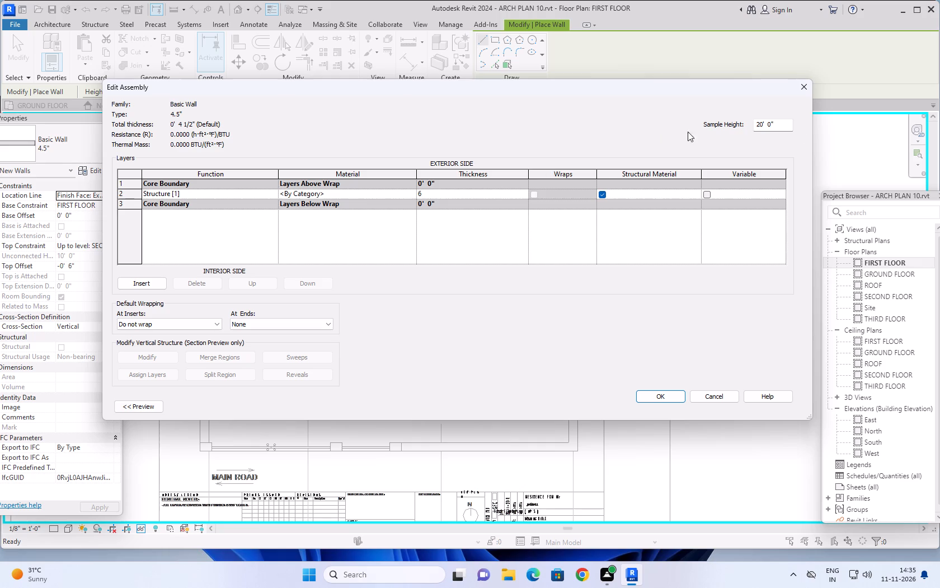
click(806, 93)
Duplicate the 4.5" basic wall type as 6" and set its structure layer thickness to 6".
click(781, 126)
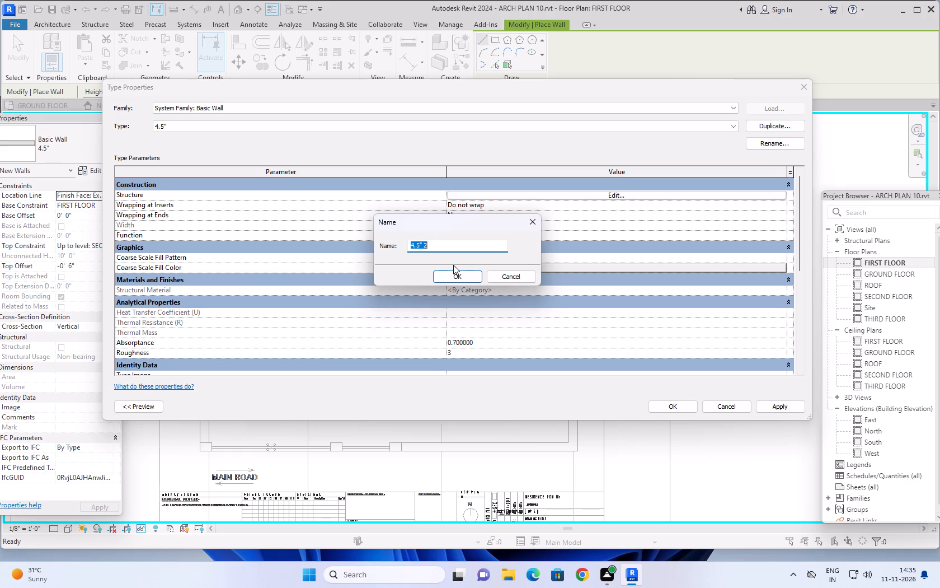
key(6)
key(shift+quotedbl)
key(Return)
click(628, 194)
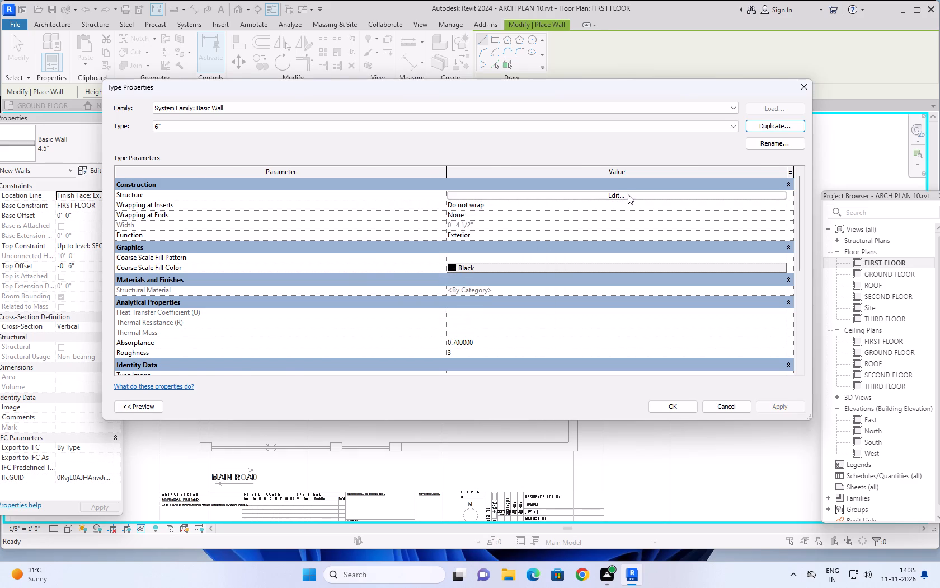
click(453, 190)
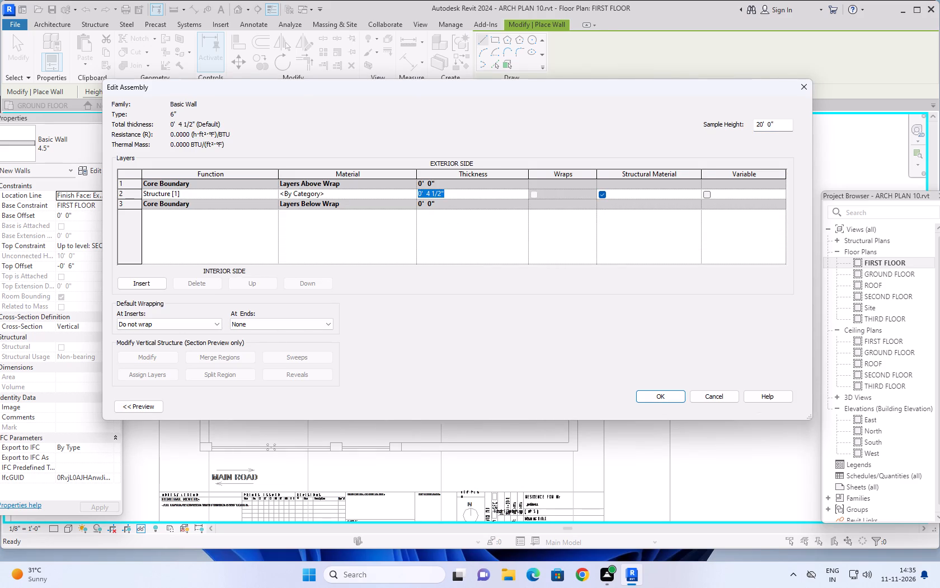
key(6)
key(shift+quotedbl)
key(Return)
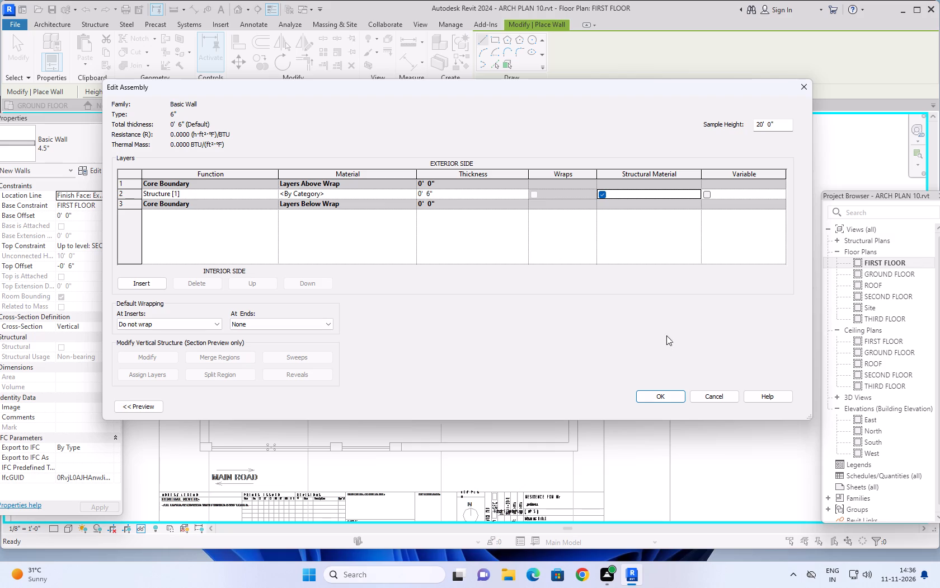
click(674, 398)
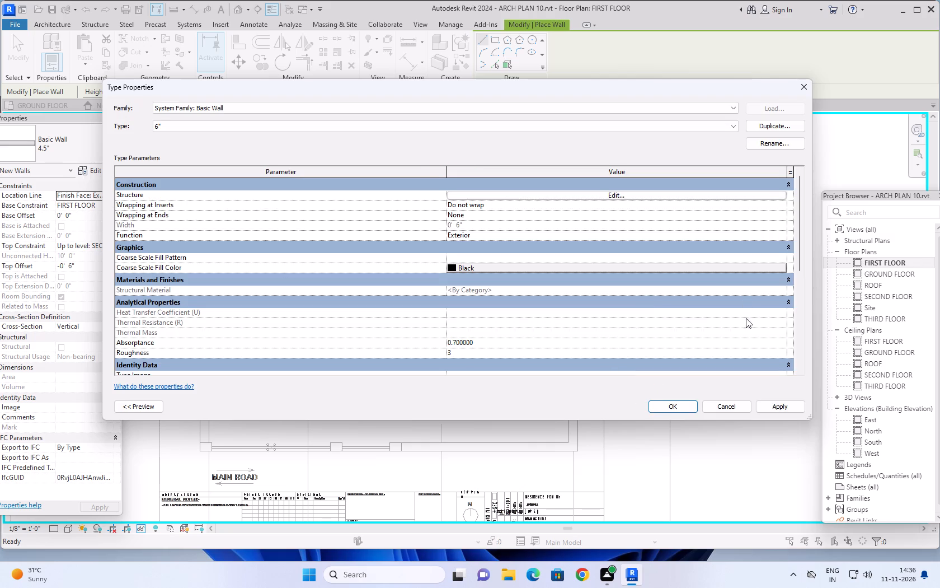
click(778, 407)
click(683, 404)
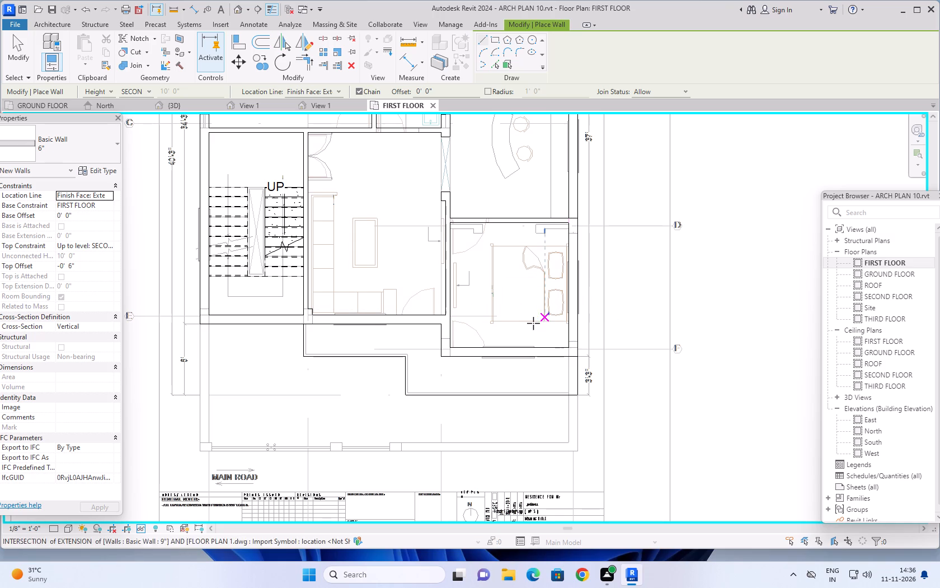
Draw 6" walls along the drawing room balcony's slab edge, about 2'-9" out from the house wall and 8'-7" along the front.
scroll(538, 323, down, 2)
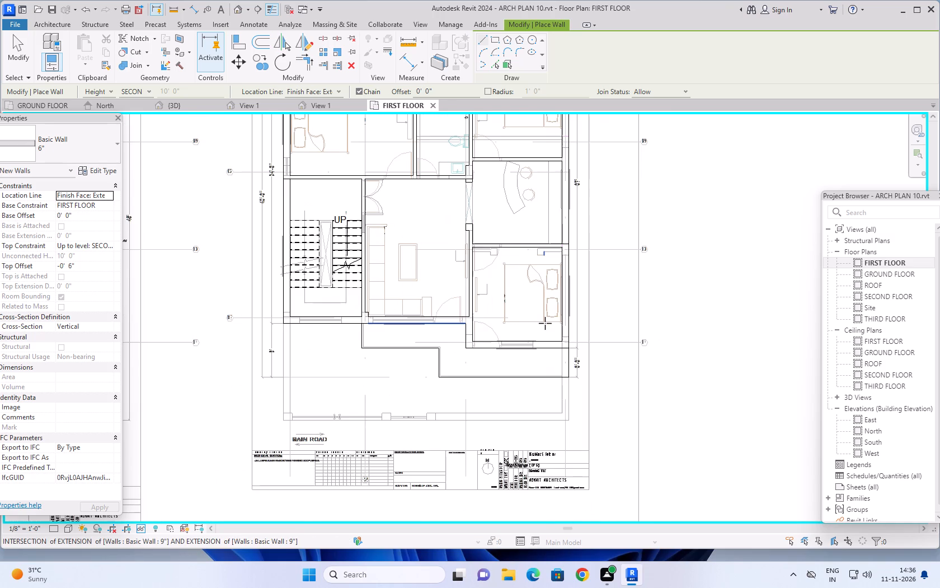
scroll(545, 323, down, 1)
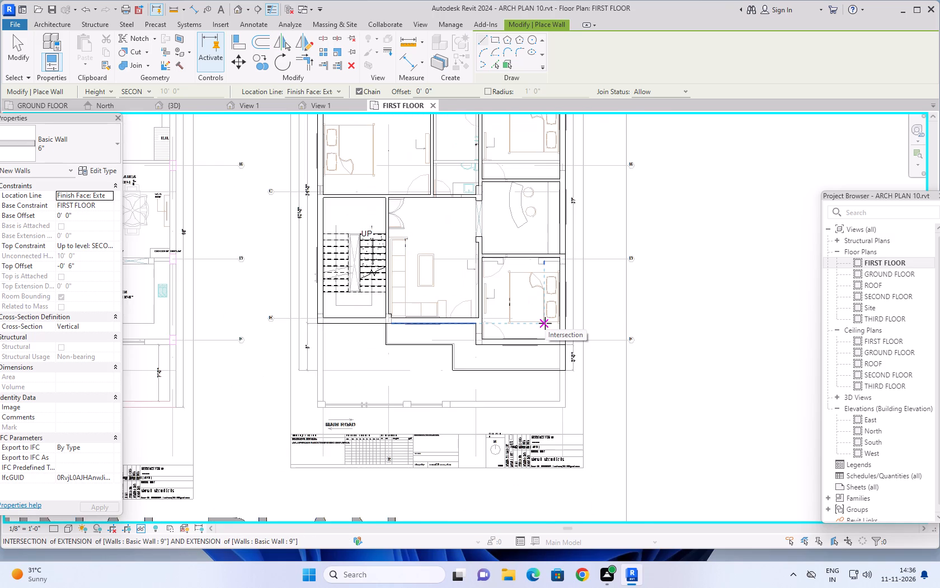
scroll(545, 323, down, 2)
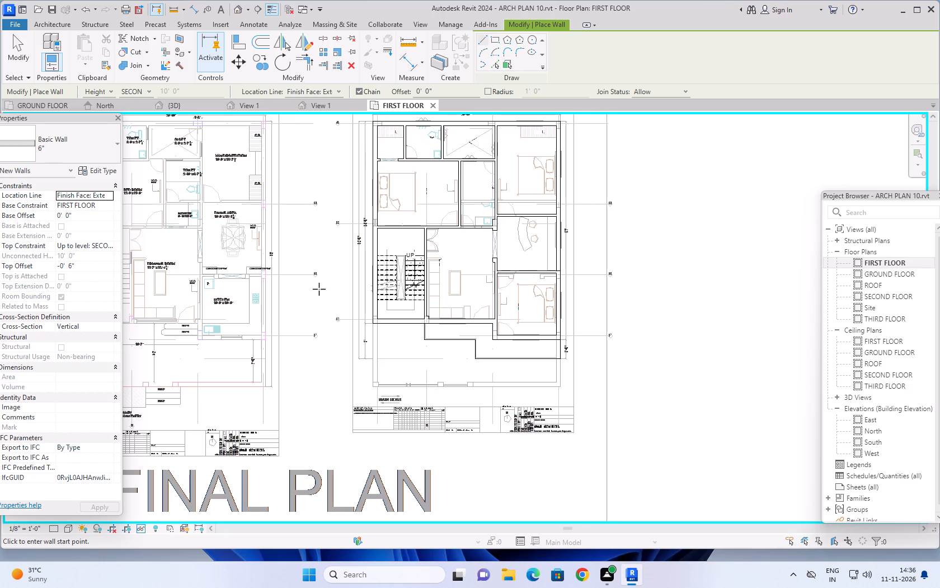
scroll(413, 321, up, 5)
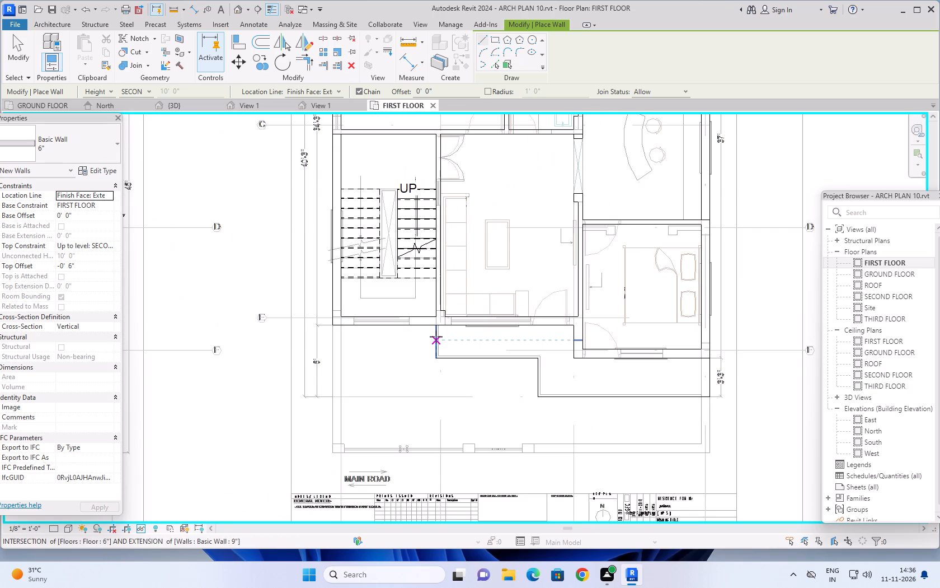
scroll(436, 337, up, 13)
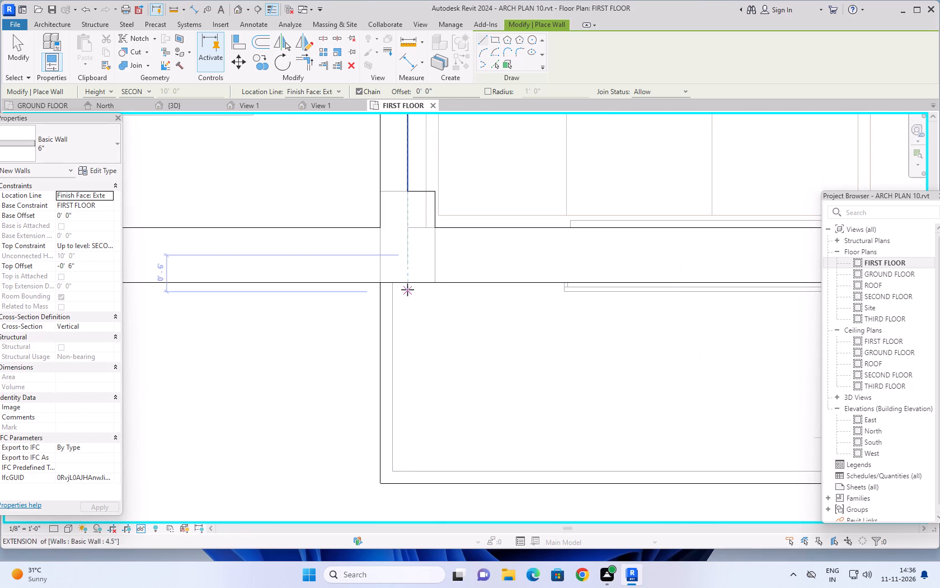
click(380, 282)
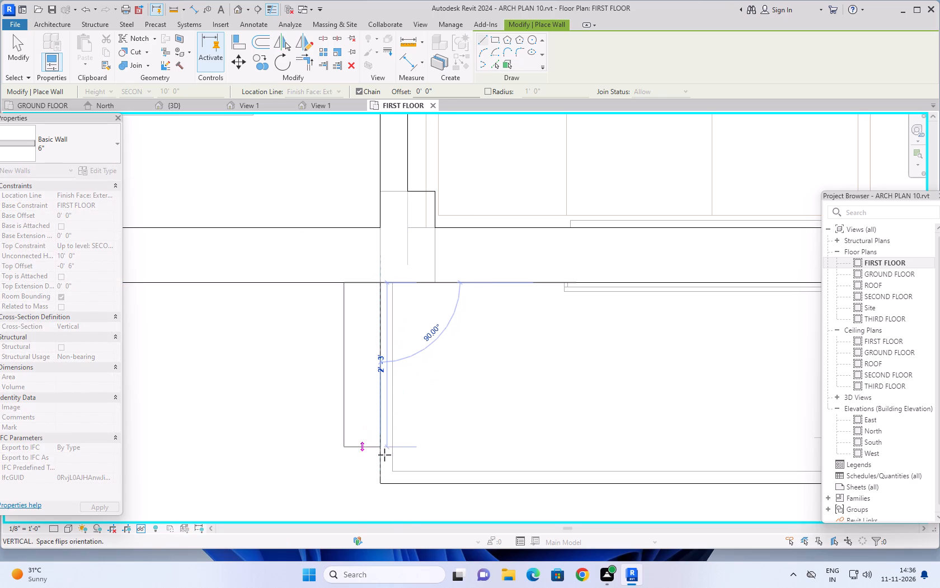
key(space)
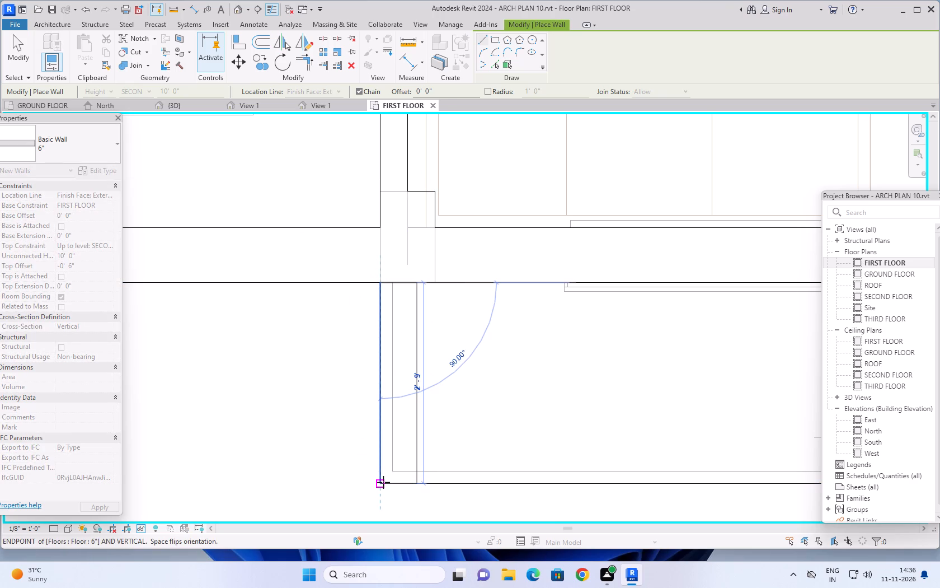
click(383, 482)
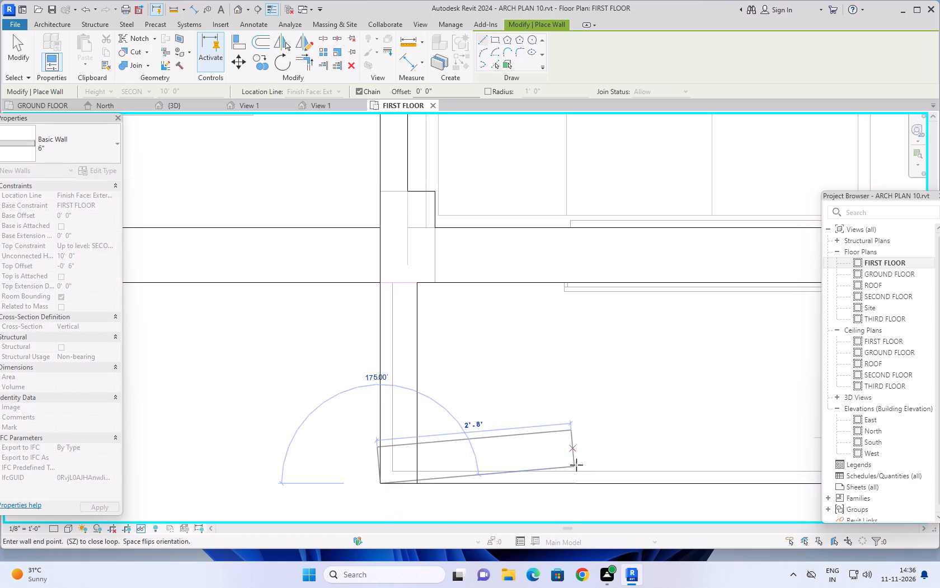
scroll(642, 469, down, 4)
middle_drag(643, 470, 610, 469)
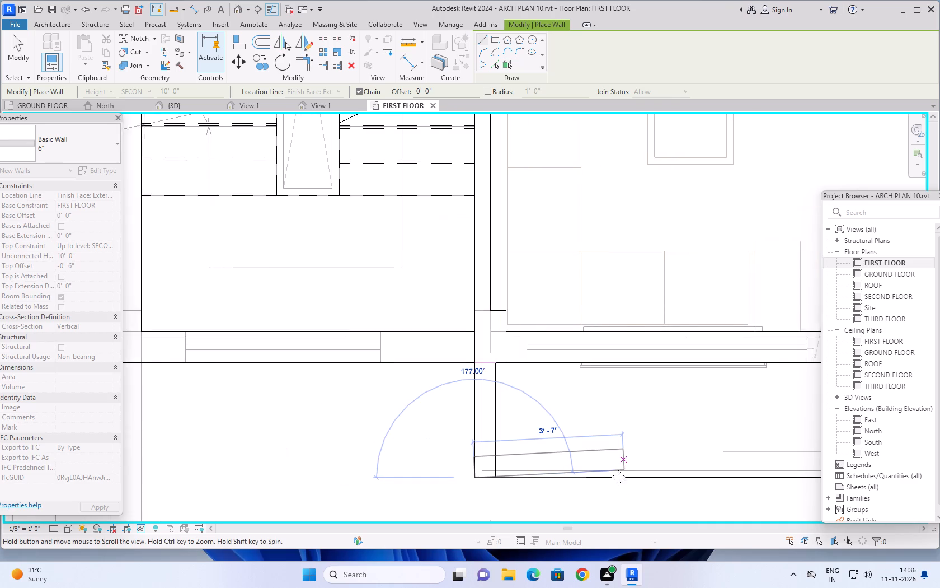
middle_drag(610, 469, 330, 347)
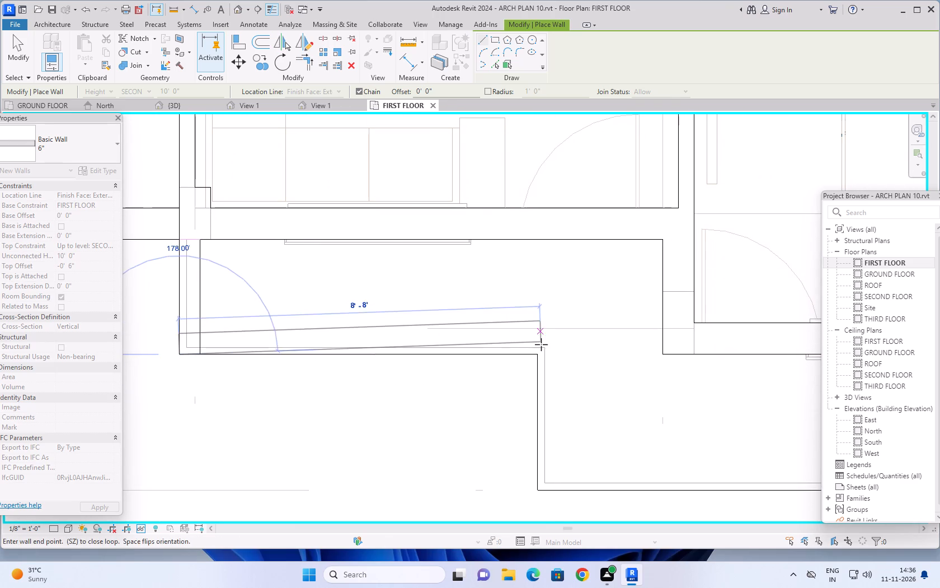
click(538, 356)
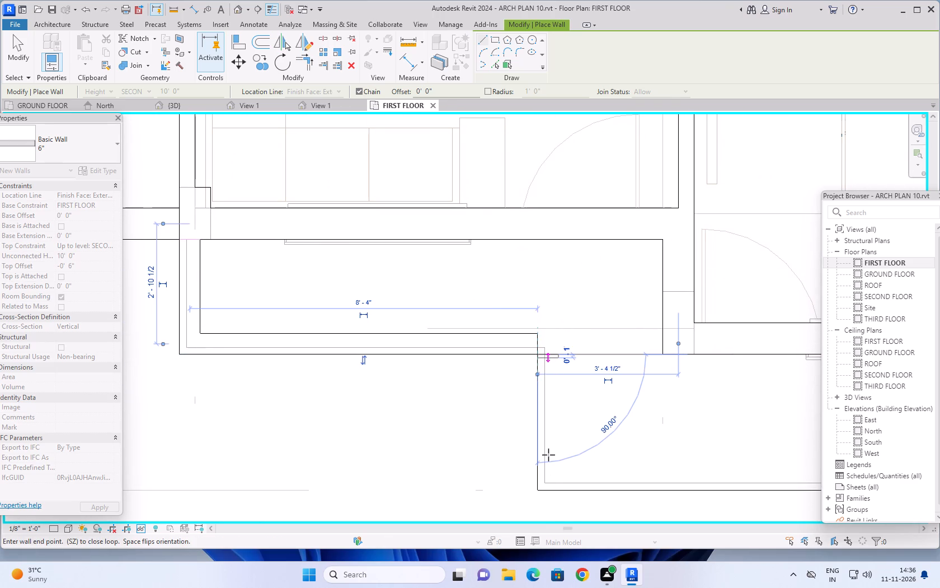
Continue the 6" walls around the bedroom balcony's stepped slab edge, about 14'-6" along the front and 3'-3" back to the house's outer corner.
click(538, 492)
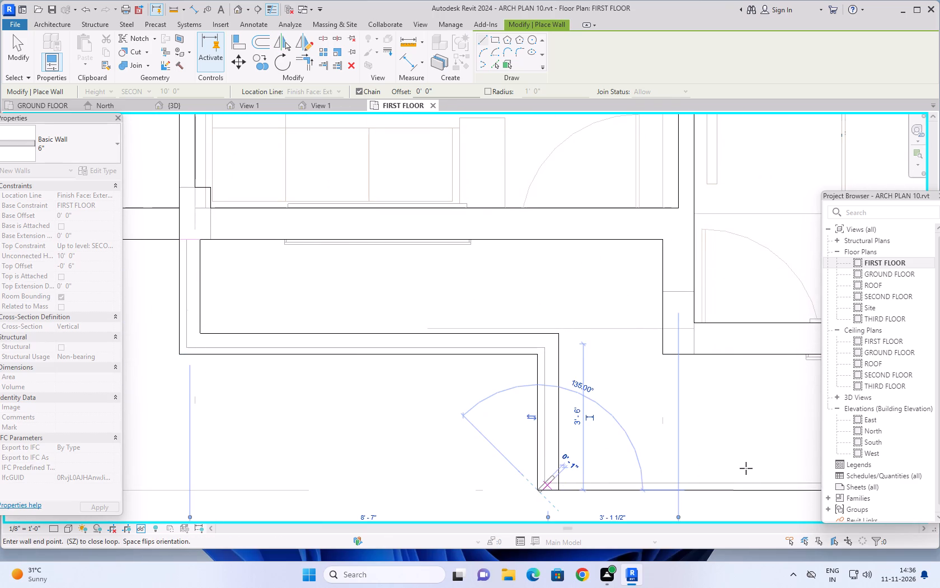
scroll(751, 469, down, 5)
middle_drag(752, 469, 332, 403)
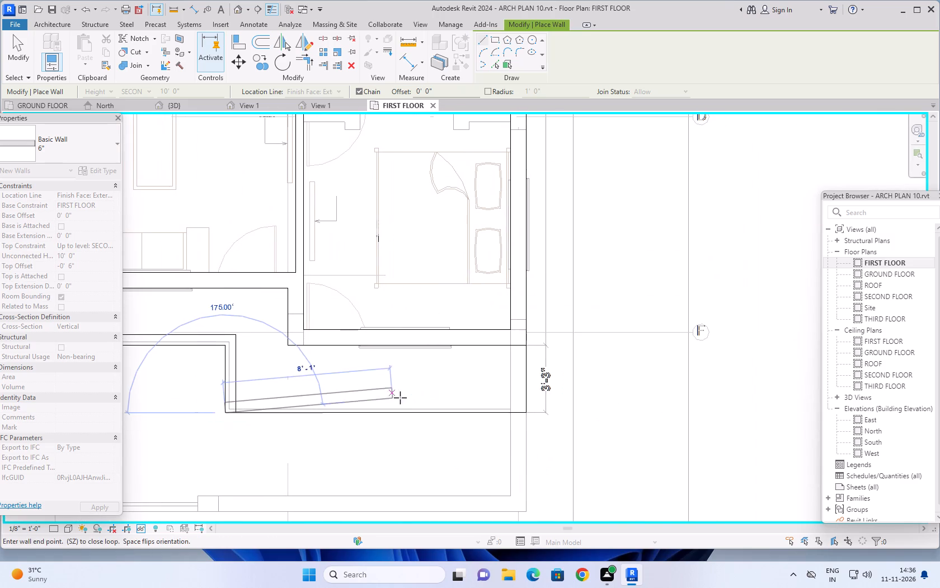
click(525, 410)
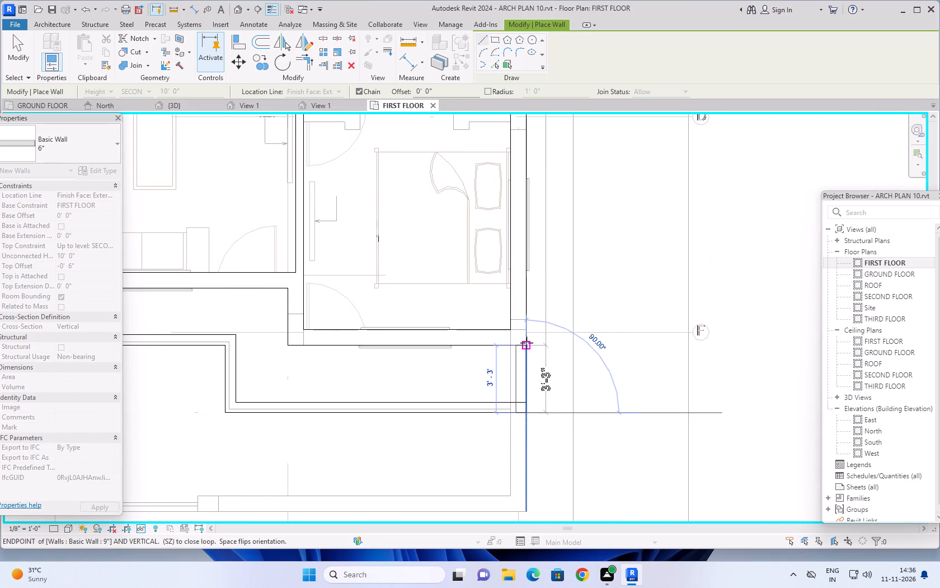
click(527, 343)
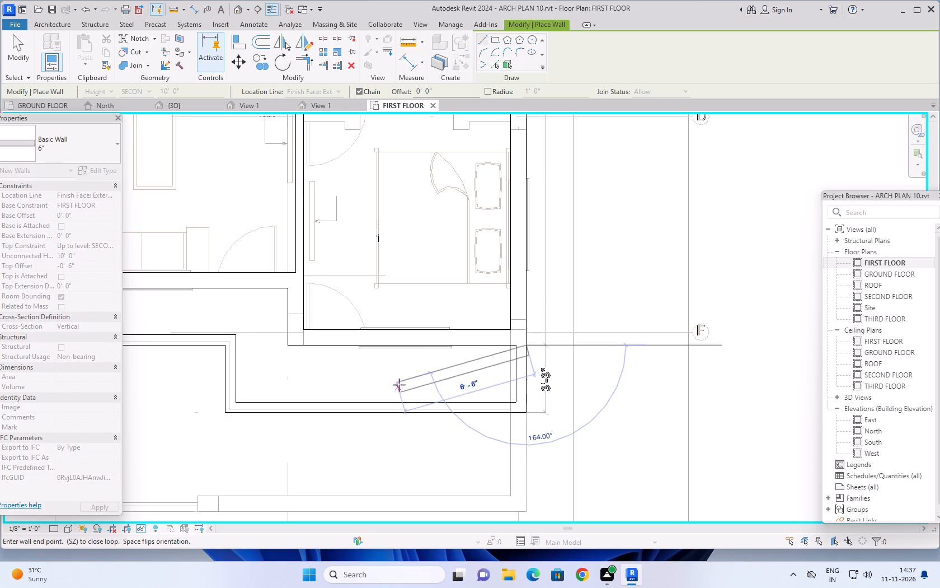
scroll(405, 391, down, 2)
key(Escape)
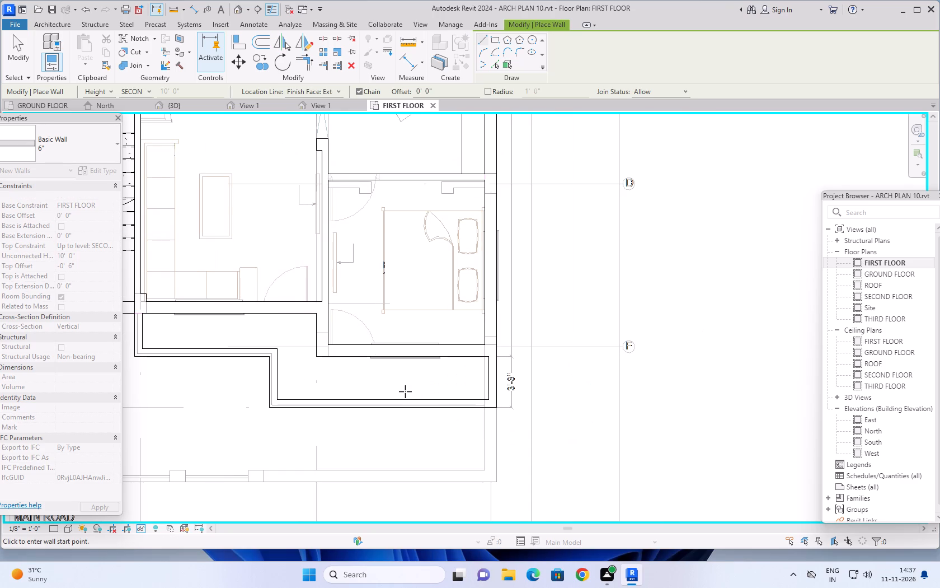
middle_drag(423, 372, 520, 362)
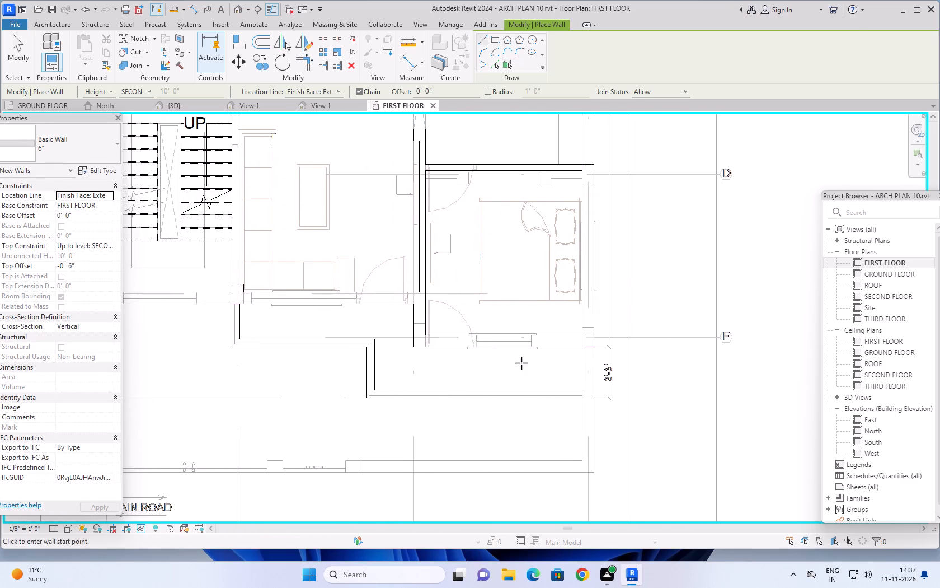
key(Escape)
key(Escape)
key(Escape)
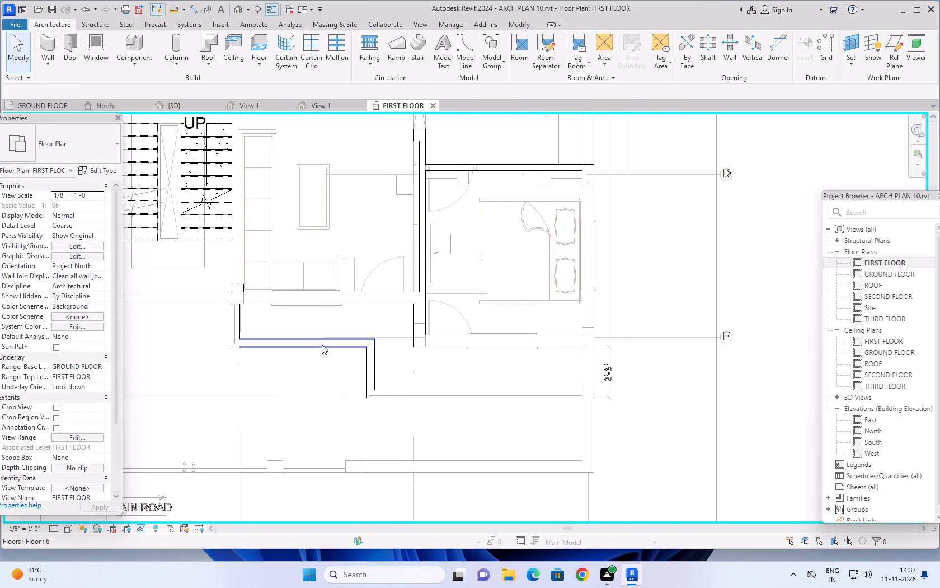
Set the top constraint of all five balcony walls to Unconnected with a height of 2'.
click(322, 344)
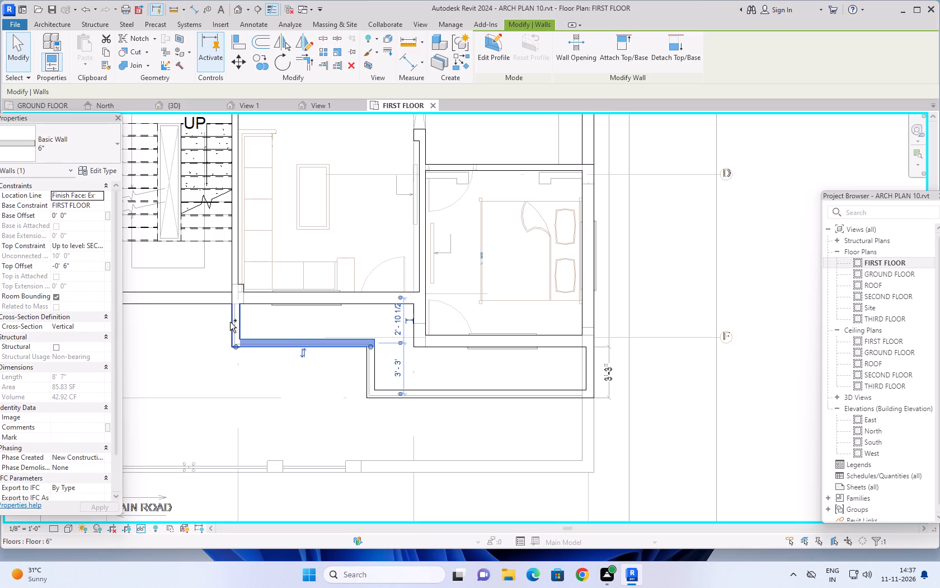
ctrl+click(232, 322)
ctrl+click(368, 376)
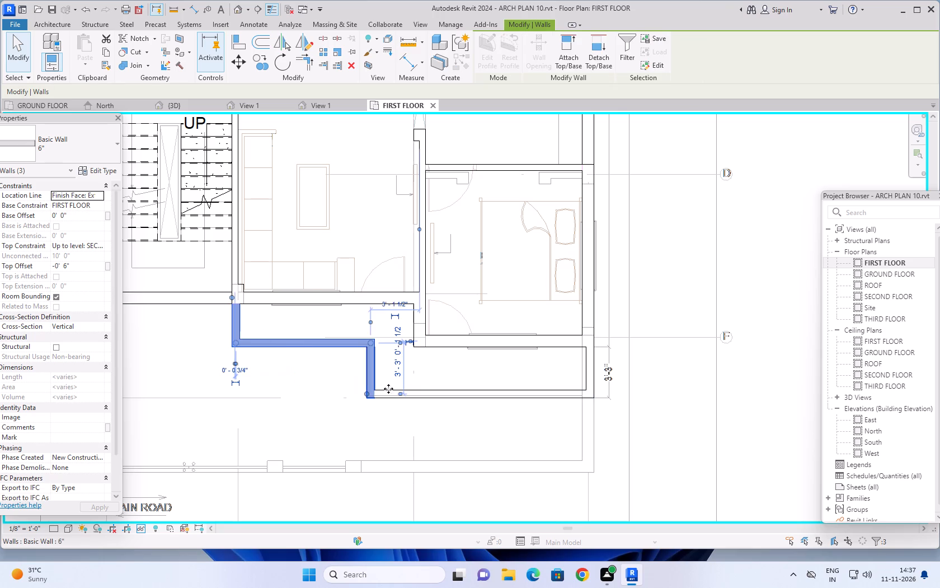
ctrl+click(454, 395)
ctrl+click(589, 361)
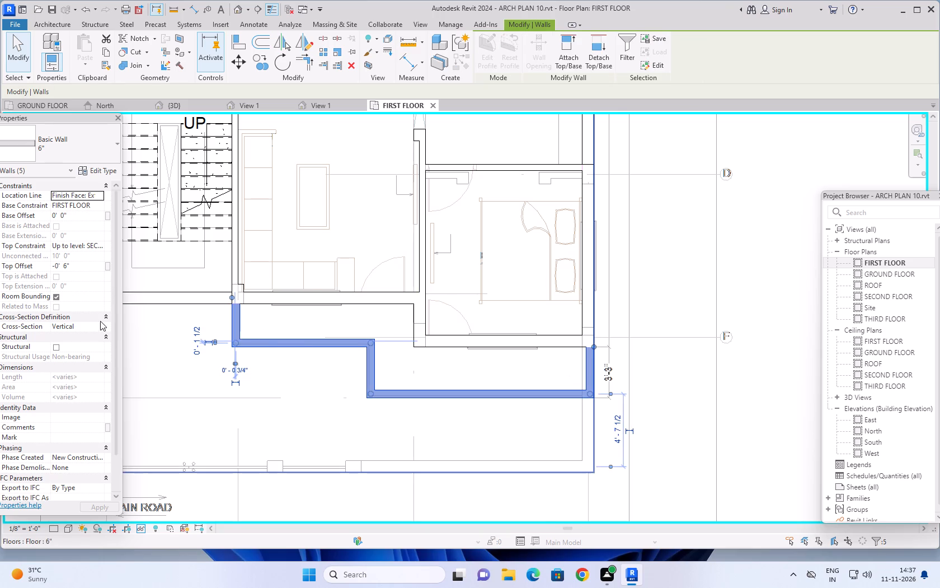
click(101, 245)
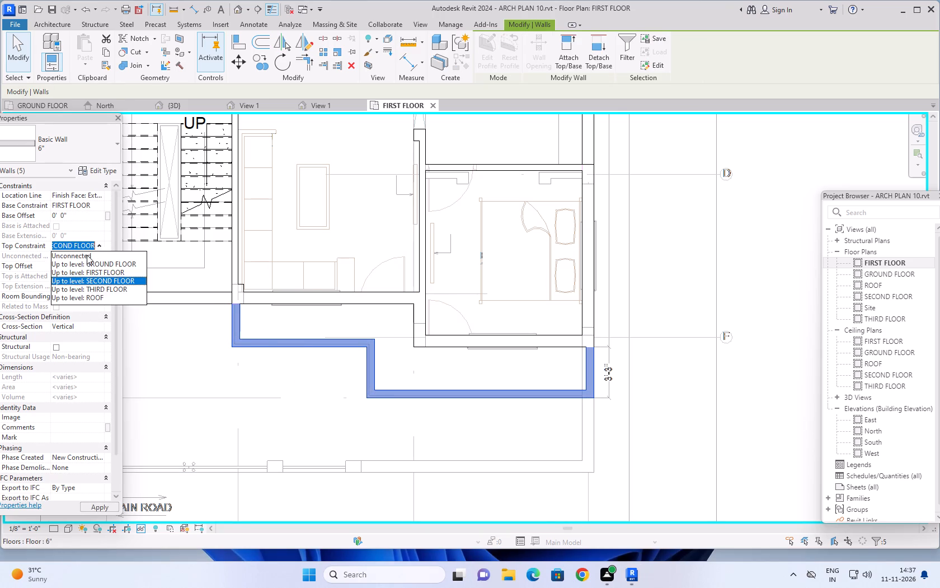
click(87, 255)
click(76, 256)
text(2')
key(Return)
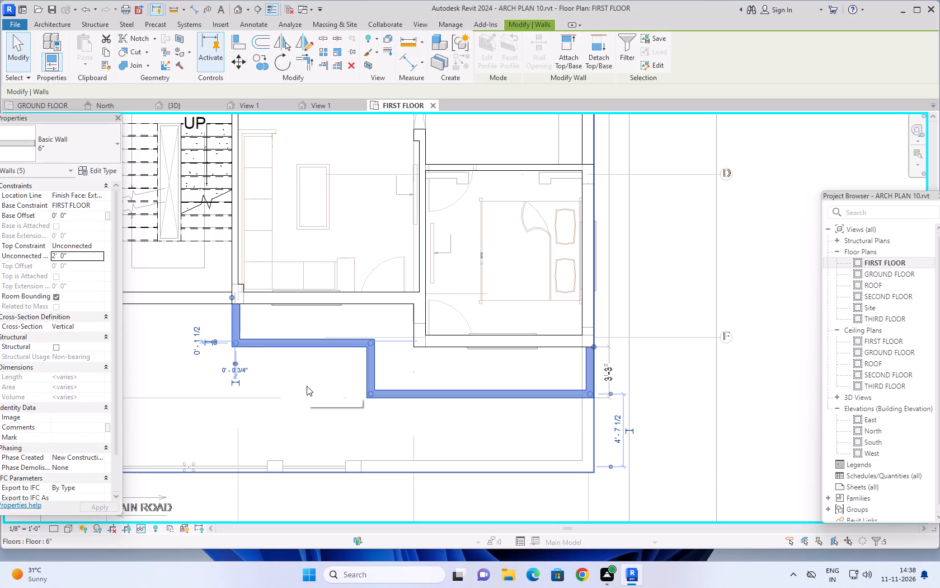
Start a sketched railing on the first floor using the Glass Panel - Bottom Fill type with a base offset of 2'.
click(67, 25)
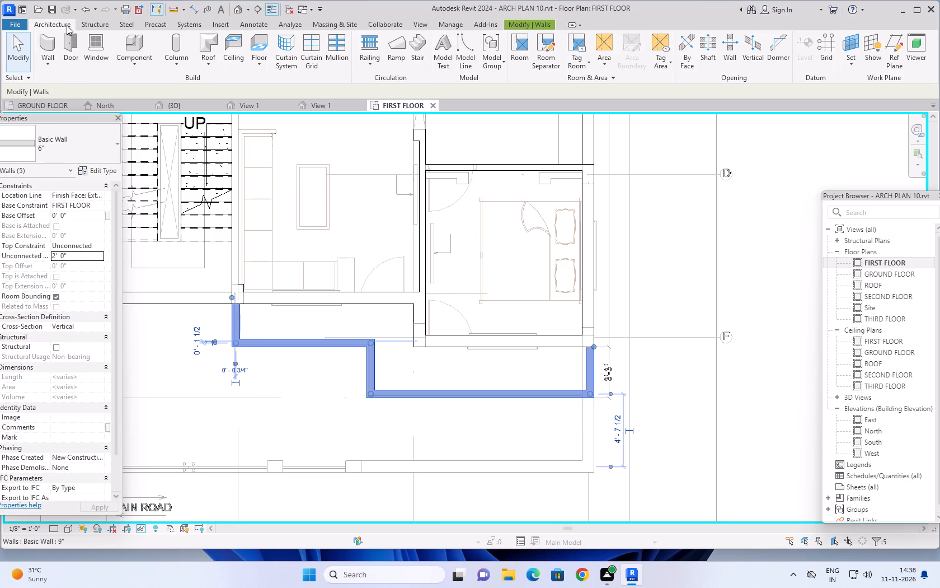
click(366, 44)
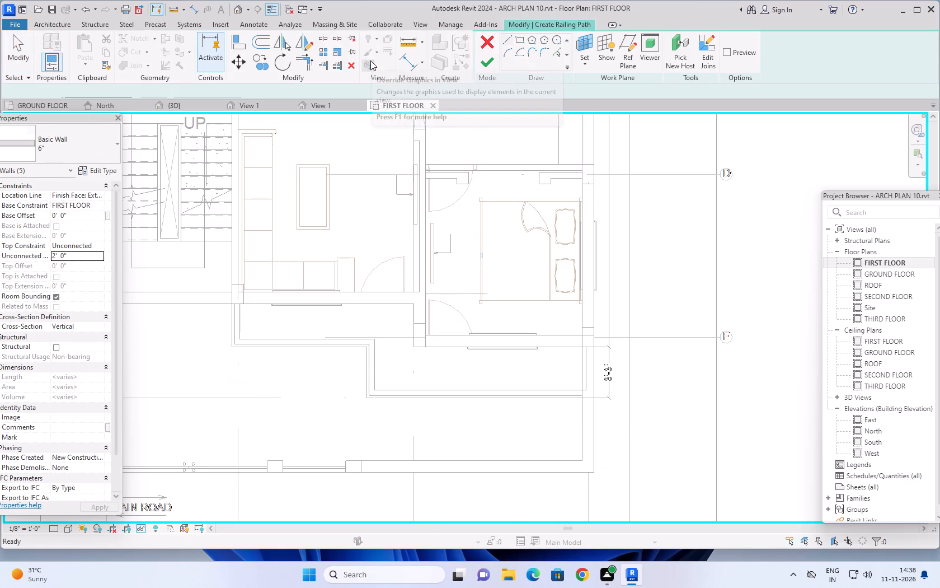
click(91, 130)
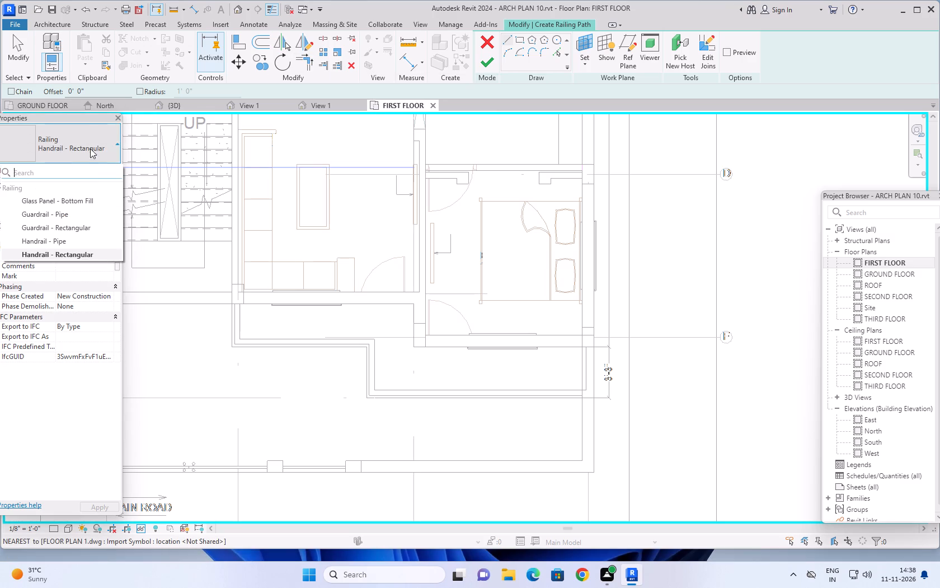
click(76, 199)
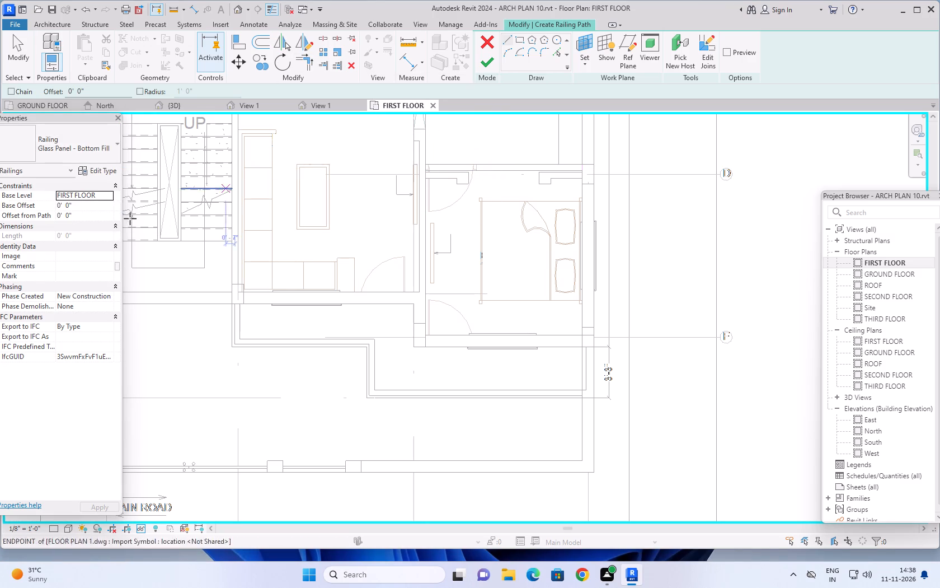
click(83, 204)
text(2')
key(Return)
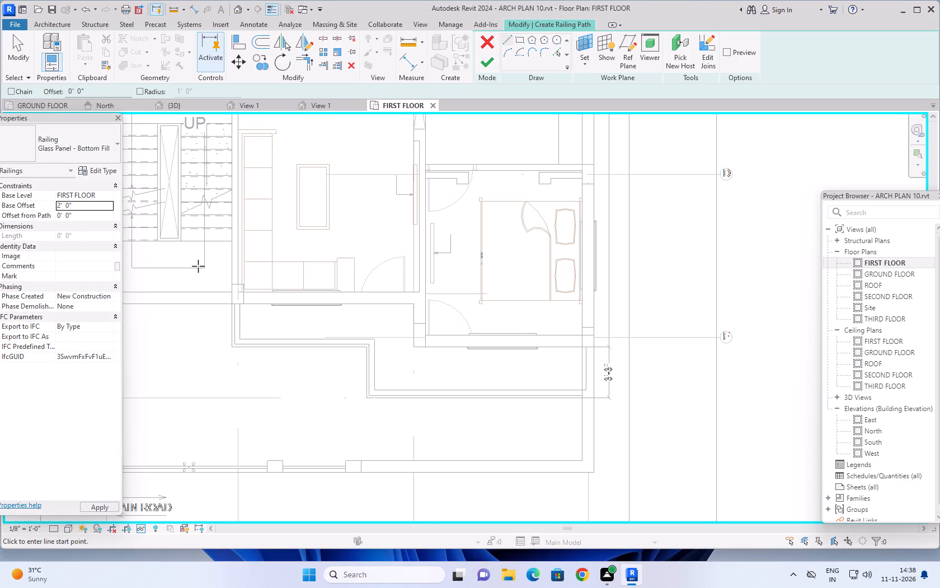
Sketch the railing path along the bedroom balcony wall's centreline, 3'-0" out from the house's outer corner and along the full front.
scroll(238, 314, up, 6)
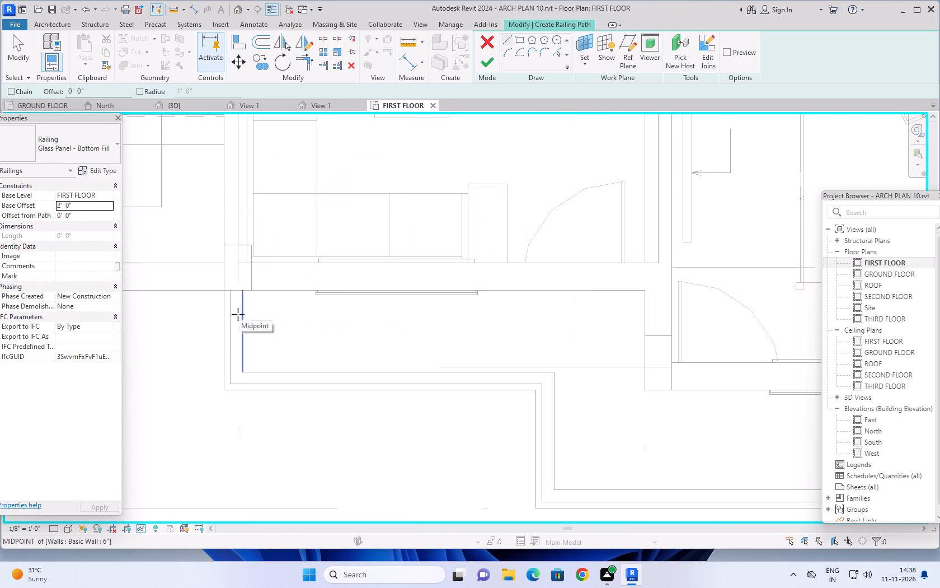
scroll(283, 343, up, 5)
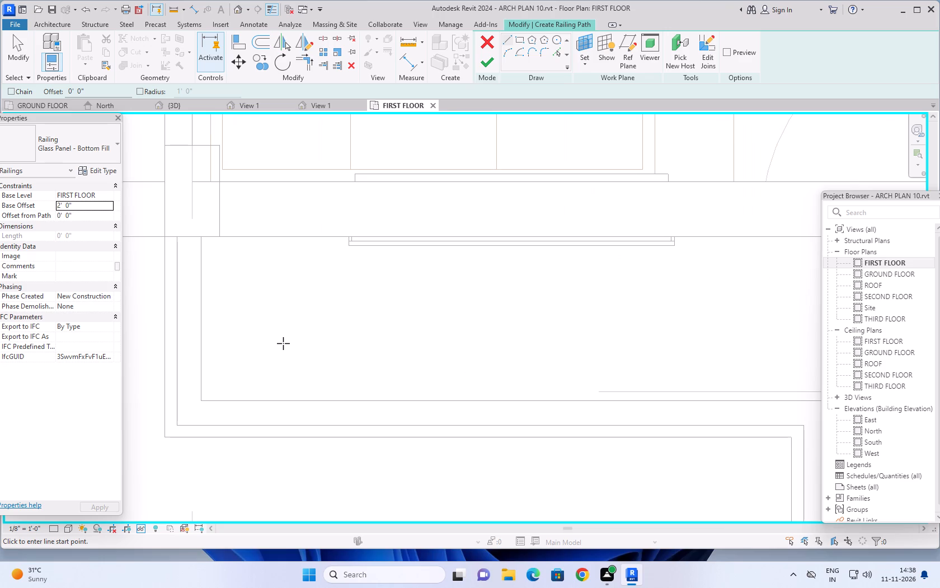
scroll(283, 343, down, 4)
scroll(284, 416, down, 3)
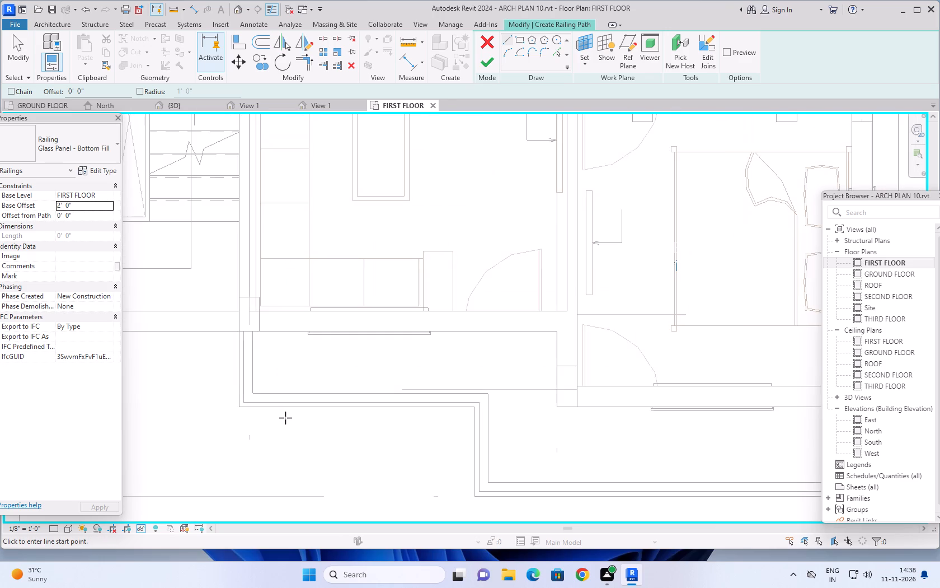
scroll(292, 418, down, 2)
middle_drag(299, 426, 264, 375)
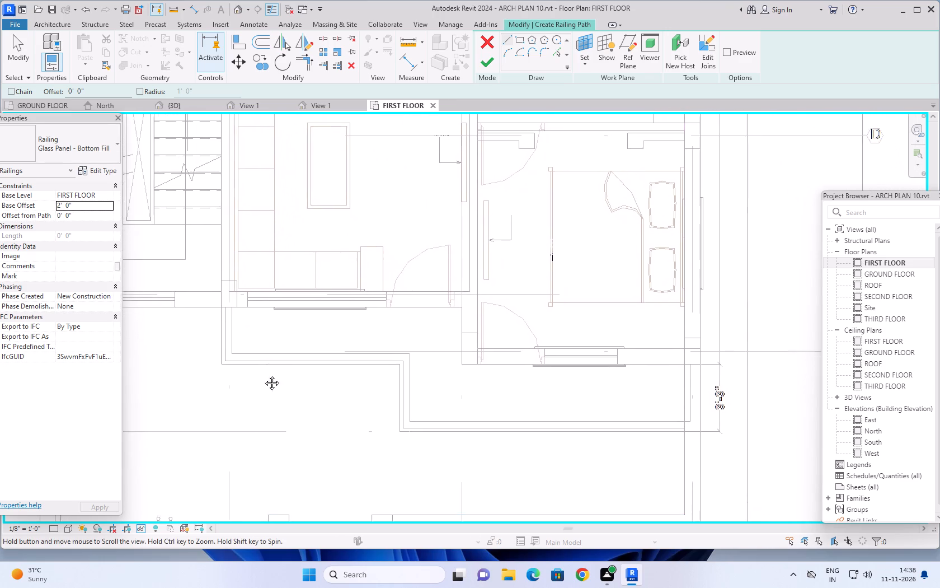
middle_drag(264, 375, 243, 356)
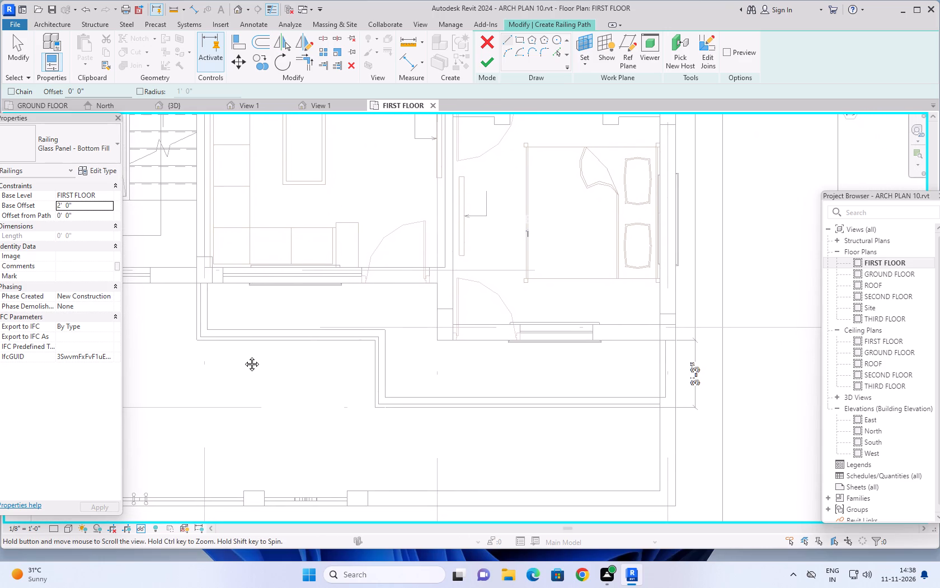
middle_drag(243, 356, 250, 359)
middle_click(250, 359)
middle_click(250, 359)
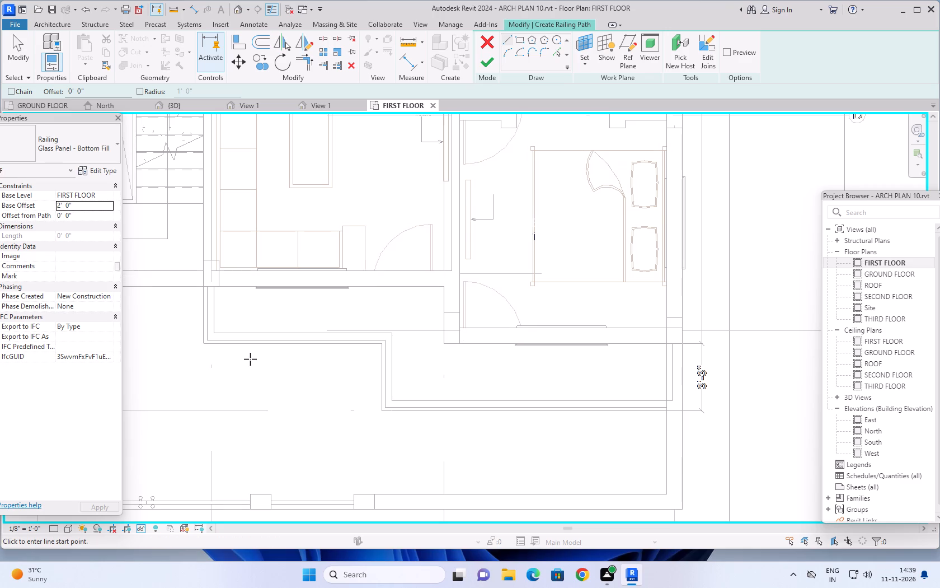
scroll(673, 364, up, 5)
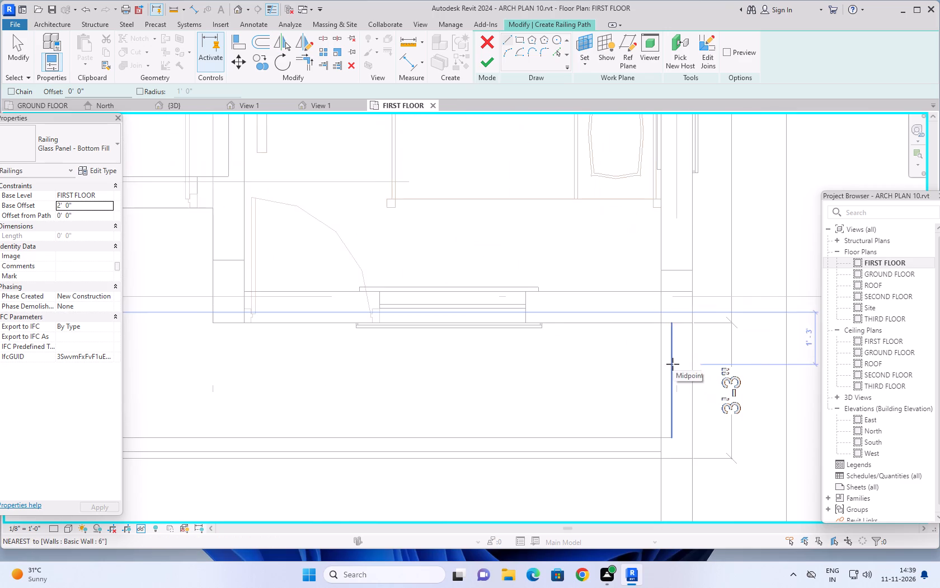
scroll(684, 373, up, 3)
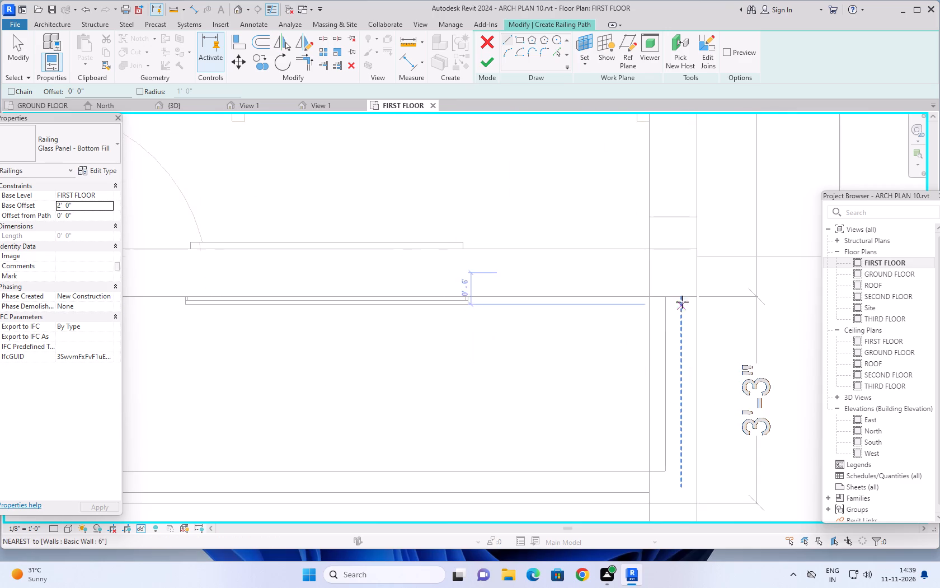
click(683, 297)
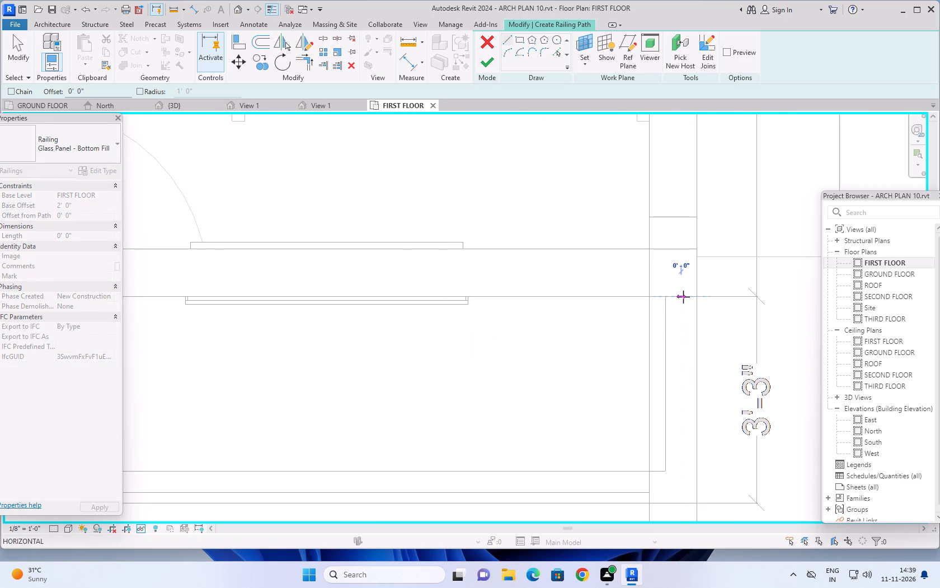
click(679, 486)
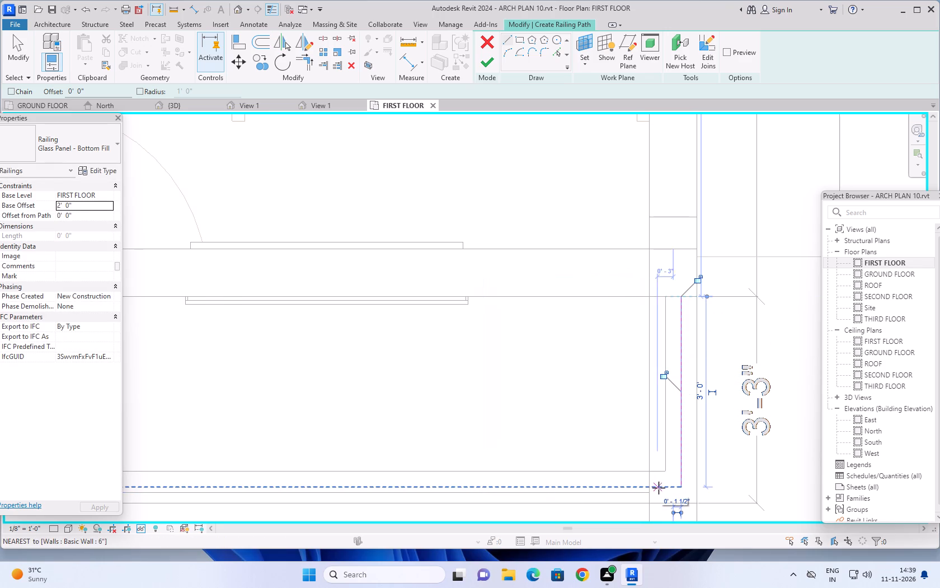
click(681, 488)
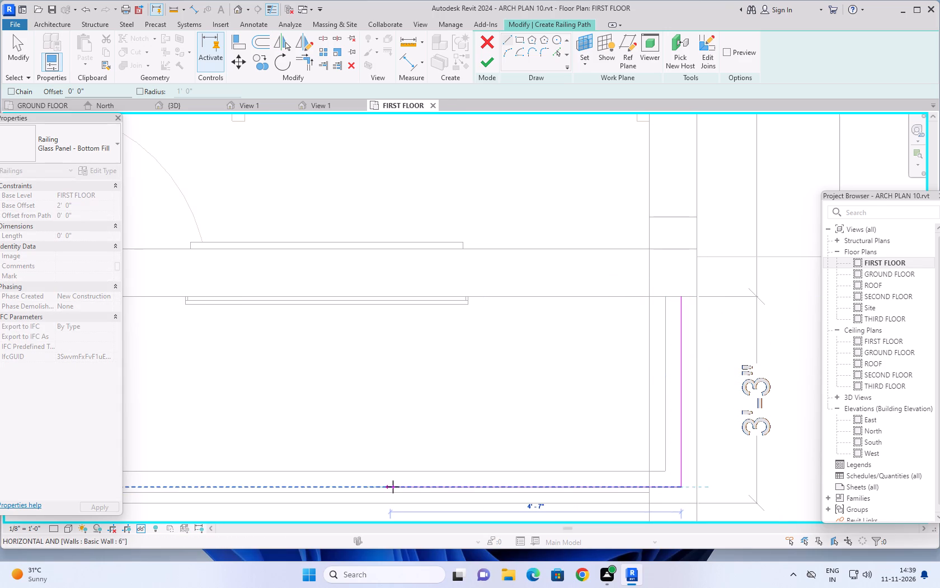
scroll(393, 487, down, 8)
middle_drag(393, 484, 731, 468)
scroll(547, 471, up, 8)
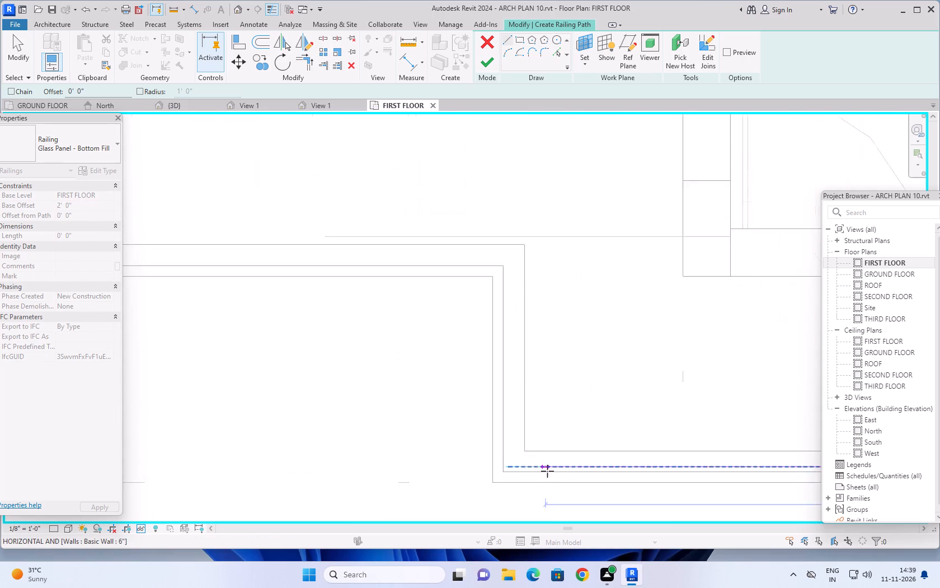
scroll(547, 471, up, 2)
click(493, 465)
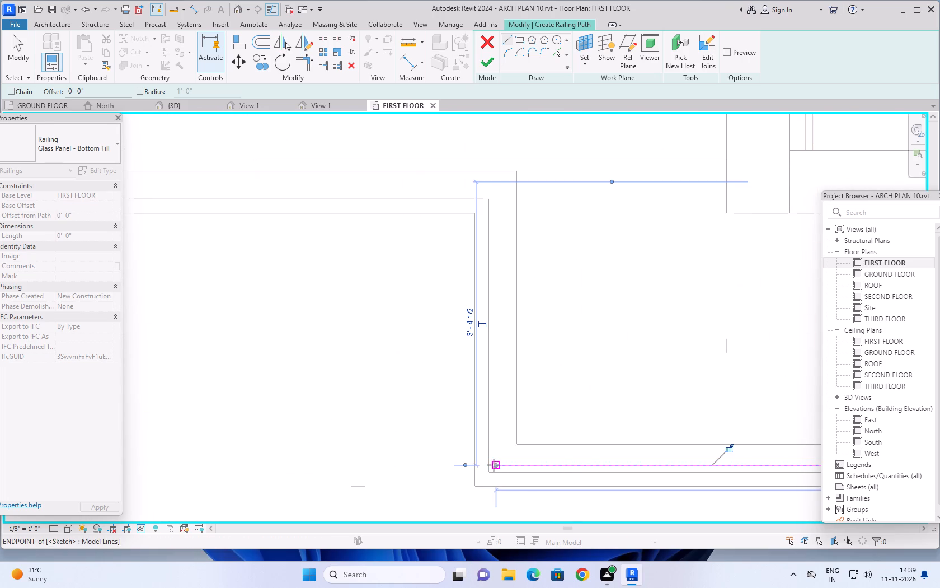
Continue the path 3'-3" back at the step, 8'-7" along the drawing room balcony and 2'-6" to the house wall, and finish the railing.
click(497, 463)
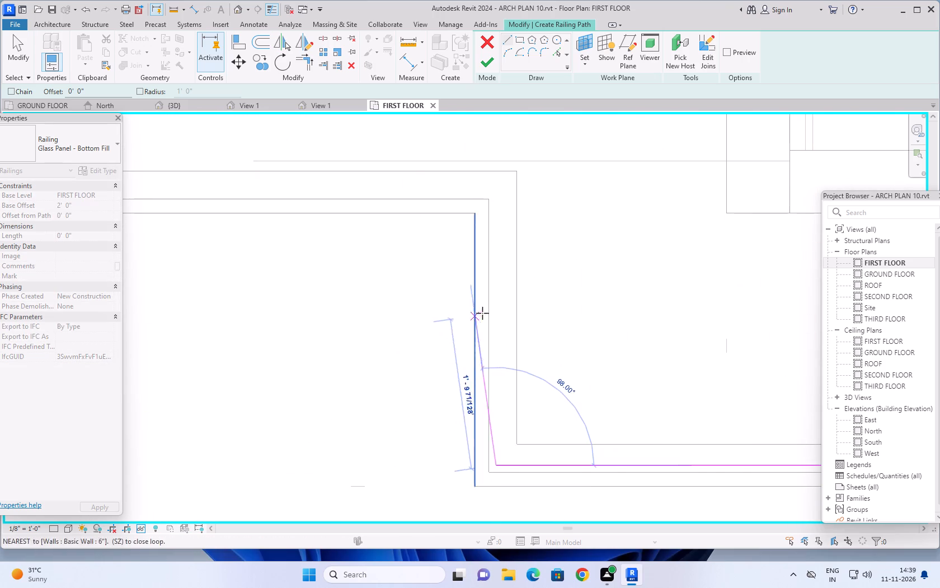
click(495, 193)
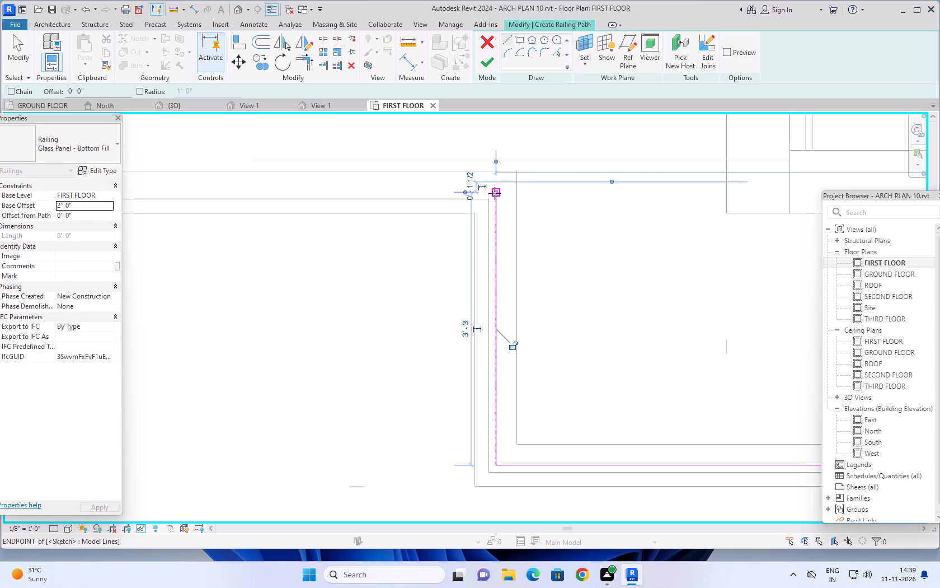
click(496, 192)
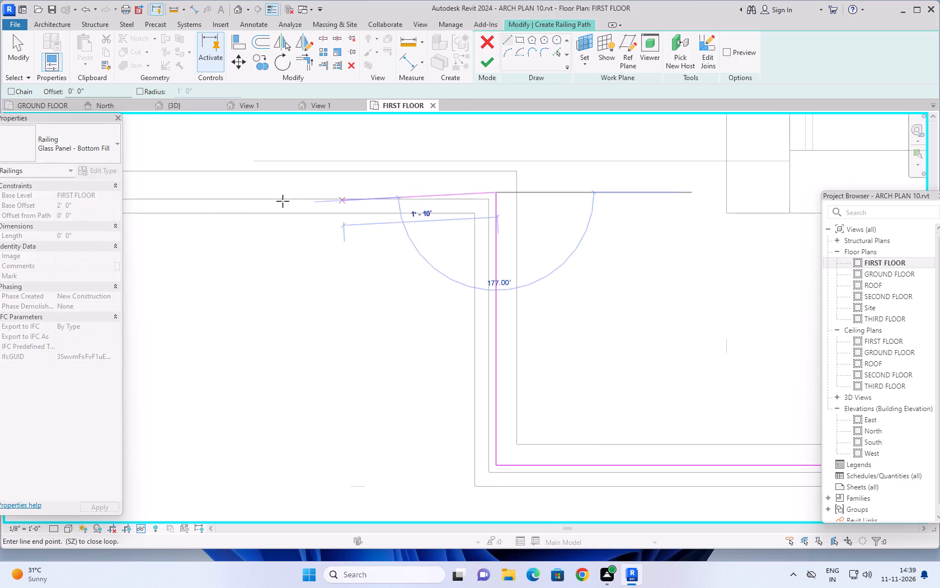
scroll(266, 204, down, 6)
middle_drag(264, 207, 580, 368)
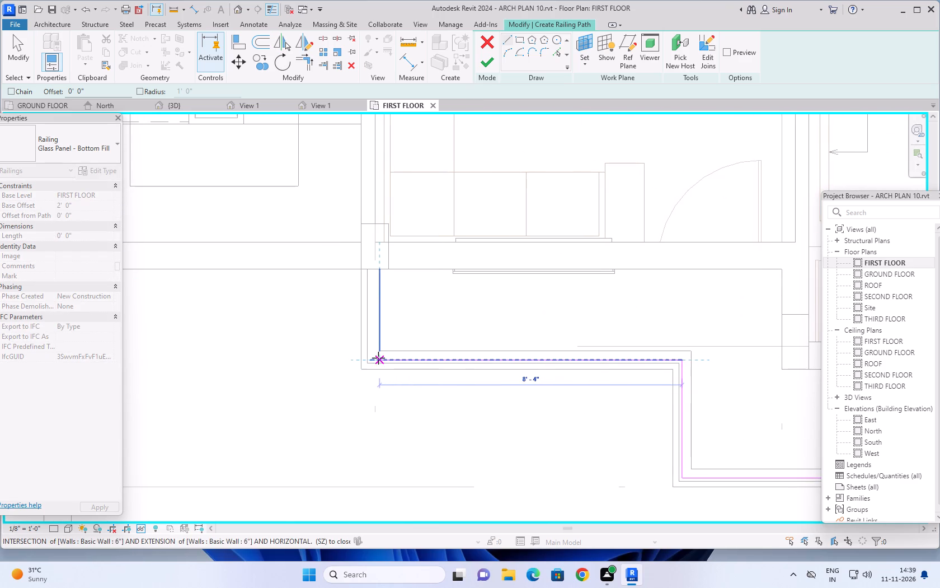
click(372, 358)
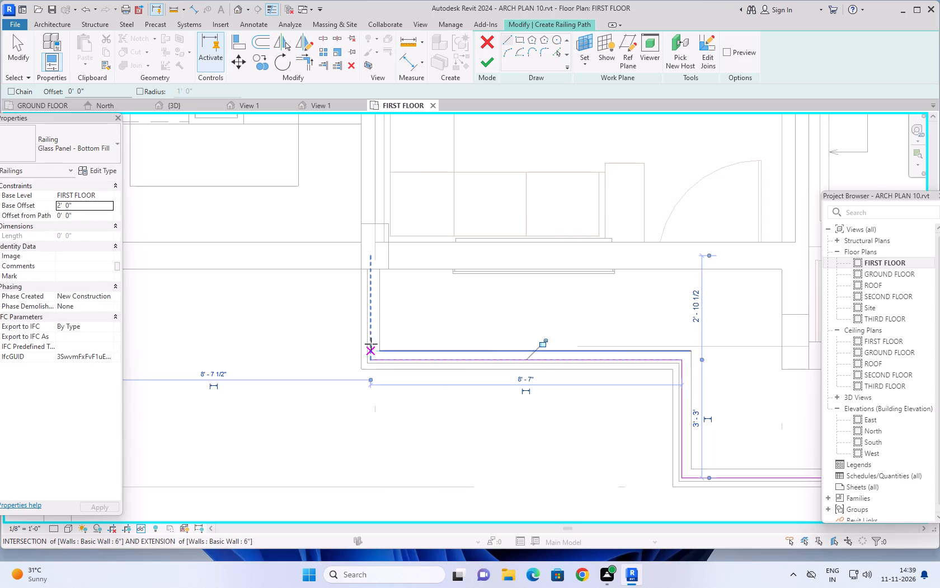
click(370, 358)
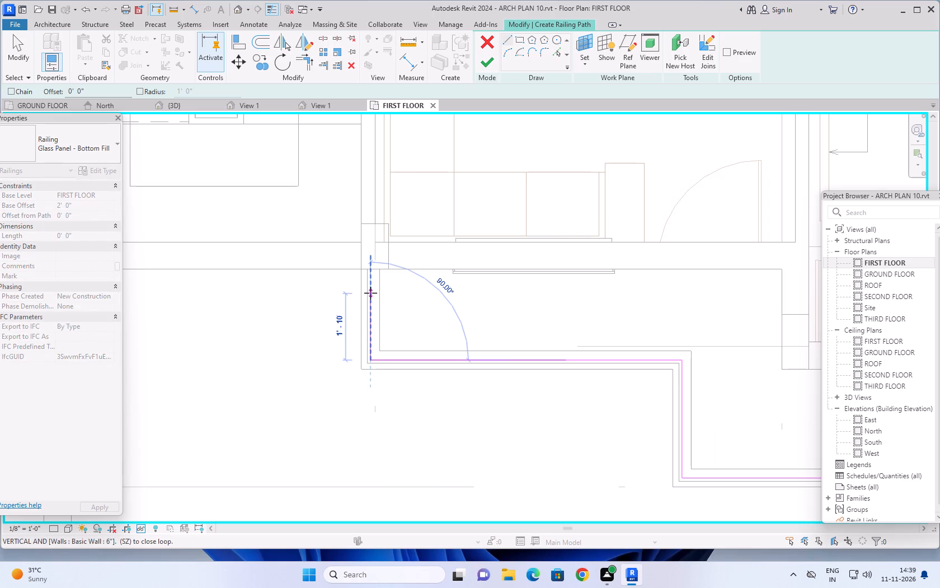
click(370, 270)
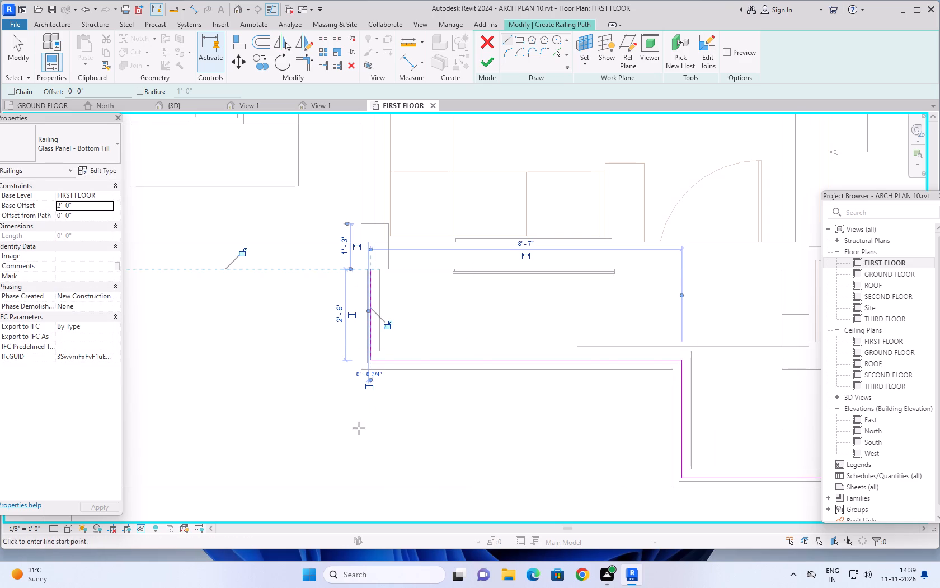
scroll(404, 405, down, 5)
scroll(459, 412, down, 3)
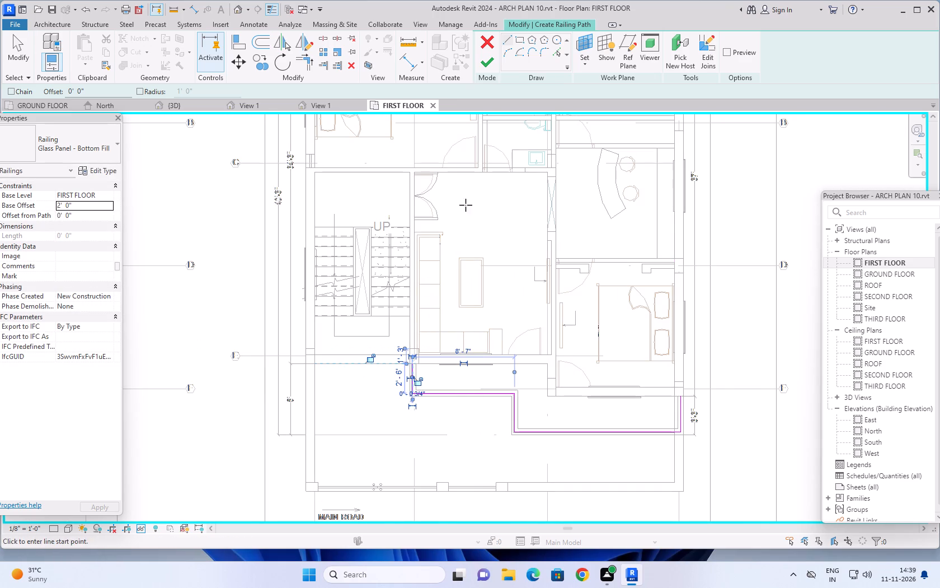
click(485, 62)
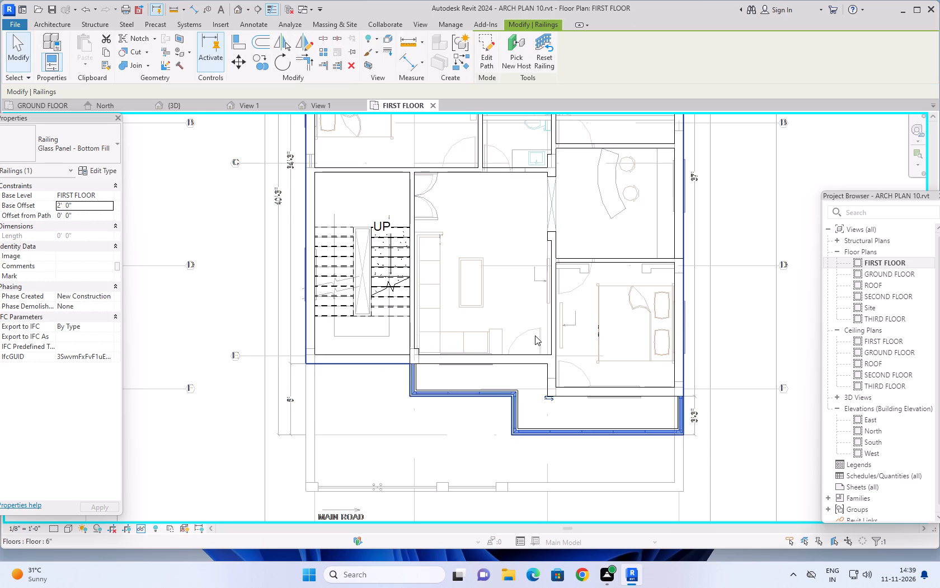
Examine the balcony walls and glass railing on the house front in the 3D view.
scroll(538, 337, down, 4)
scroll(631, 394, down, 2)
middle_drag(718, 405, 659, 402)
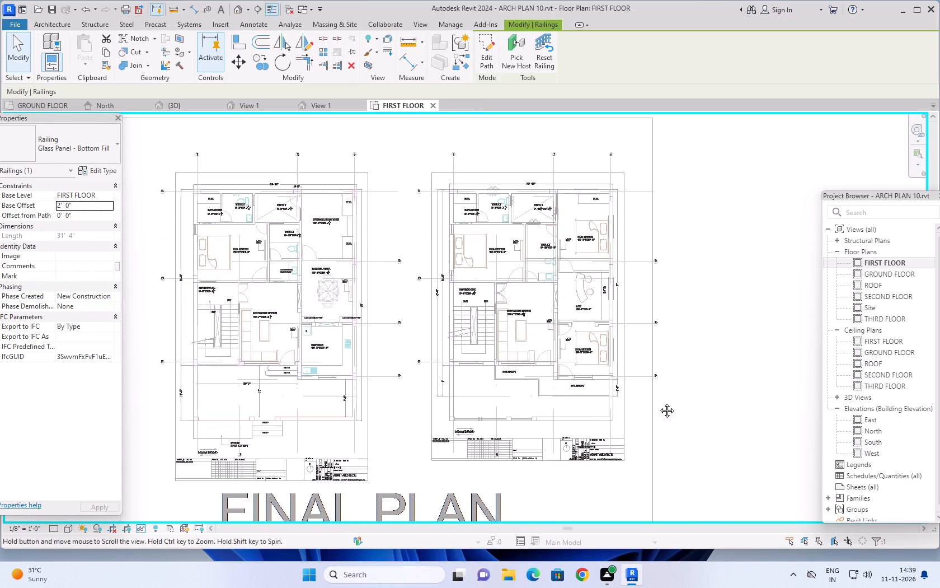
middle_drag(659, 402, 586, 406)
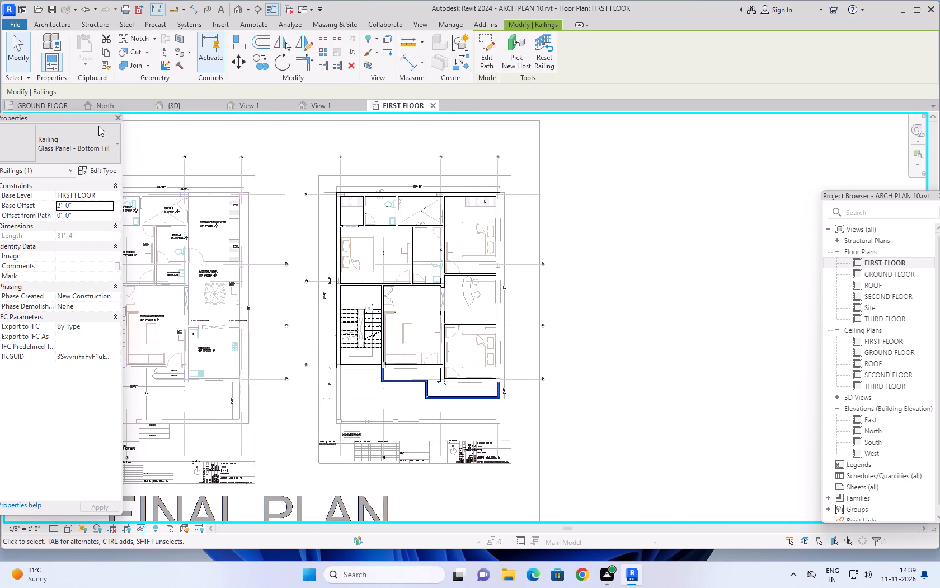
click(187, 104)
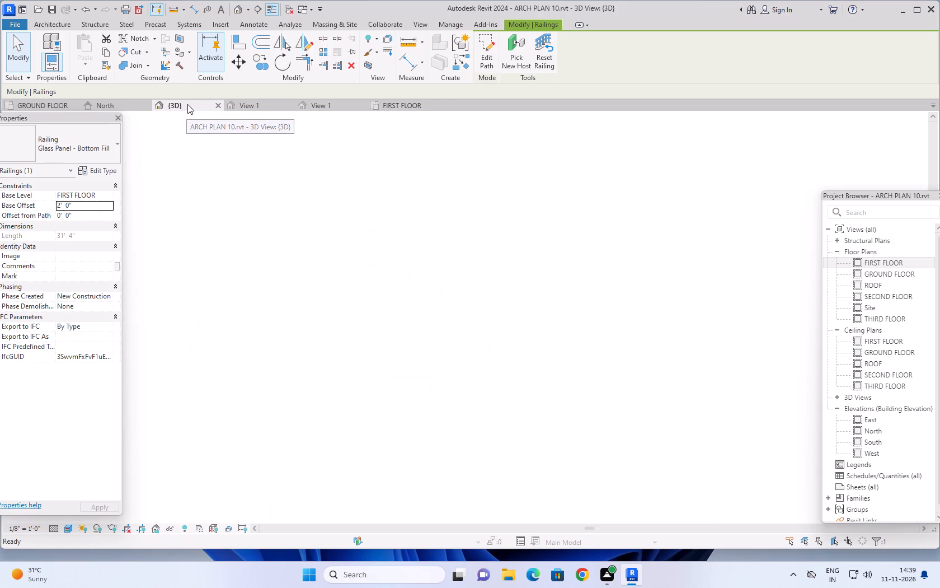
key(Escape)
key(Escape)
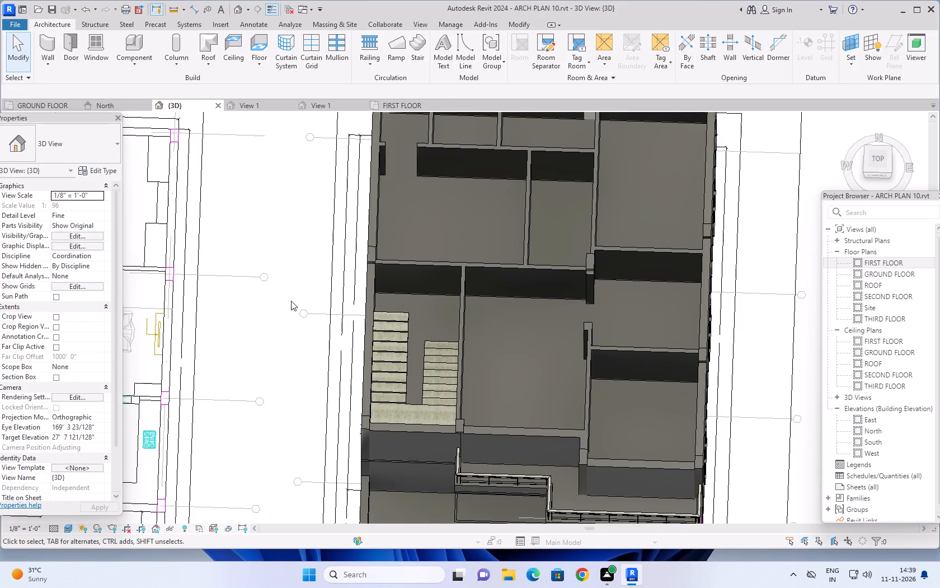
middle_drag(286, 361, 335, 275)
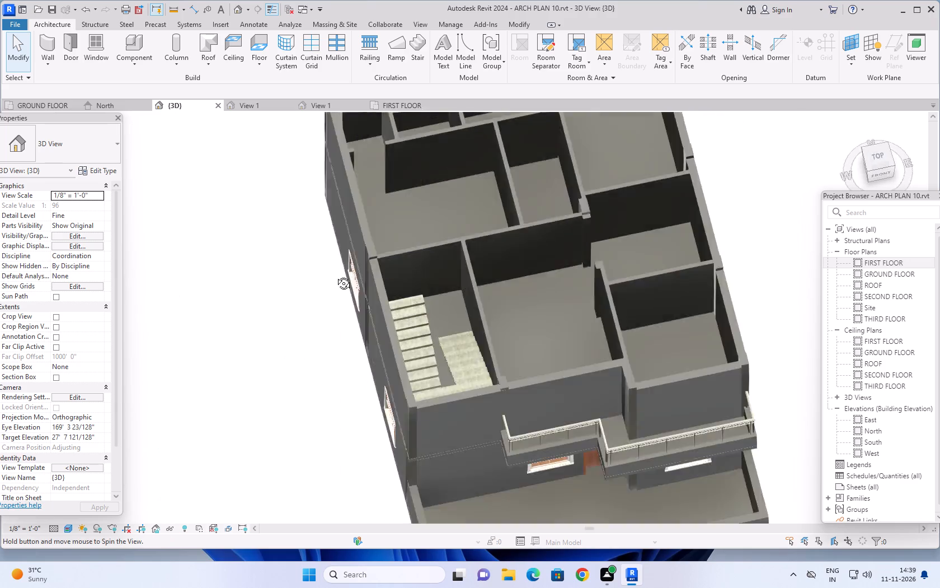
middle_drag(335, 275, 325, 185)
shift+scroll(349, 227, up, 1)
shift+middle_drag(529, 362, 453, 238)
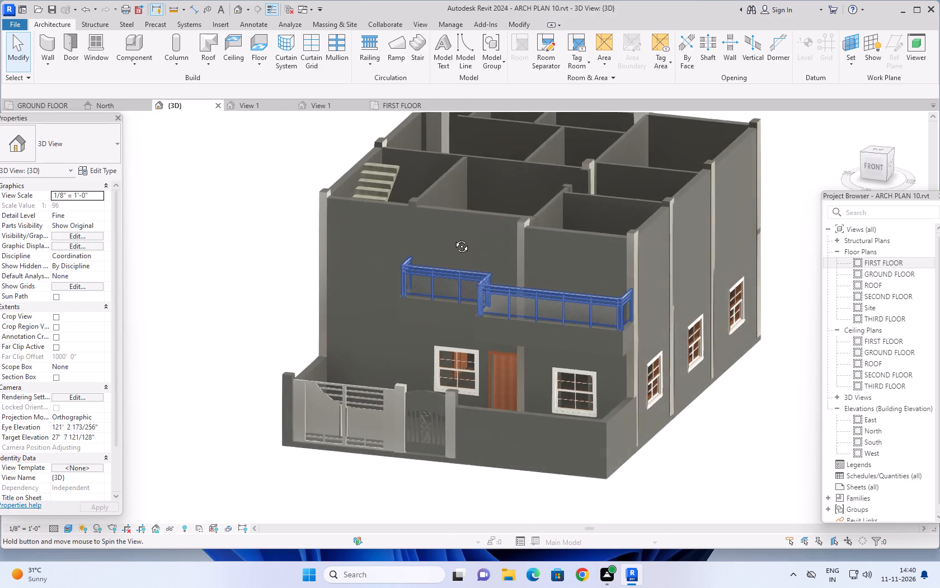
shift+middle_drag(453, 238, 459, 224)
scroll(551, 306, up, 2)
shift+middle_drag(555, 292, 556, 277)
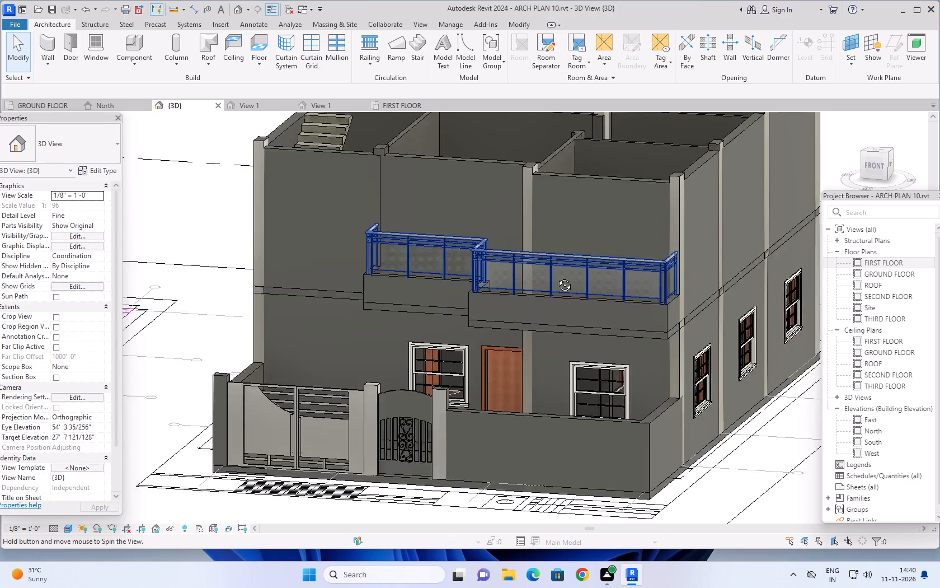
shift+middle_drag(556, 277, 586, 276)
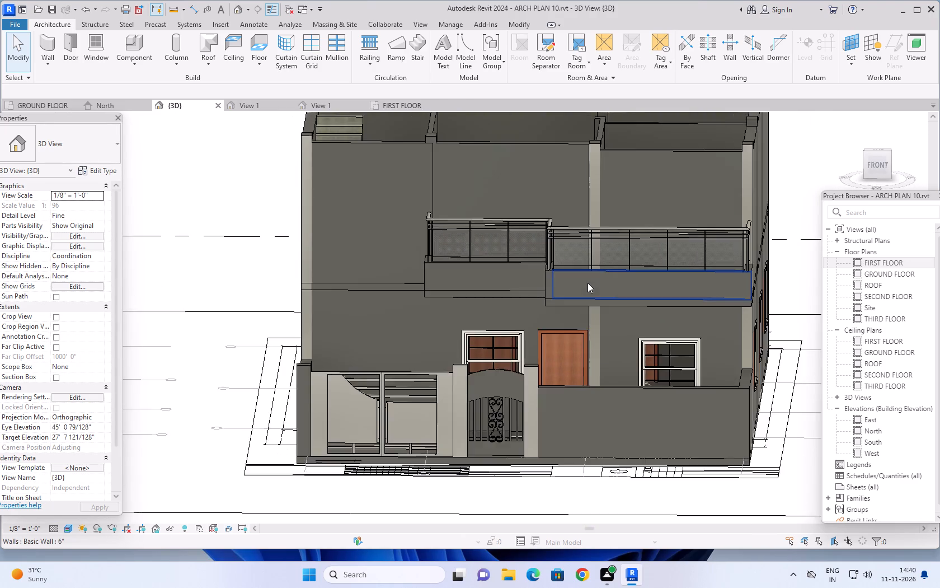
Examine the whole house model in 3D from the front, the left side and above.
scroll(587, 287, down, 2)
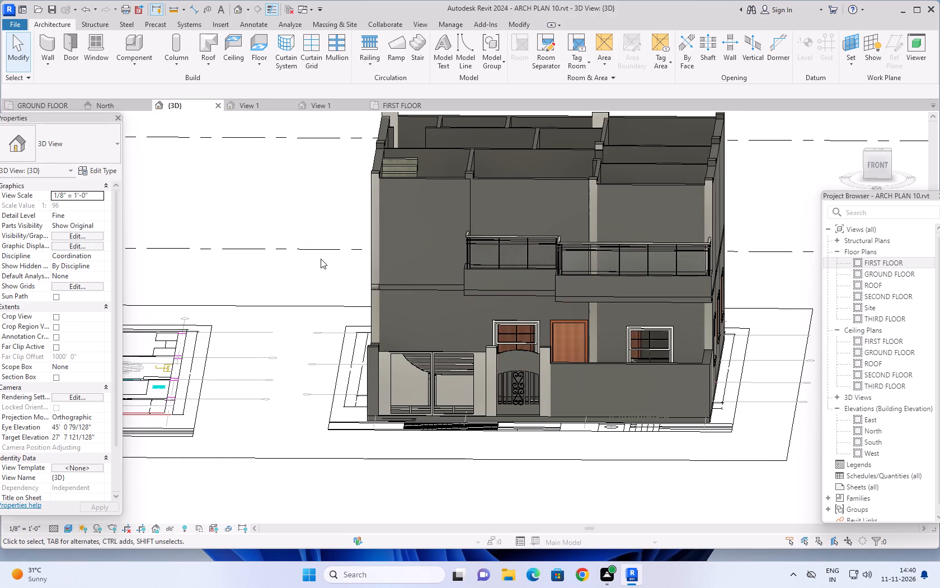
middle_drag(321, 259, 321, 280)
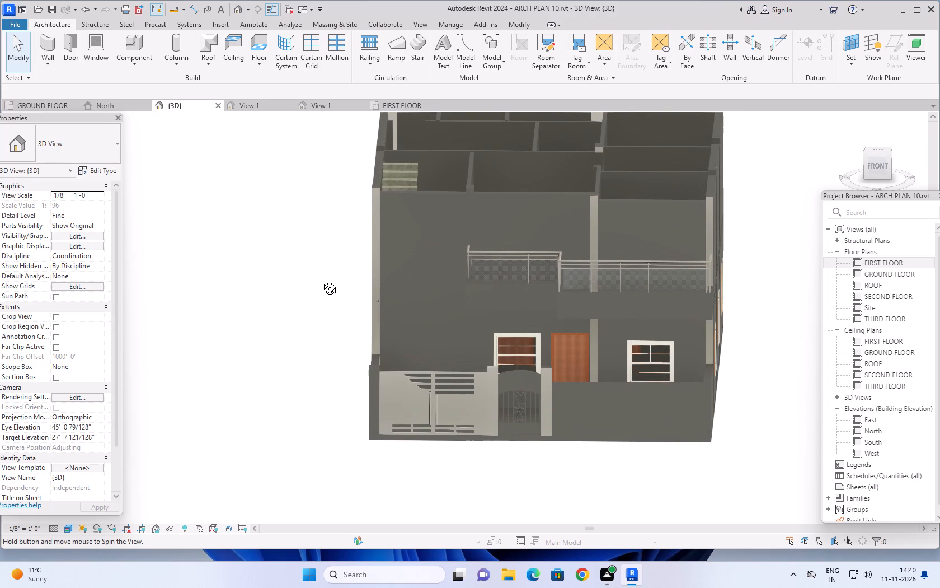
middle_drag(321, 280, 594, 310)
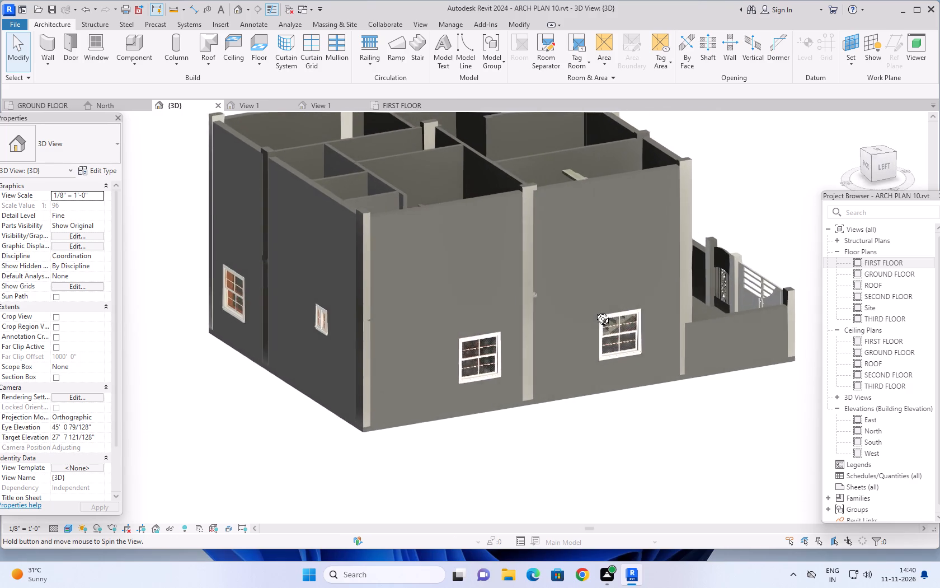
middle_drag(594, 310, 445, 393)
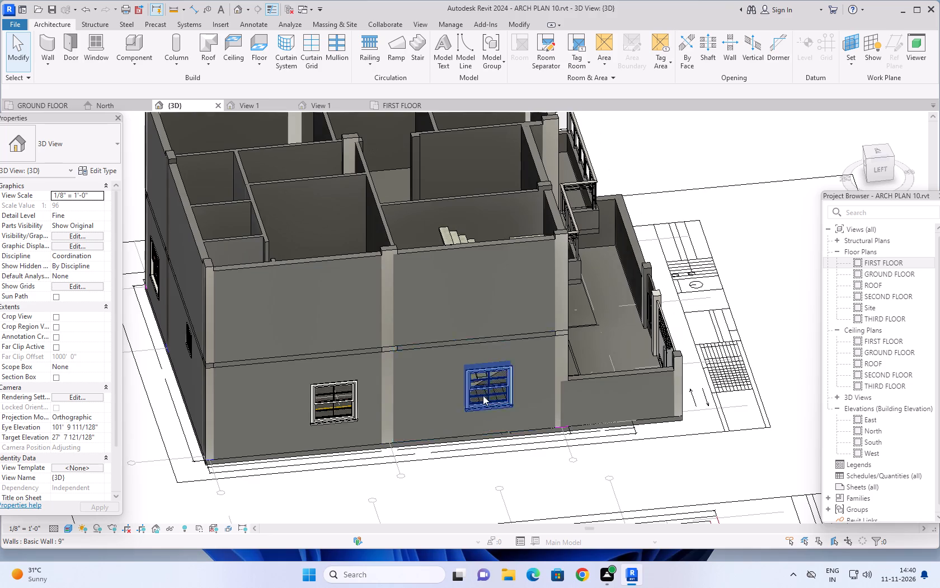
scroll(482, 395, down, 5)
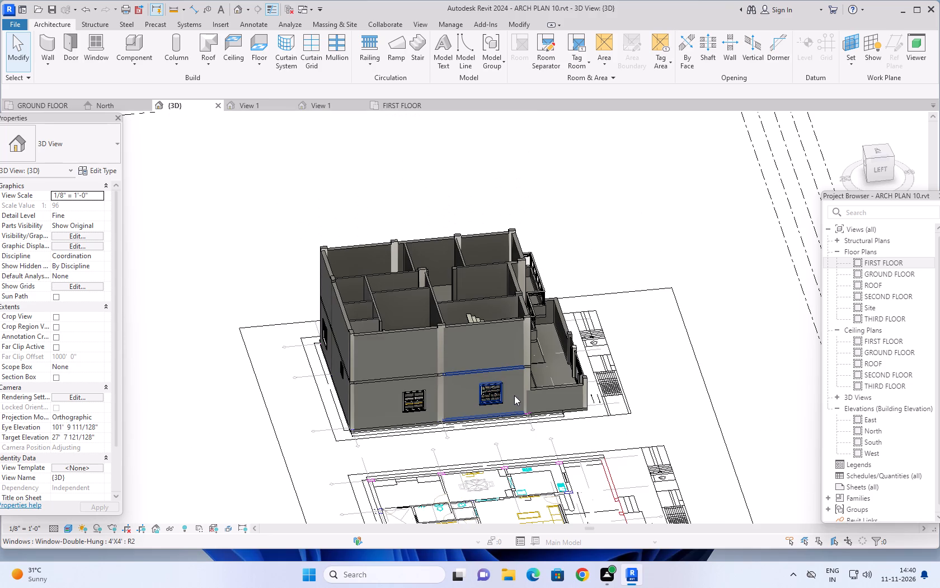
shift+middle_drag(585, 225, 570, 292)
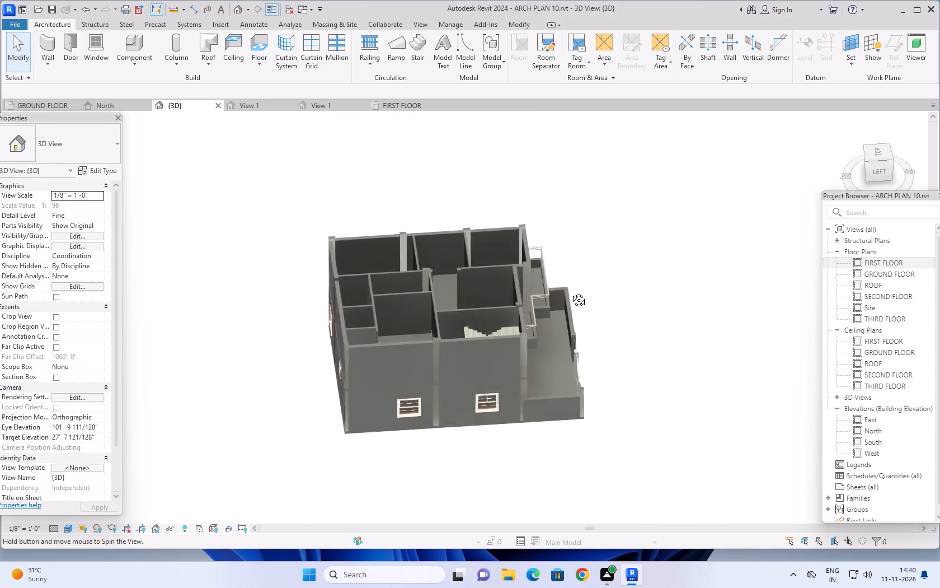
shift+middle_drag(570, 292, 345, 423)
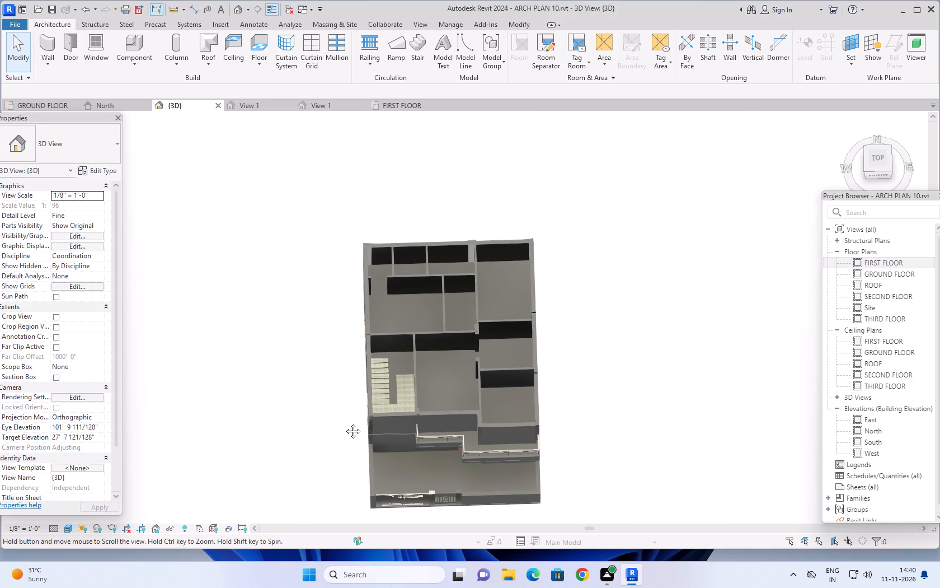
shift+middle_drag(345, 423, 344, 425)
middle_click(344, 425)
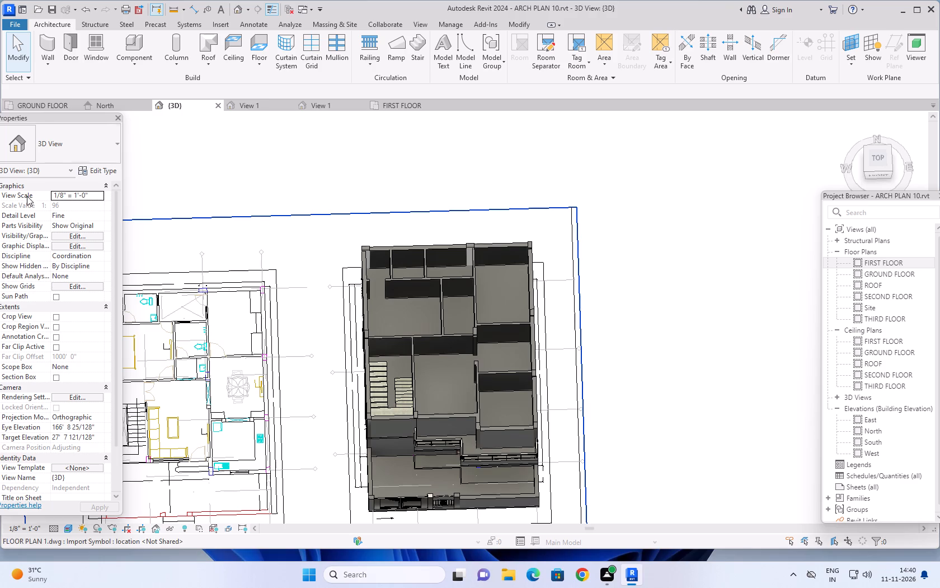
Open the GROUND FLOOR plan view to look over the complete FINAL PLAN drawing sheet.
click(40, 105)
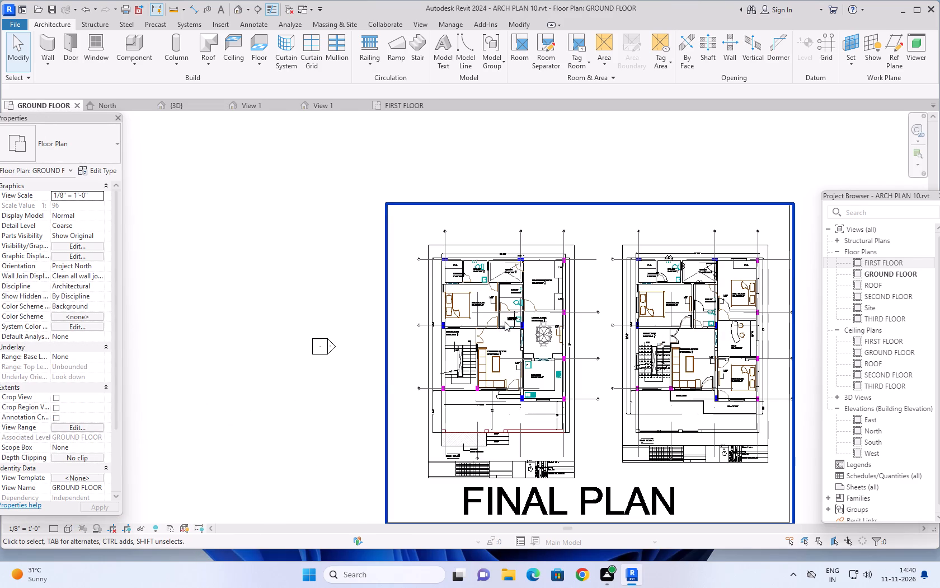
scroll(526, 330, down, 2)
scroll(647, 356, down, 1)
middle_drag(757, 401, 736, 393)
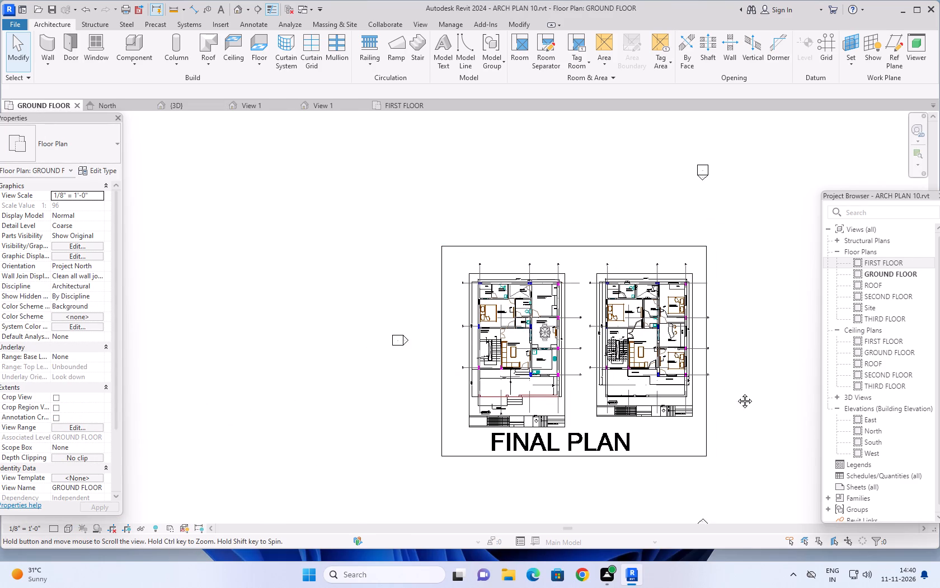
middle_drag(736, 393, 674, 382)
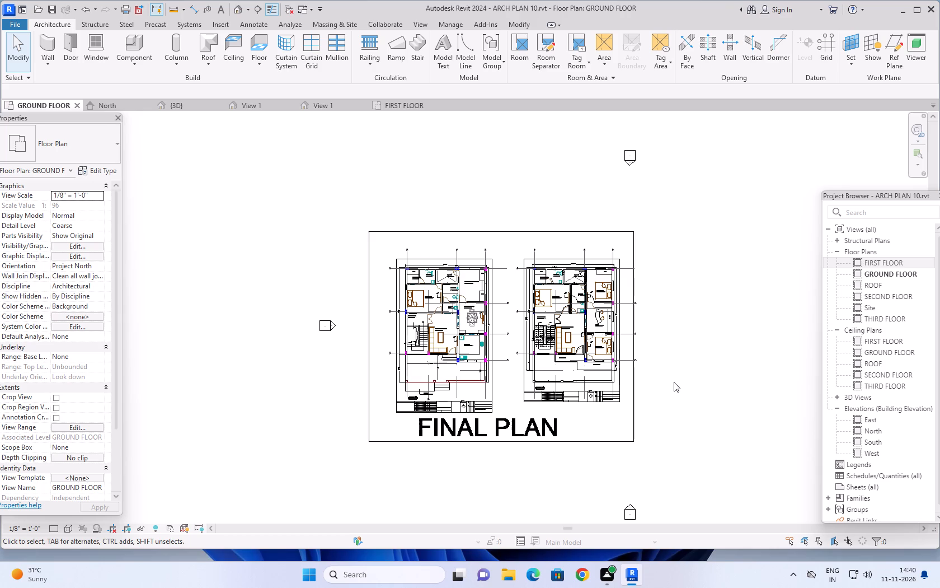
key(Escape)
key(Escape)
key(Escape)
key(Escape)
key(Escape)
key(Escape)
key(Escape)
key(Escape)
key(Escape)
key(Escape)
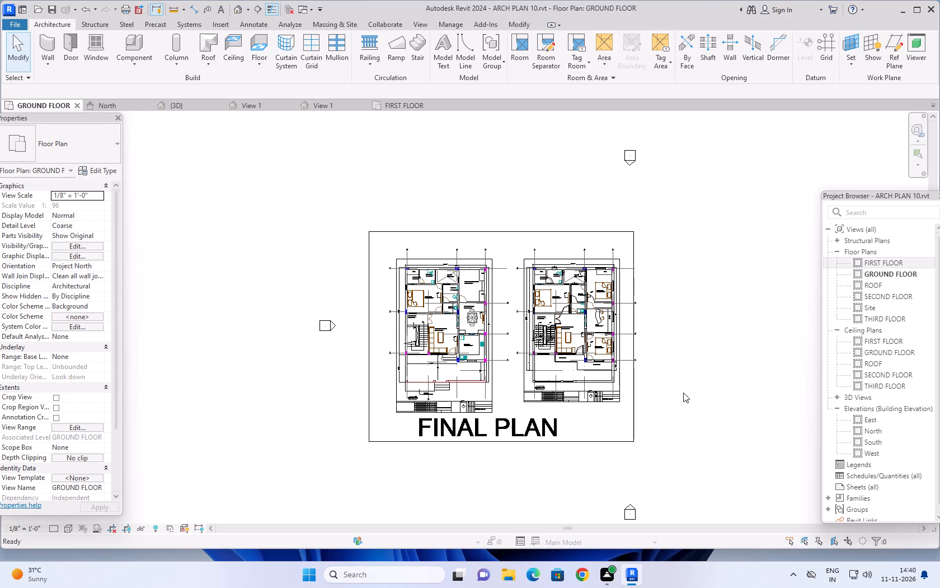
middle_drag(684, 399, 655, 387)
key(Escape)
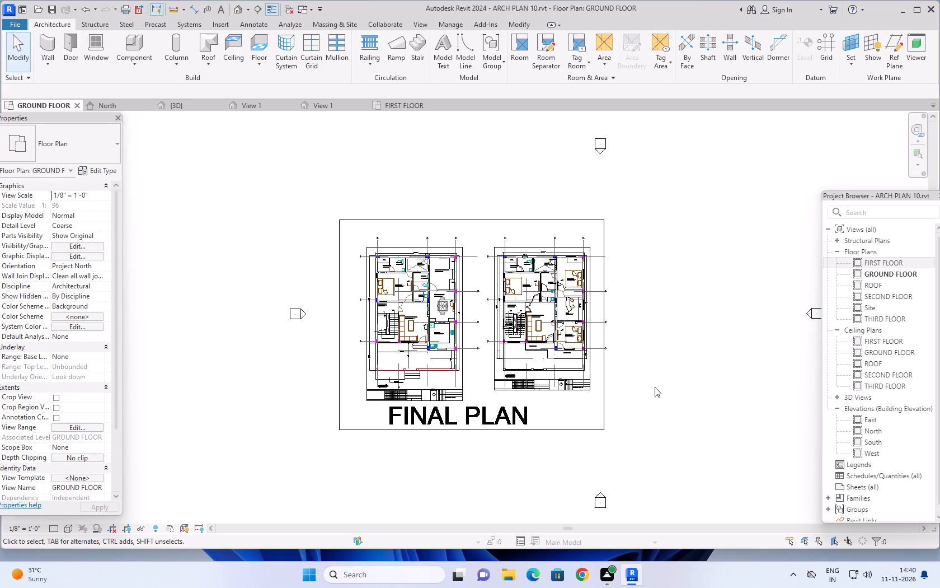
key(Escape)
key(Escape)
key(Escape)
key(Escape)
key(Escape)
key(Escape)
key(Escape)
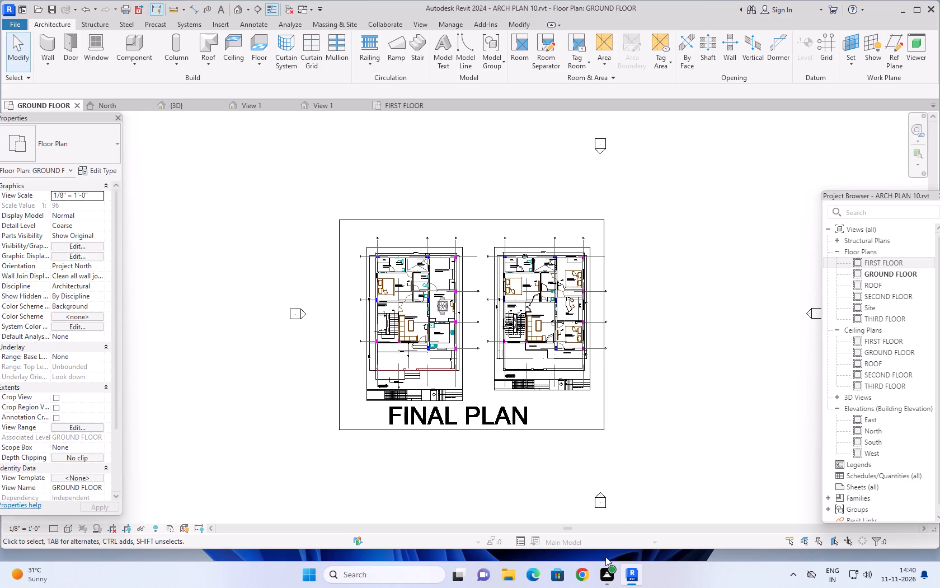
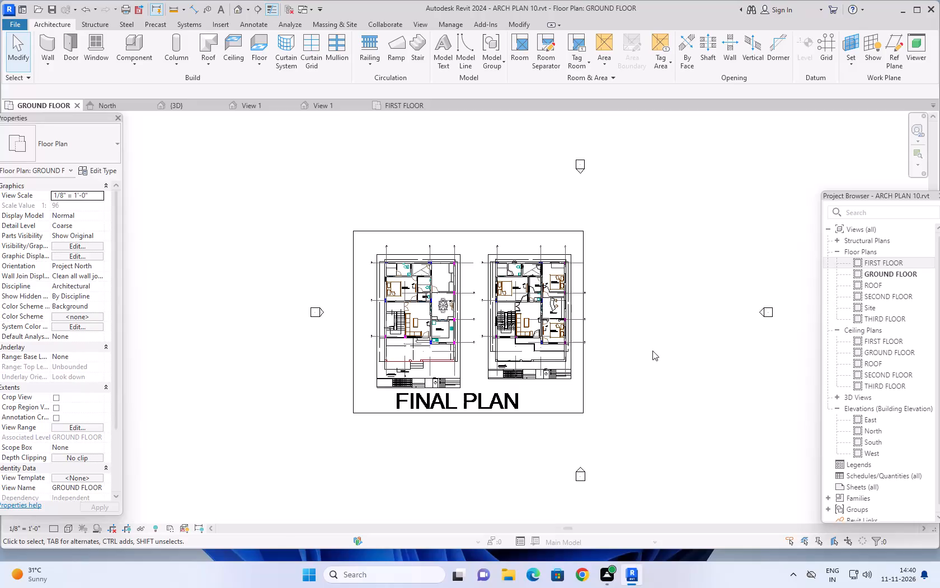
Examine the two imported floor layouts in the GROUND FLOOR plan, focusing on the balcony, bedroom and staircase area of the second layout.
key(Escape)
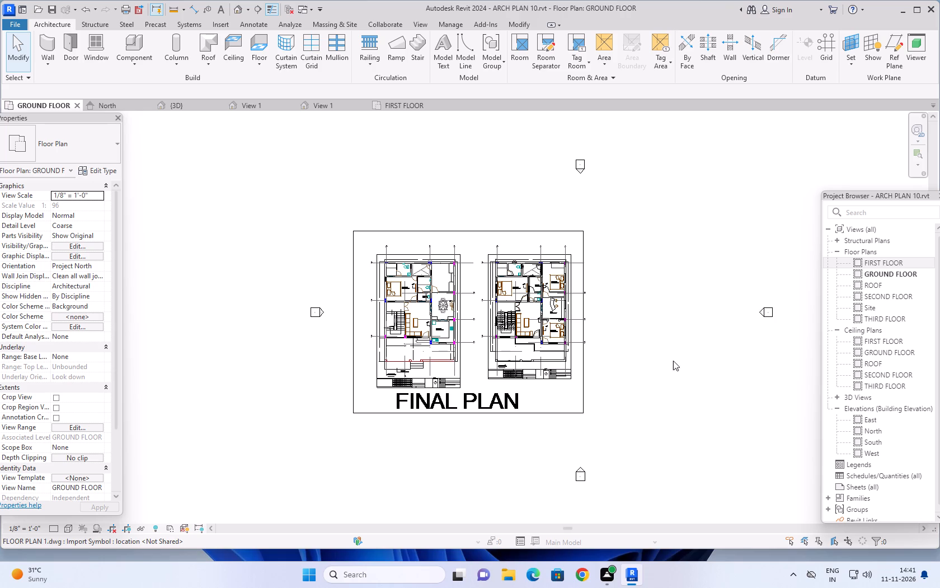
scroll(674, 361, down, 3)
middle_drag(706, 404, 613, 384)
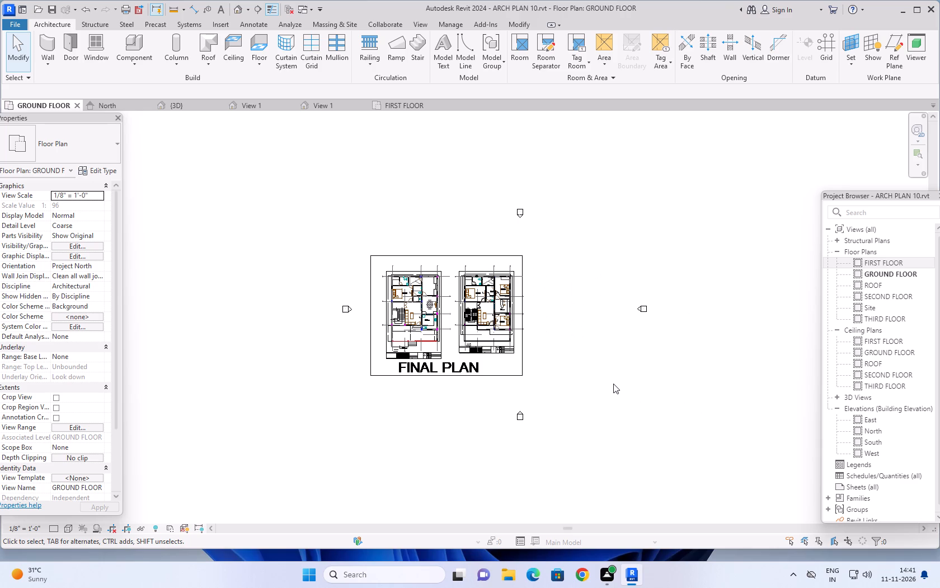
scroll(619, 390, down, 2)
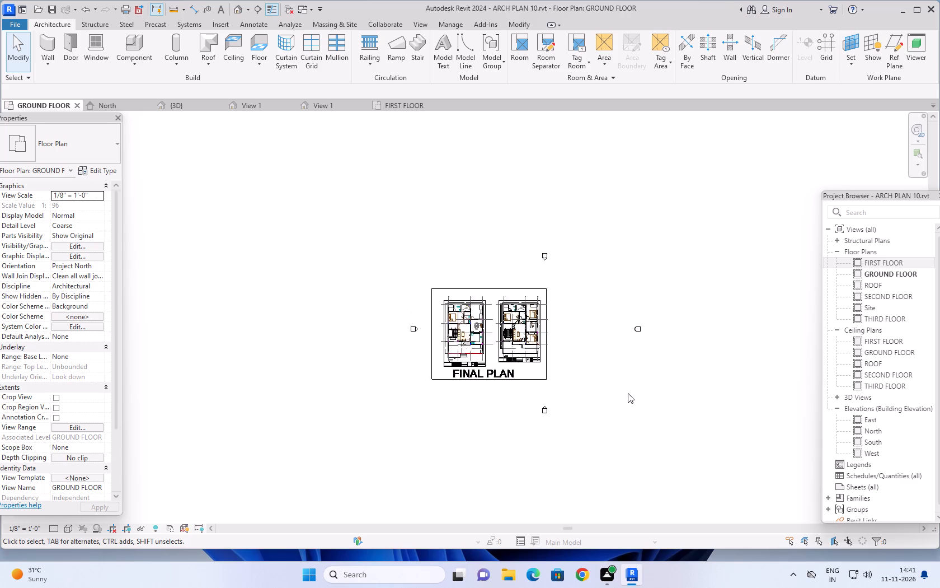
scroll(628, 393, down, 1)
middle_drag(665, 410, 666, 398)
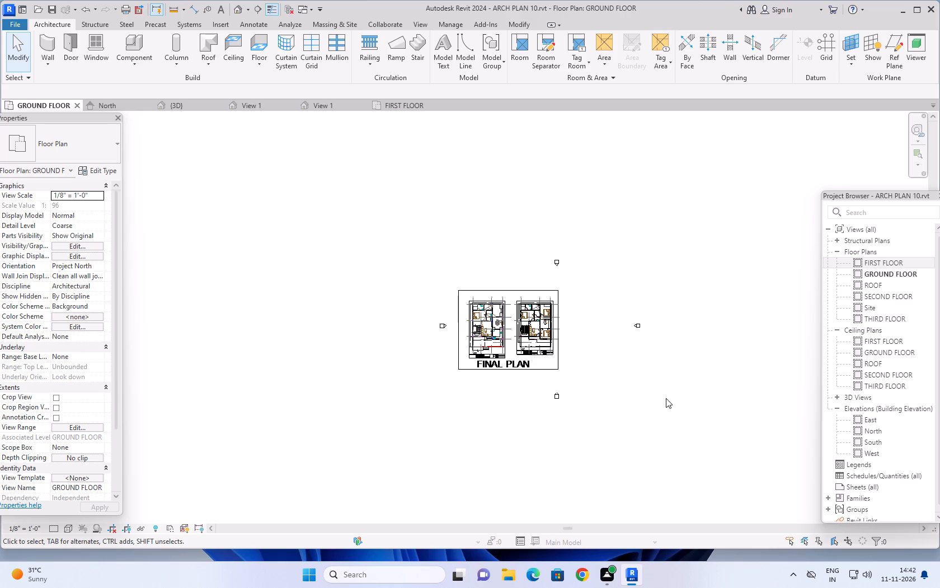
scroll(476, 330, up, 5)
scroll(562, 301, up, 5)
middle_drag(745, 377, 718, 333)
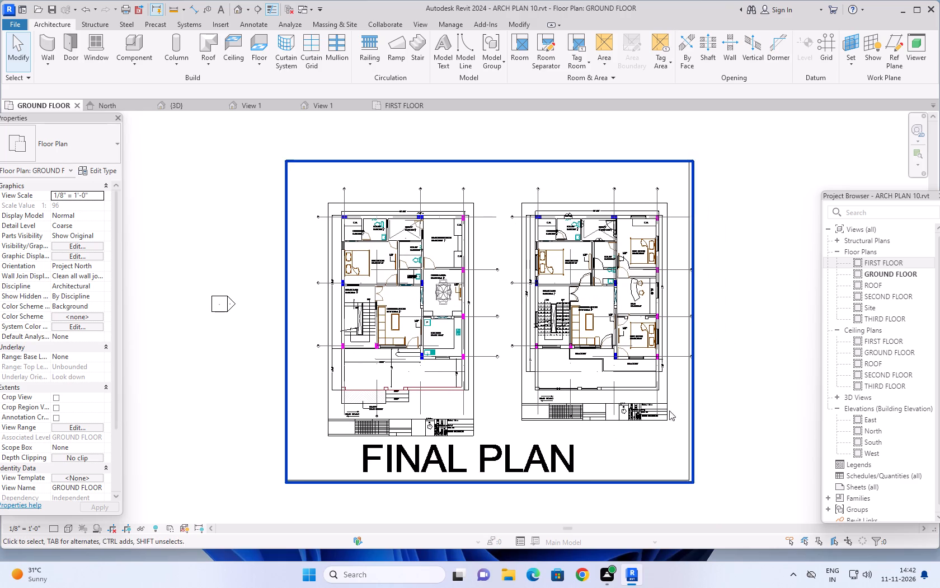
scroll(662, 438, up, 2)
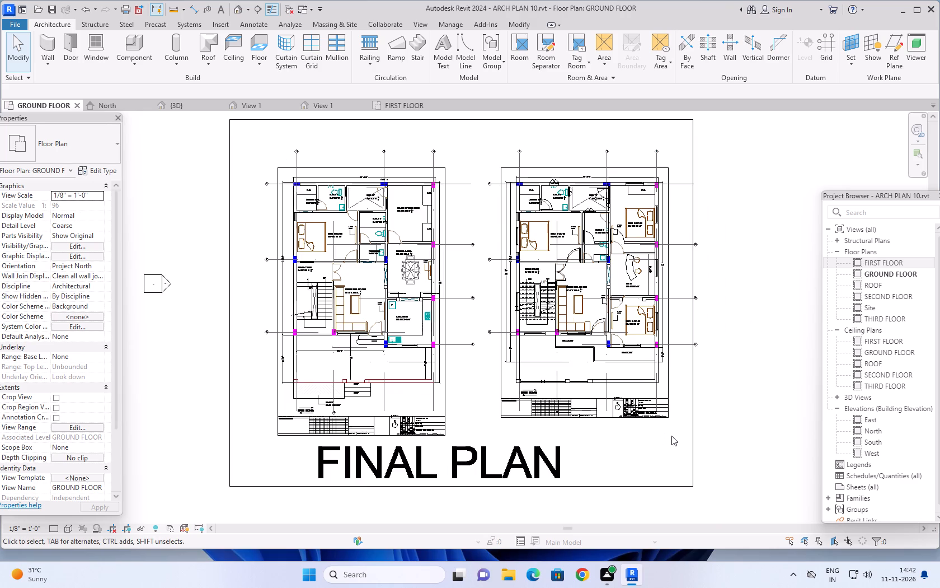
middle_drag(736, 389, 733, 427)
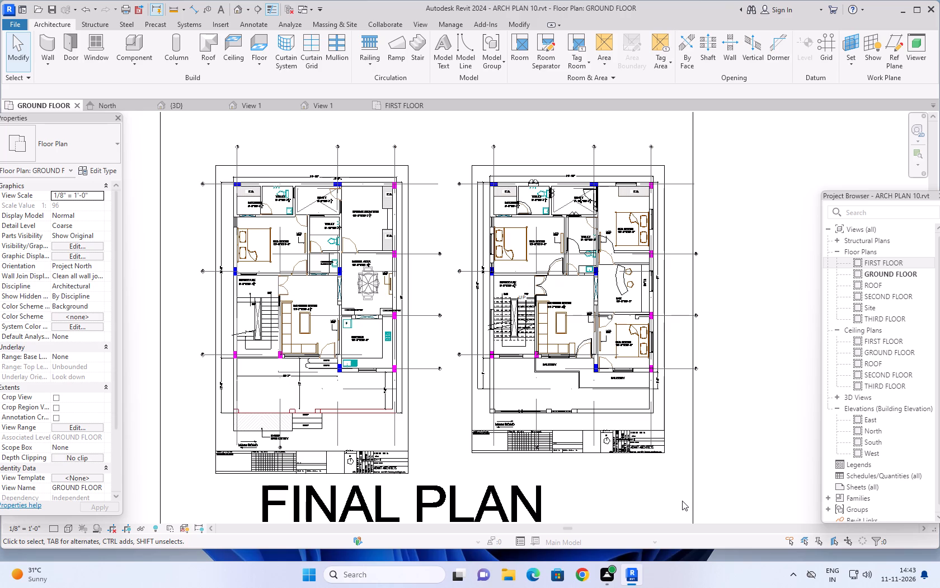
scroll(731, 446, down, 1)
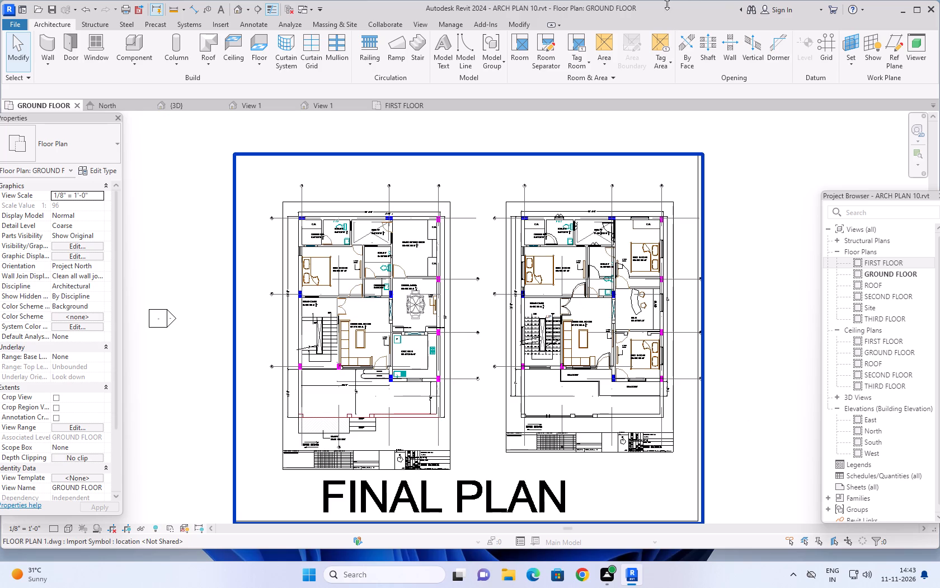
middle_drag(740, 301, 736, 278)
scroll(690, 398, up, 3)
middle_drag(684, 357, 688, 356)
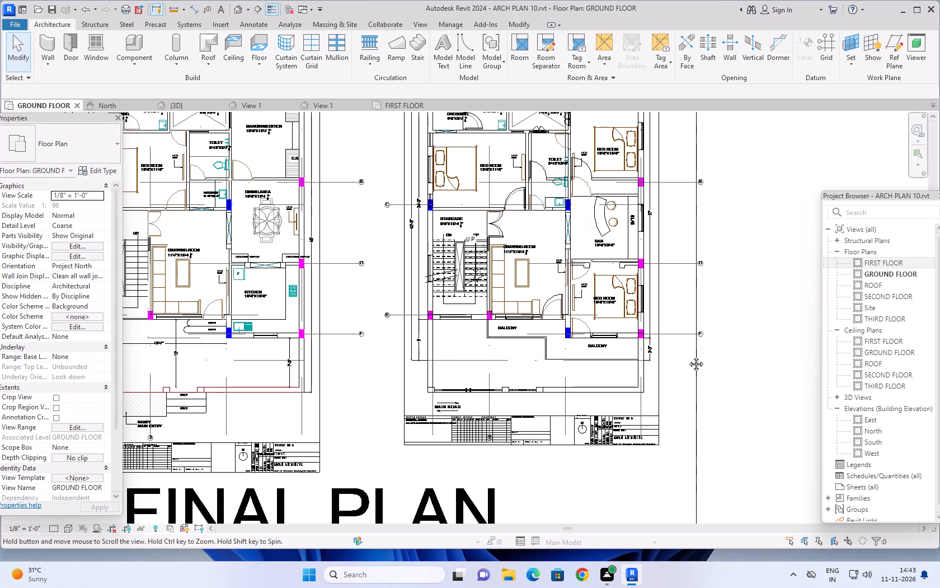
middle_drag(688, 356, 701, 353)
scroll(529, 365, up, 5)
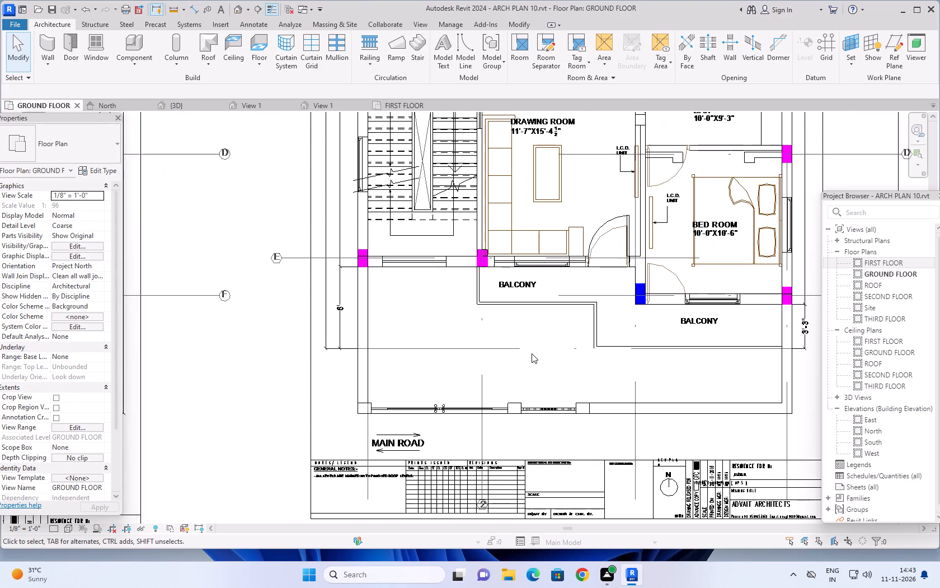
scroll(546, 329, up, 1)
middle_drag(546, 329, 538, 366)
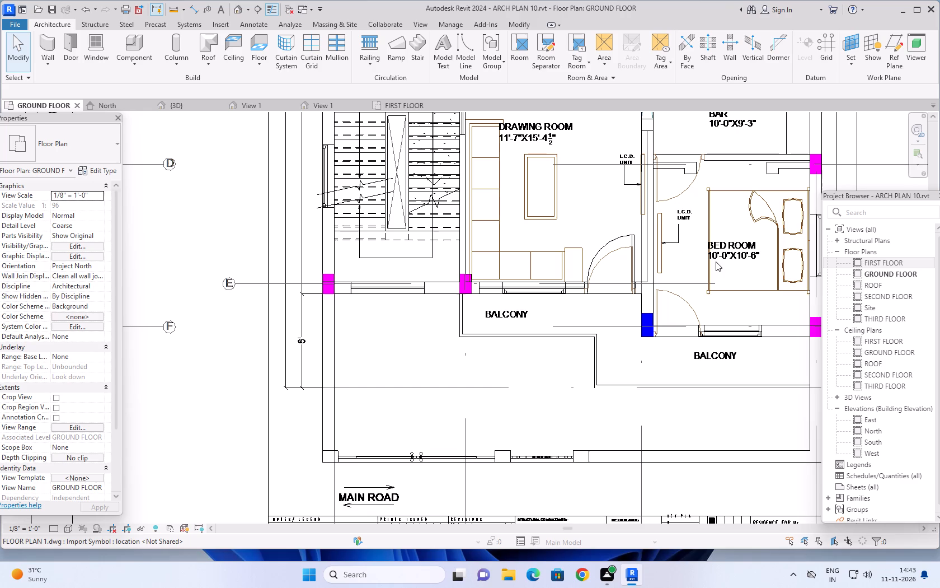
scroll(574, 352, down, 3)
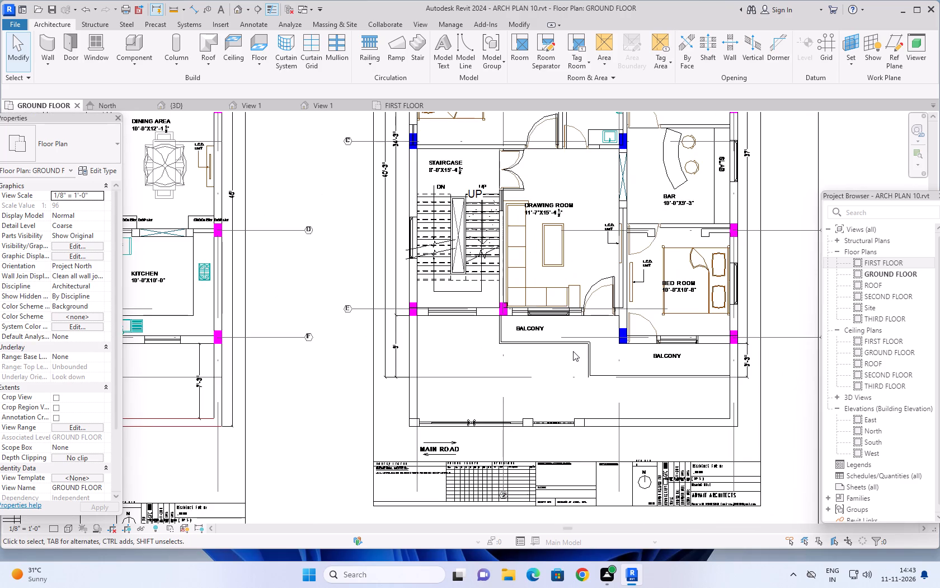
scroll(579, 351, down, 2)
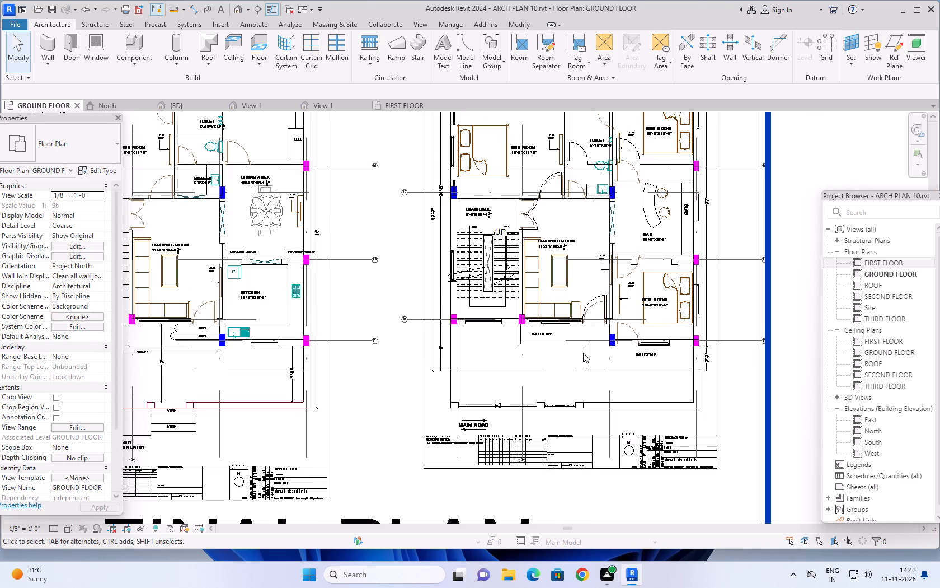
scroll(585, 353, down, 3)
scroll(633, 352, down, 2)
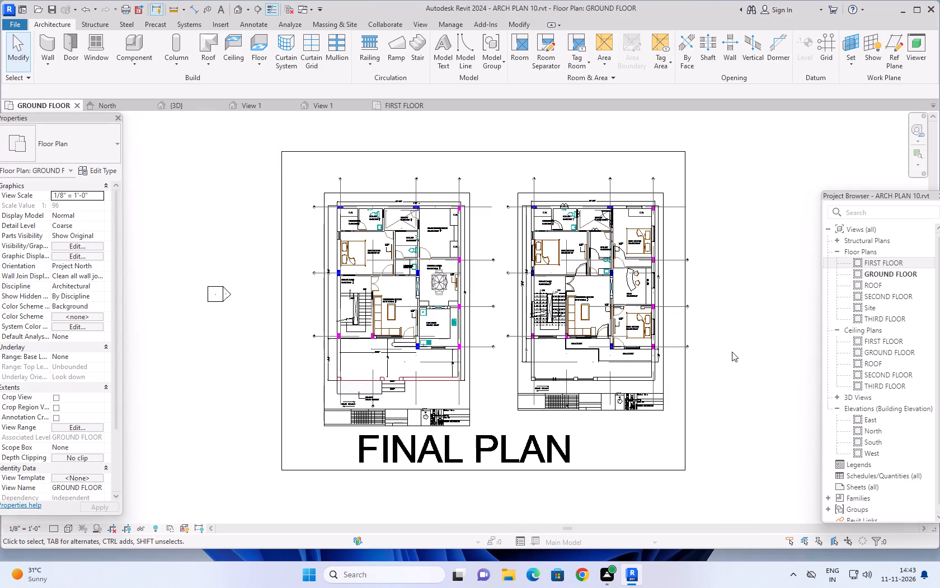
scroll(732, 351, down, 1)
middle_drag(734, 347, 740, 335)
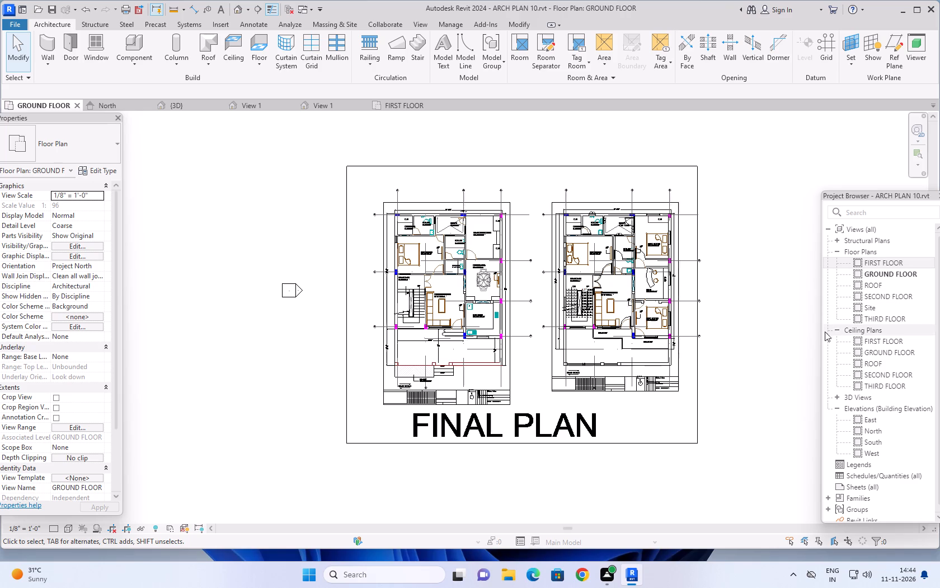
scroll(757, 362, down, 1)
middle_drag(742, 396, 724, 388)
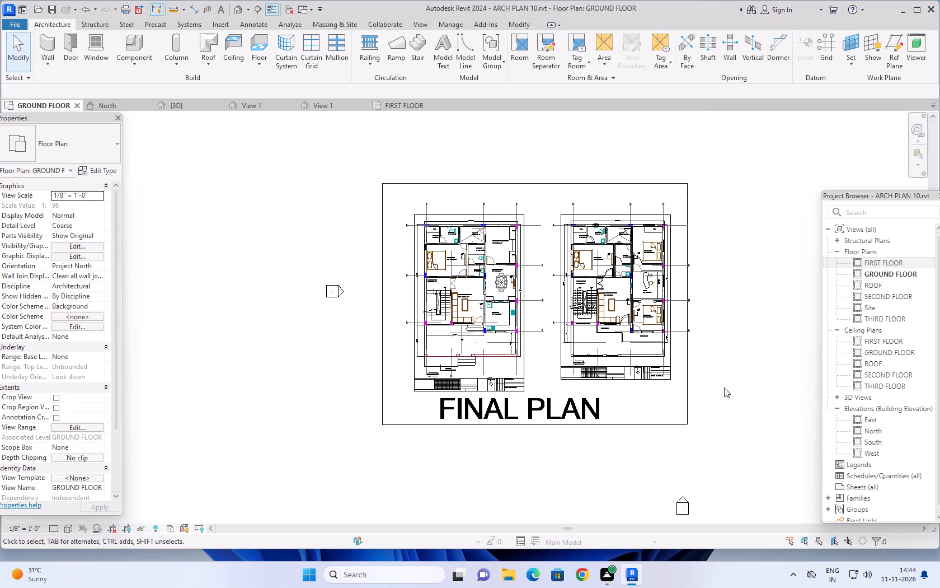
scroll(634, 438, up, 3)
middle_drag(634, 438, 651, 446)
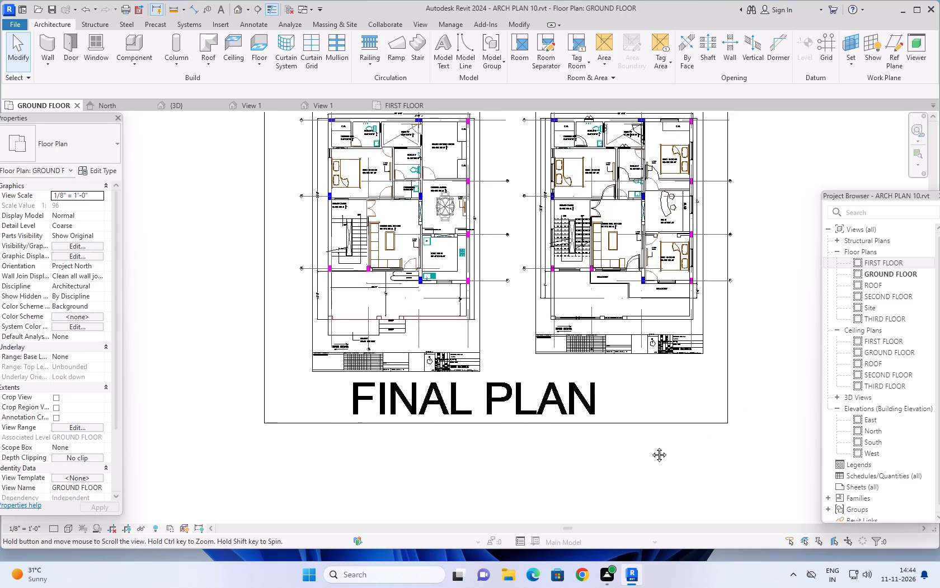
middle_drag(651, 446, 660, 453)
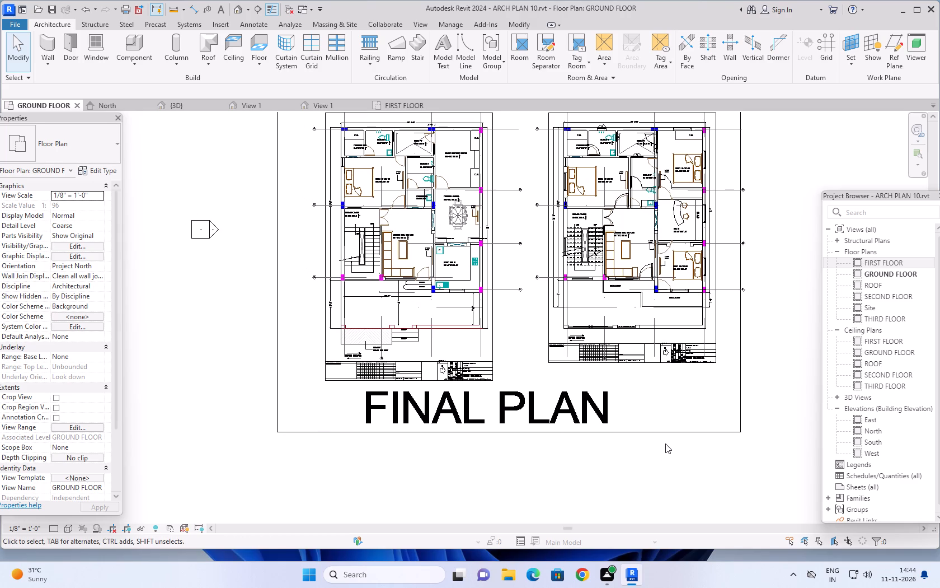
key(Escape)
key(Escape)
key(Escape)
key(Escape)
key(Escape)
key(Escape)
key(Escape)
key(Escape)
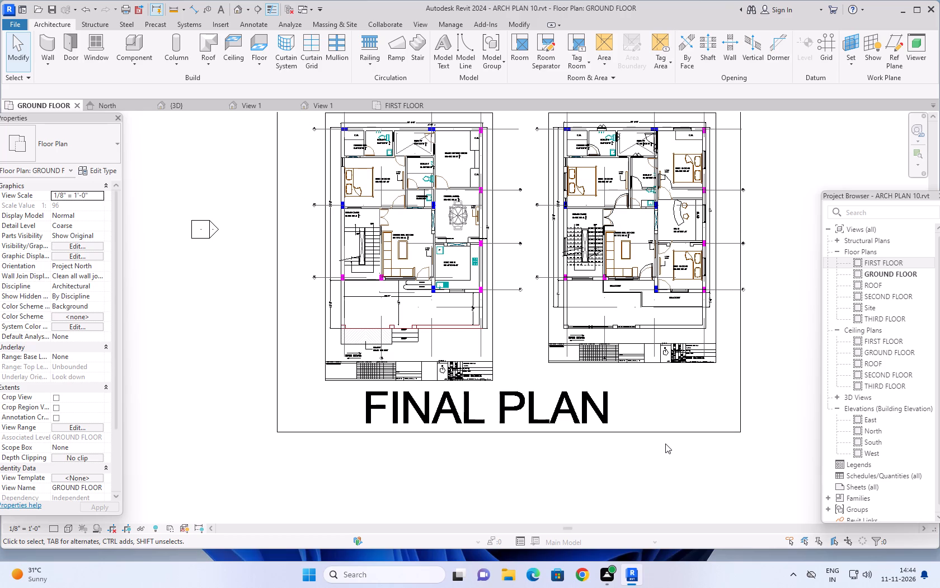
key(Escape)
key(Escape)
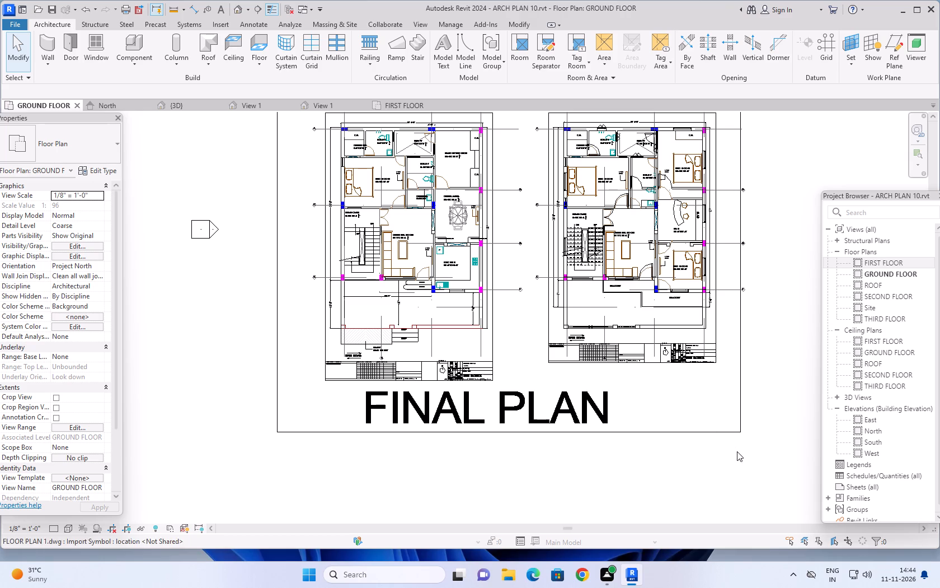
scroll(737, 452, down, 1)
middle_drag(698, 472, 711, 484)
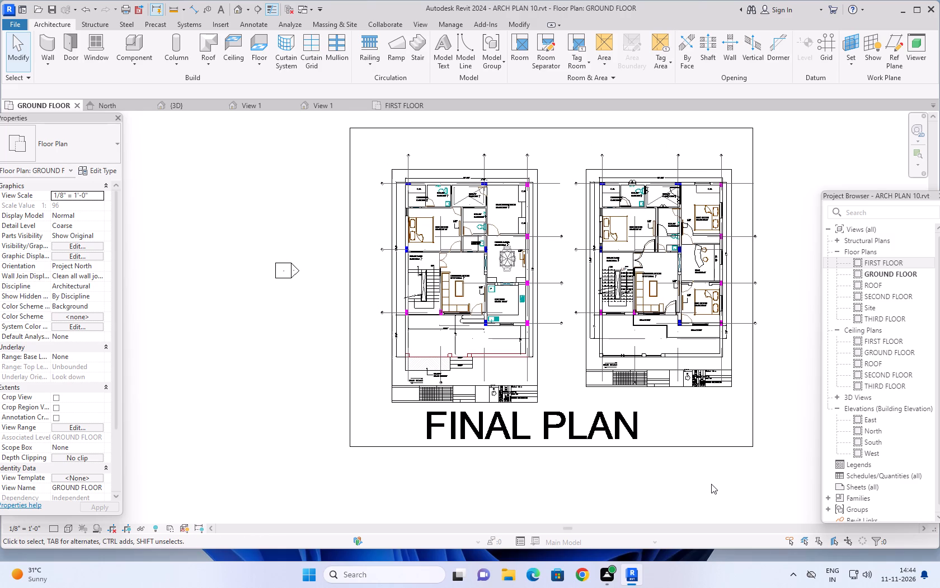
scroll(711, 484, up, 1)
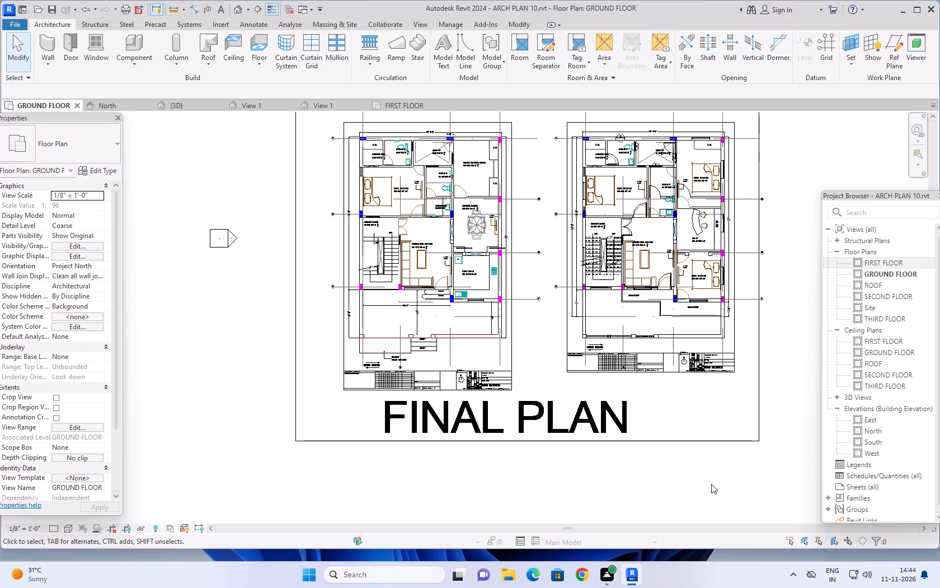
Switch to the {3D} view and inspect the house's front facade, balcony railings, entrance gates and open upper storey from several angles.
click(172, 106)
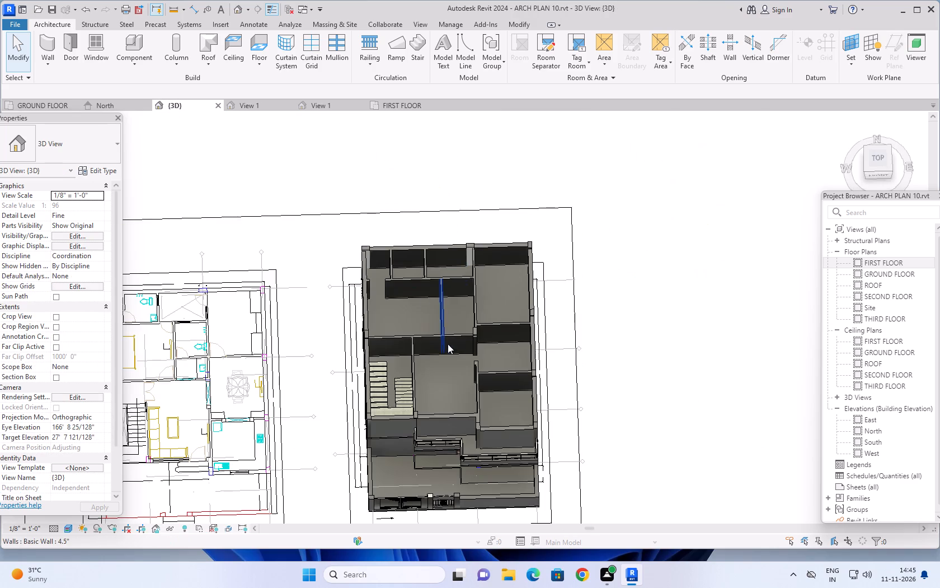
scroll(596, 396, down, 1)
shift+middle_drag(624, 430, 638, 212)
scroll(439, 390, up, 6)
middle_drag(439, 405, 429, 371)
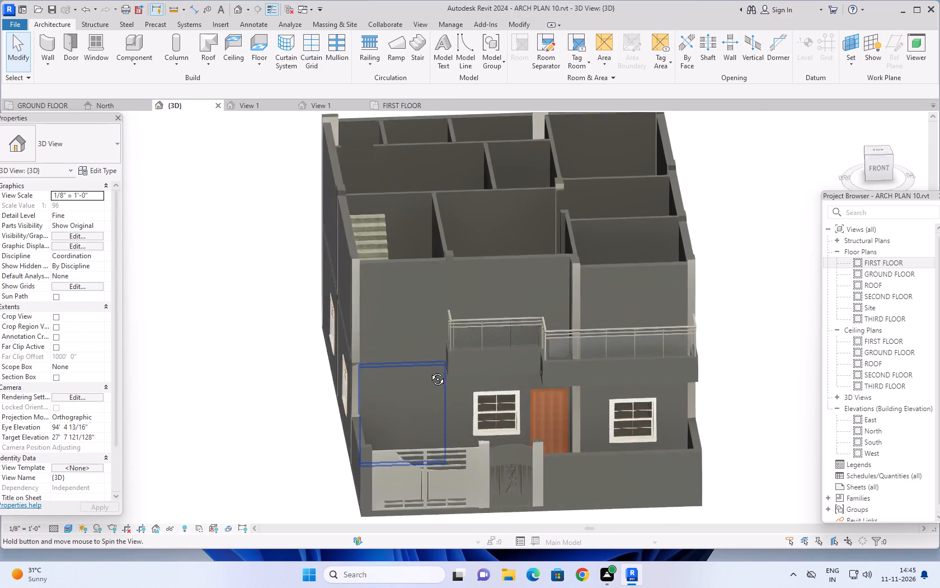
middle_drag(429, 371, 427, 361)
middle_drag(441, 384, 430, 346)
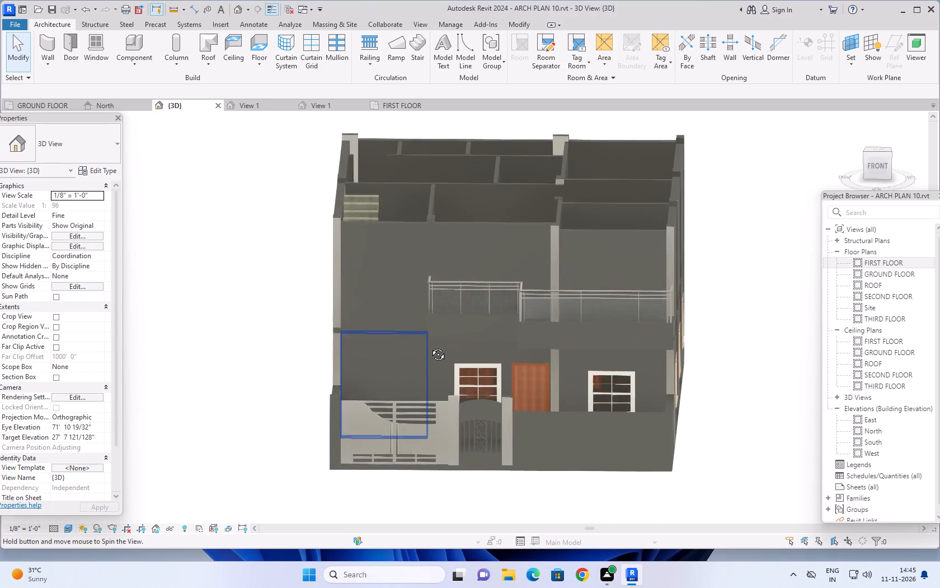
middle_drag(430, 346, 428, 307)
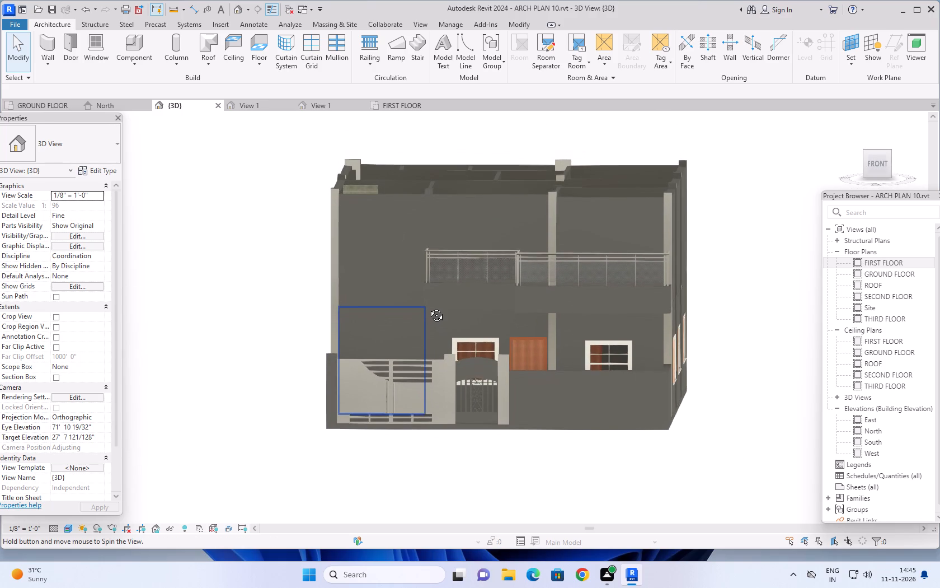
middle_drag(428, 307, 429, 306)
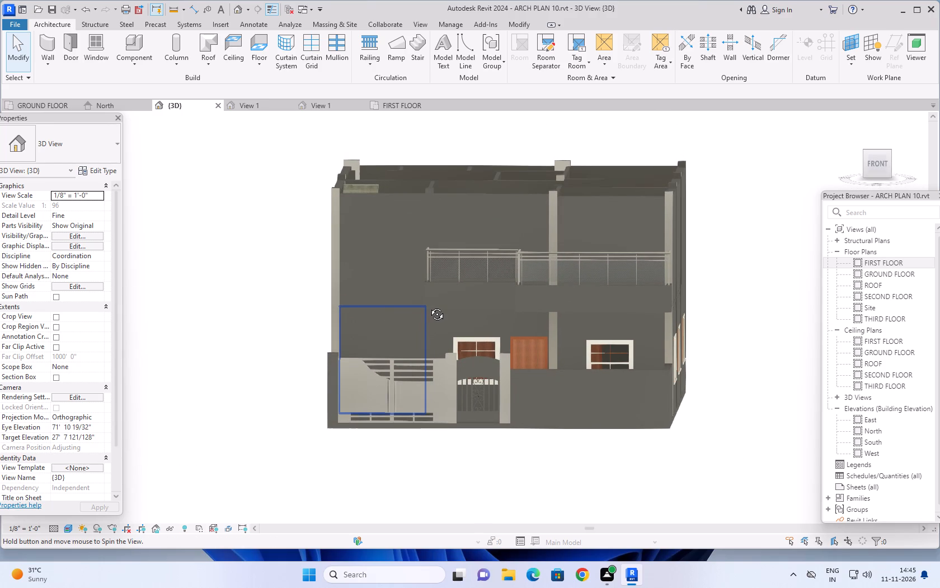
middle_drag(429, 306, 427, 314)
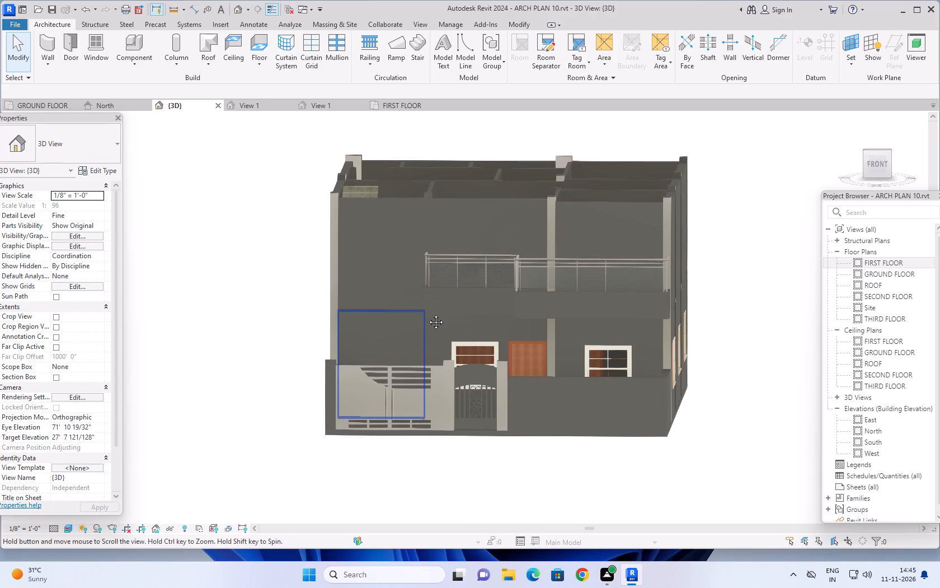
middle_drag(427, 314, 427, 315)
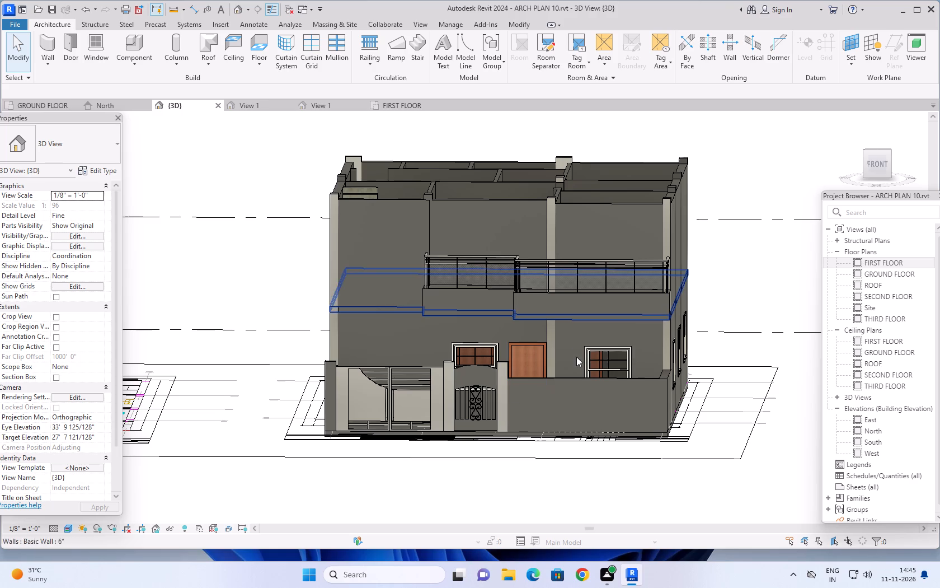
shift+middle_drag(524, 489, 532, 496)
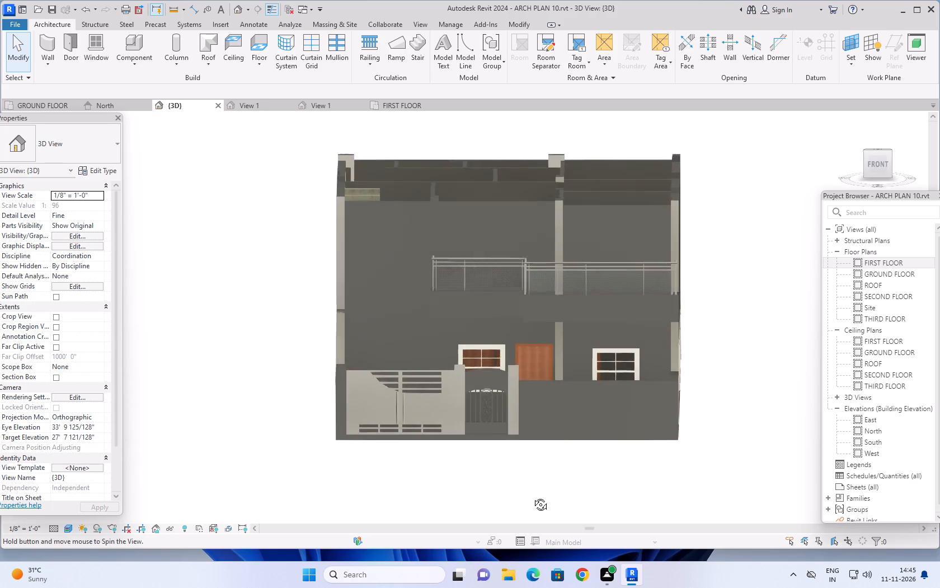
shift+middle_drag(532, 496, 534, 498)
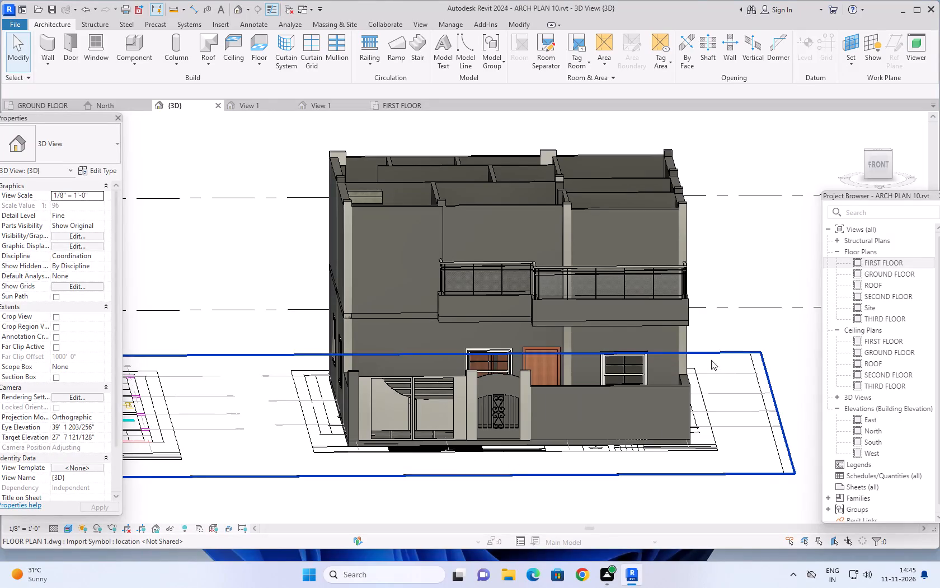
middle_drag(790, 275, 782, 301)
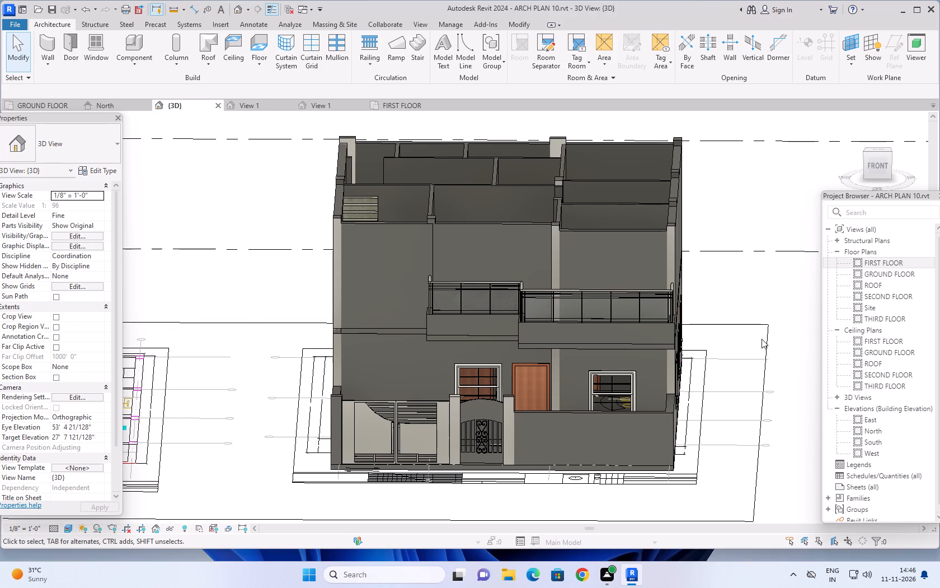
scroll(761, 340, down, 2)
middle_drag(781, 365, 737, 381)
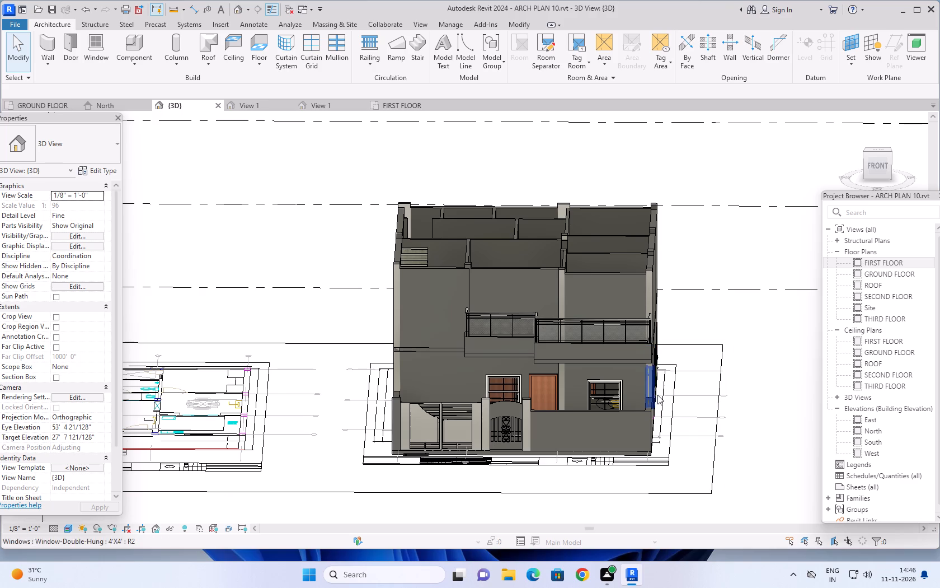
Inspect the house's front and right side walls, including the ground-floor windows, balconies and open-topped upper-storey rooms.
scroll(755, 385, down, 1)
shift+middle_drag(749, 388, 733, 395)
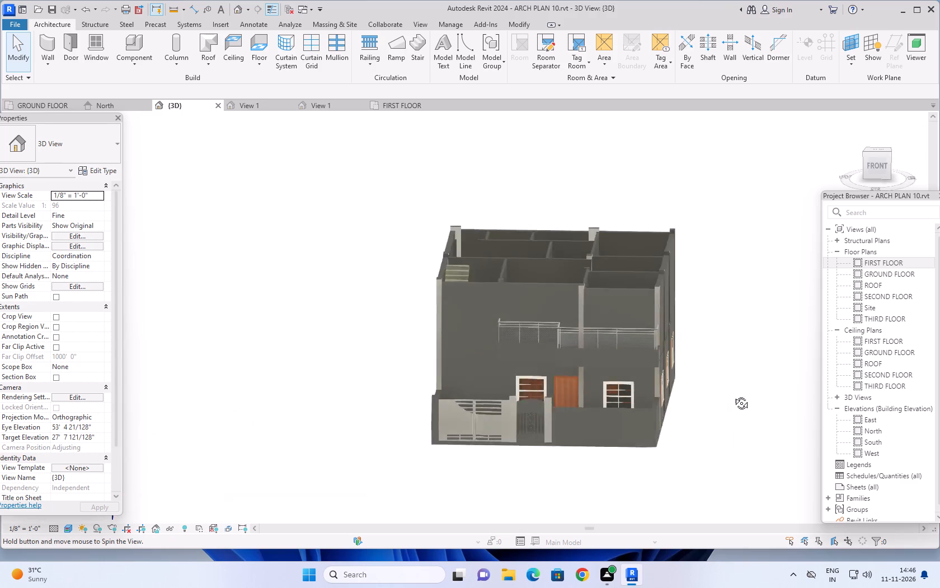
shift+middle_drag(733, 395, 523, 443)
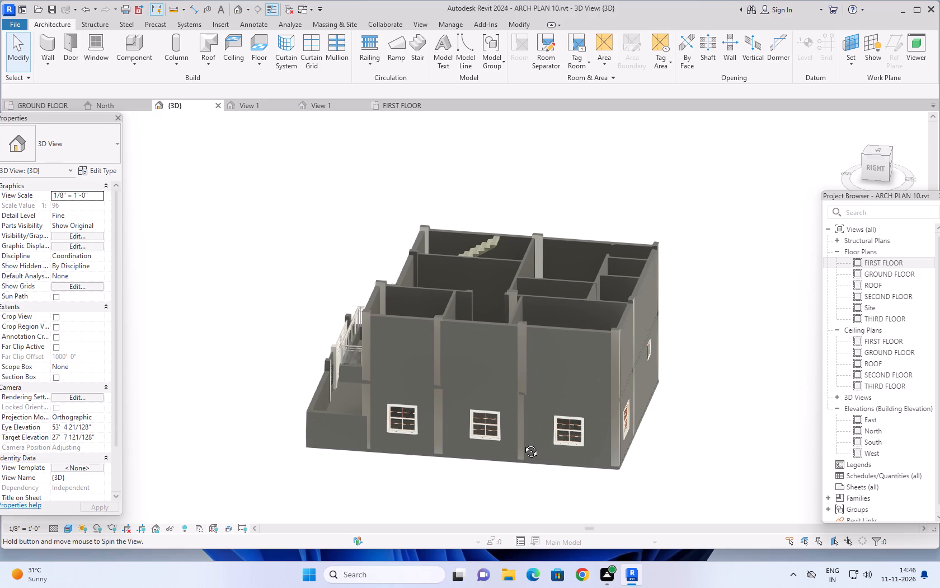
shift+middle_drag(523, 443, 722, 426)
middle_drag(742, 450, 694, 450)
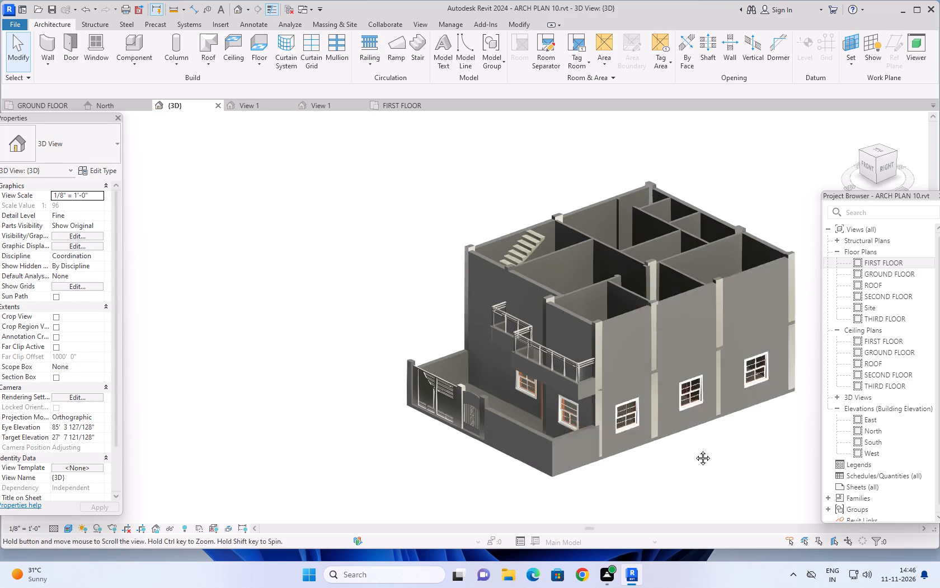
middle_drag(694, 450, 568, 460)
shift+middle_drag(567, 462, 650, 476)
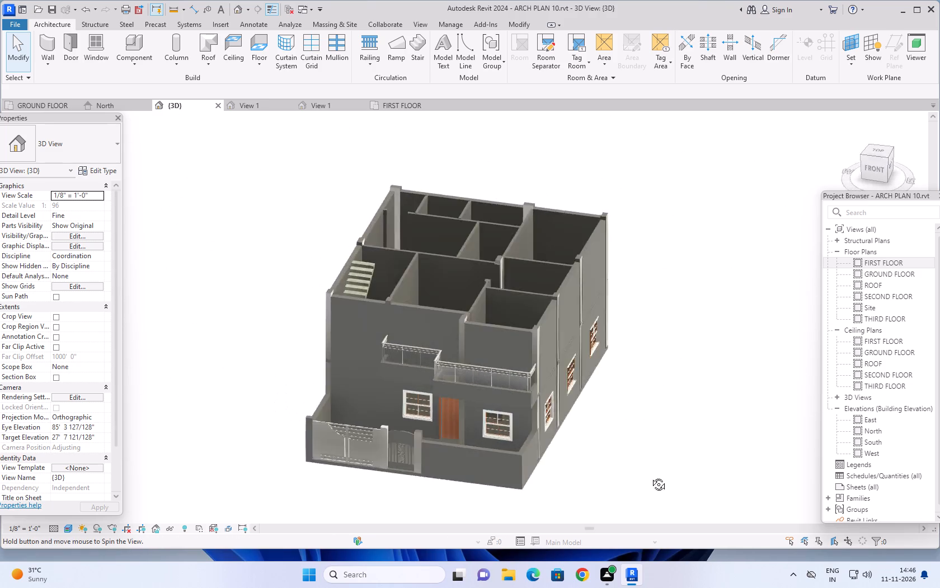
shift+middle_drag(650, 476, 690, 482)
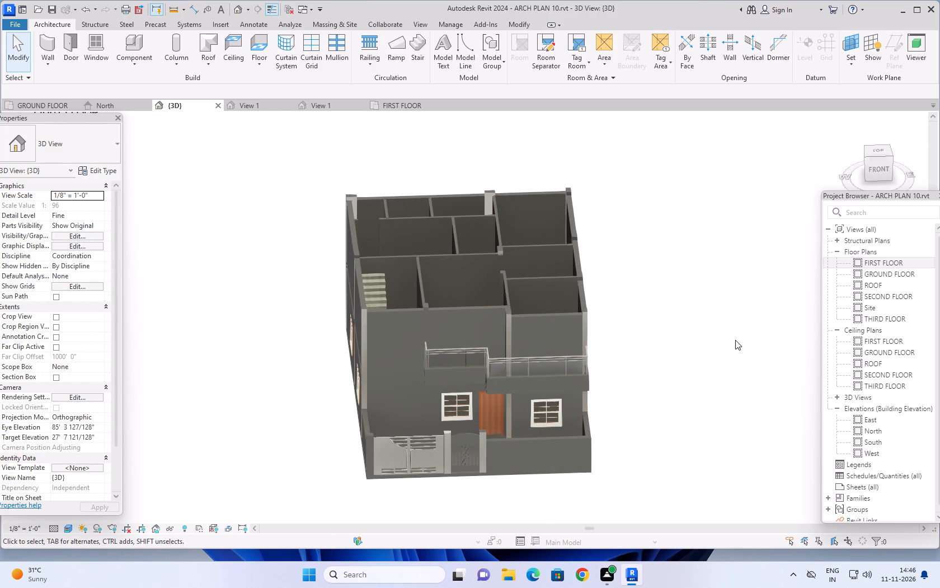
shift+middle_drag(735, 332, 733, 328)
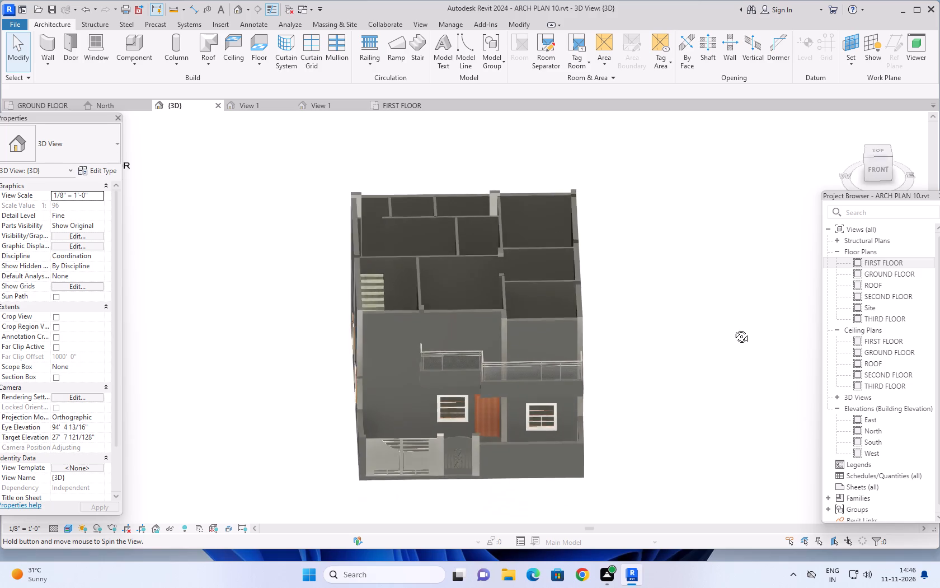
shift+middle_drag(733, 328, 645, 394)
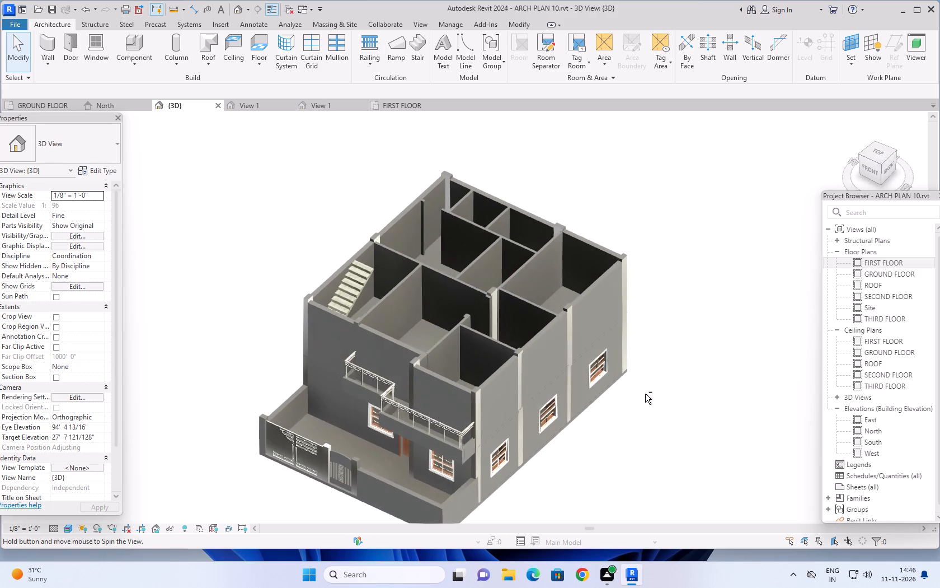
shift+middle_drag(645, 394, 675, 389)
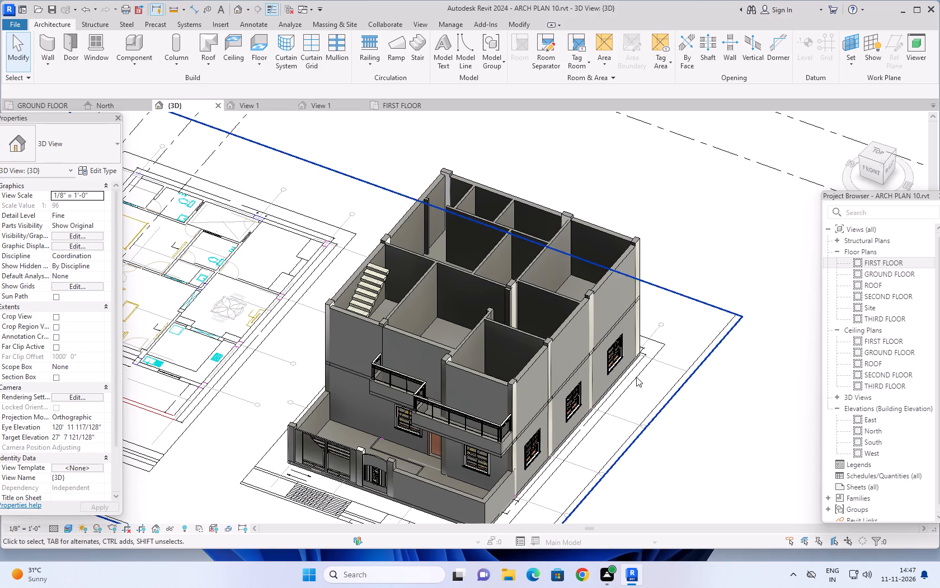
Examine the upper storey's room layout, staircase and balcony from above and from the front.
shift+middle_drag(704, 482, 775, 326)
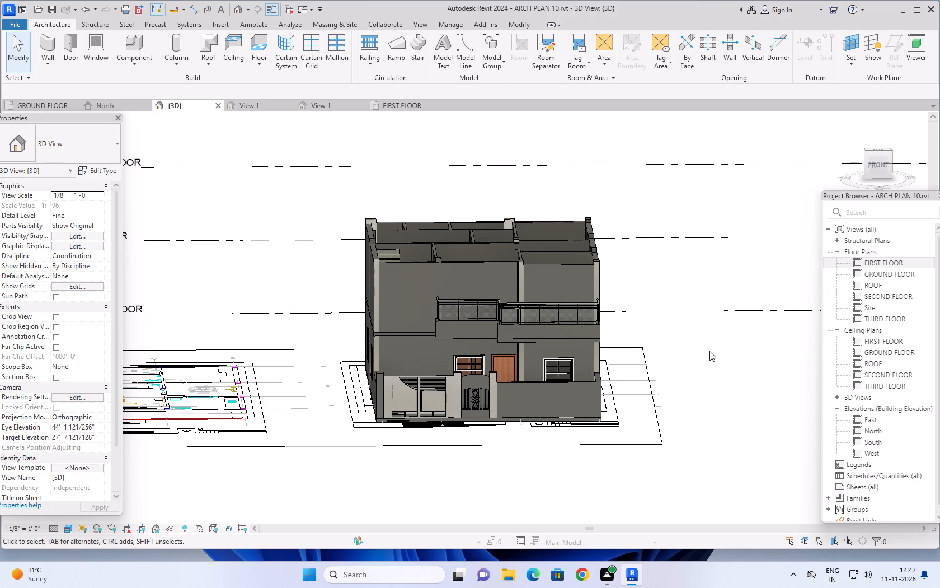
scroll(708, 351, up, 4)
shift+middle_drag(665, 274, 688, 431)
shift+scroll(666, 285, down, 1)
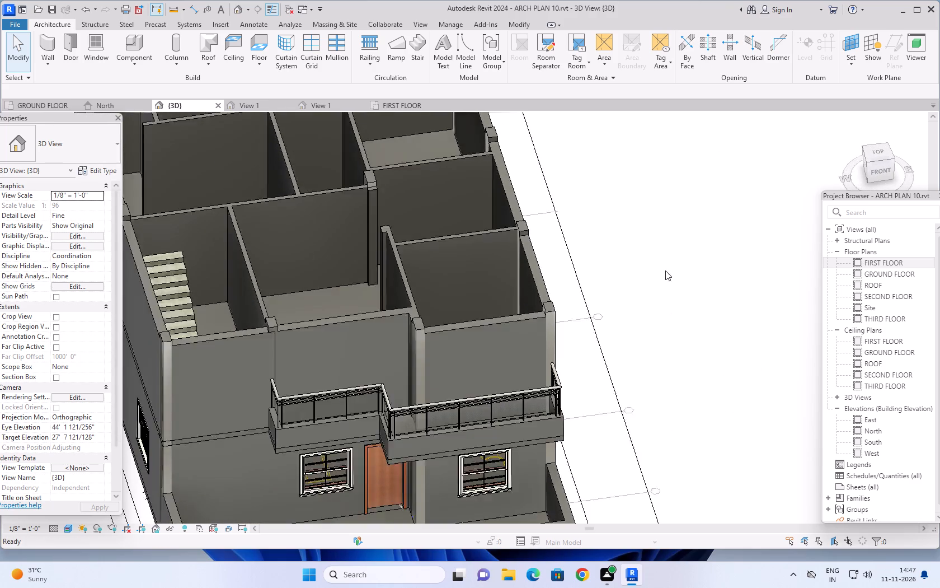
scroll(665, 270, down, 6)
middle_drag(689, 306, 656, 440)
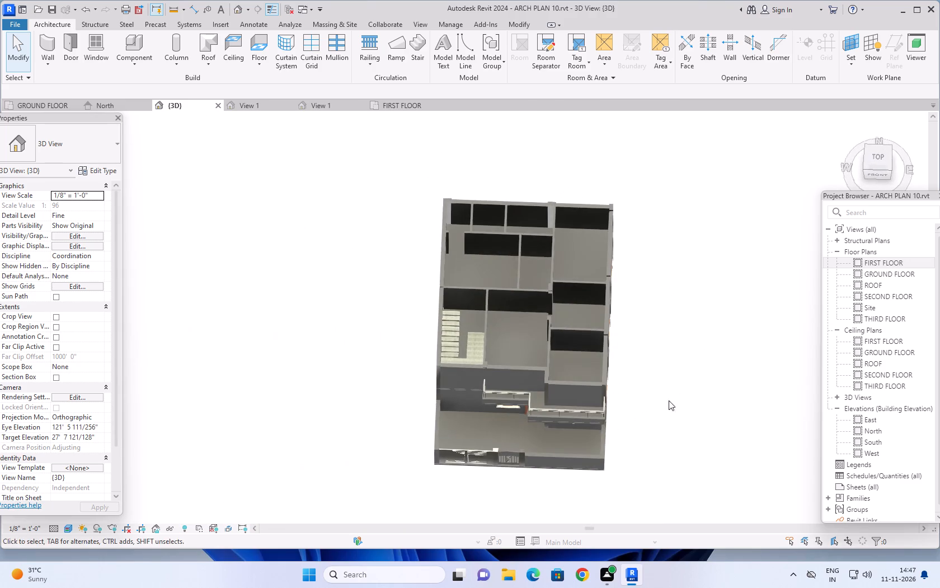
shift+middle_drag(668, 231, 793, 365)
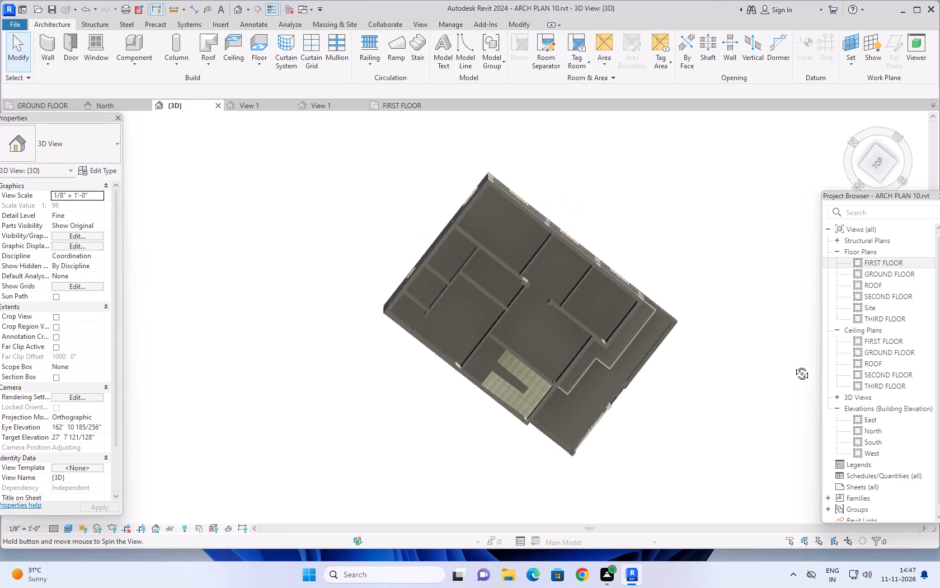
shift+middle_drag(793, 365, 640, 212)
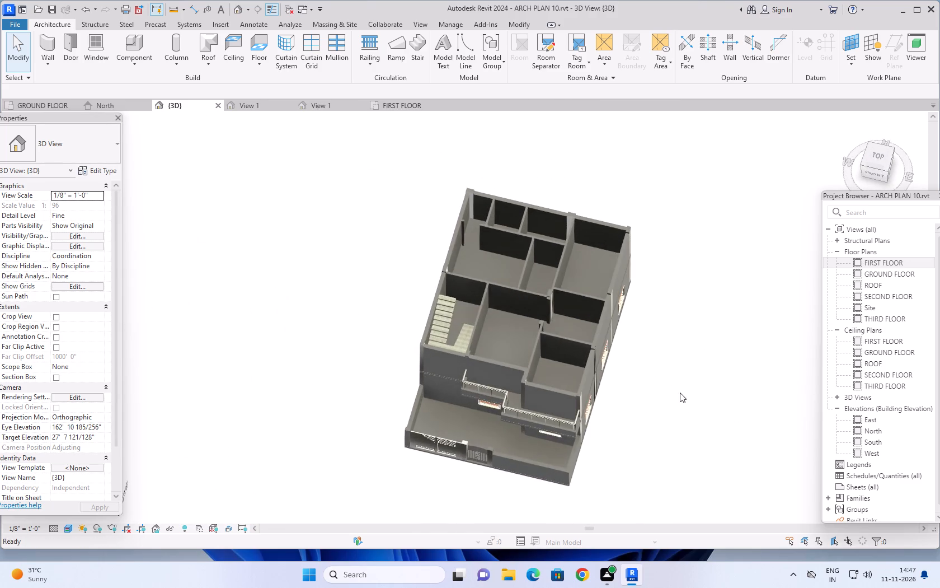
shift+middle_drag(679, 385, 709, 274)
shift+middle_drag(702, 344, 710, 299)
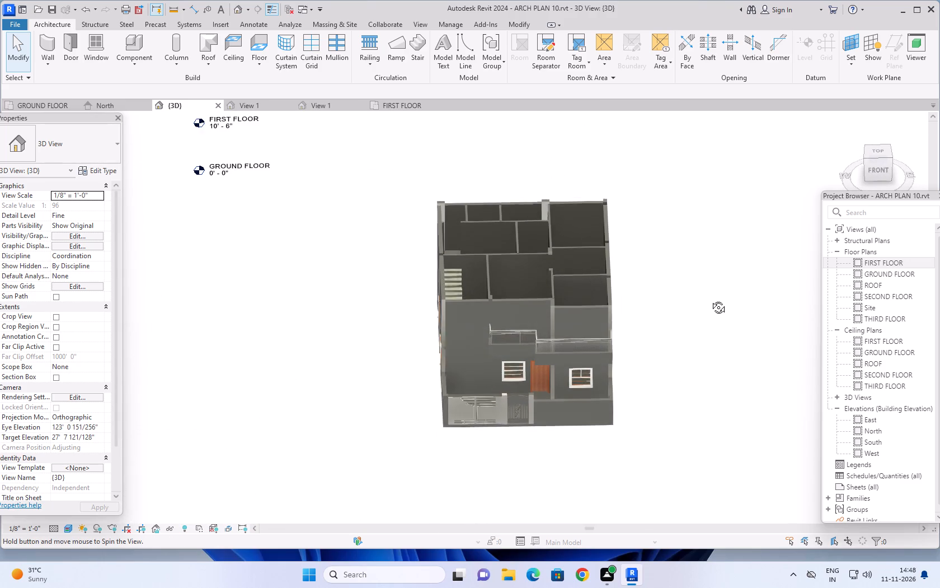
shift+middle_drag(710, 299, 612, 292)
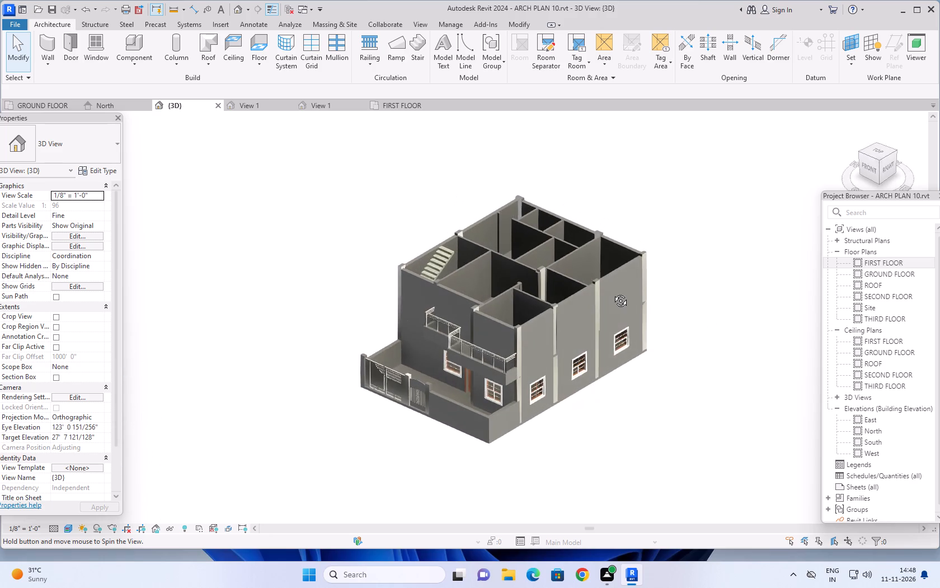
shift+middle_drag(612, 292, 720, 294)
scroll(576, 476, up, 1)
shift+scroll(577, 461, up, 1)
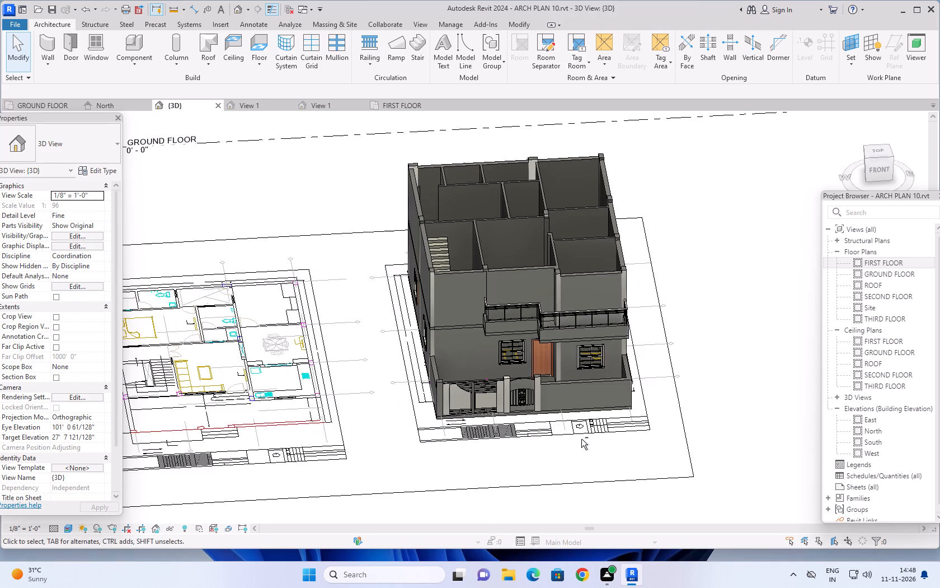
Inspect the house's left and rear walls, their windows, and the staircase beside the left wall.
shift+middle_drag(582, 437, 737, 381)
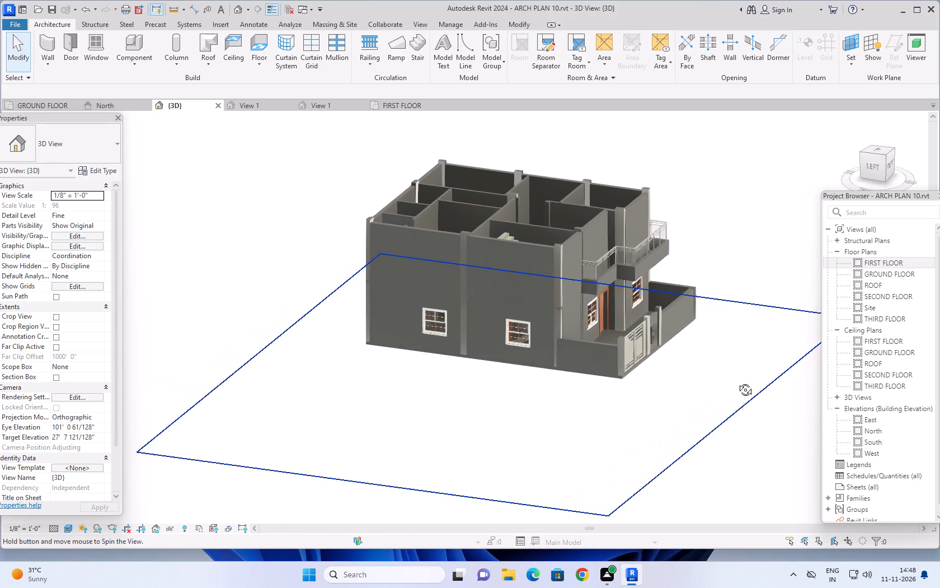
shift+middle_drag(737, 381, 740, 393)
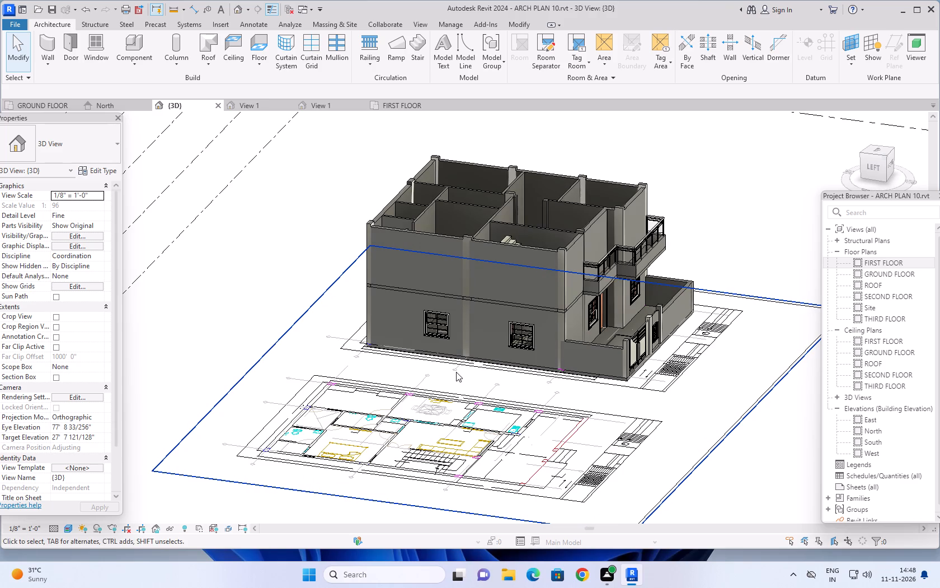
shift+middle_drag(458, 371, 443, 470)
middle_drag(453, 418, 460, 434)
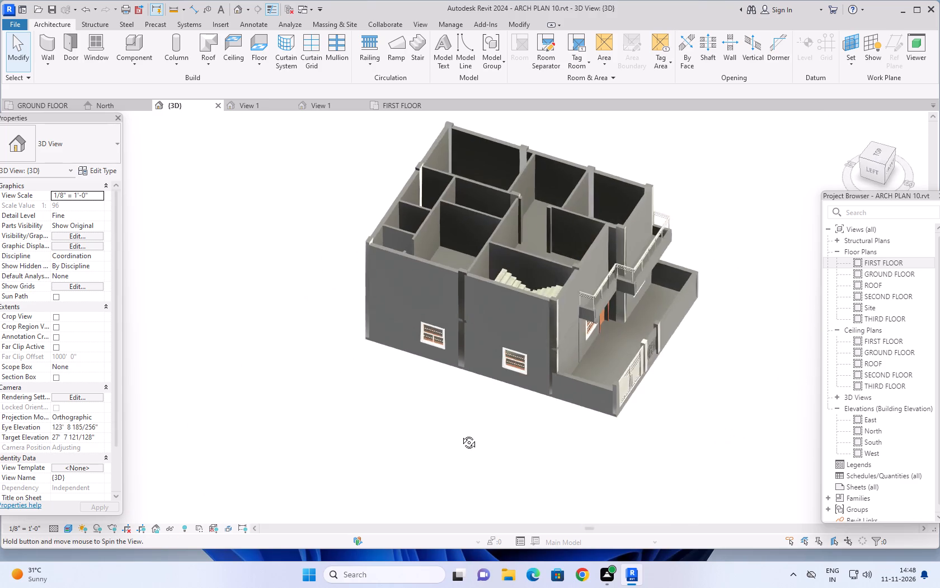
middle_drag(460, 434, 471, 474)
shift+middle_drag(463, 419, 642, 462)
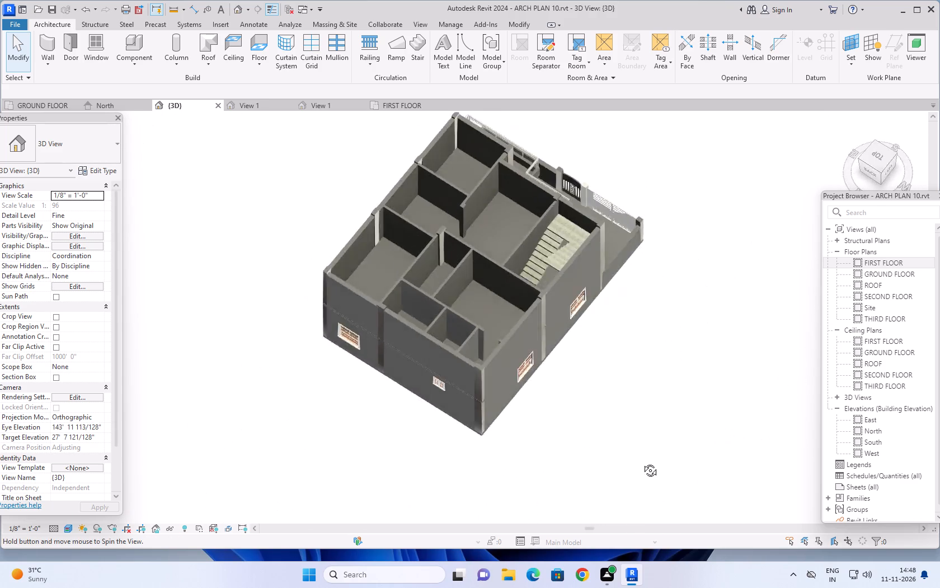
shift+middle_drag(642, 462, 375, 451)
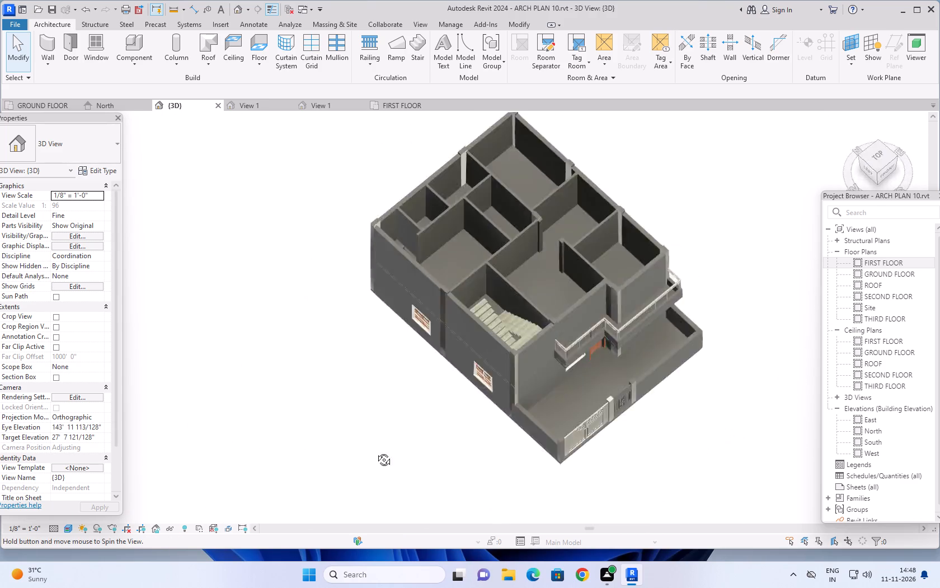
shift+middle_drag(375, 451, 329, 326)
shift+scroll(321, 349, up, 1)
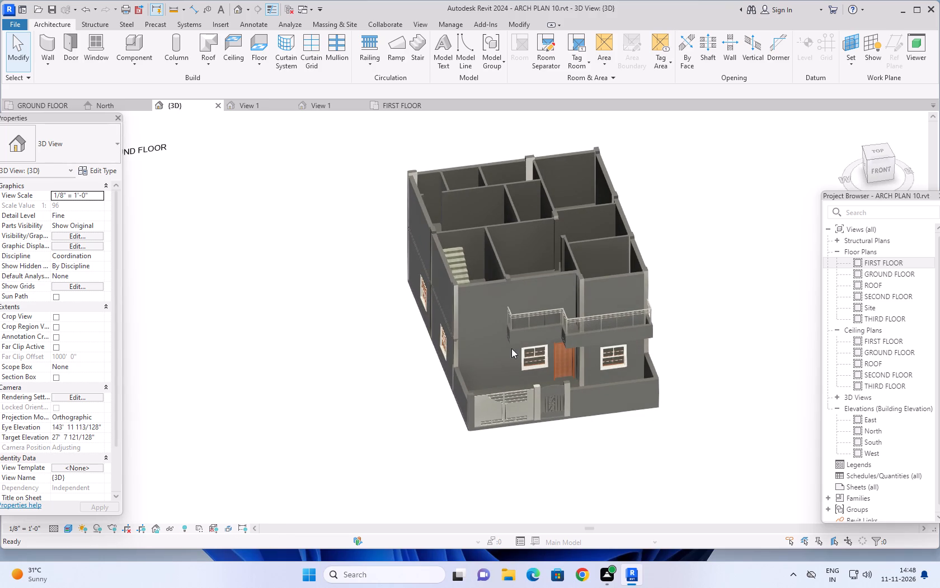
Review the front facade against the floor levels, focusing on the balcony railings, entrance gates and blank upper-storey walls.
scroll(729, 358, down, 1)
middle_drag(733, 361, 722, 419)
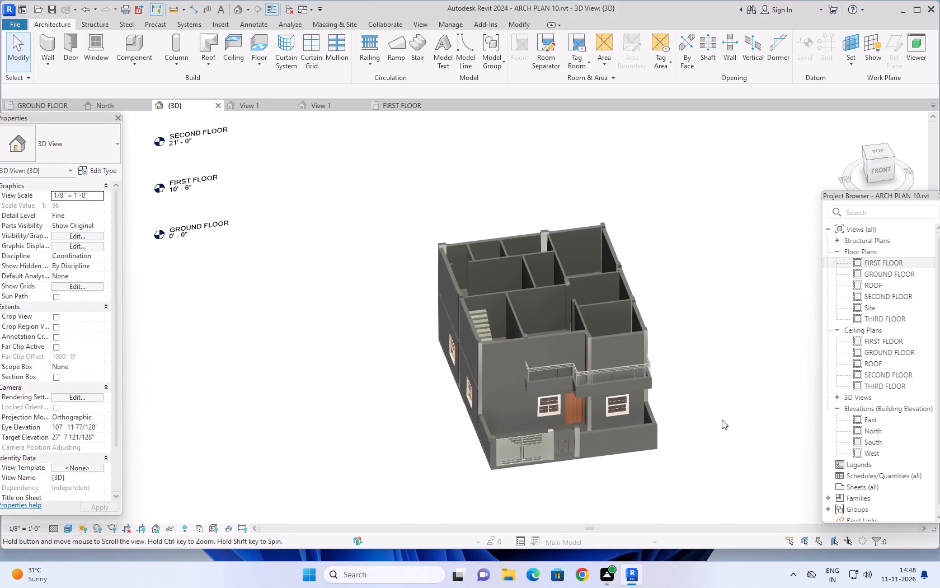
middle_drag(722, 419, 722, 417)
shift+middle_drag(722, 422, 692, 344)
shift+scroll(720, 422, up, 1)
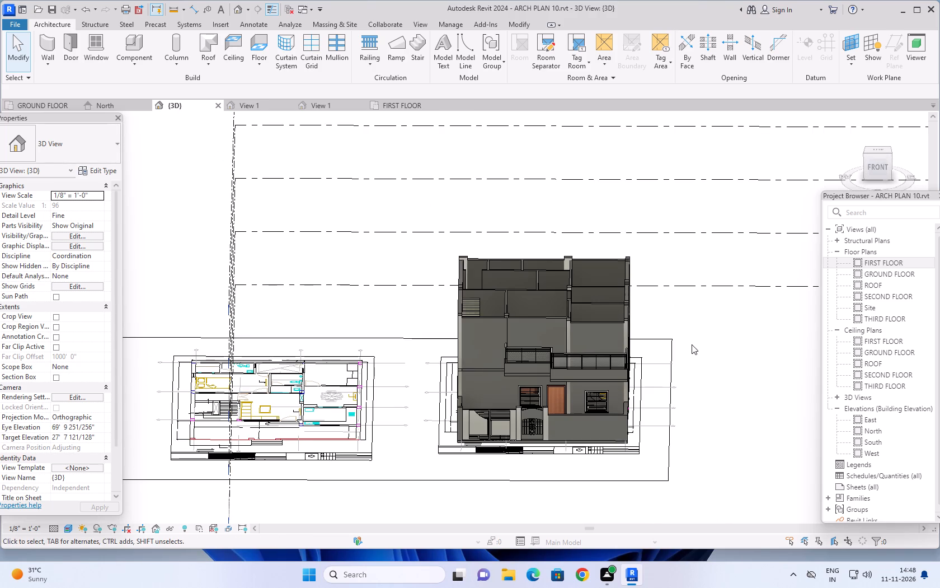
middle_drag(689, 343, 716, 368)
middle_drag(707, 411, 710, 374)
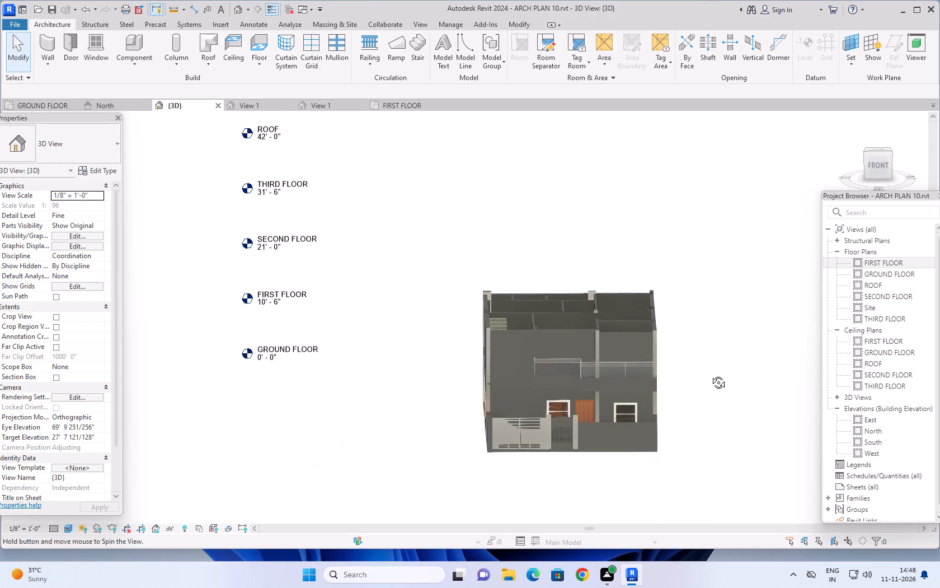
middle_drag(710, 374, 715, 374)
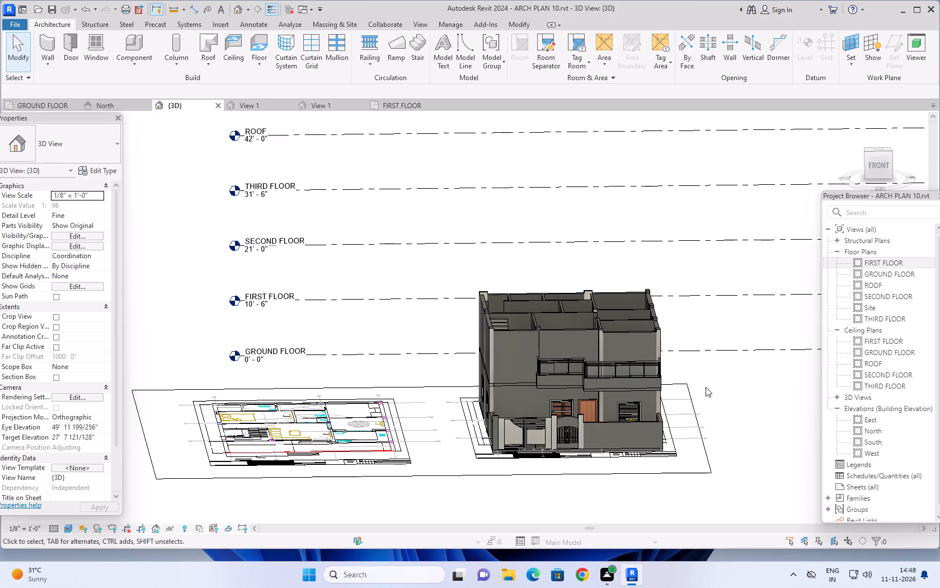
scroll(706, 387, up, 1)
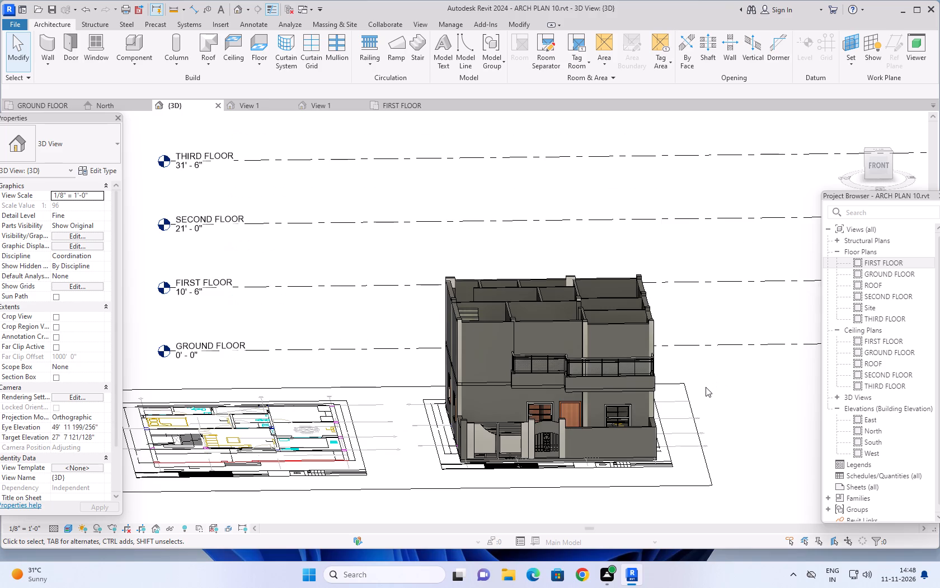
scroll(706, 387, up, 1)
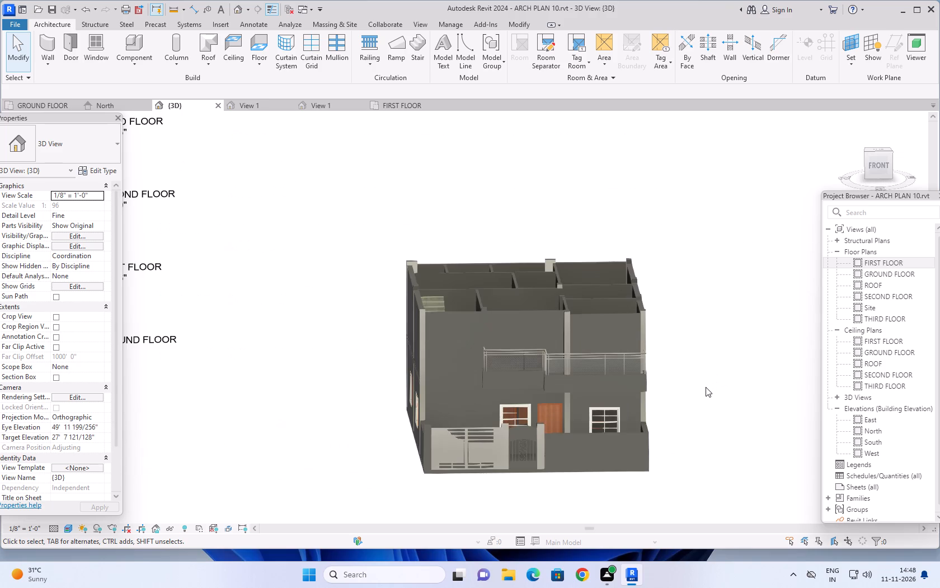
middle_drag(716, 383, 739, 401)
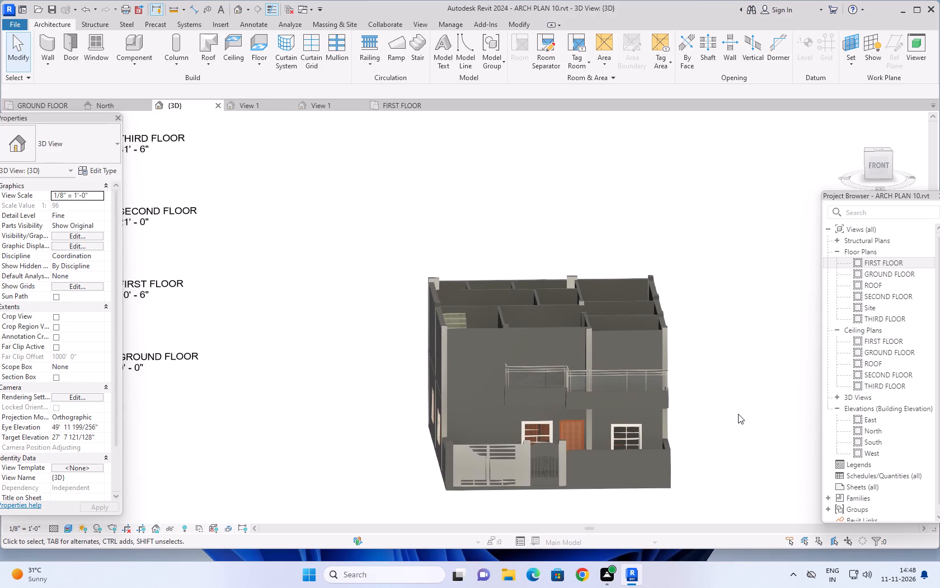
scroll(734, 424, up, 1)
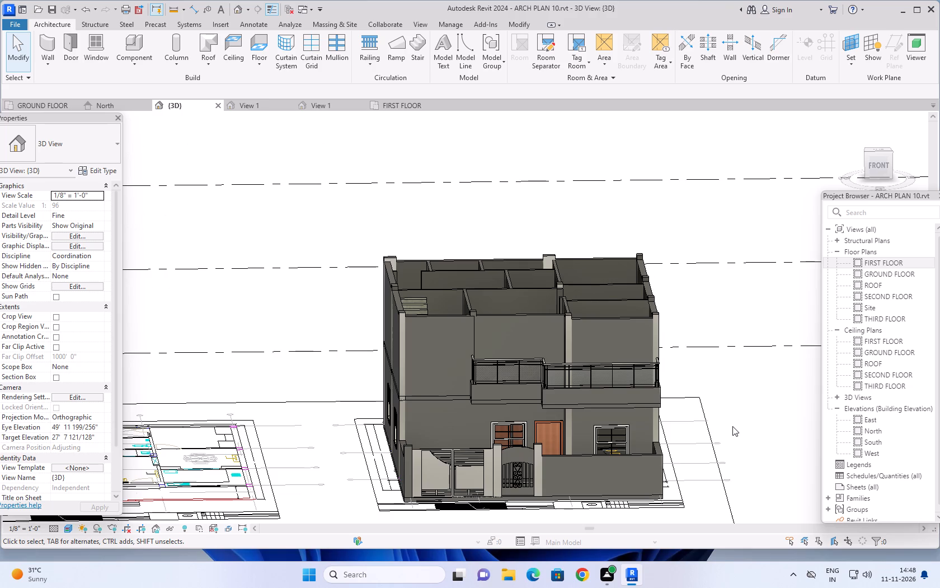
scroll(732, 426, up, 1)
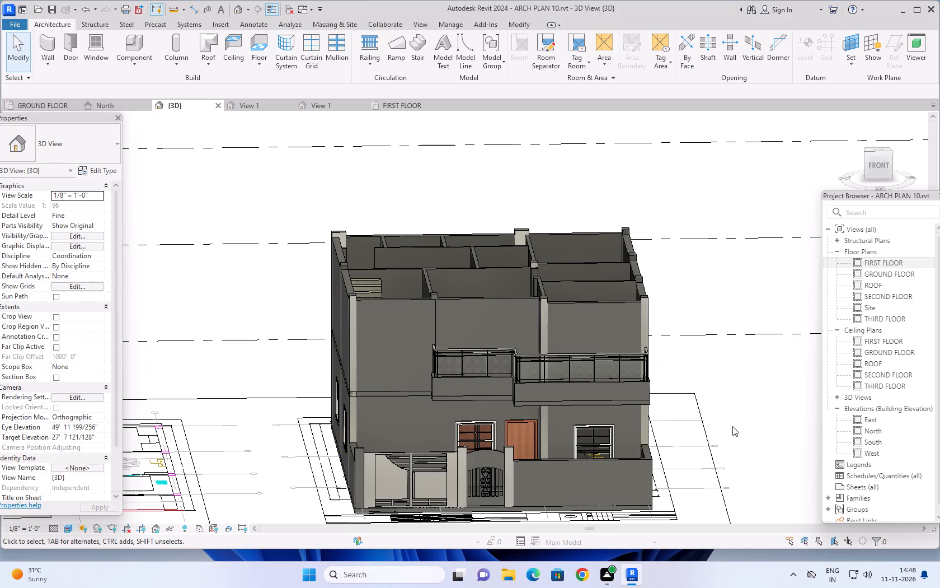
scroll(732, 426, up, 1)
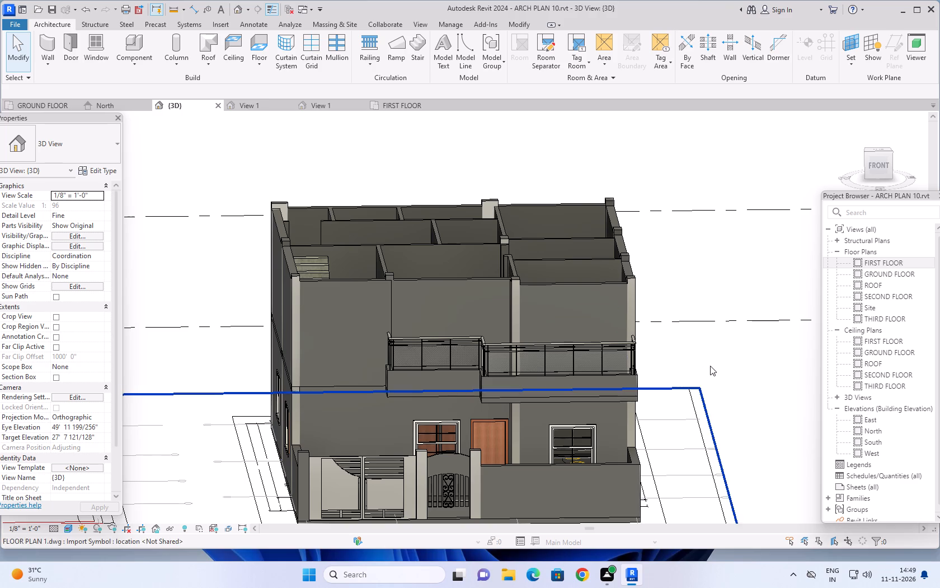
scroll(712, 369, down, 3)
middle_drag(744, 391, 735, 394)
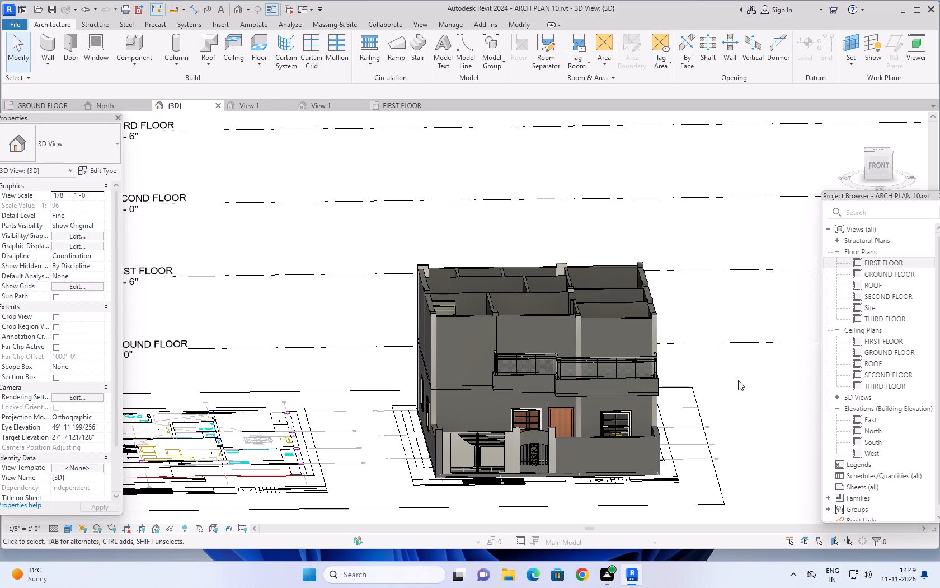
shift+middle_drag(739, 380, 728, 400)
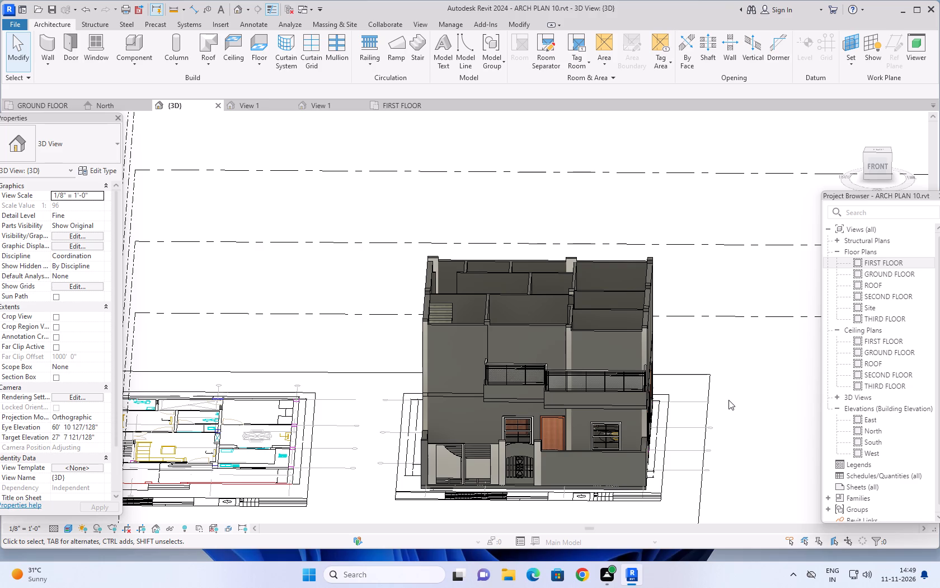
scroll(450, 388, up, 7)
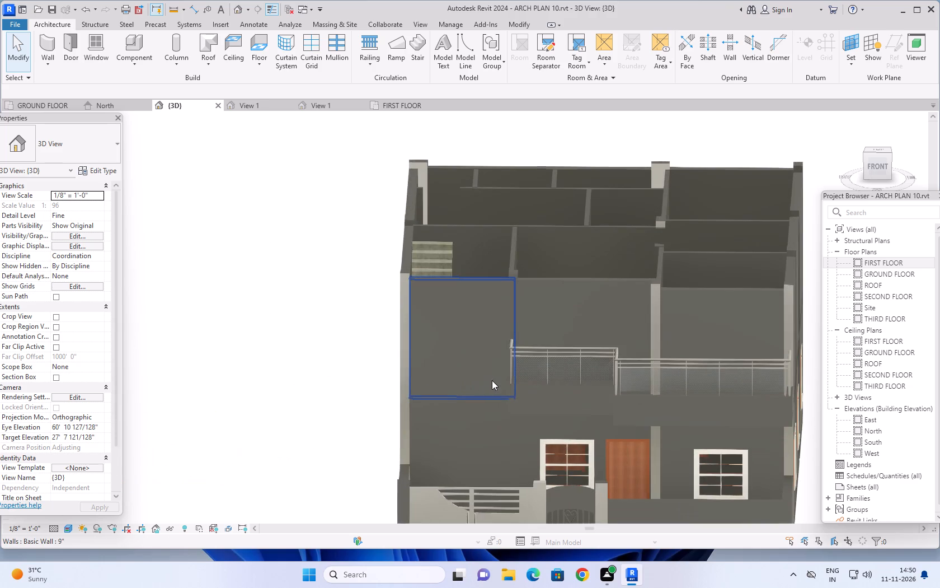
Inspect the front balcony railings and slab edges, and the right side wall's windows and columns, from above and below.
scroll(492, 380, up, 2)
scroll(539, 419, down, 3)
middle_drag(542, 417, 542, 413)
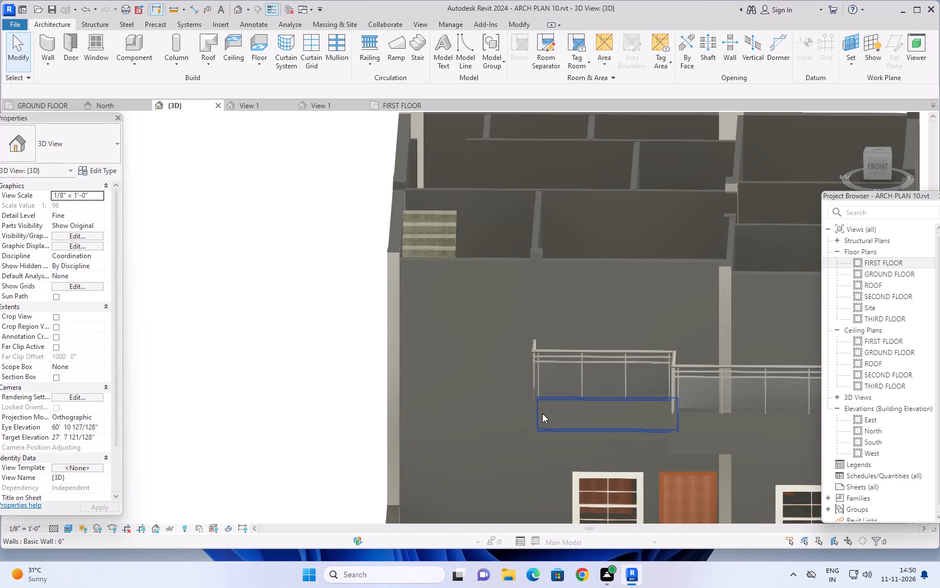
middle_drag(542, 413, 538, 357)
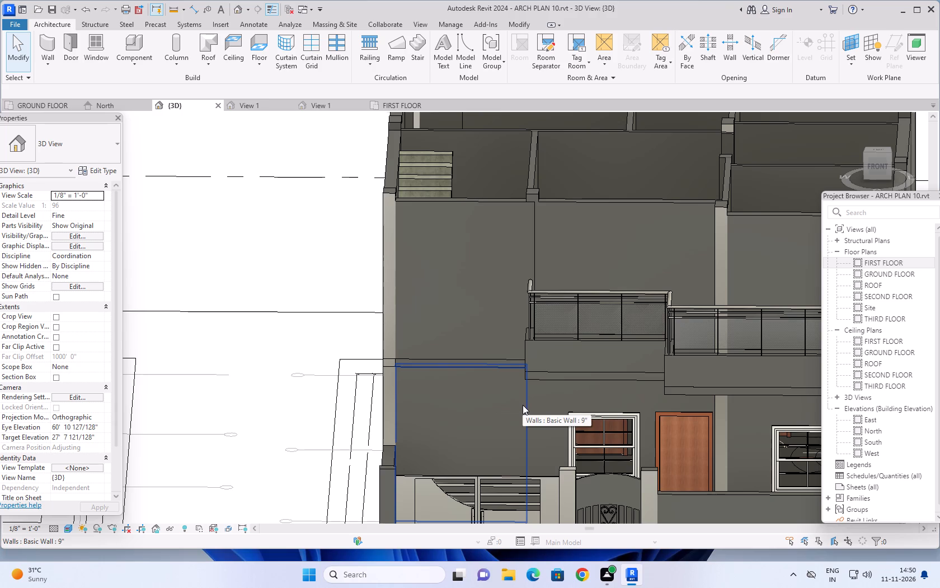
scroll(546, 337, down, 8)
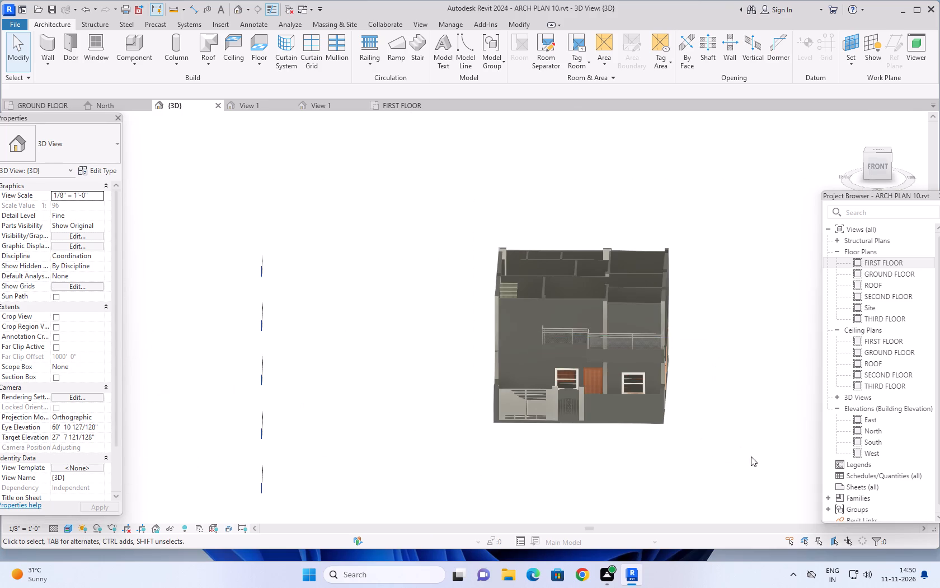
middle_drag(729, 469, 727, 418)
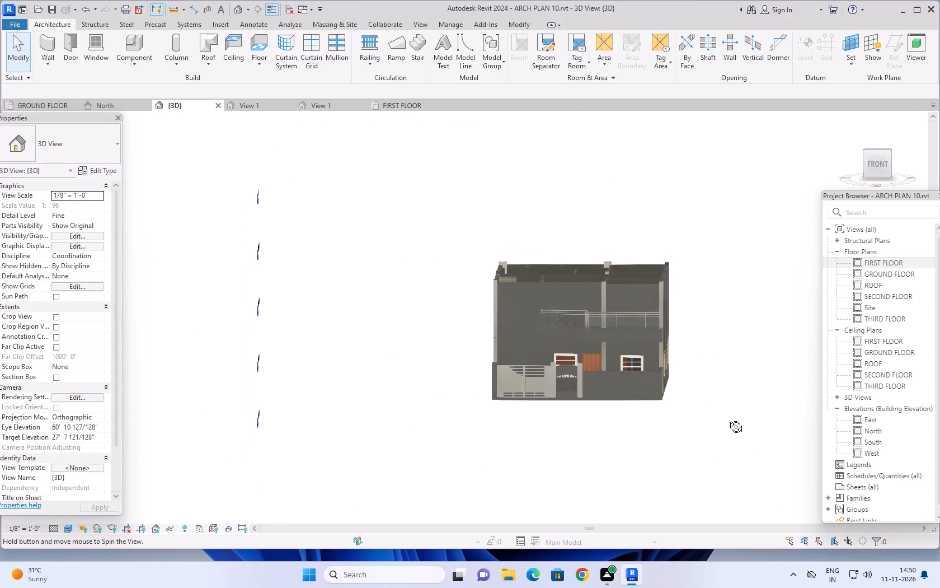
middle_drag(727, 418, 734, 418)
scroll(734, 418, up, 5)
scroll(695, 305, up, 1)
middle_drag(695, 305, 761, 370)
shift+middle_drag(759, 384, 731, 415)
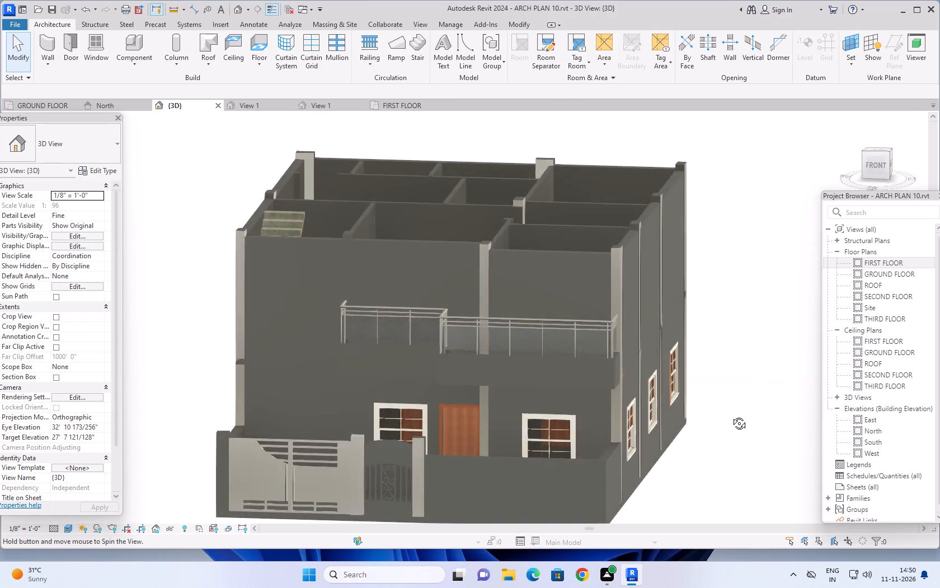
shift+middle_drag(731, 415, 543, 370)
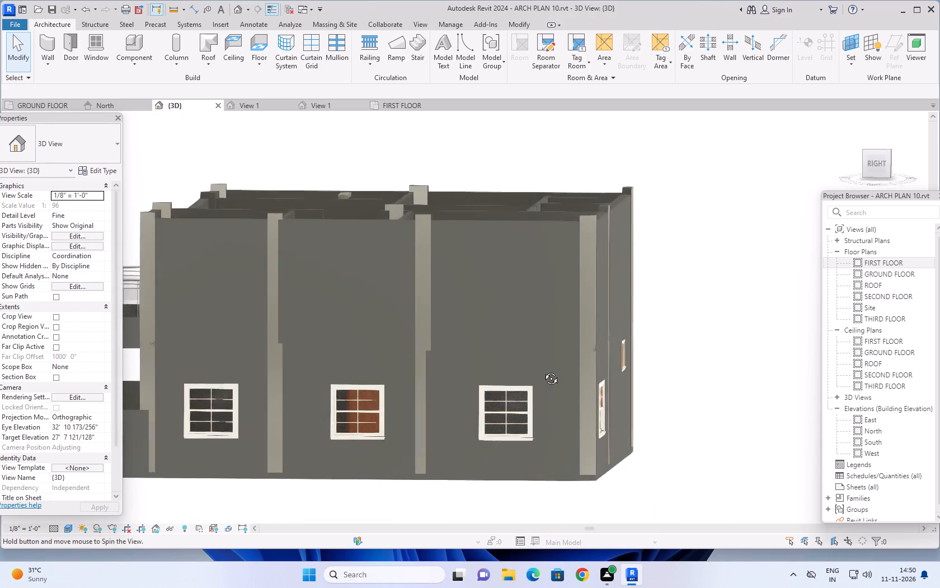
shift+middle_drag(543, 370, 723, 337)
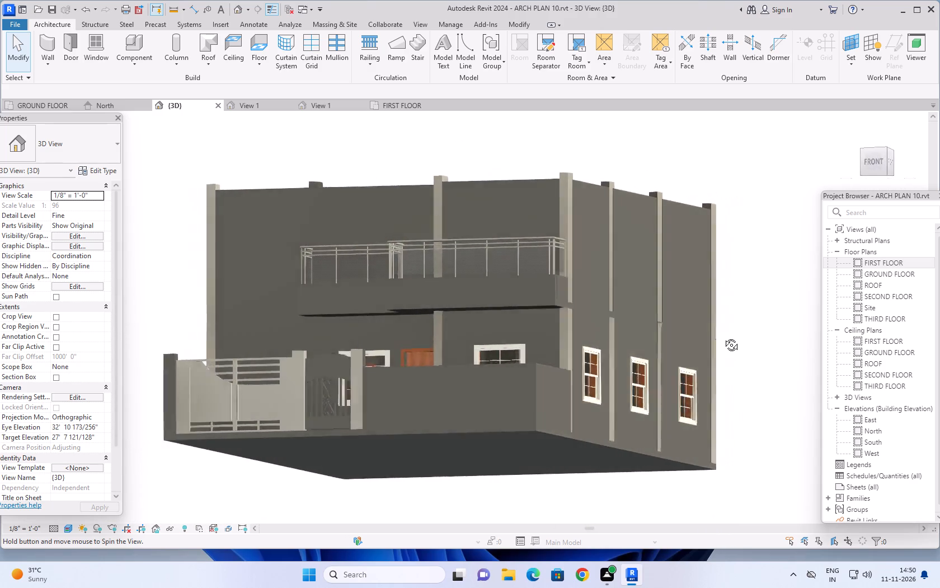
shift+middle_drag(723, 337, 773, 437)
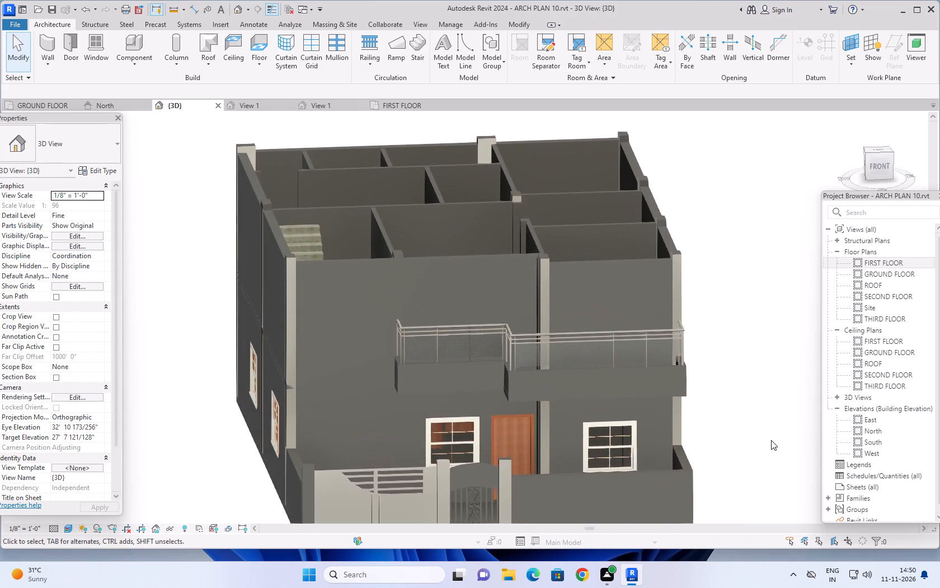
Examine the ground-floor double-hung window beneath the balcony, beside the entrance door, and its place in the front facade.
scroll(613, 451, up, 12)
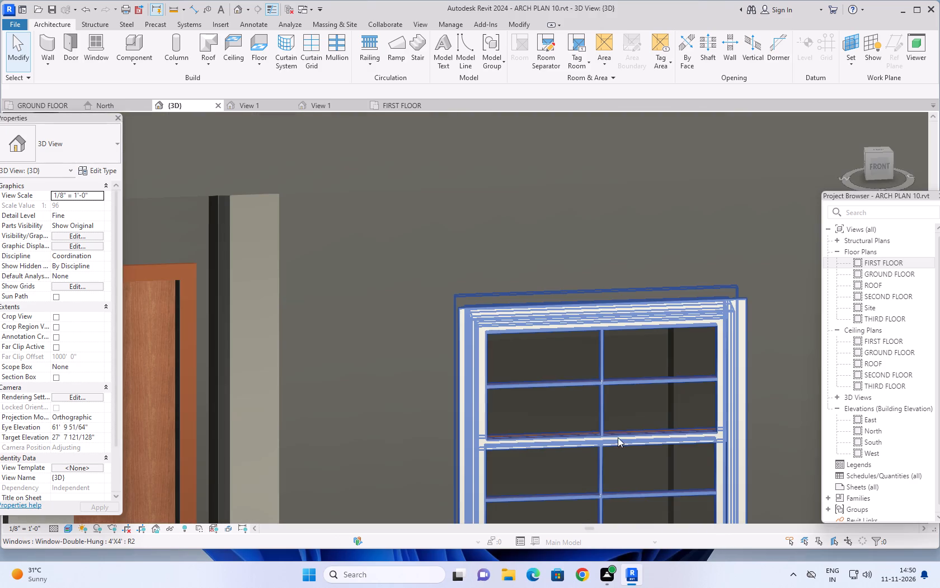
scroll(569, 403, down, 4)
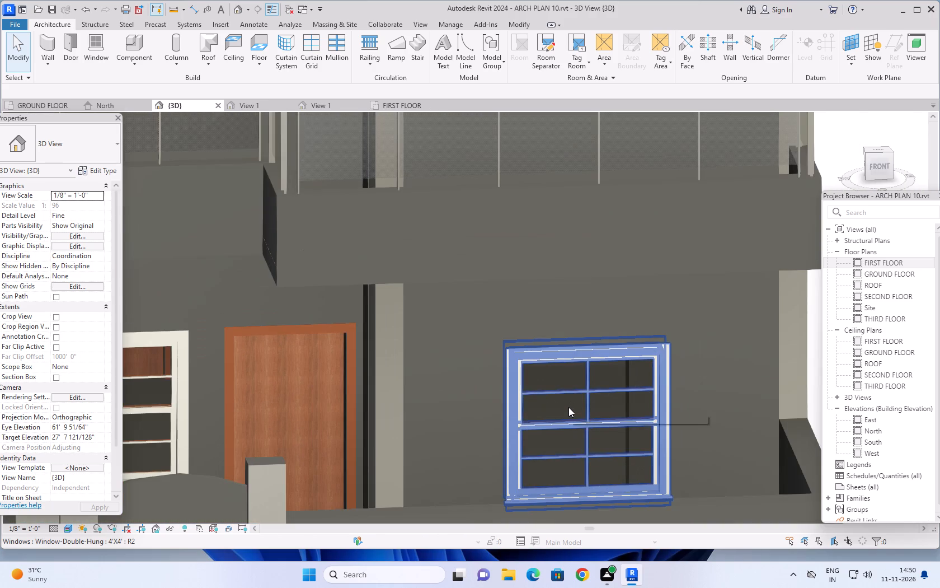
scroll(568, 407, down, 10)
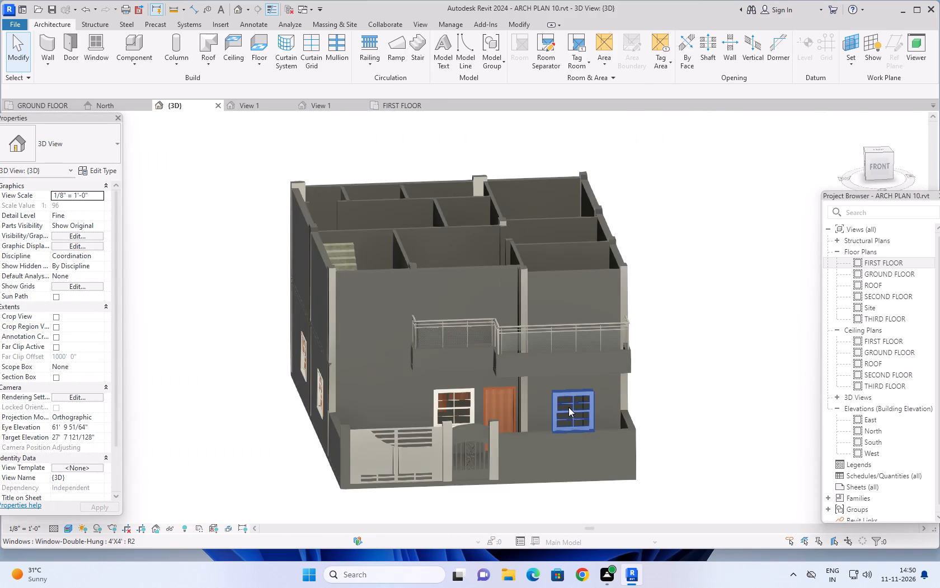
scroll(568, 407, down, 2)
middle_drag(573, 466, 576, 380)
scroll(576, 380, up, 1)
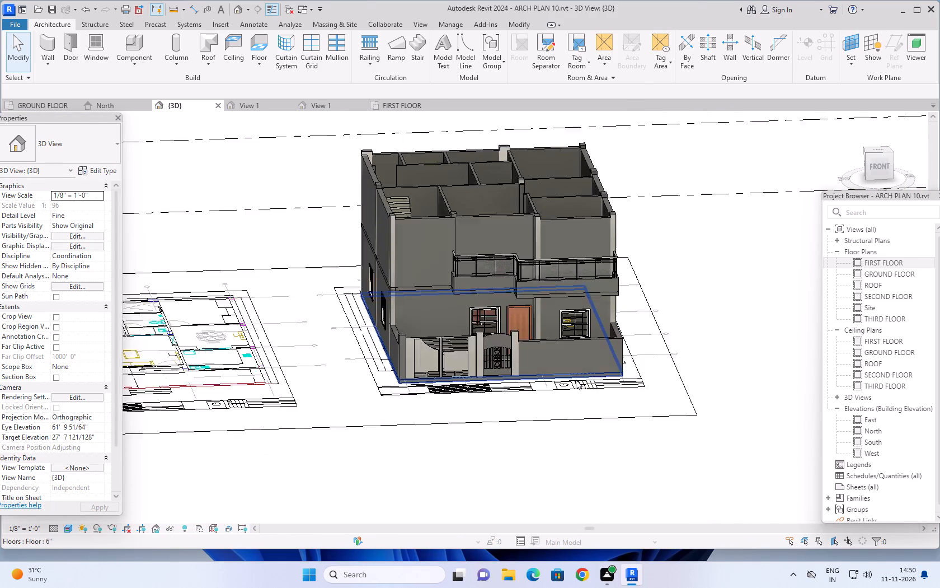
Examine the open upper-storey rooms, staircase and front yard from above, viewing the house from both sides and the front.
shift+middle_drag(573, 398, 561, 459)
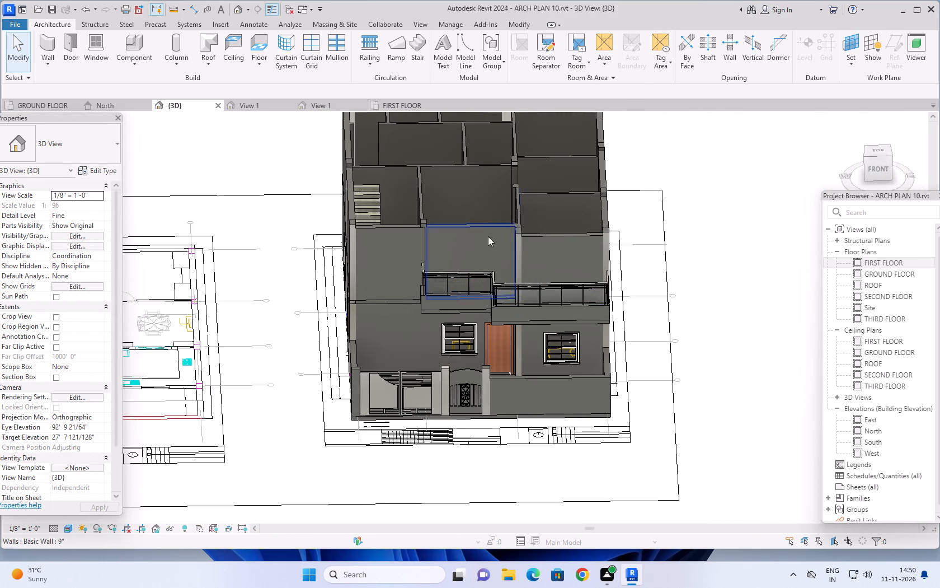
middle_drag(470, 202, 693, 259)
middle_drag(389, 414, 677, 381)
middle_drag(410, 446, 679, 406)
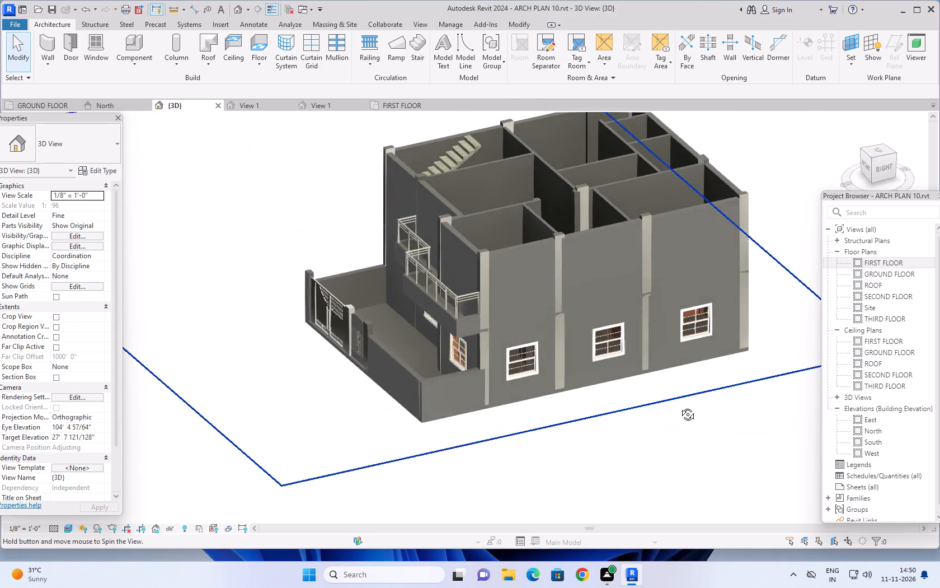
middle_drag(679, 406, 744, 394)
middle_click(745, 394)
shift+middle_drag(384, 420, 561, 423)
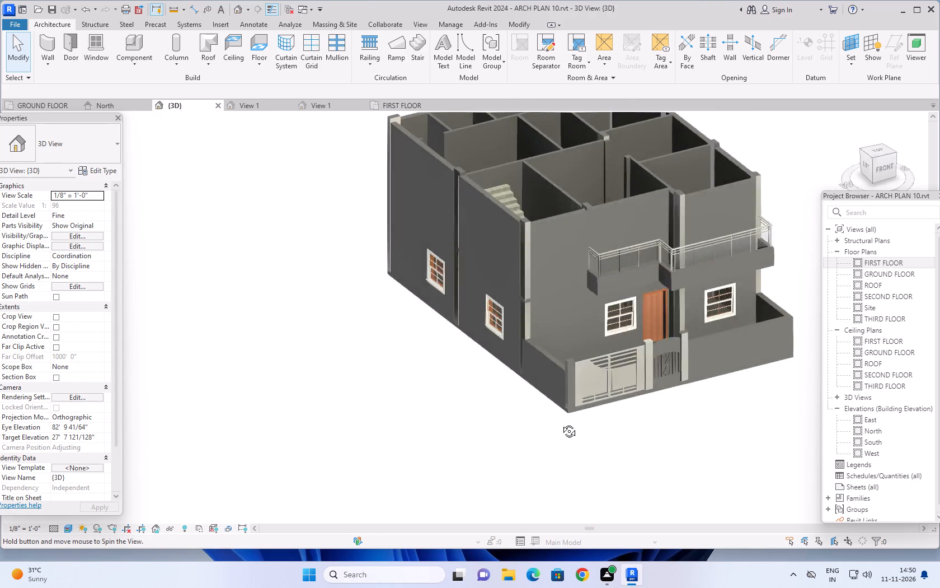
shift+middle_drag(561, 423, 453, 444)
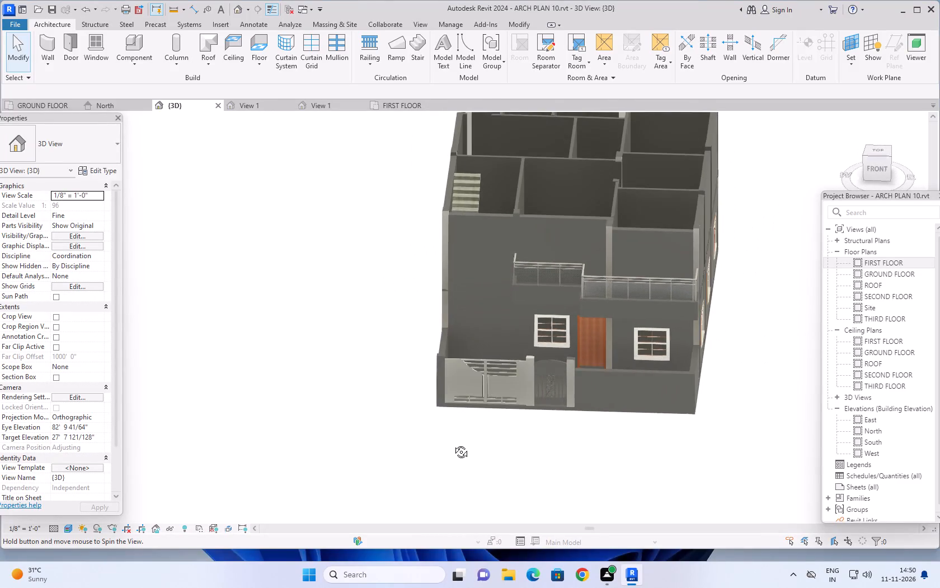
shift+middle_drag(453, 444, 472, 449)
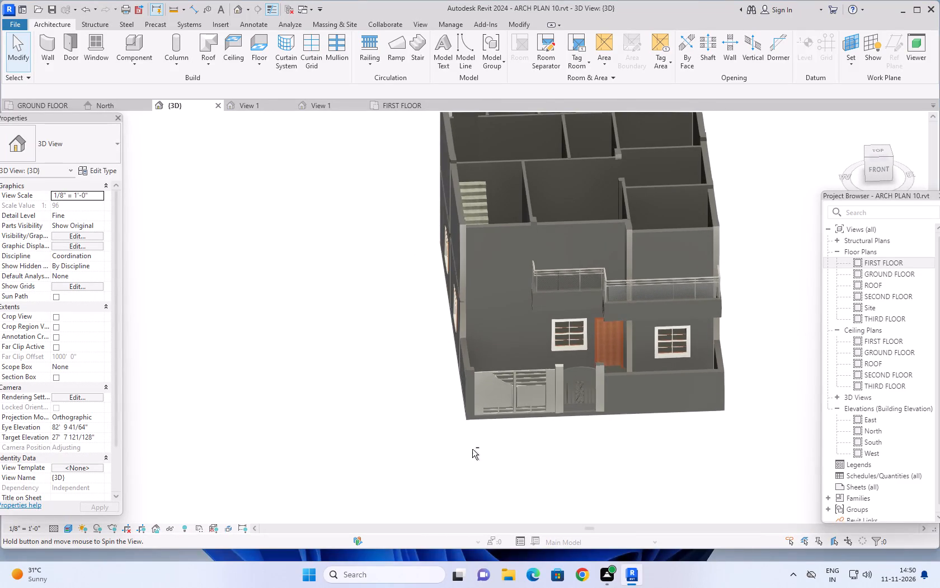
shift+middle_click(472, 449)
shift+middle_click(472, 449)
Review the whole house against the floor level markers, from above and from the front.
scroll(587, 454, up, 1)
middle_drag(587, 454, 574, 460)
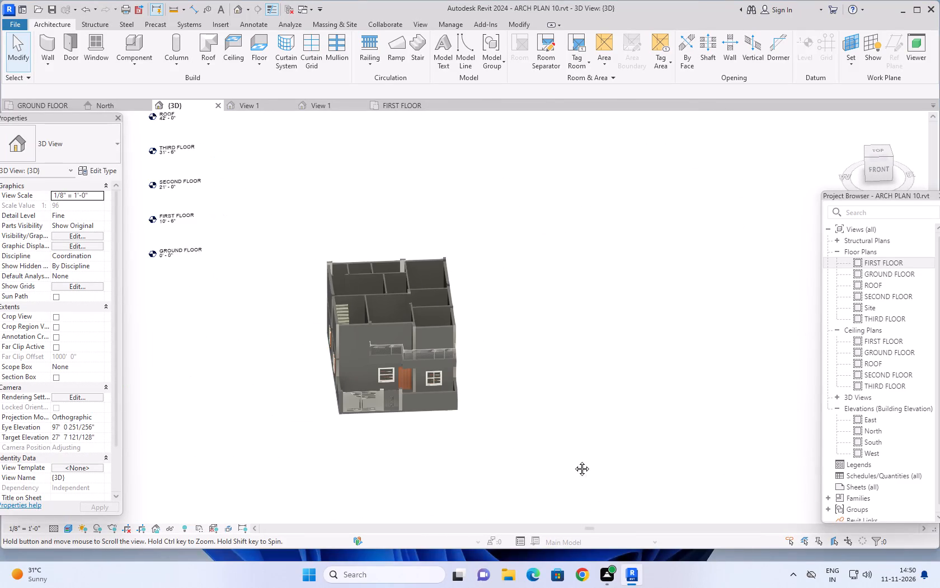
middle_drag(574, 460, 558, 468)
middle_drag(539, 416, 669, 459)
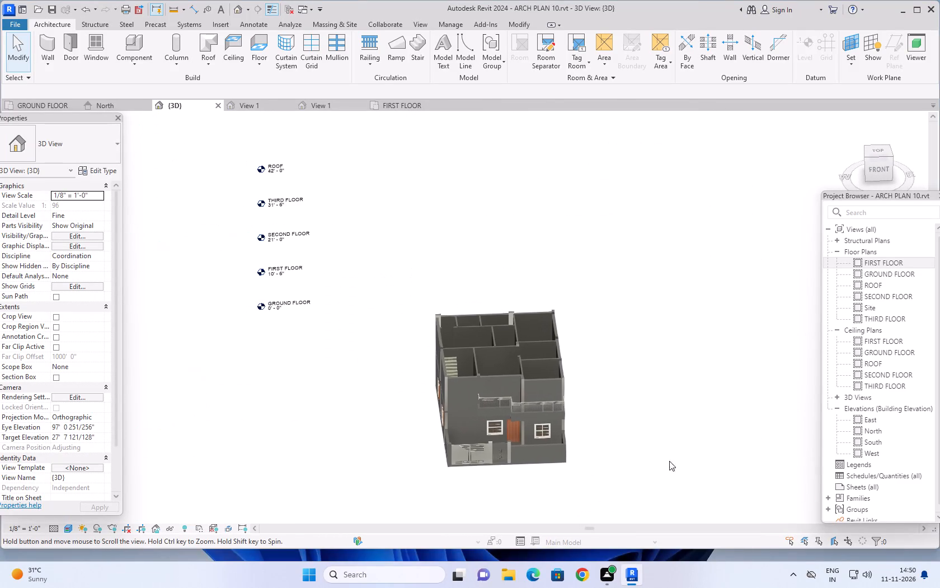
shift+middle_drag(529, 483, 525, 405)
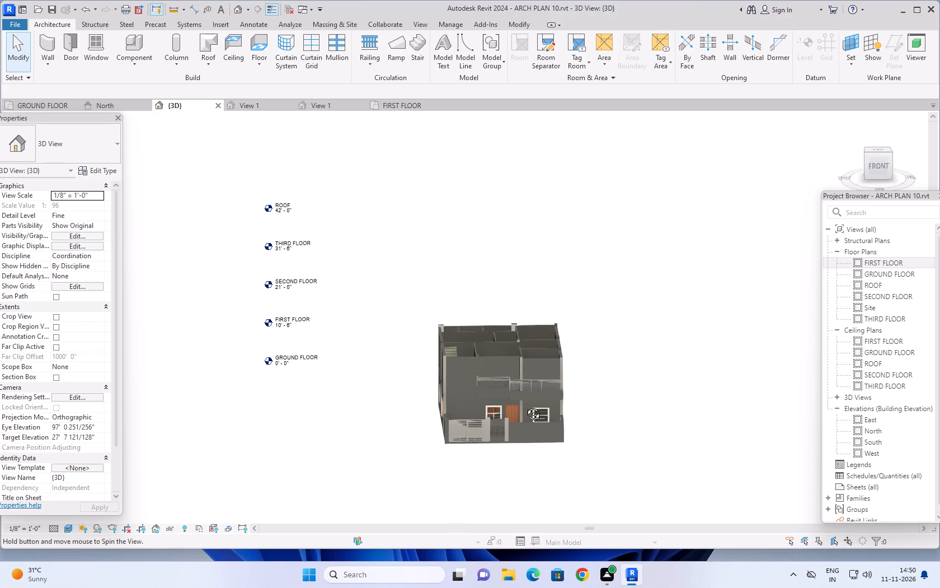
shift+middle_drag(525, 405, 514, 402)
scroll(464, 474, up, 4)
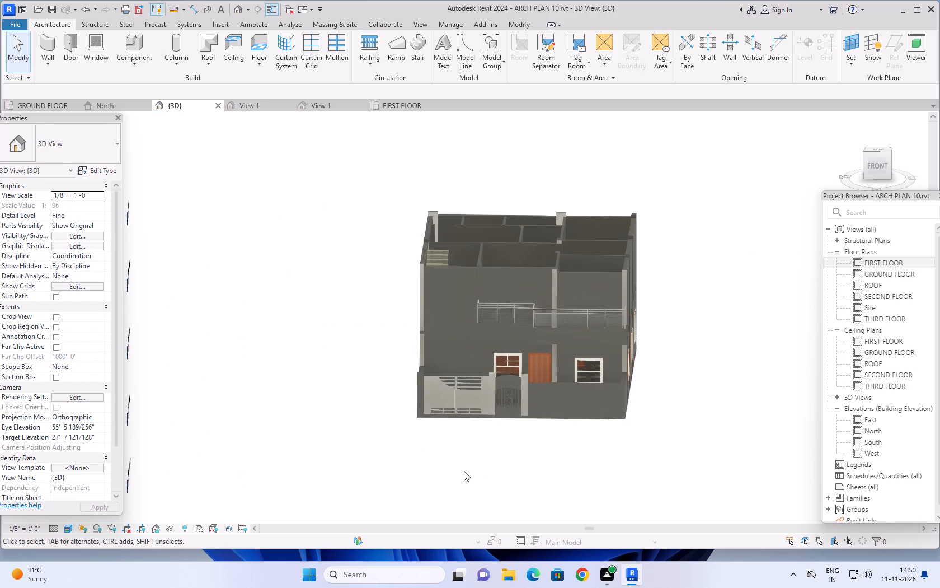
scroll(464, 471, up, 2)
middle_drag(511, 438, 500, 484)
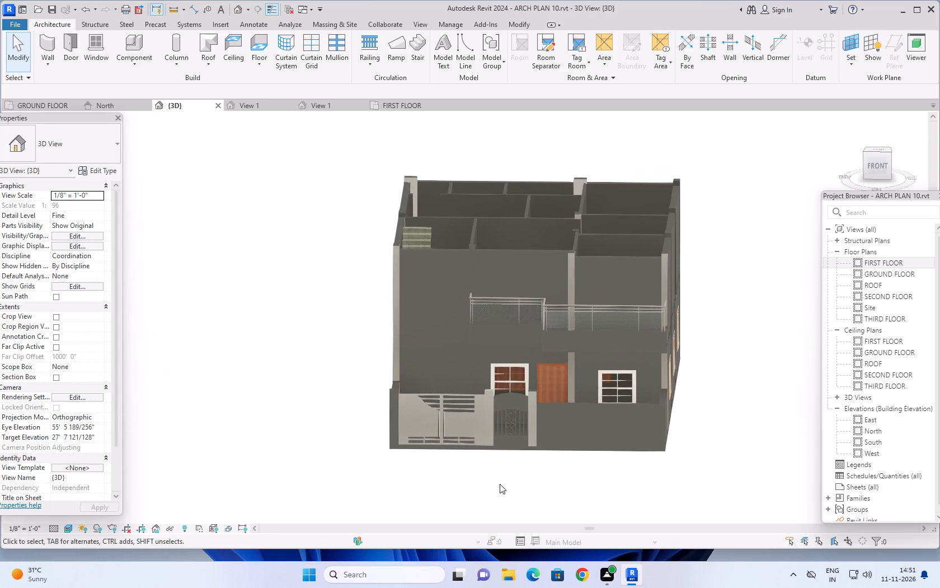
shift+scroll(499, 482, up, 1)
shift+middle_drag(506, 471, 521, 459)
Inspect the double-leaf main gate and the wrought-iron pedestrian gate up close, including their posts and the floor edge beneath.
scroll(519, 455, up, 2)
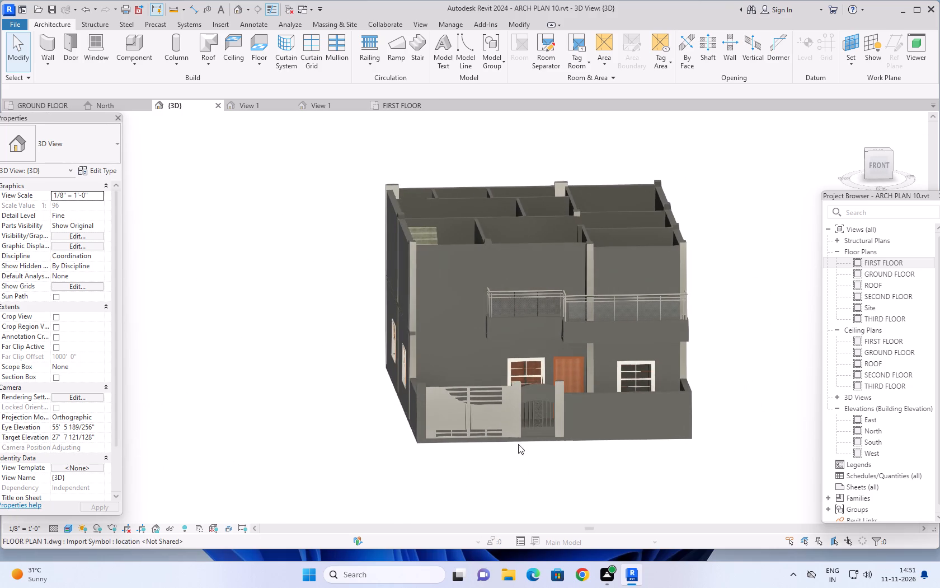
scroll(518, 444, up, 2)
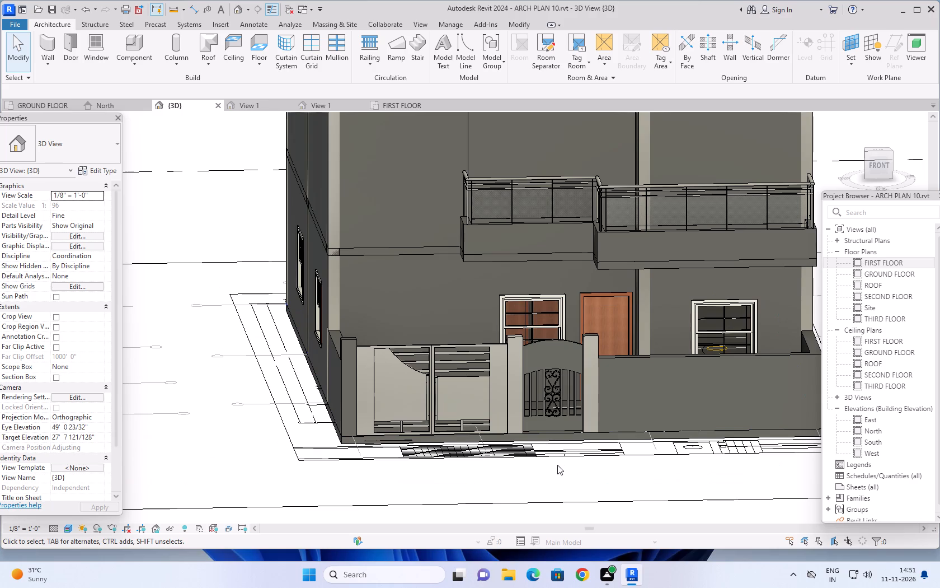
scroll(557, 465, up, 1)
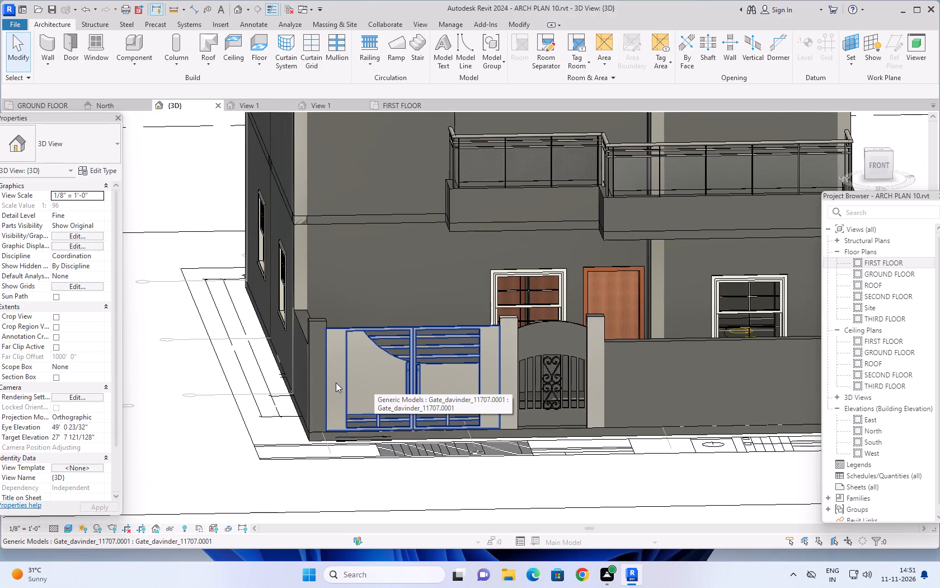
scroll(336, 382, up, 6)
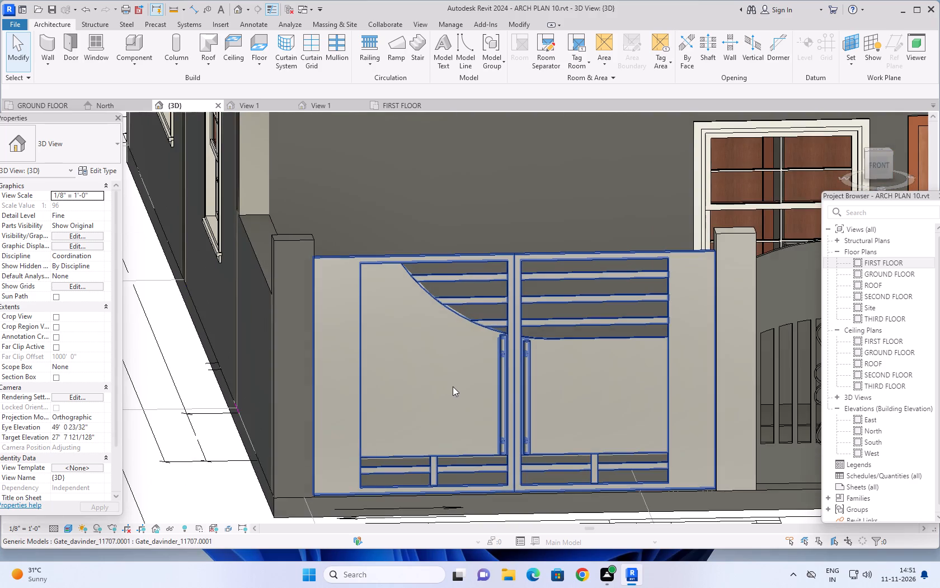
scroll(455, 388, down, 7)
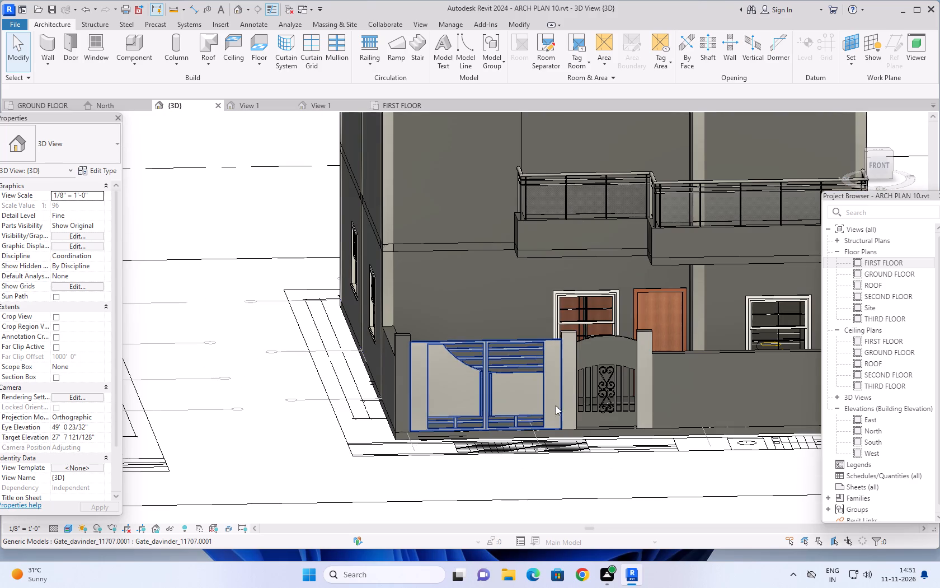
scroll(601, 393, down, 4)
scroll(602, 393, up, 3)
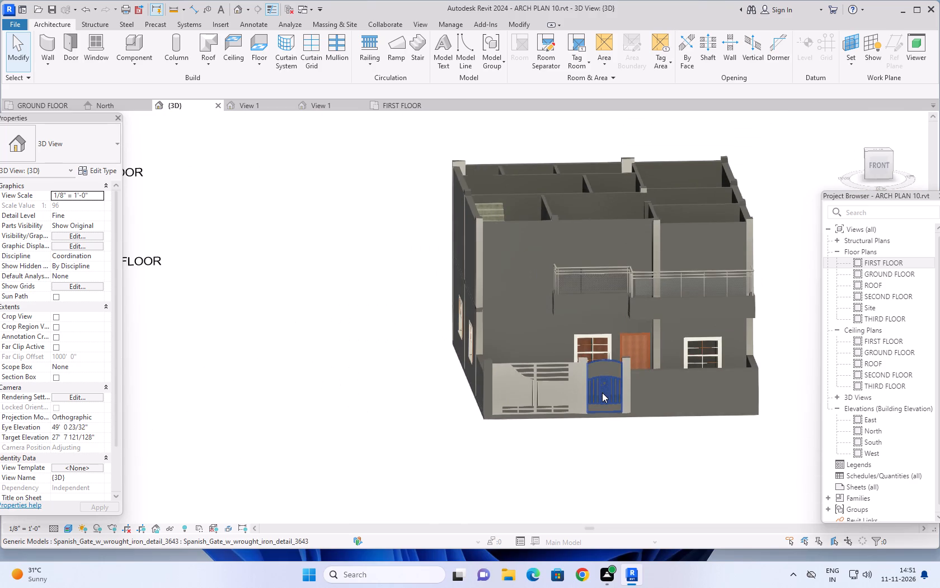
scroll(602, 393, up, 2)
scroll(591, 450, up, 6)
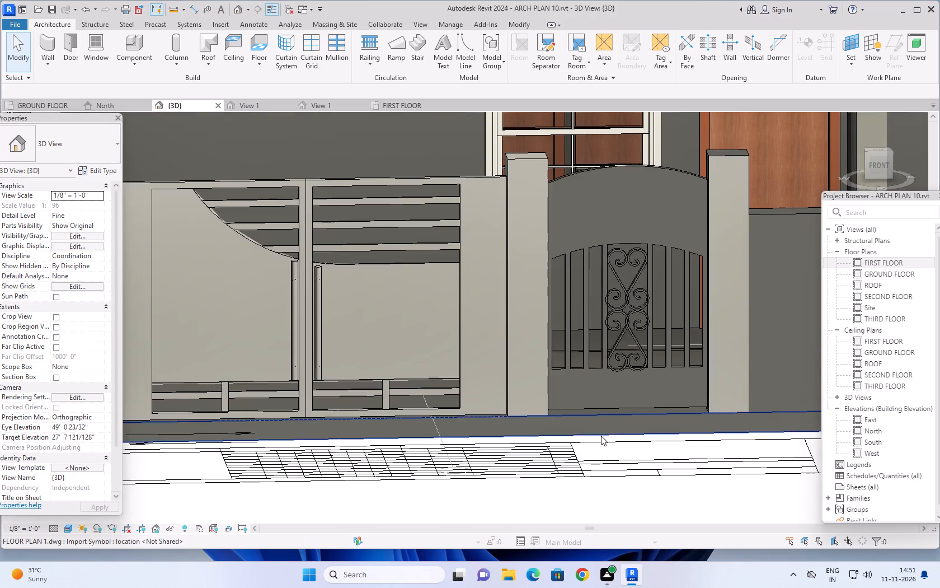
scroll(607, 422, up, 7)
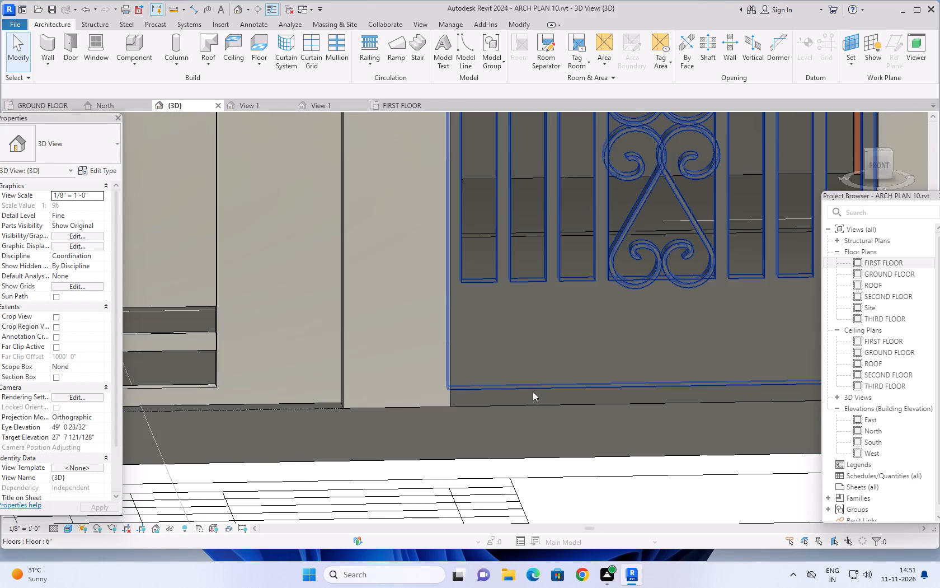
scroll(533, 391, down, 4)
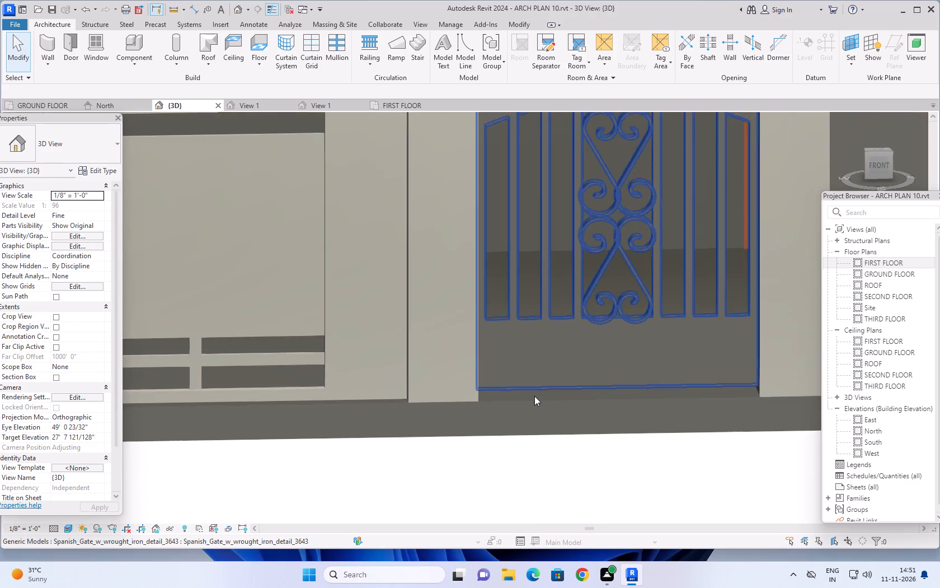
scroll(534, 396, down, 7)
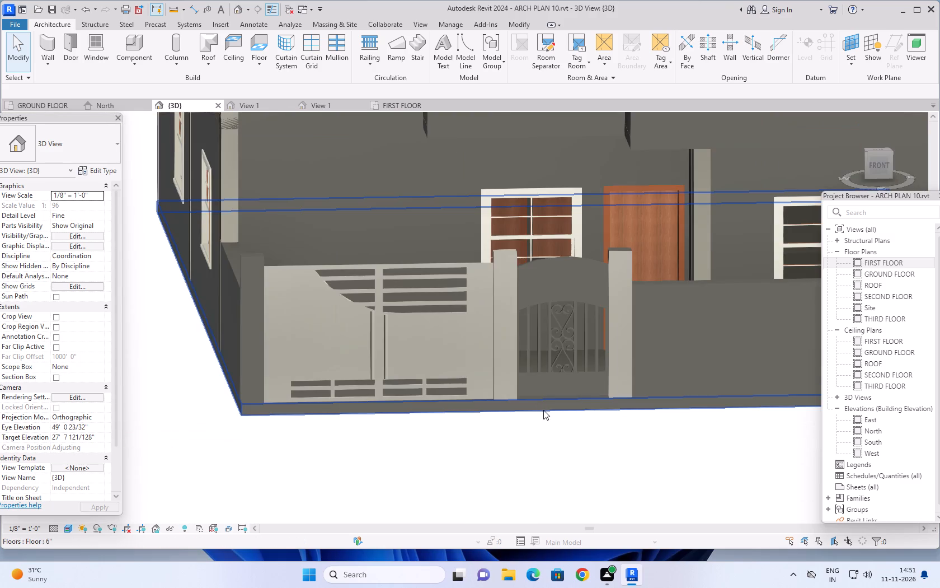
scroll(544, 412, down, 5)
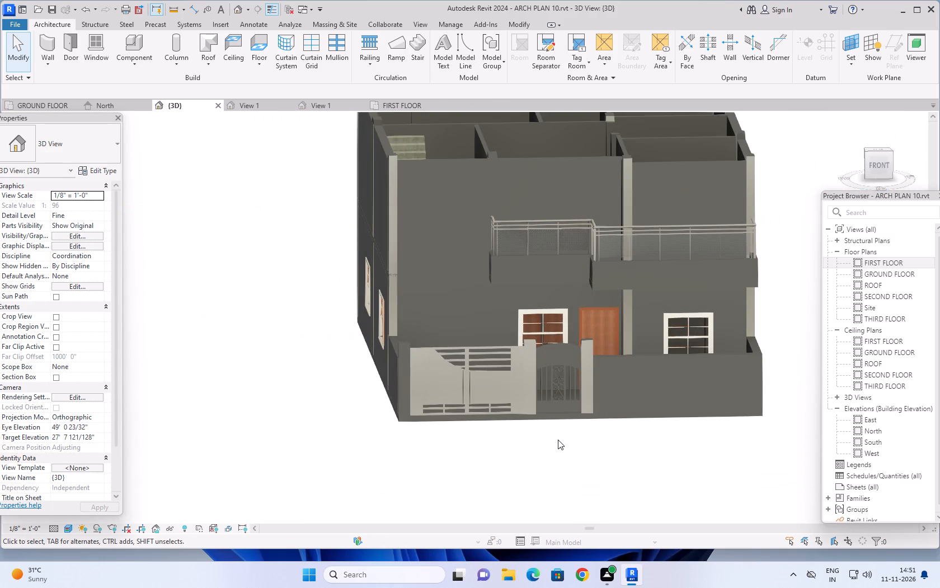
middle_drag(556, 440, 448, 438)
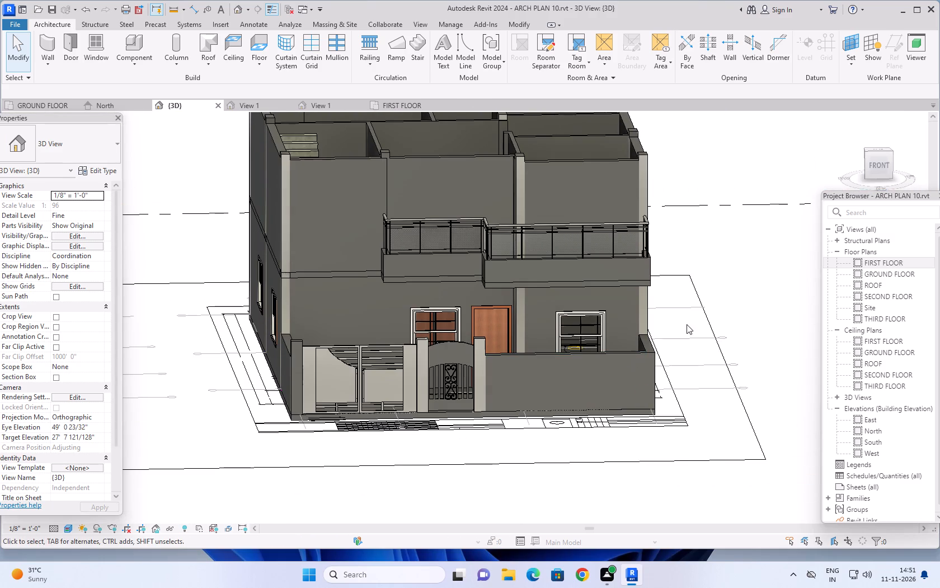
shift+middle_drag(689, 324, 680, 417)
scroll(680, 417, down, 3)
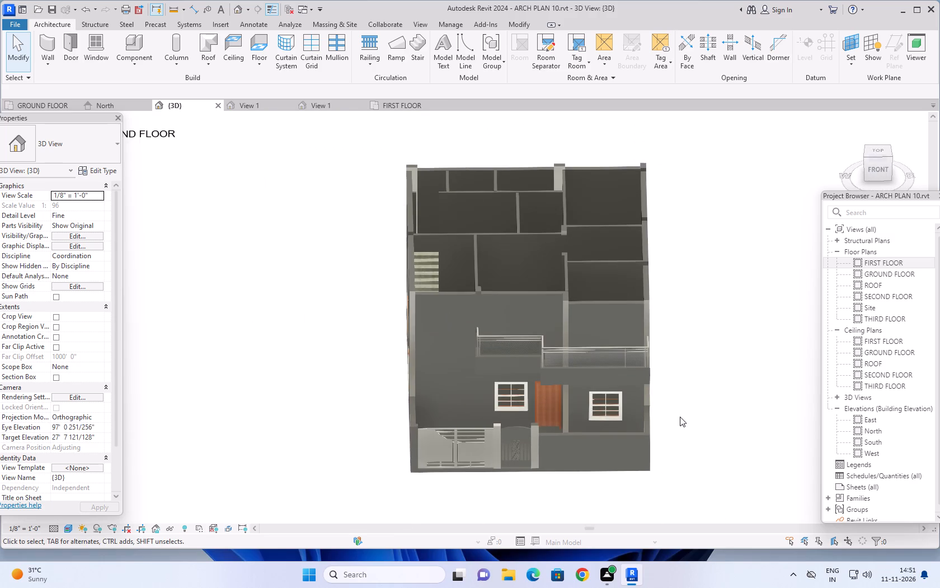
Examine the whole house from the front and from above, including the open upper-storey rooms, staircase and balcony railings.
scroll(680, 417, down, 1)
shift+middle_drag(684, 412, 678, 435)
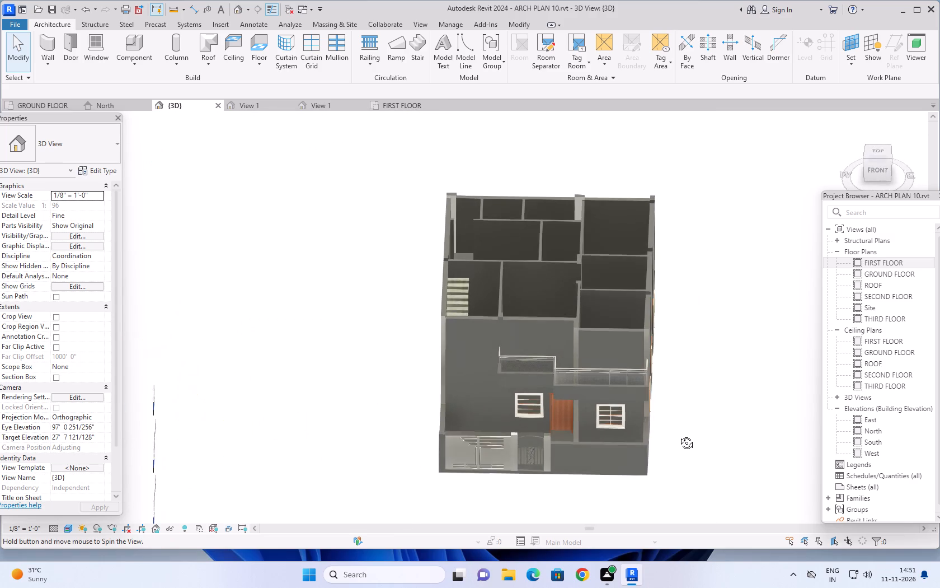
shift+middle_drag(678, 435, 680, 487)
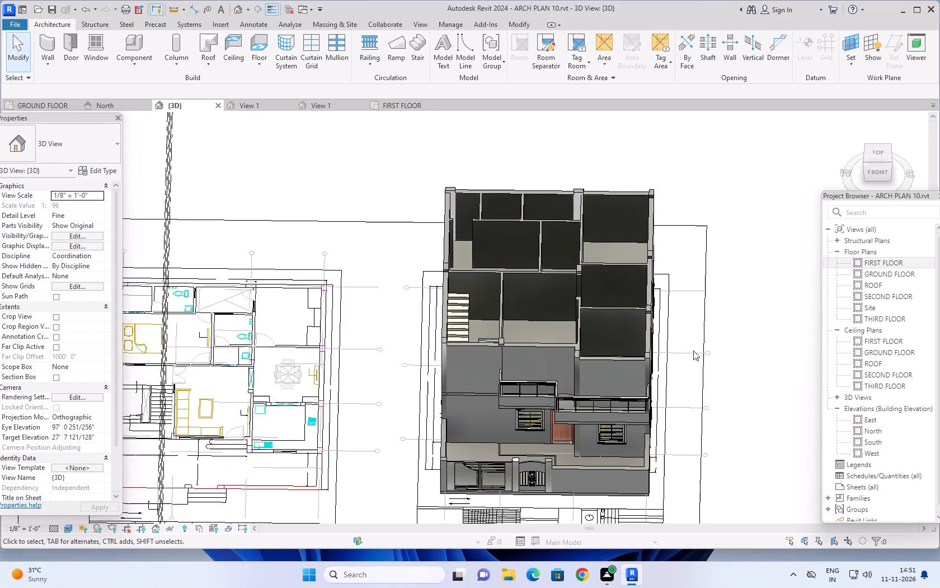
shift+middle_drag(697, 310, 697, 371)
shift+middle_click(697, 371)
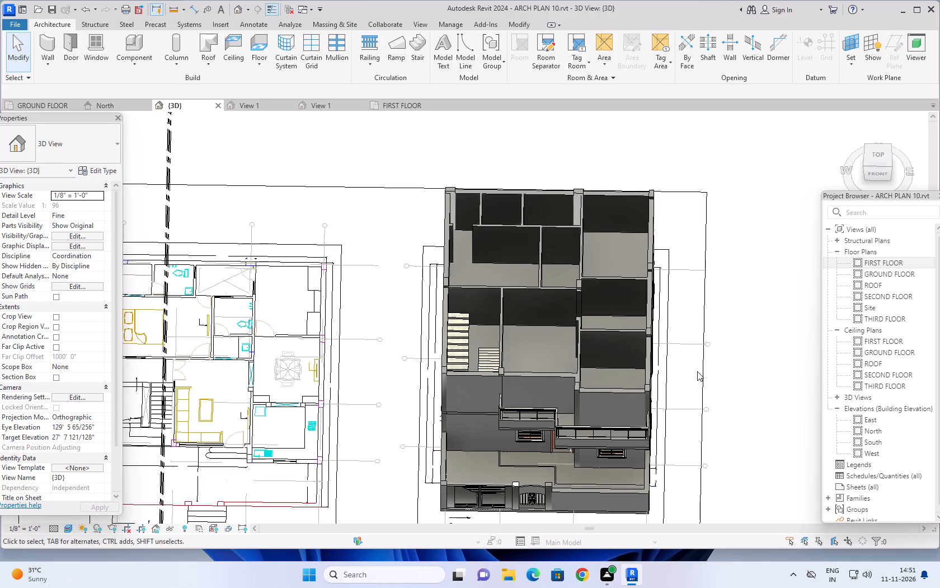
scroll(538, 442, up, 5)
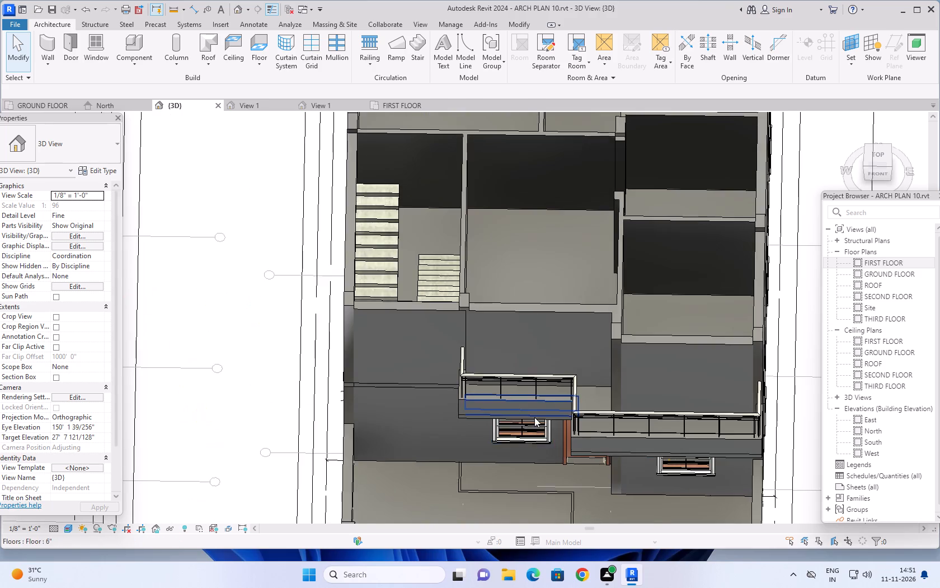
scroll(534, 417, down, 5)
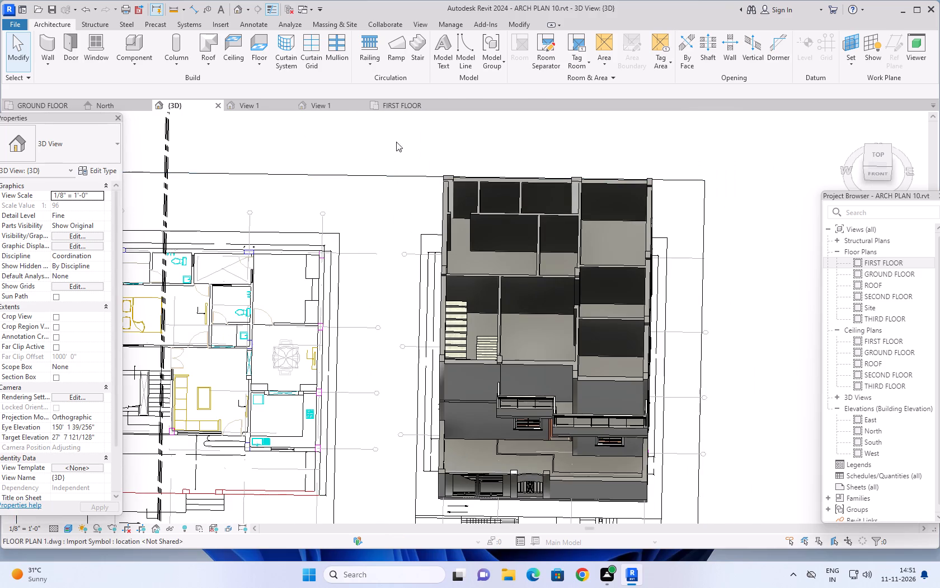
On the FIRST FLOOR plan, place a Single-Flush 3'X7' door between the lounge and the bedroom above it, centred about 1'-11" from the toilet wall.
click(401, 105)
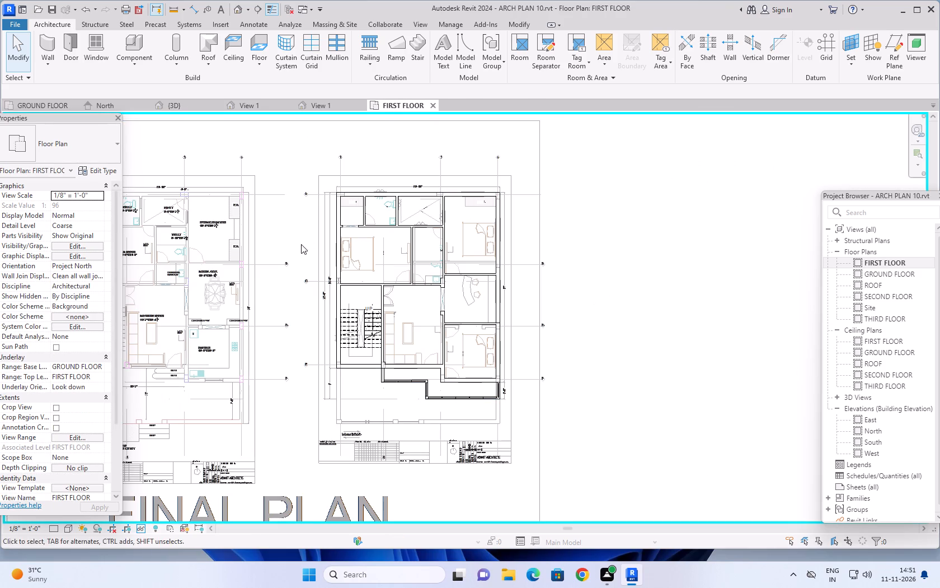
middle_drag(585, 324, 641, 317)
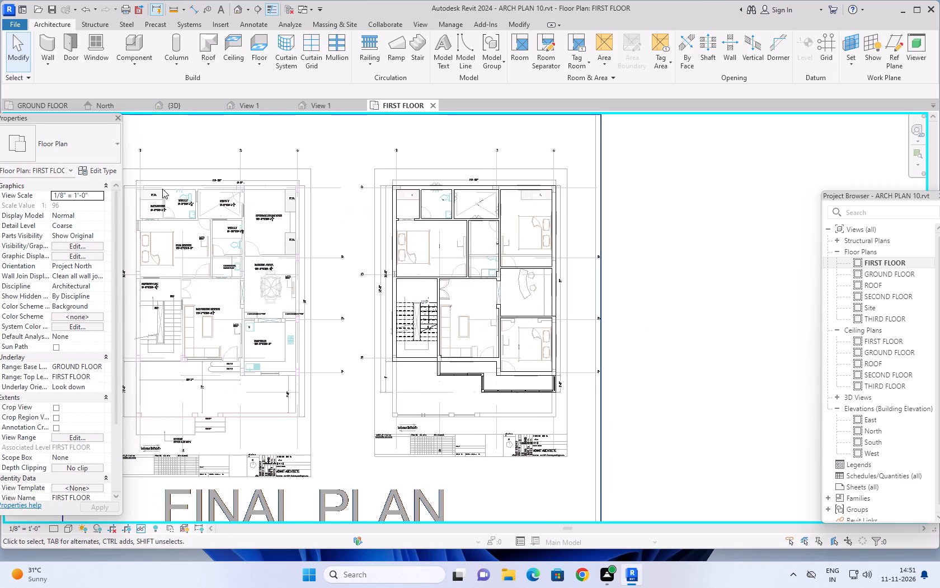
click(72, 40)
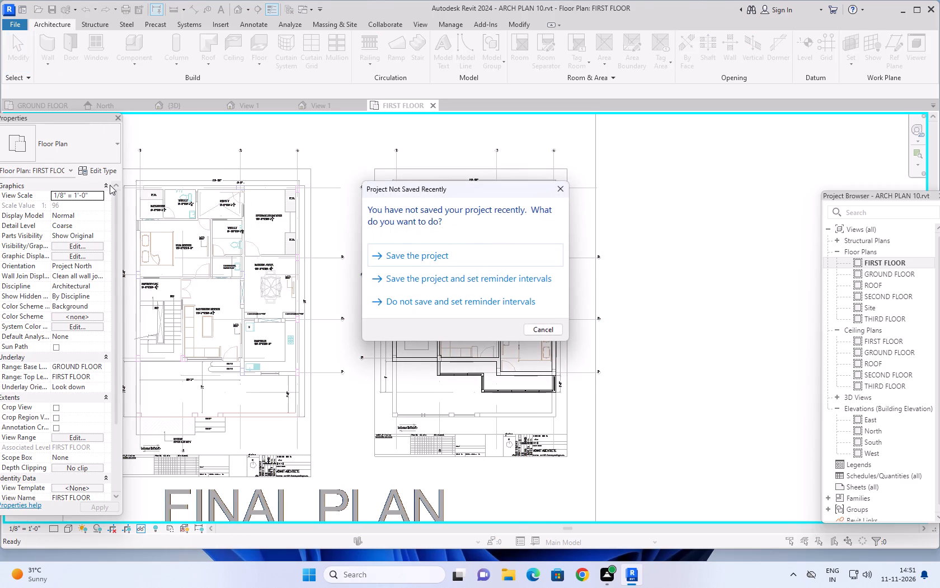
click(563, 187)
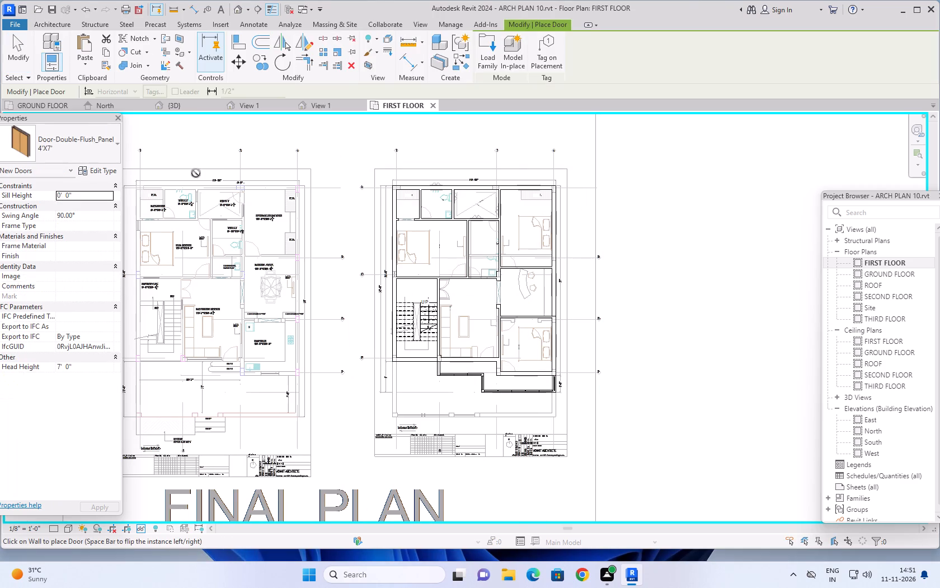
click(101, 150)
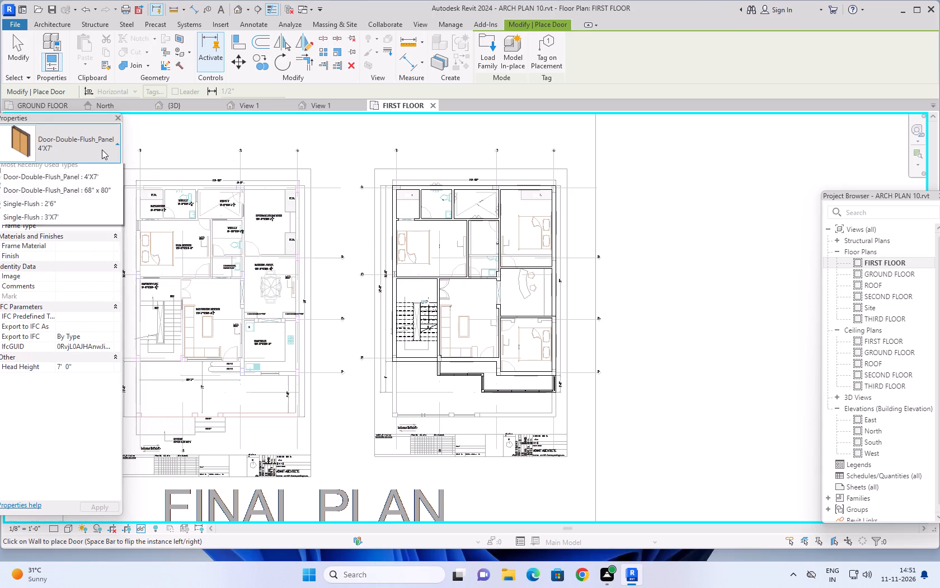
click(66, 268)
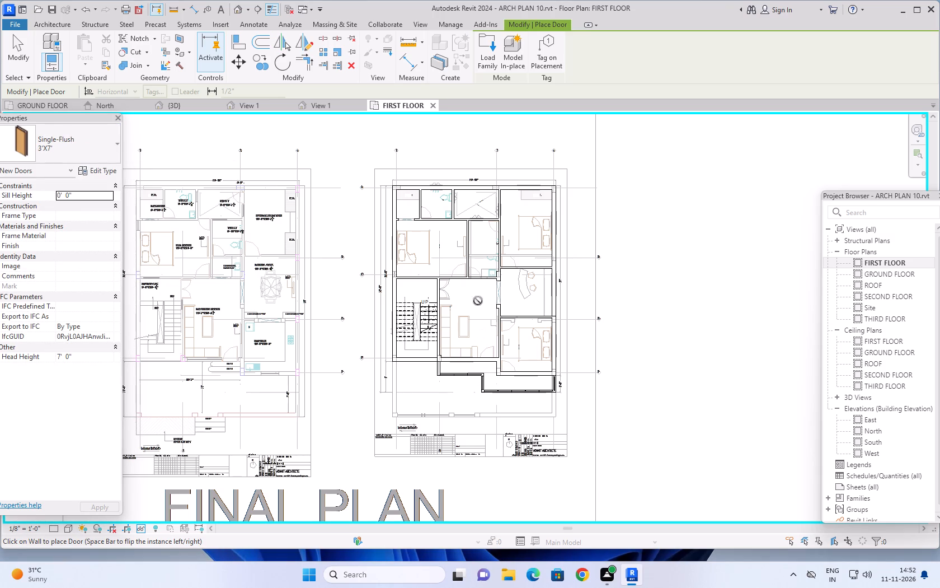
scroll(472, 276, up, 10)
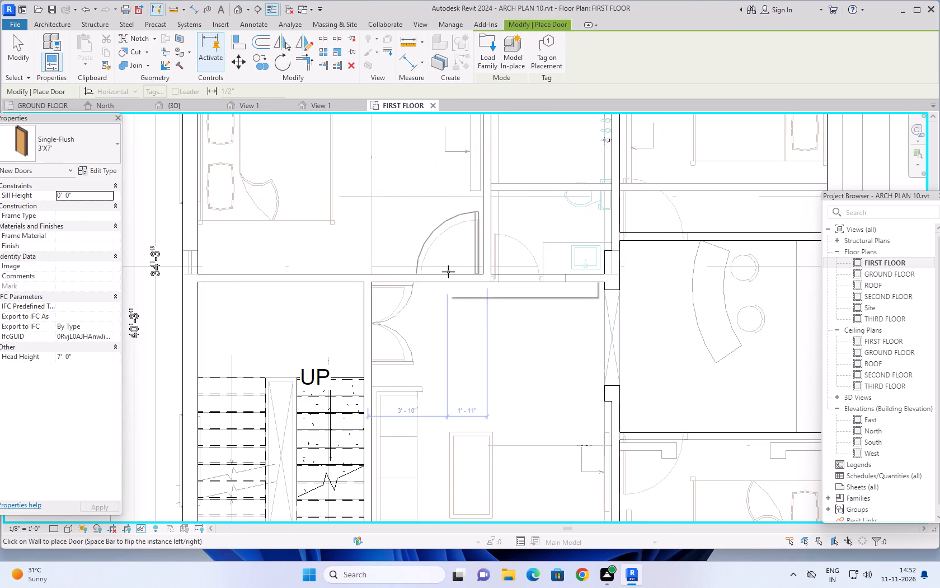
click(448, 272)
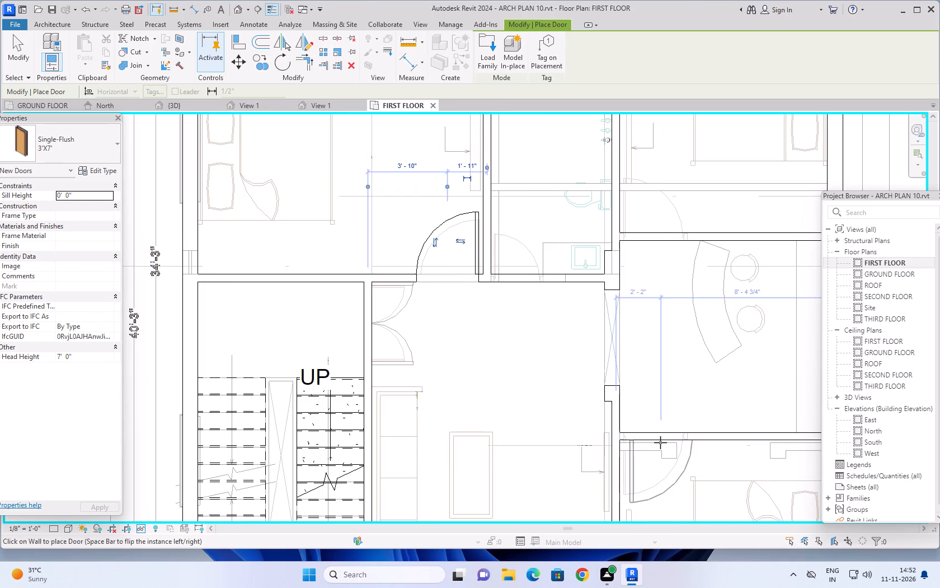
Place a 3'X7' single-flush door in the lower-right bedroom's upper wall, swinging into the room, centred about 1'-10" from the lounge-side wall.
scroll(655, 448, down, 1)
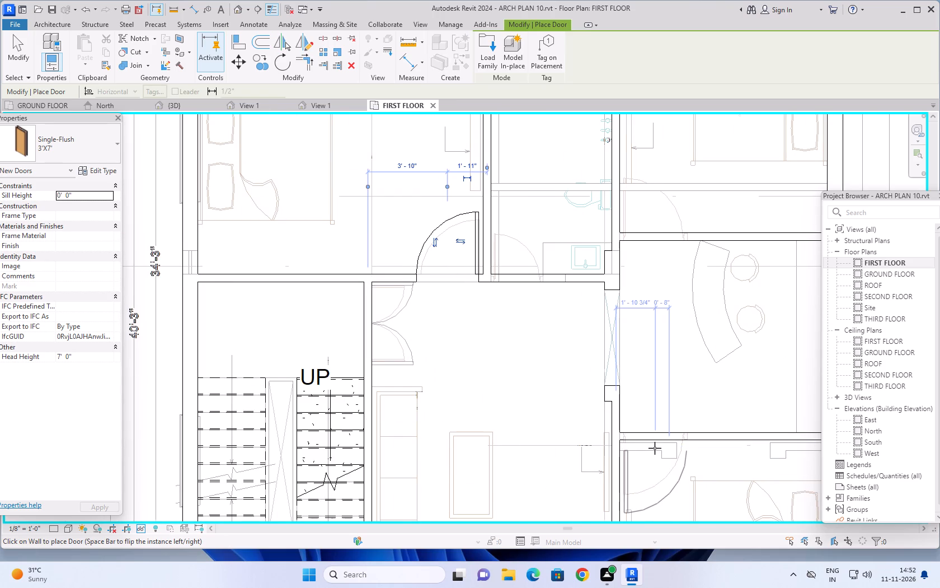
scroll(655, 448, down, 3)
middle_drag(655, 448, 528, 362)
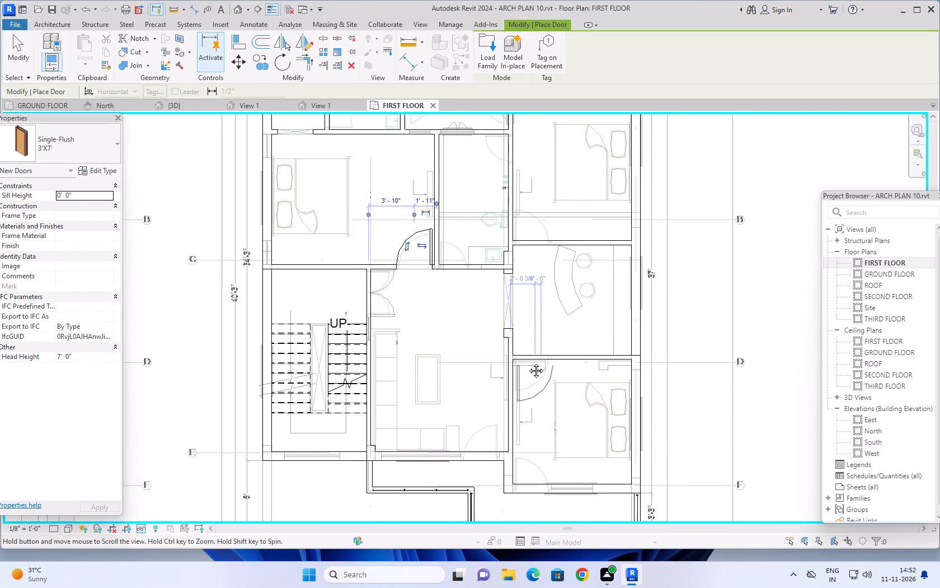
middle_drag(528, 362, 501, 382)
scroll(501, 382, up, 5)
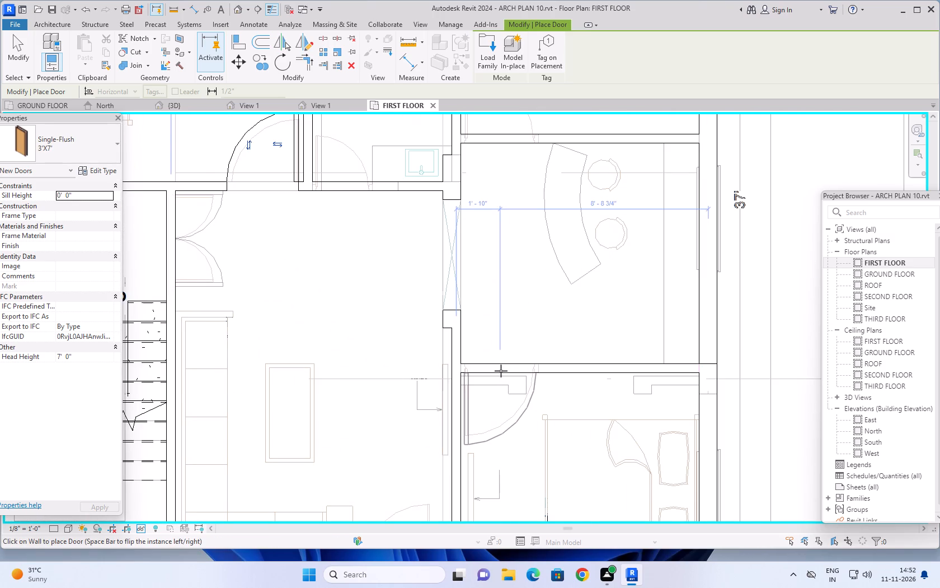
click(501, 371)
Place a flipped 3'X7' single-flush door in the upper-right bedroom's lower wall, swinging inward, centred about 1'-10" from the toilet-side wall.
scroll(518, 395, down, 5)
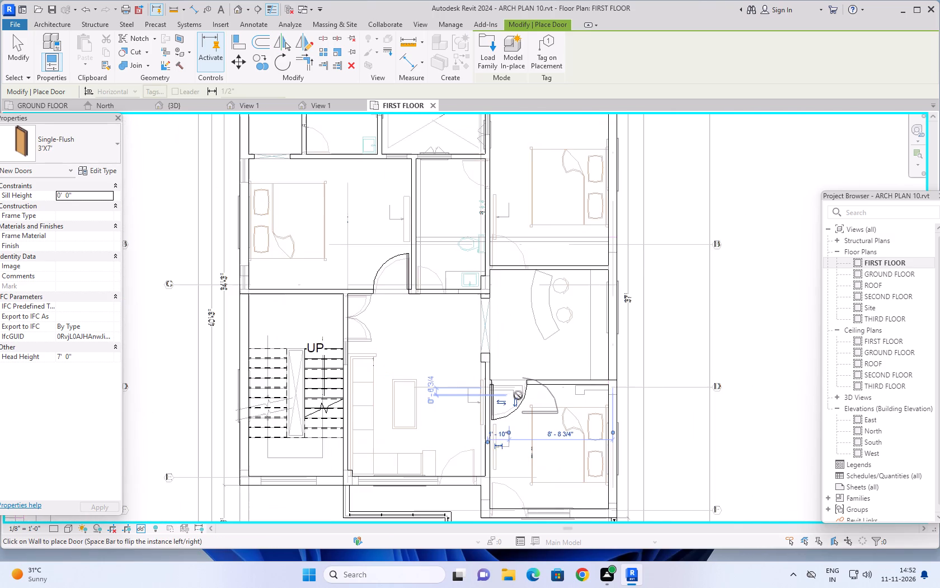
scroll(518, 395, down, 3)
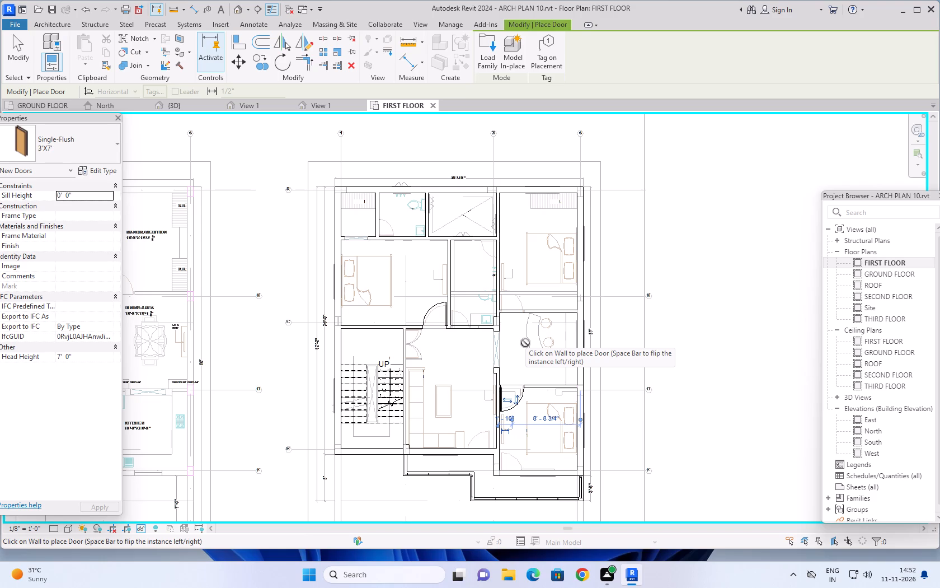
scroll(514, 307, up, 5)
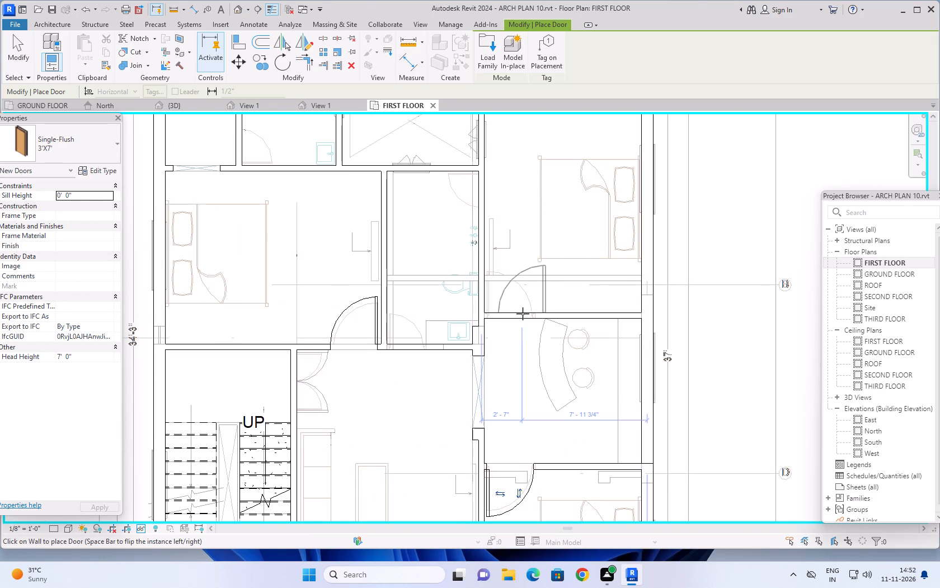
key(space)
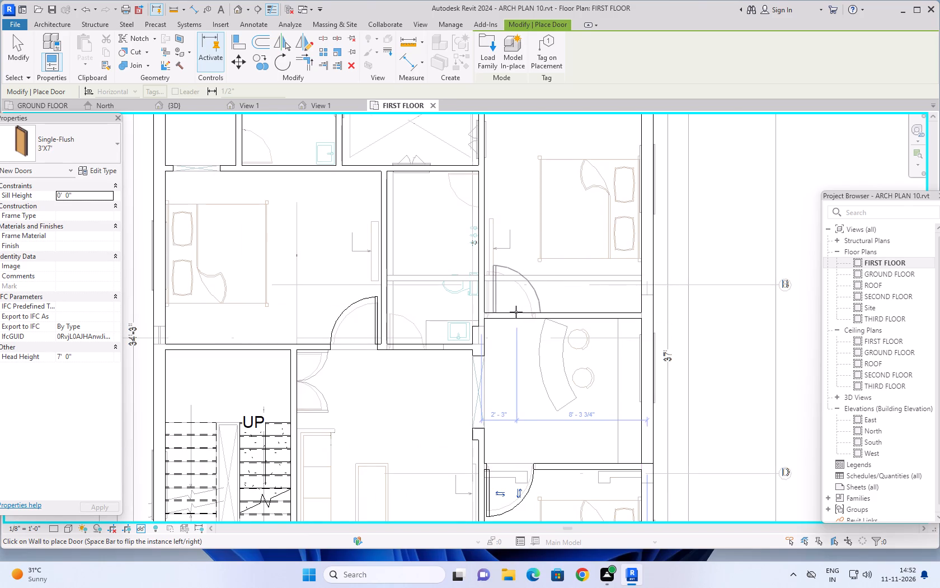
click(510, 312)
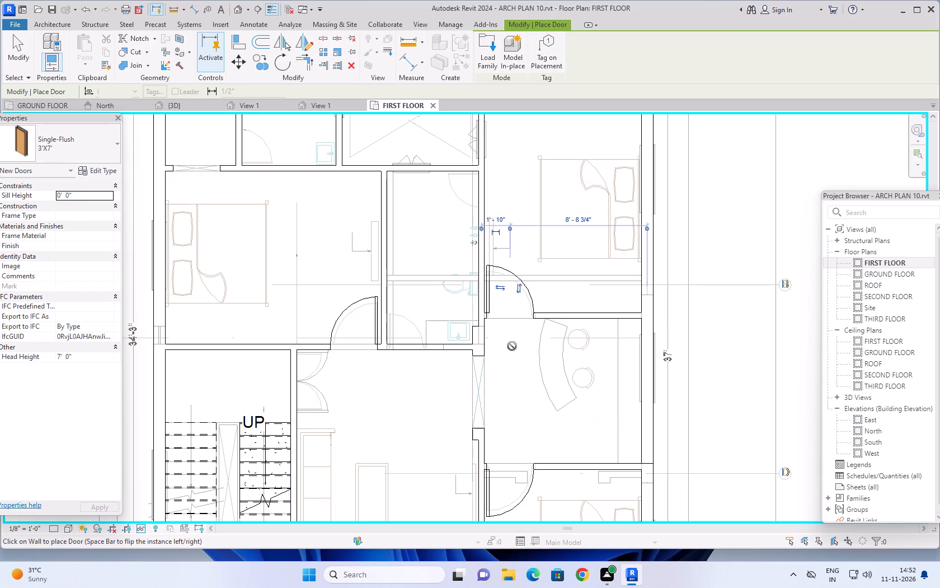
Examine the first-floor plan around the placed bedroom doors and the door openings still drawn for the toilets, lounge and staircase.
scroll(512, 348, down, 5)
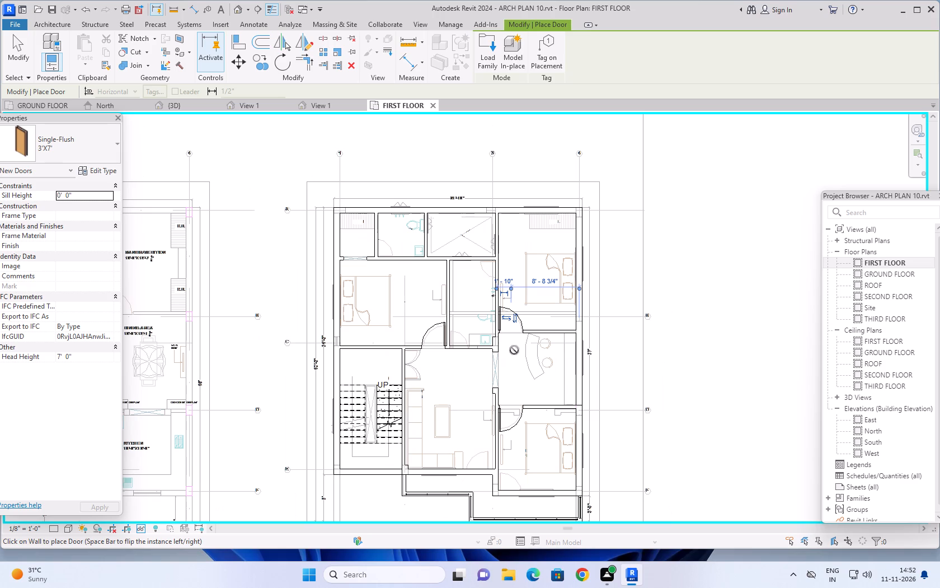
scroll(515, 352, down, 1)
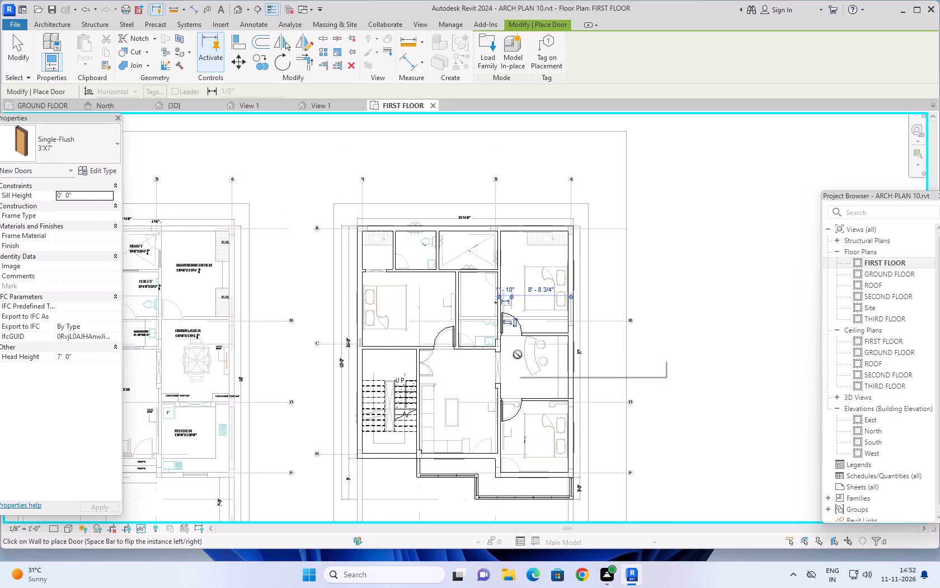
scroll(521, 362, up, 3)
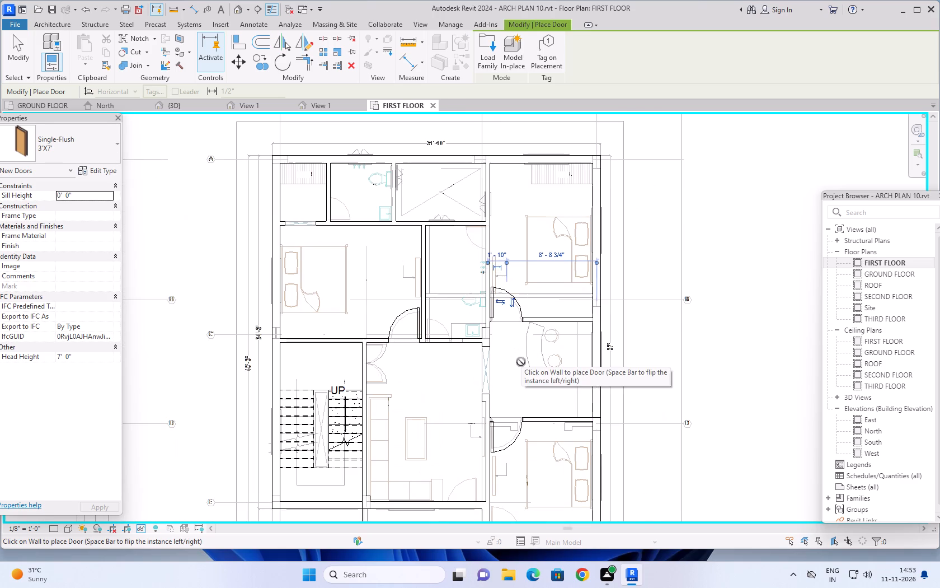
scroll(487, 308, up, 8)
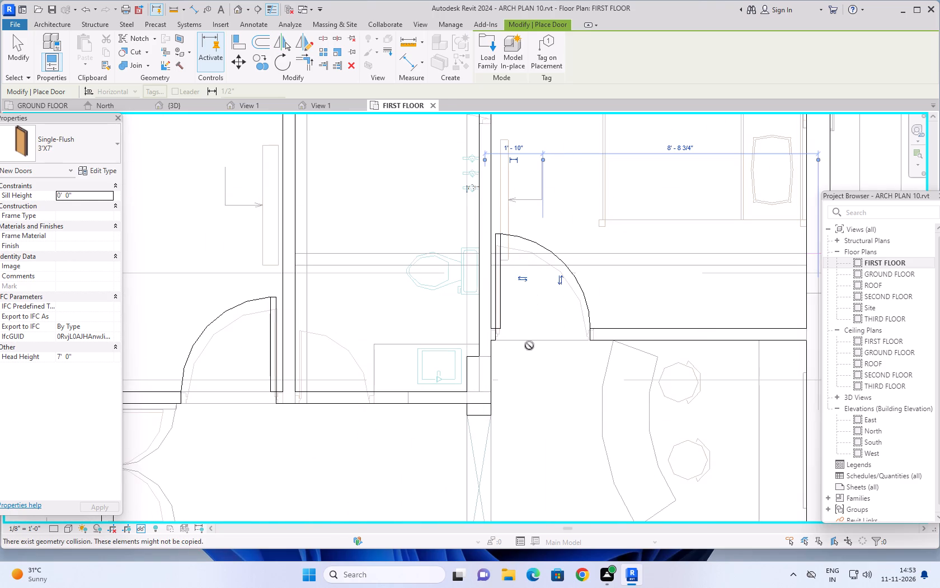
scroll(538, 370, down, 9)
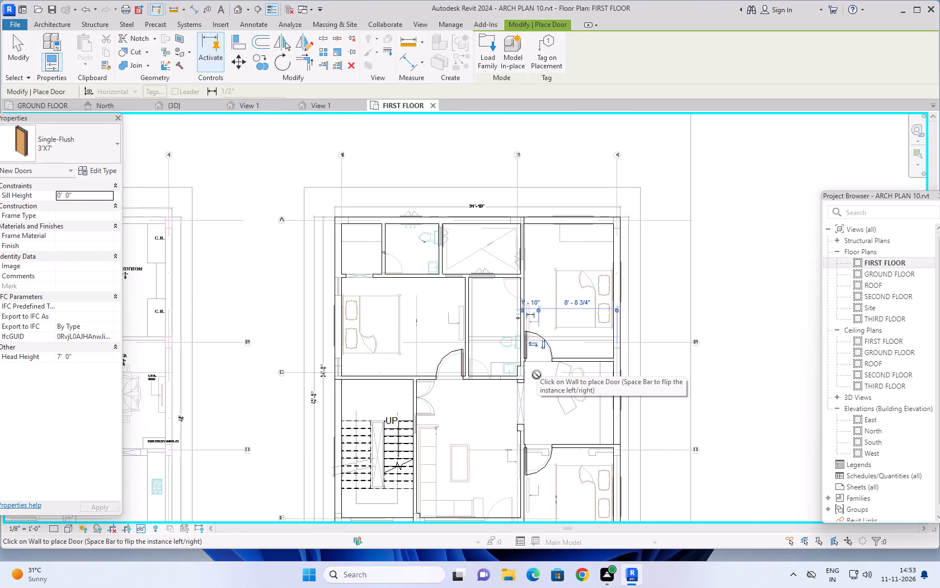
scroll(539, 380, down, 1)
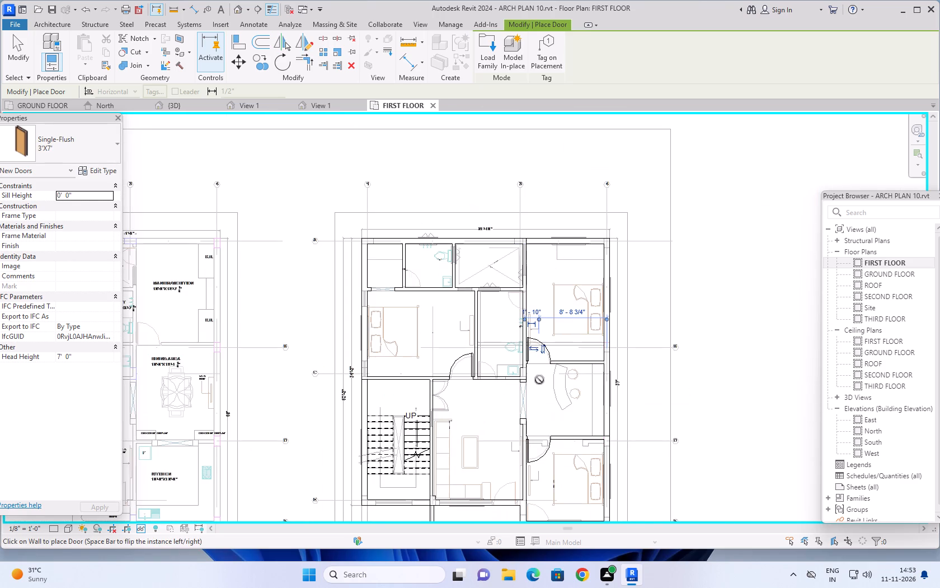
scroll(539, 380, down, 1)
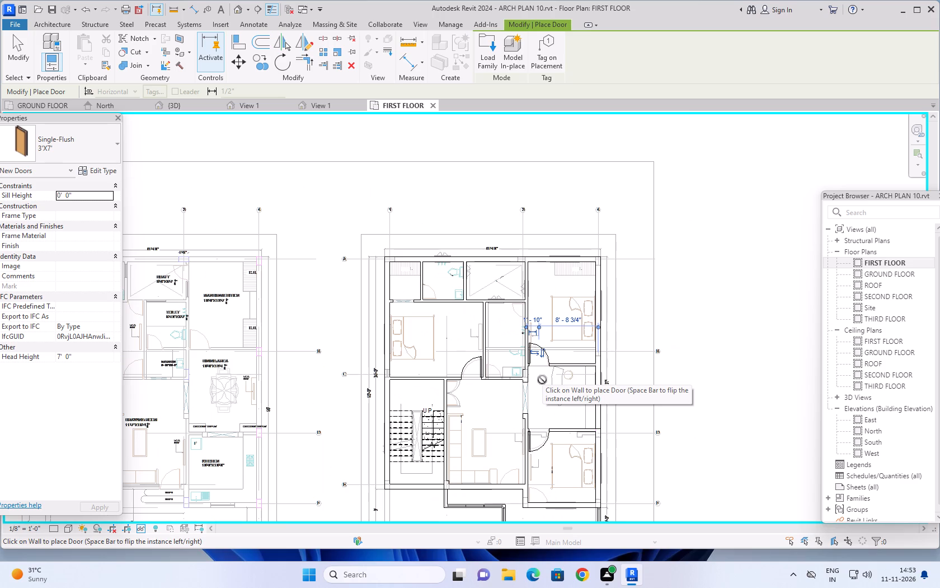
key(Escape)
scroll(542, 380, down, 1)
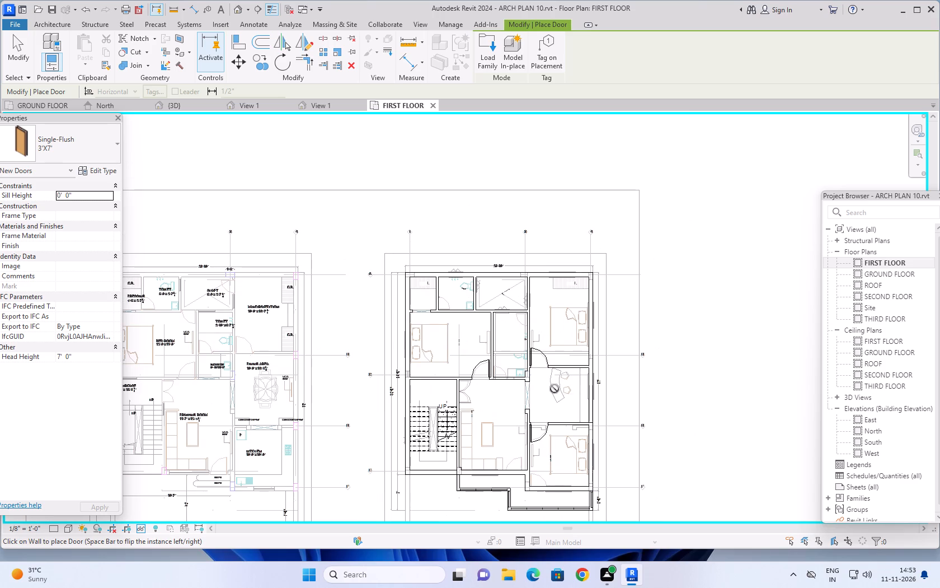
middle_drag(554, 389, 508, 360)
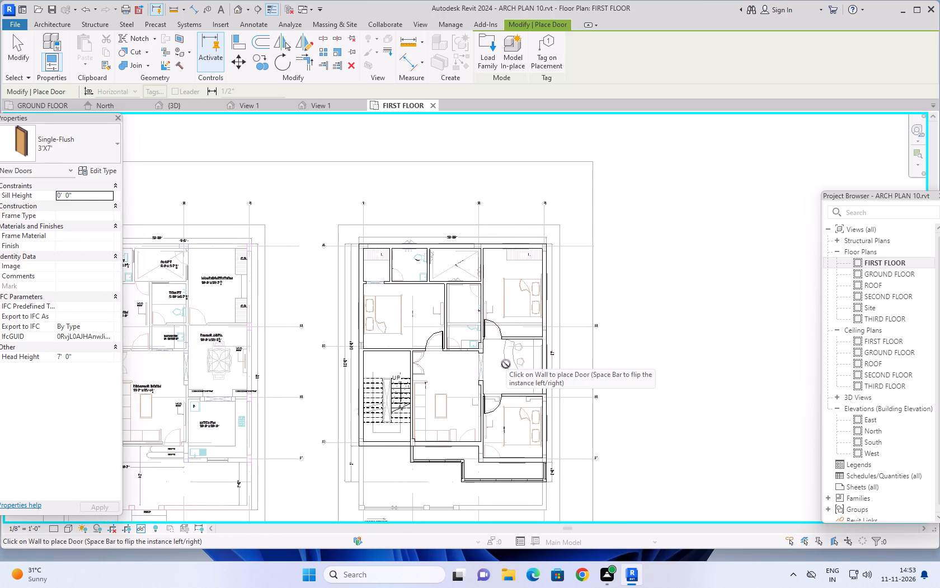
scroll(506, 364, down, 2)
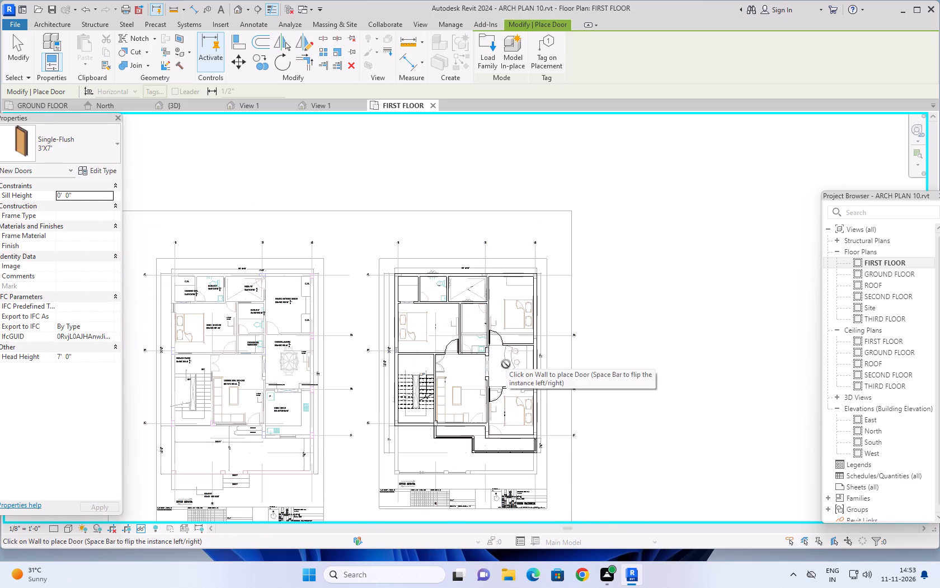
scroll(506, 364, up, 3)
scroll(453, 393, up, 2)
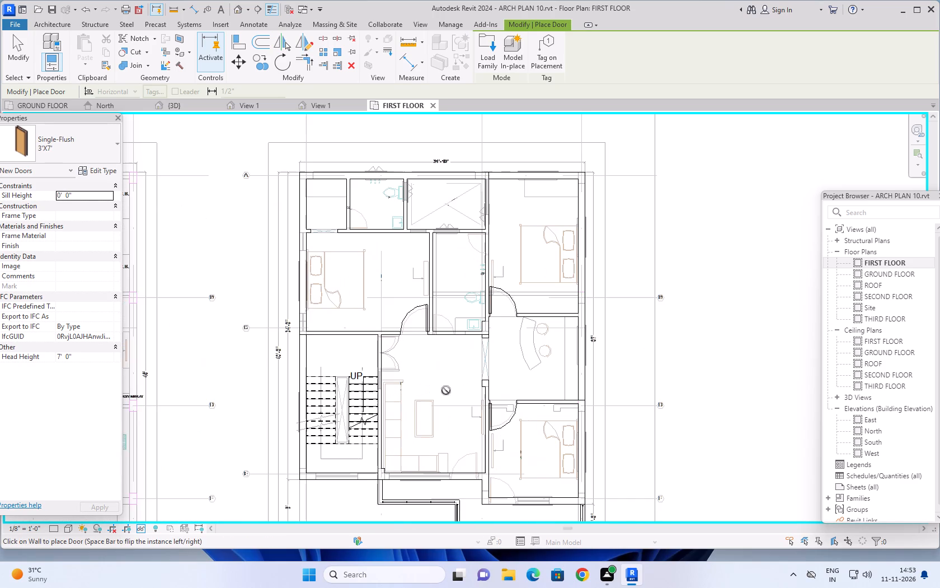
middle_drag(431, 370, 455, 367)
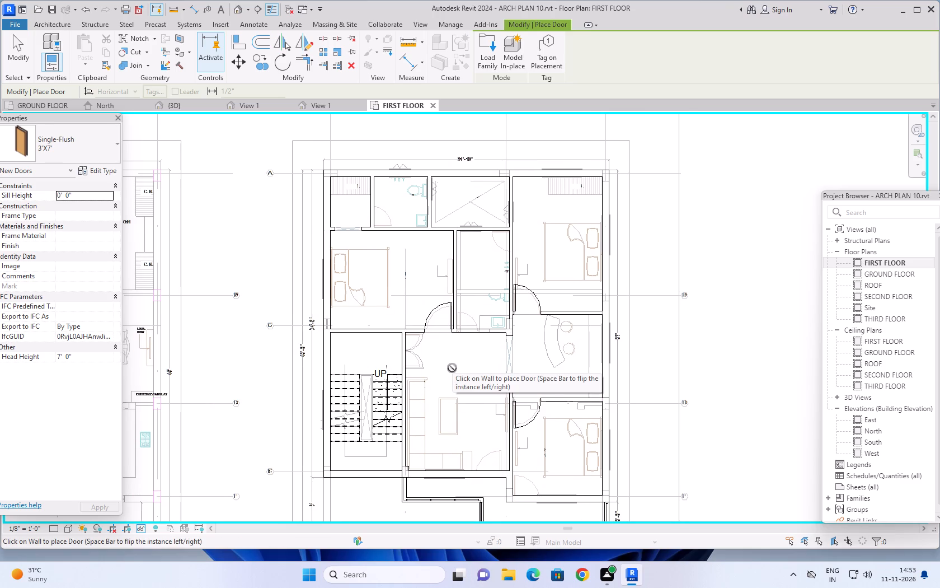
scroll(433, 351, up, 3)
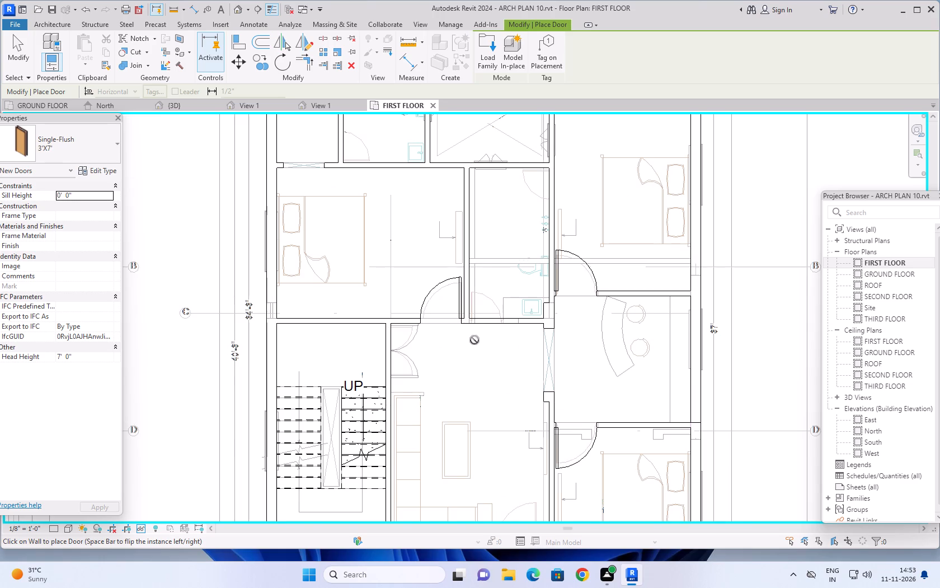
scroll(477, 349, up, 2)
scroll(482, 347, down, 4)
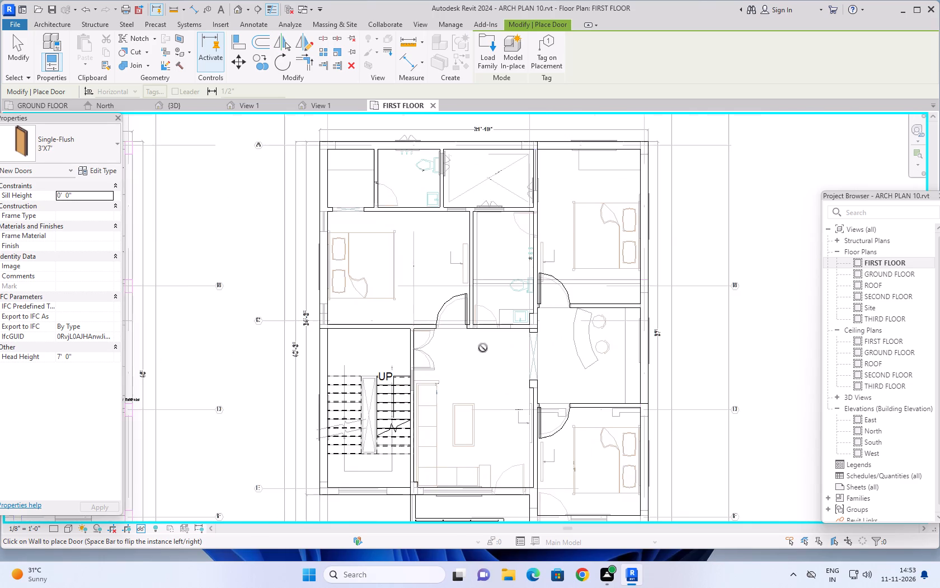
scroll(483, 348, down, 1)
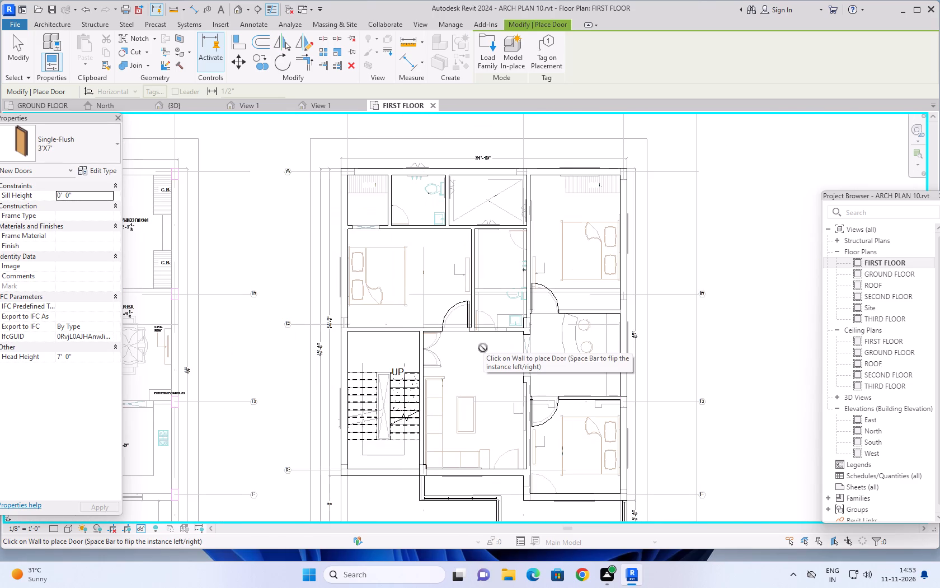
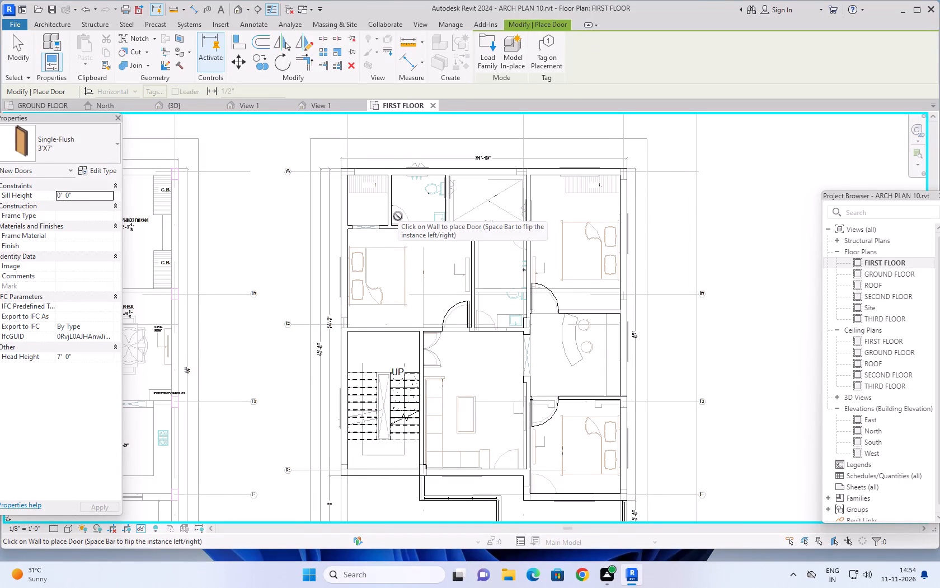
Examine the first-floor plan's front walls and stepped balcony edge for remaining door positions, and end door placement.
scroll(398, 216, up, 1)
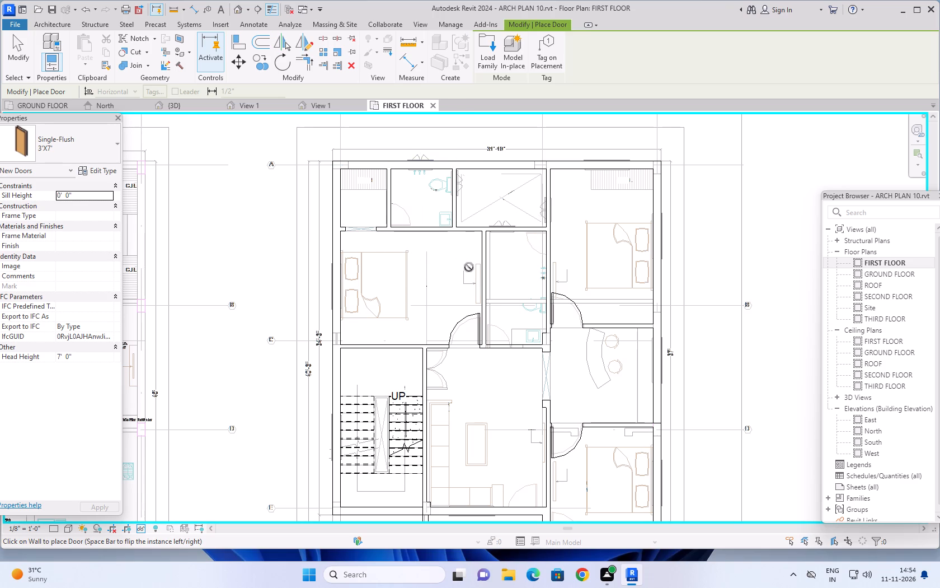
scroll(469, 268, down, 2)
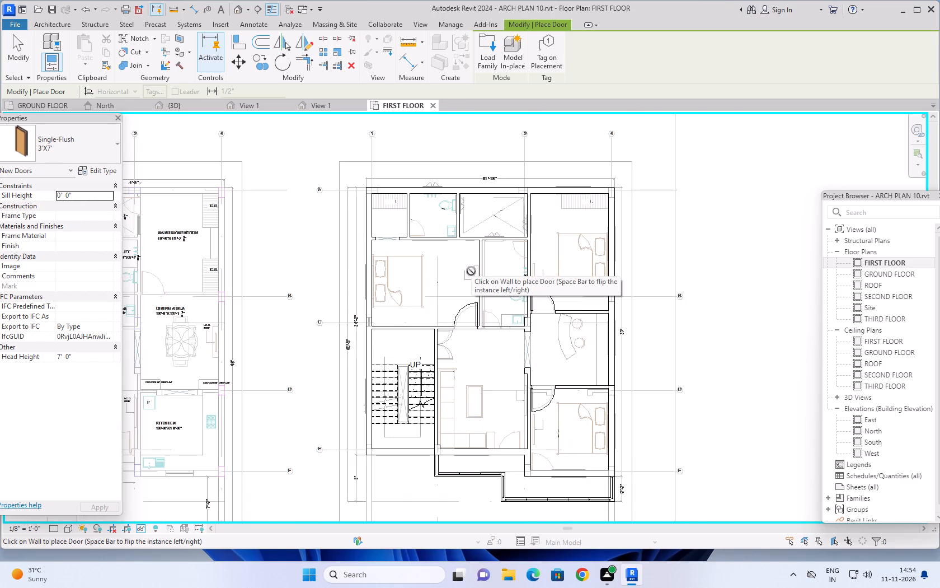
scroll(471, 271, down, 2)
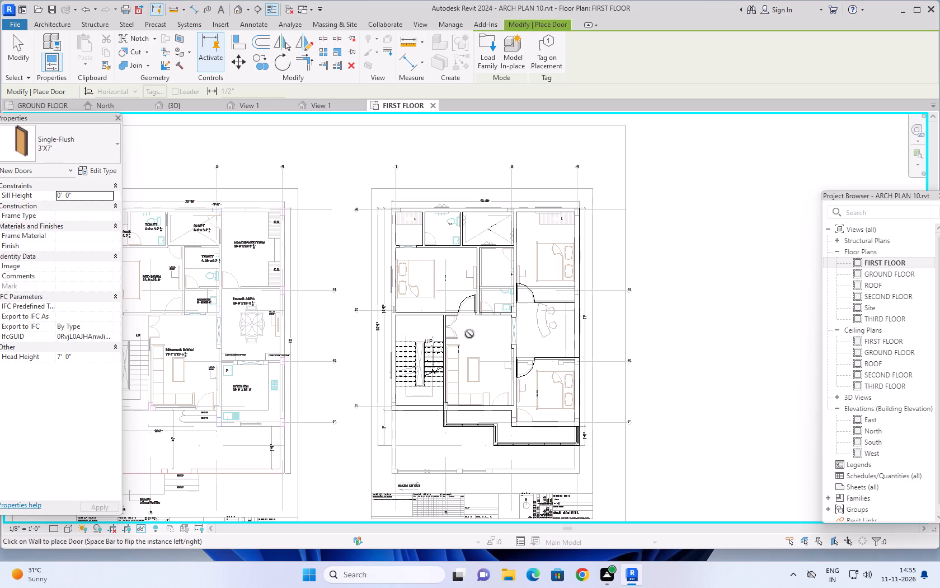
scroll(685, 386, down, 1)
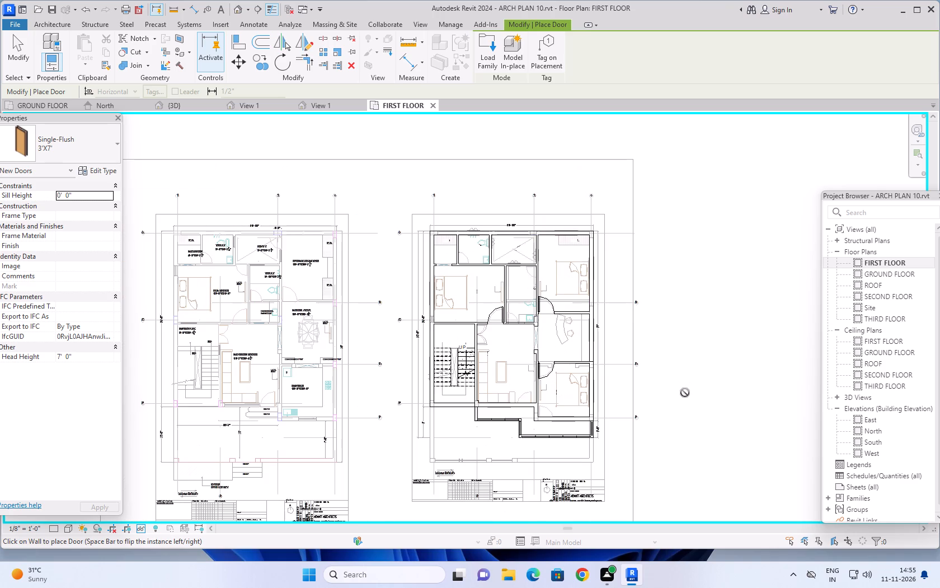
middle_drag(681, 391, 679, 348)
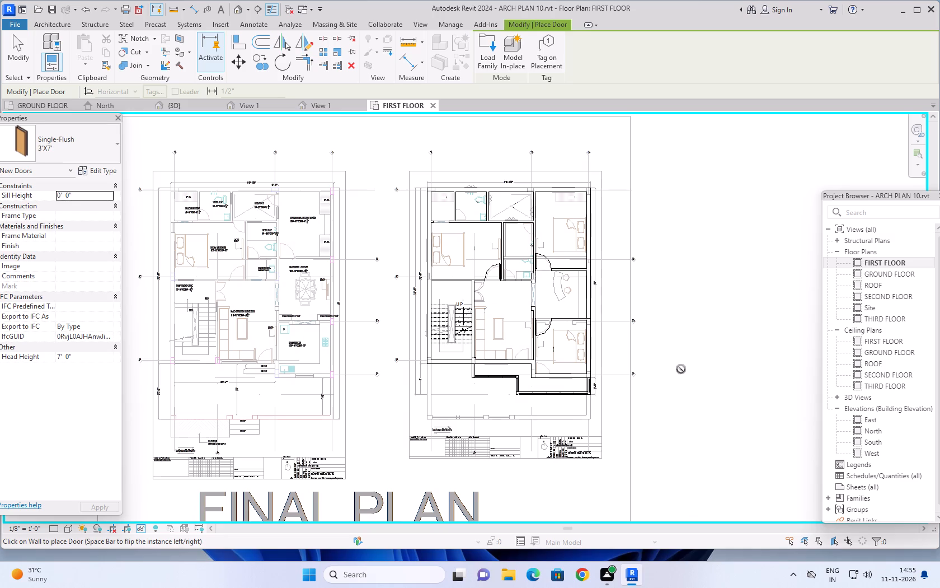
scroll(590, 398, up, 12)
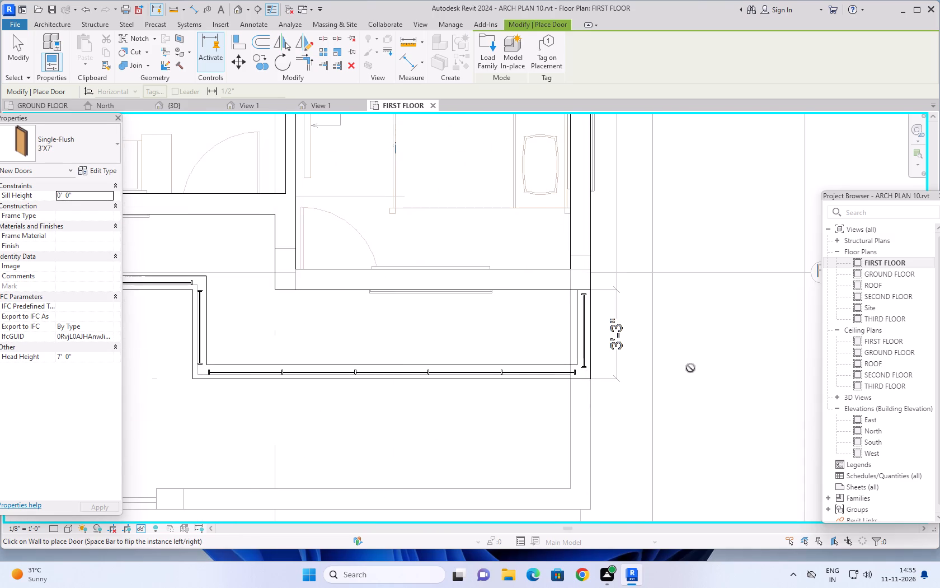
scroll(690, 368, down, 6)
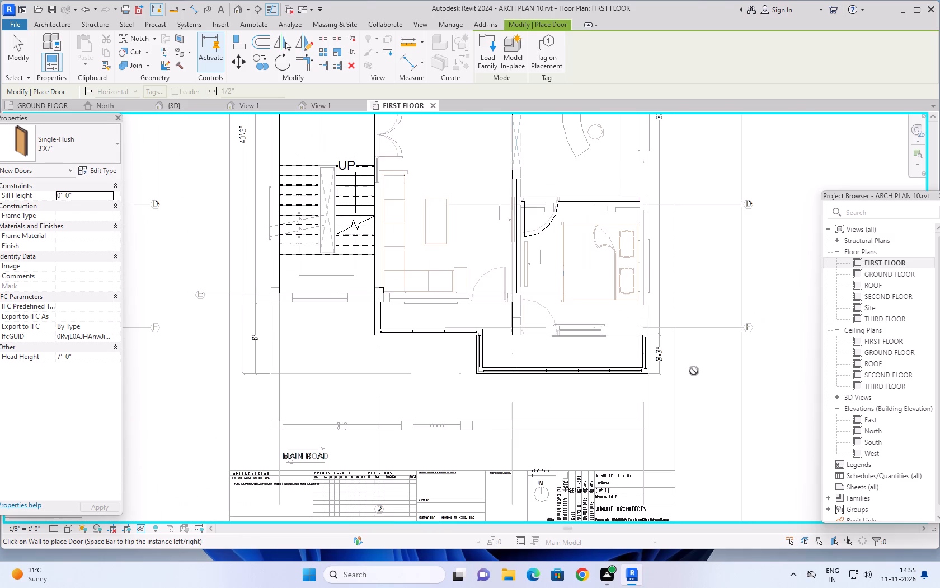
scroll(376, 316, up, 4)
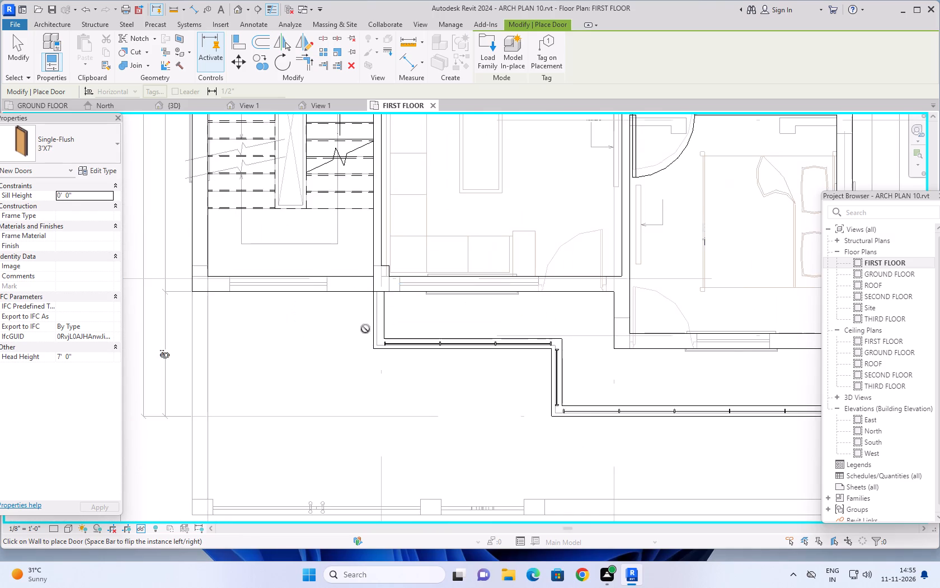
scroll(364, 329, up, 10)
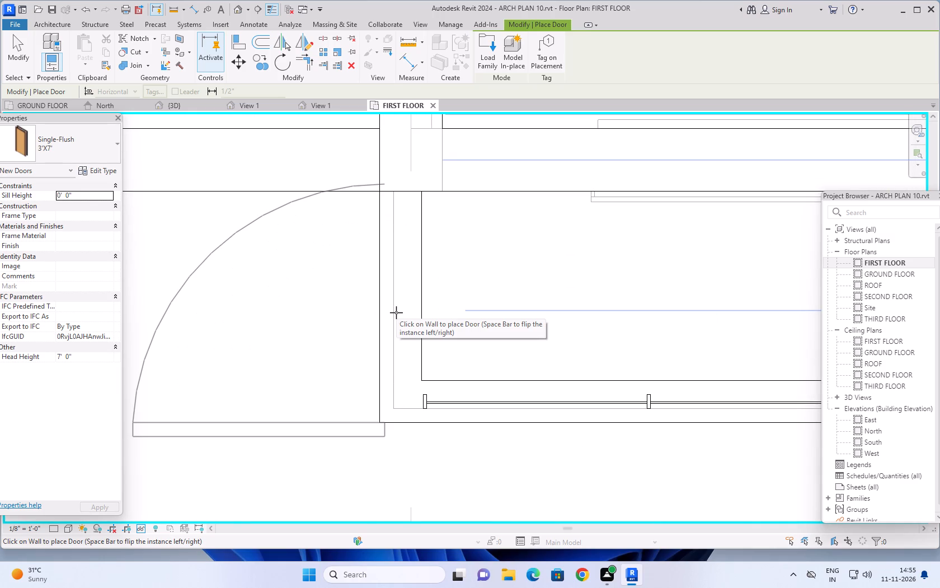
scroll(394, 321, down, 4)
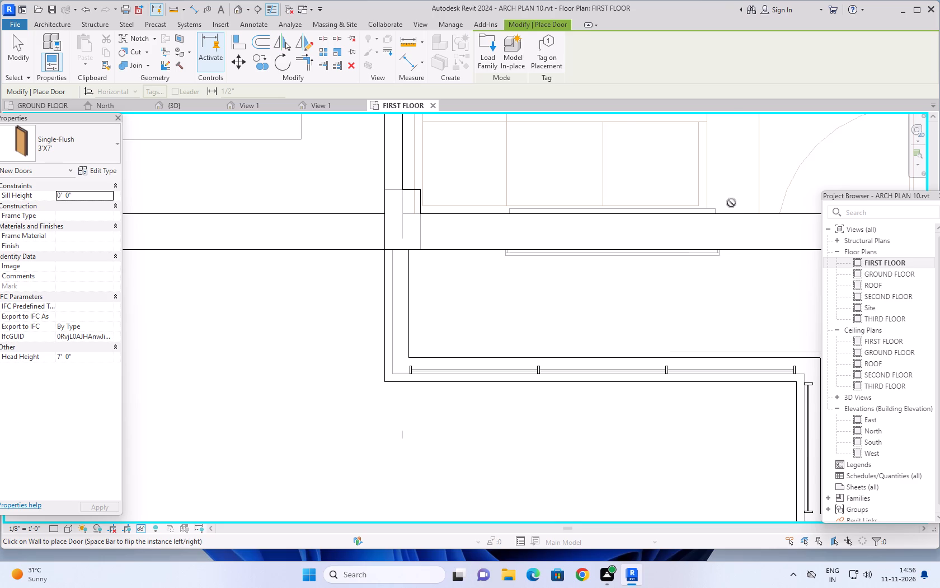
scroll(581, 464, down, 2)
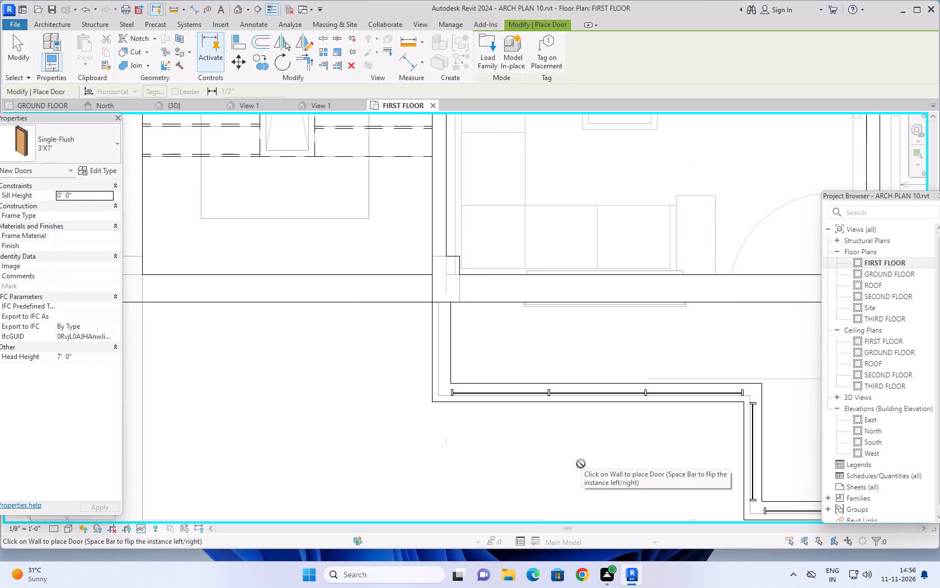
scroll(581, 464, down, 1)
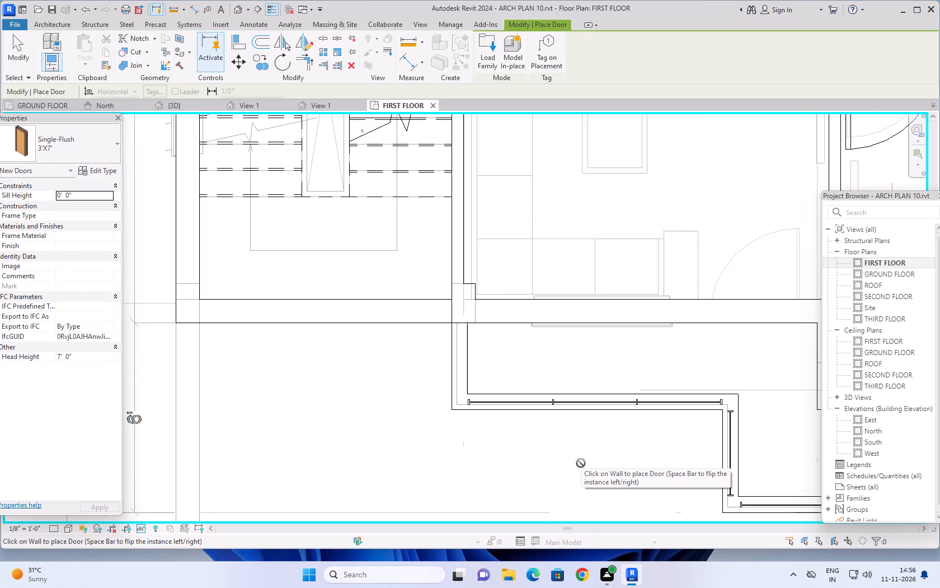
scroll(581, 461, down, 2)
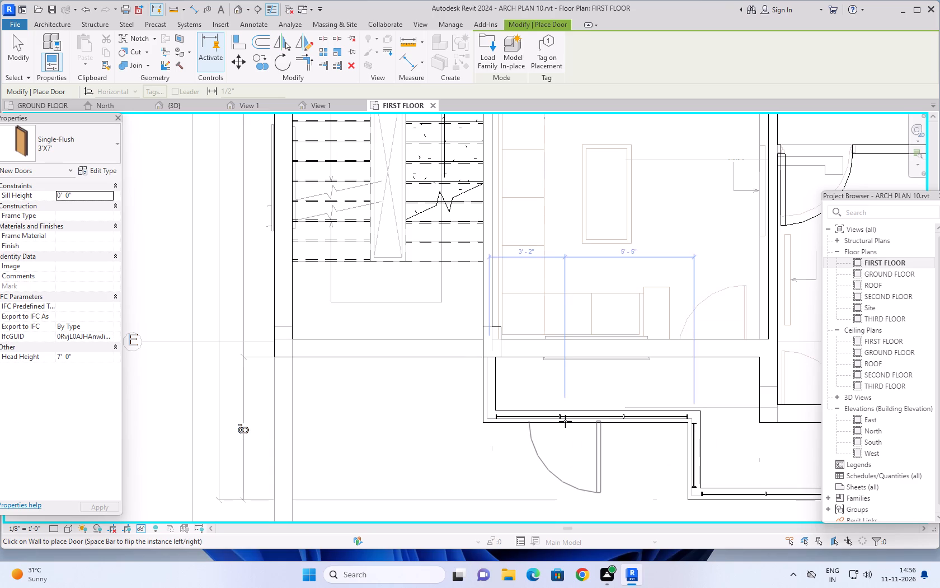
scroll(565, 421, down, 1)
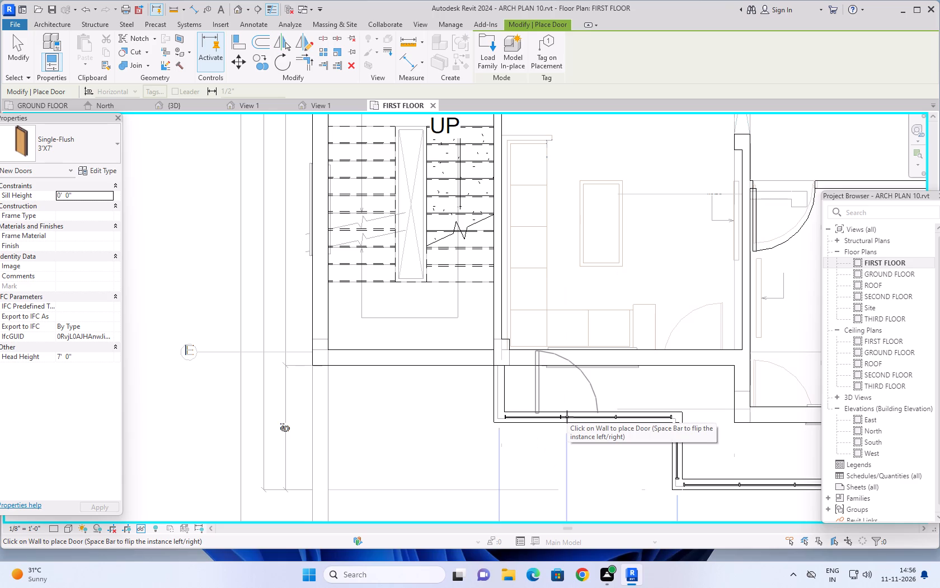
key(Escape)
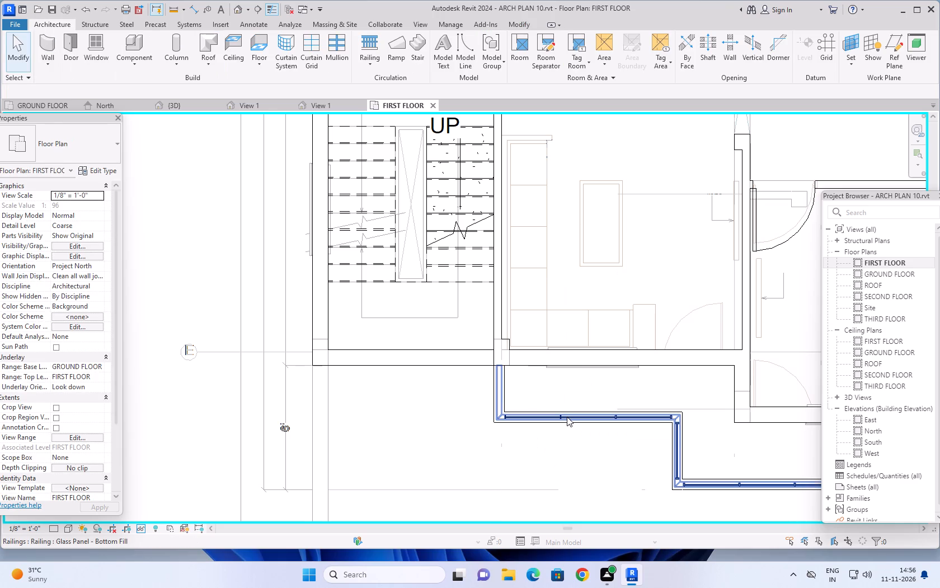
key(Escape)
key(Escape)
key(Escape)
key(Escape)
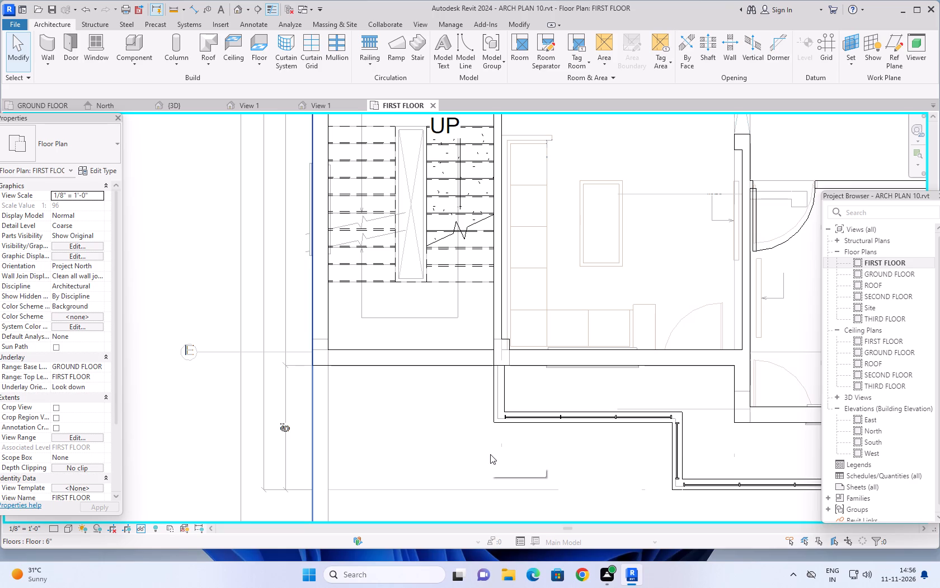
Examine the lounge, staircase and balcony side of the first-floor plan against the door openings drawn in the imported plan.
scroll(493, 441, down, 1)
middle_drag(523, 442, 372, 413)
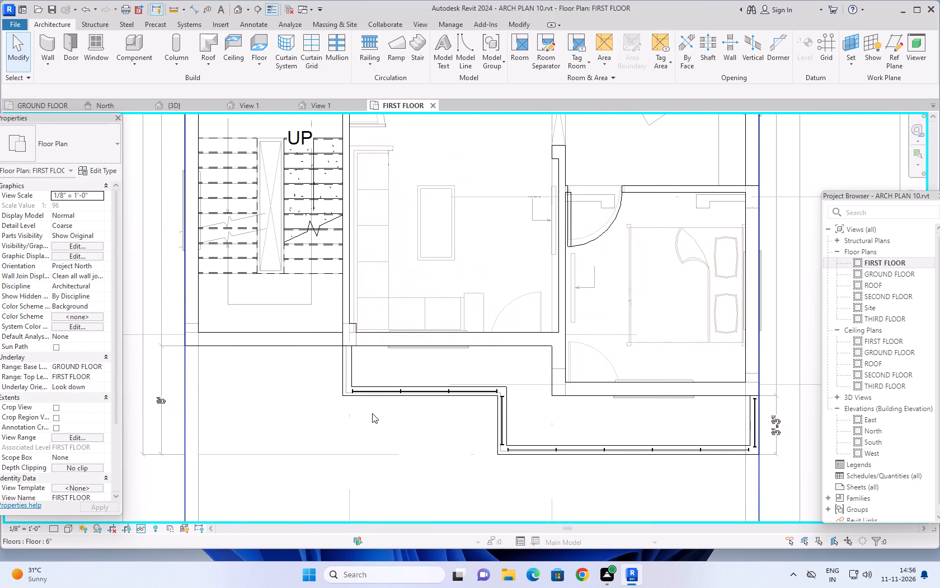
scroll(392, 416, down, 2)
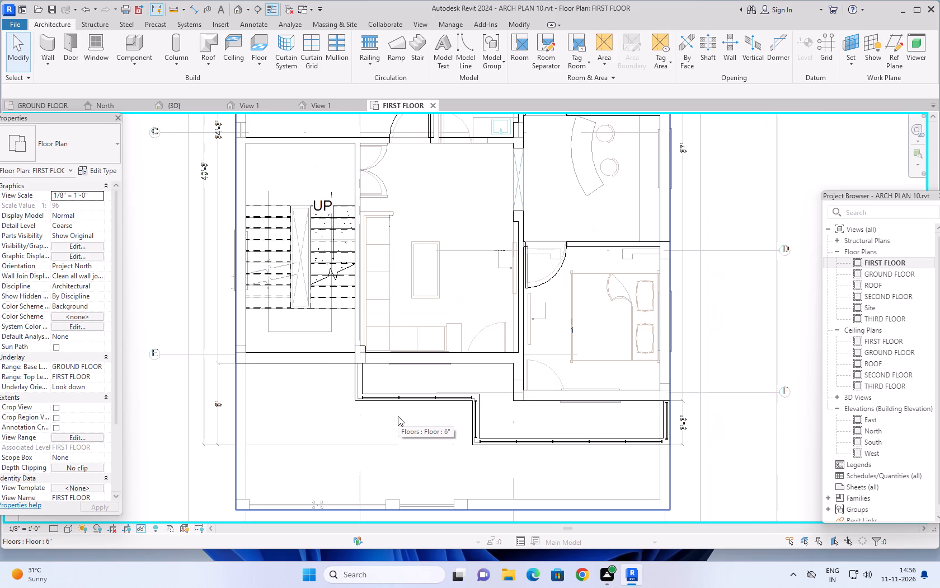
scroll(453, 269, down, 1)
middle_drag(462, 274, 466, 277)
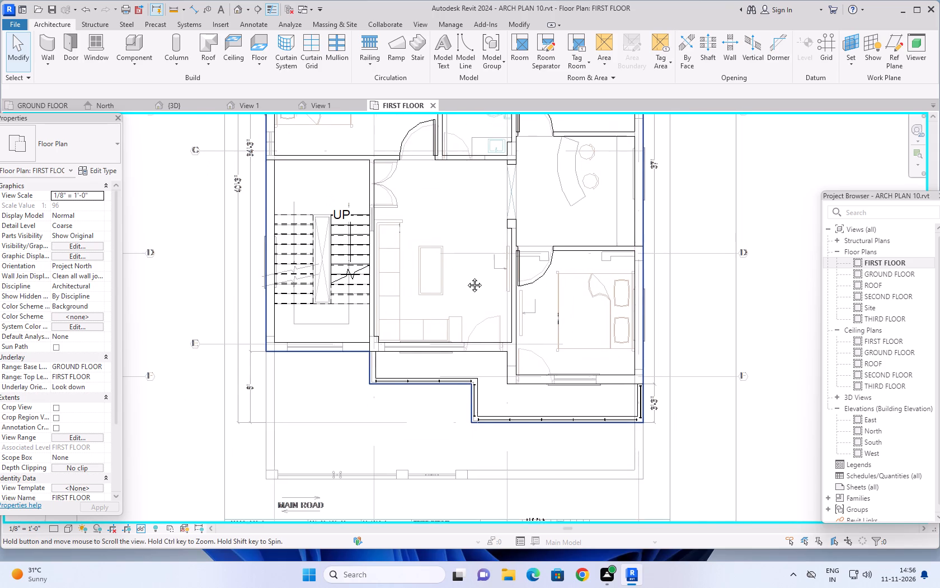
middle_drag(466, 277, 497, 317)
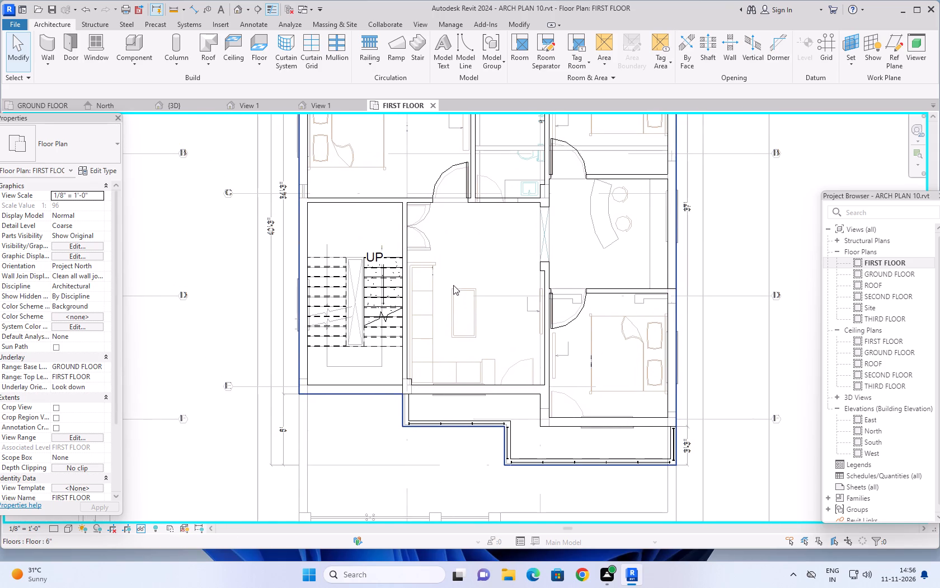
middle_drag(455, 282, 480, 274)
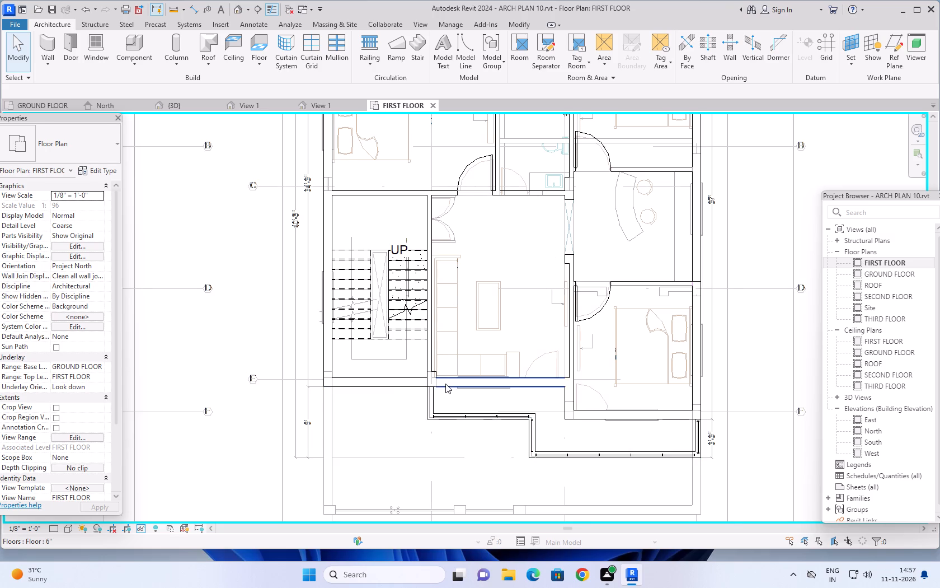
scroll(445, 384, up, 6)
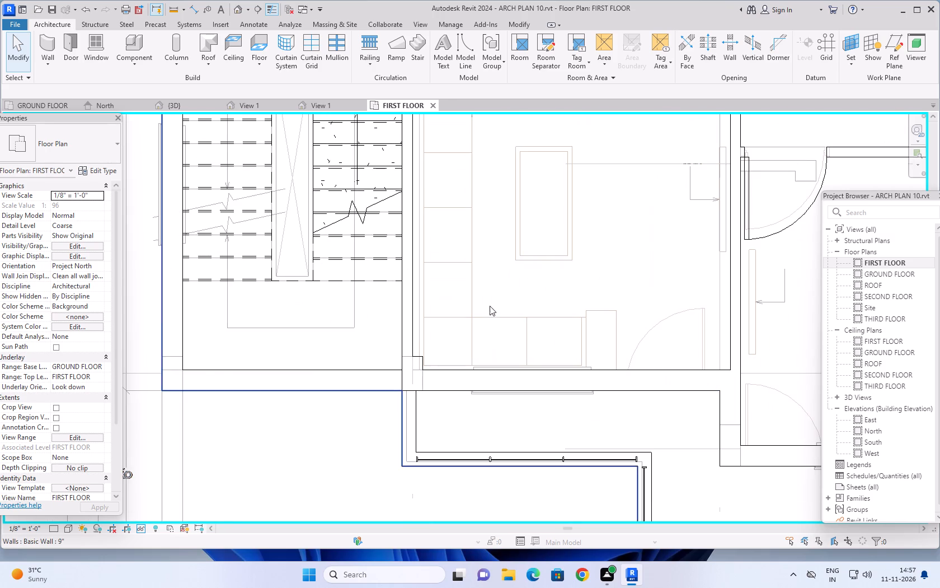
scroll(490, 305, down, 8)
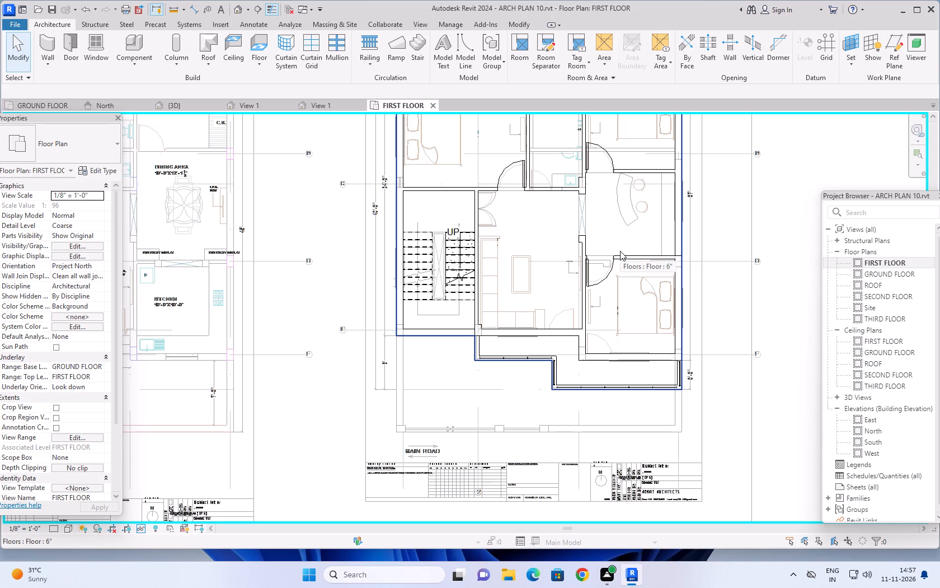
Review the whole modelled first floor beside the imported ground-floor drawing, including the upper bedrooms, toilets and shaft.
scroll(619, 251, down, 1)
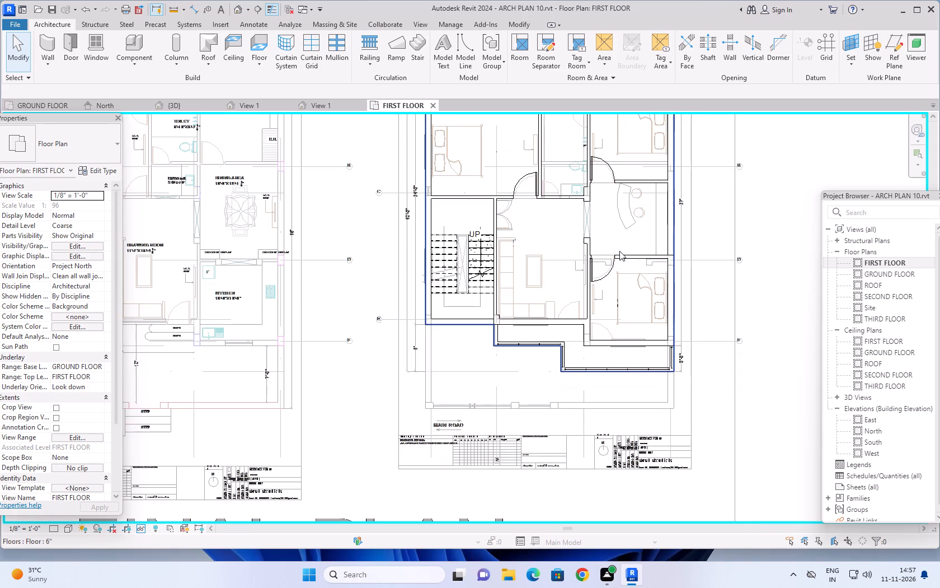
scroll(619, 251, down, 1)
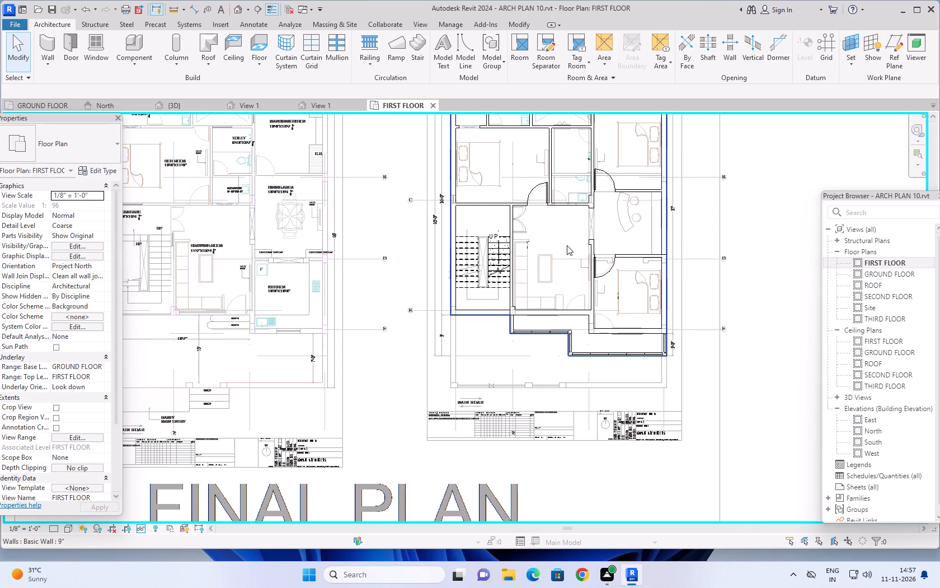
scroll(570, 245, down, 1)
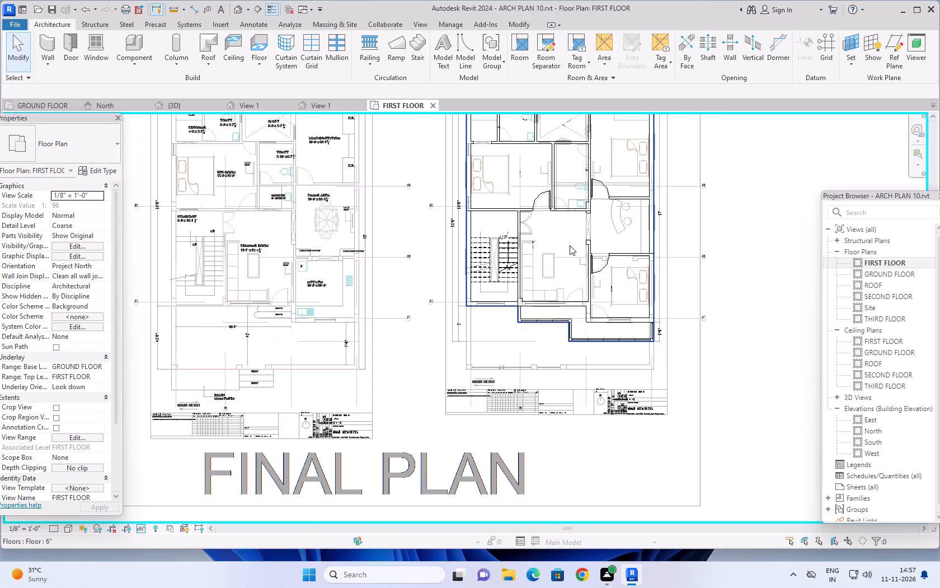
scroll(570, 245, down, 1)
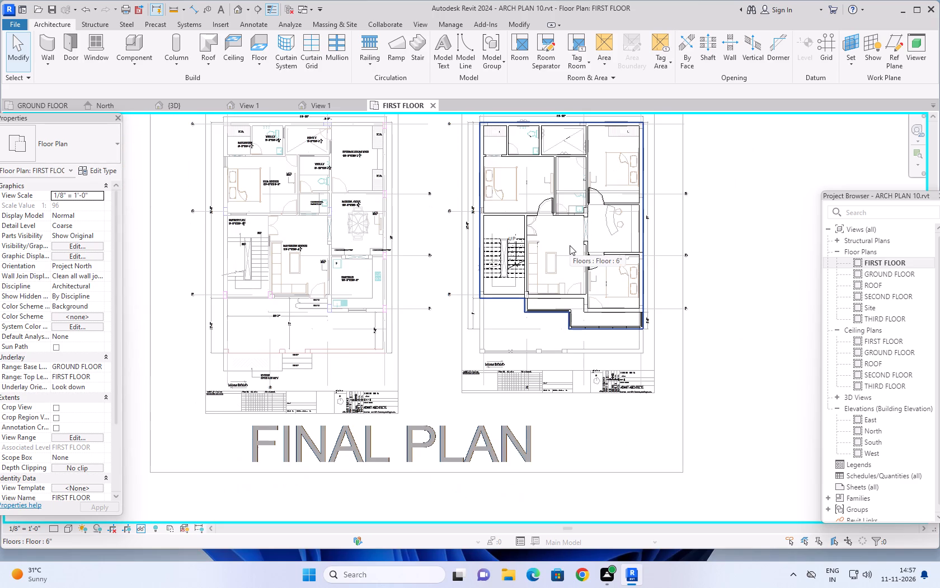
scroll(570, 245, down, 2)
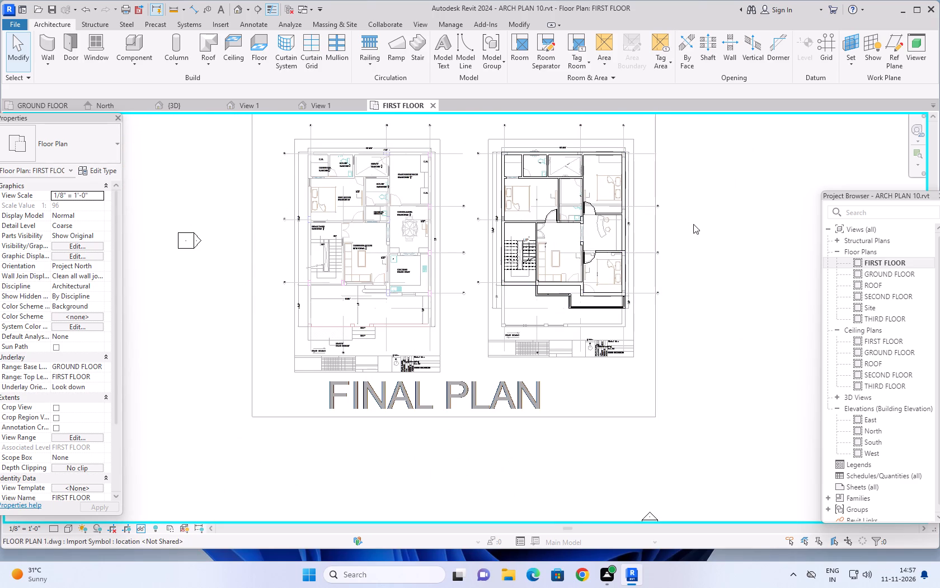
middle_drag(694, 228, 688, 263)
scroll(535, 176, up, 1)
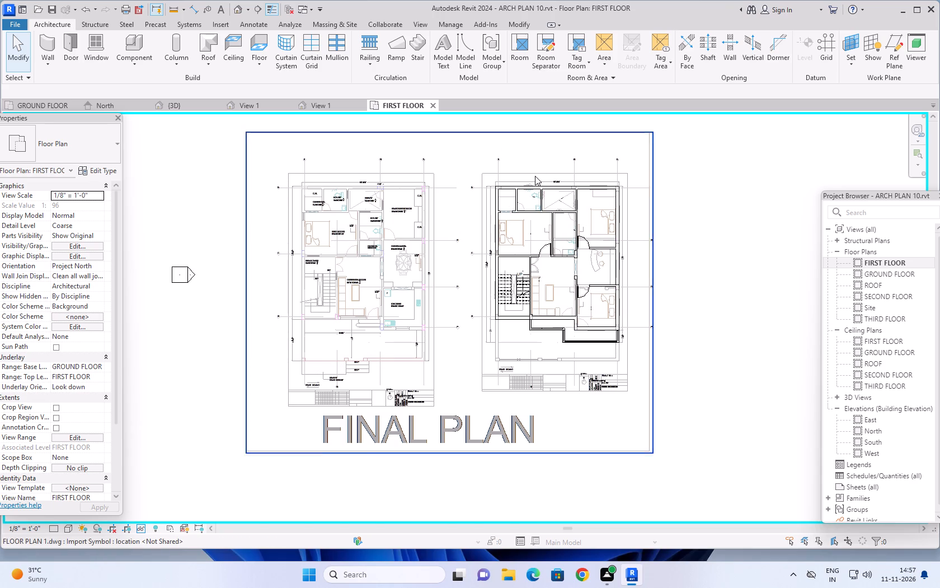
scroll(535, 176, up, 5)
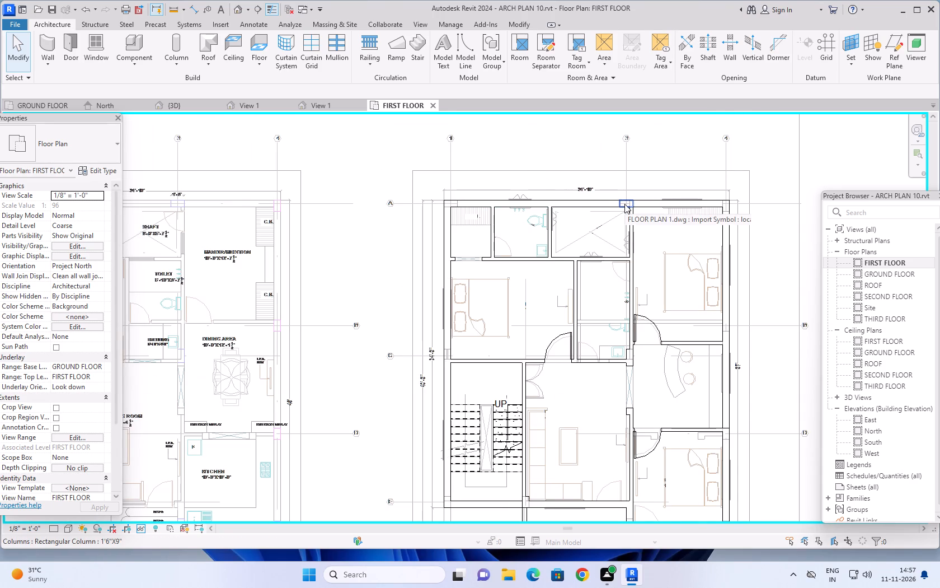
scroll(624, 204, up, 6)
scroll(624, 204, down, 4)
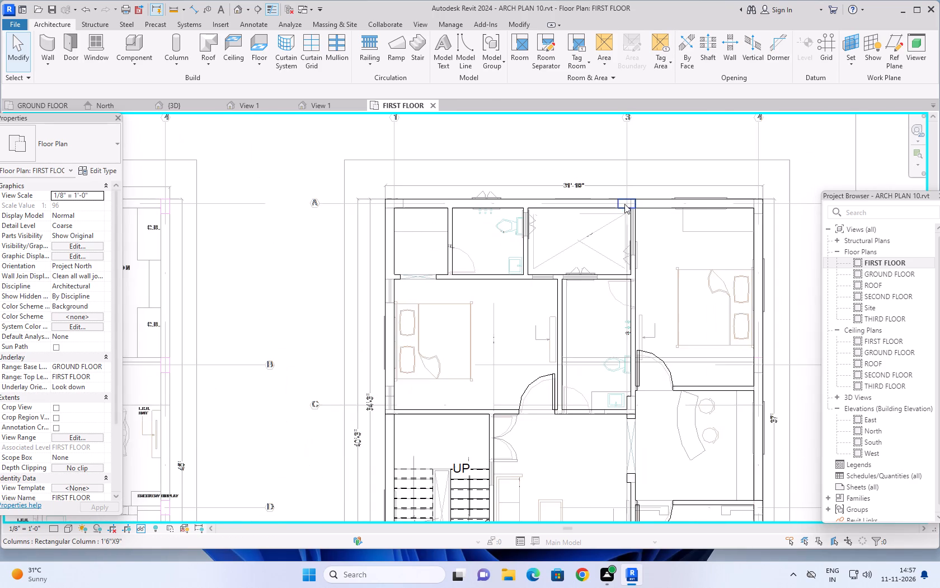
scroll(624, 204, down, 4)
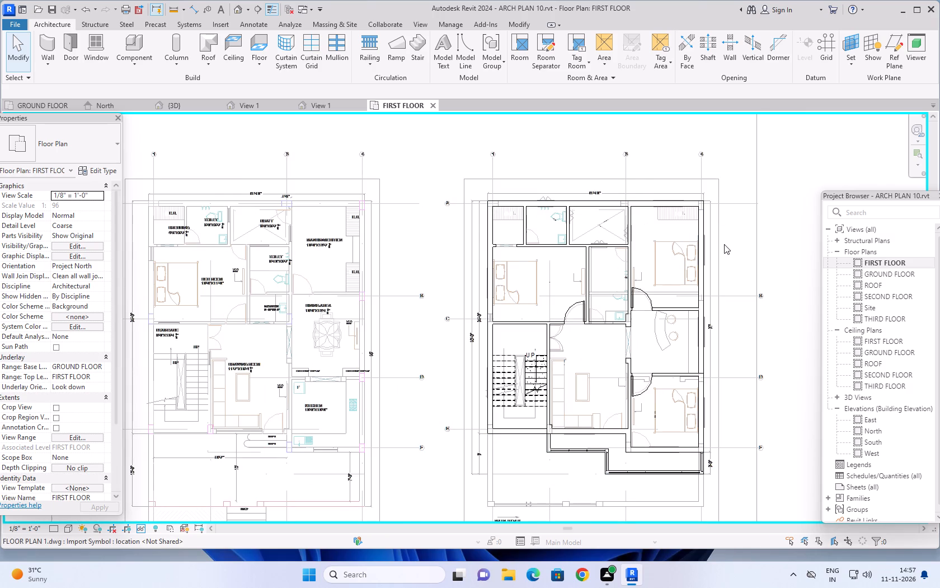
middle_drag(721, 241, 651, 212)
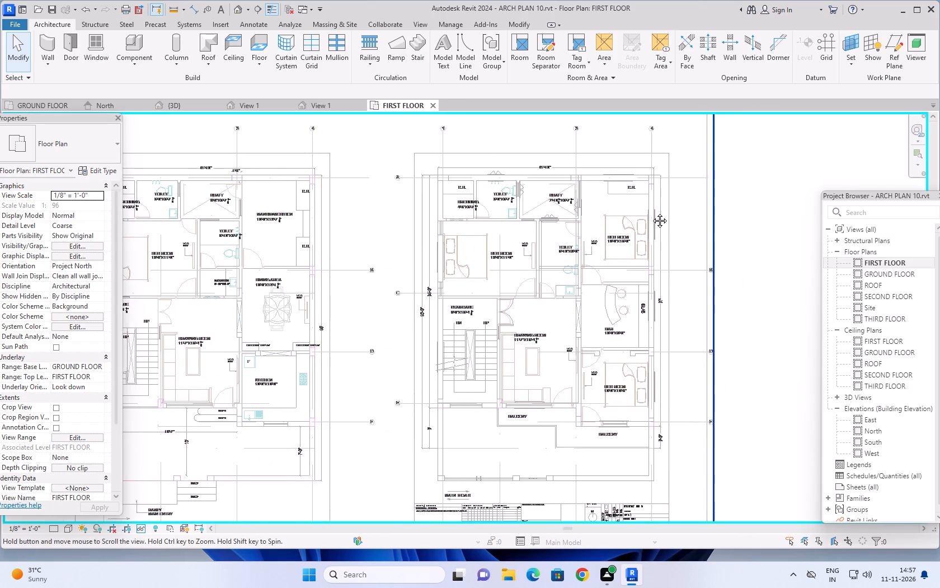
middle_drag(651, 212, 645, 212)
scroll(540, 320, down, 2)
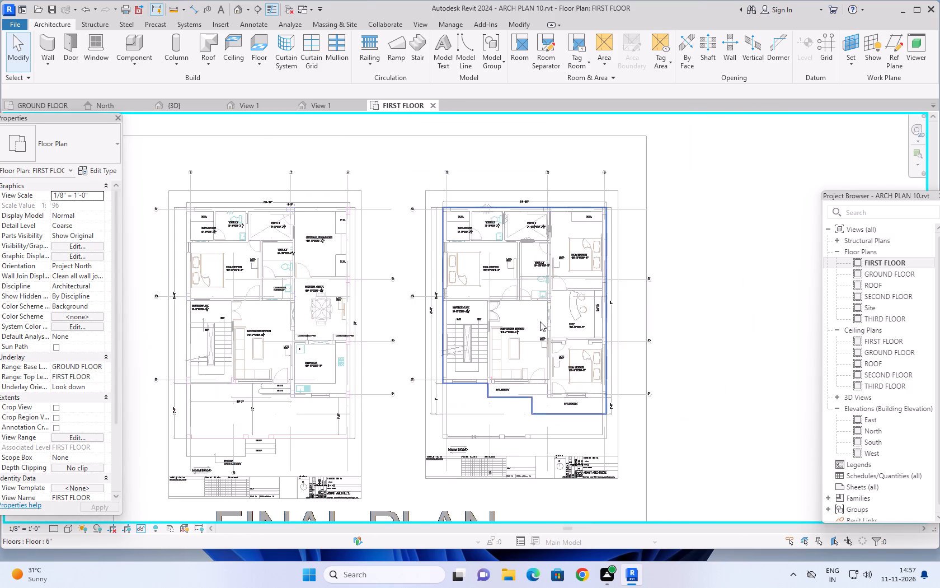
Examine the first-floor plan around the drawing room, bar opening and front bedroom, and the railed balcony corner.
scroll(542, 326, up, 12)
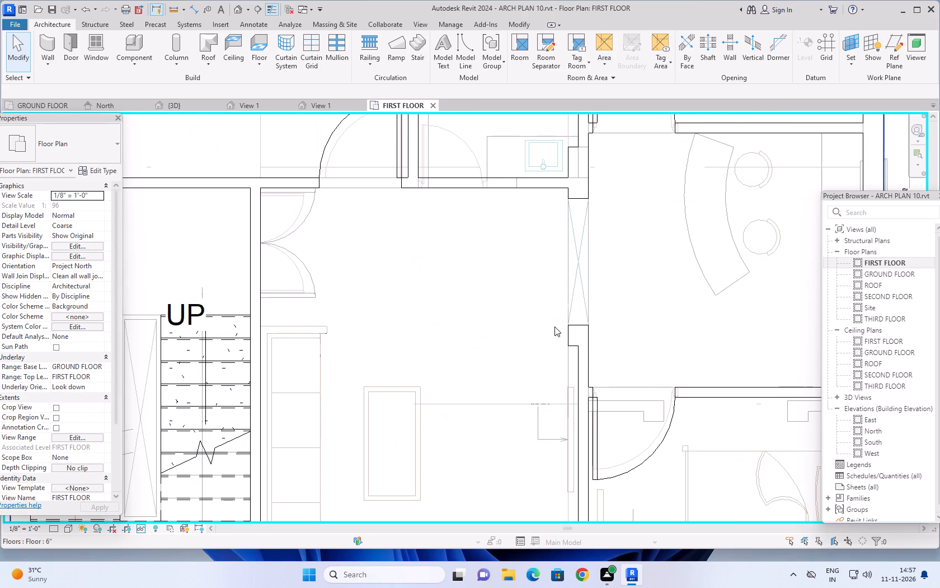
scroll(568, 332, down, 3)
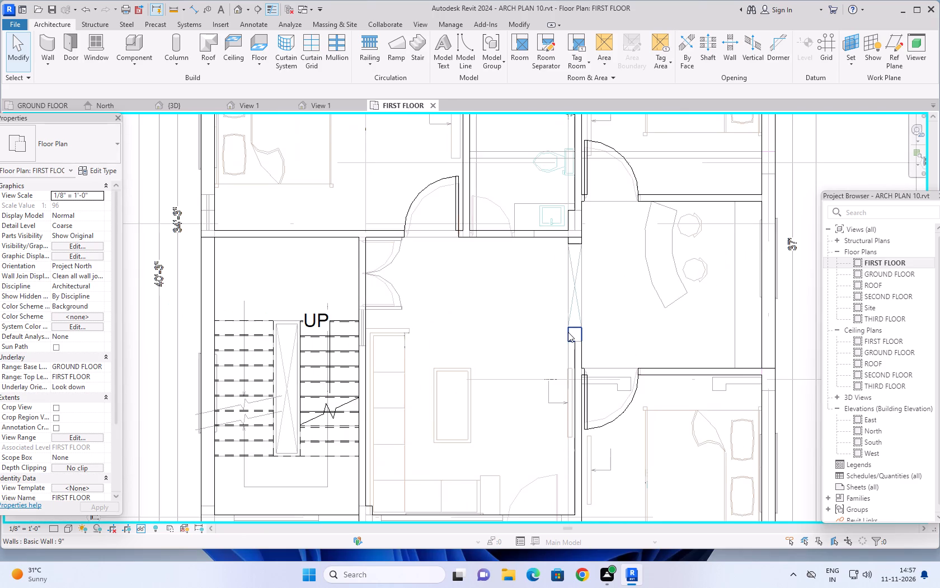
scroll(568, 332, down, 6)
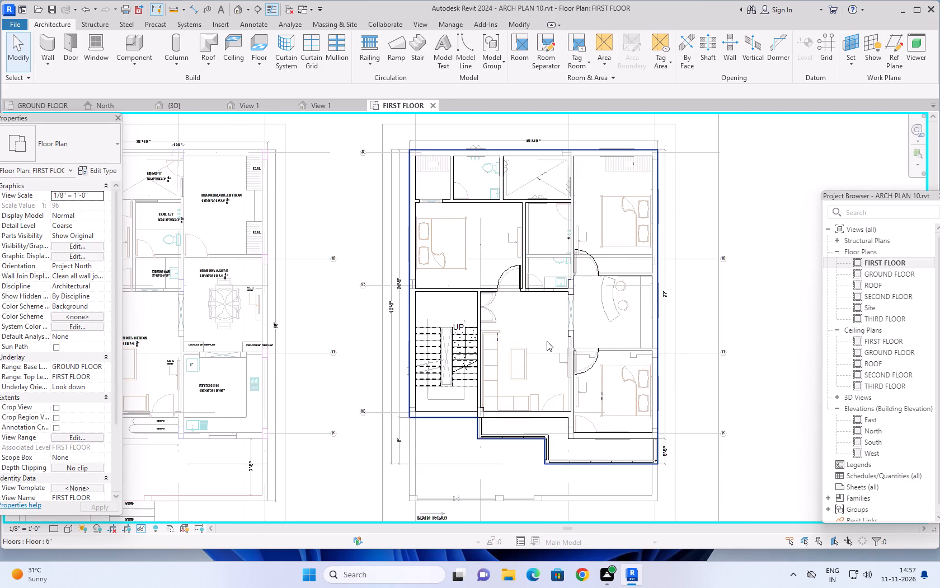
middle_drag(545, 341, 533, 300)
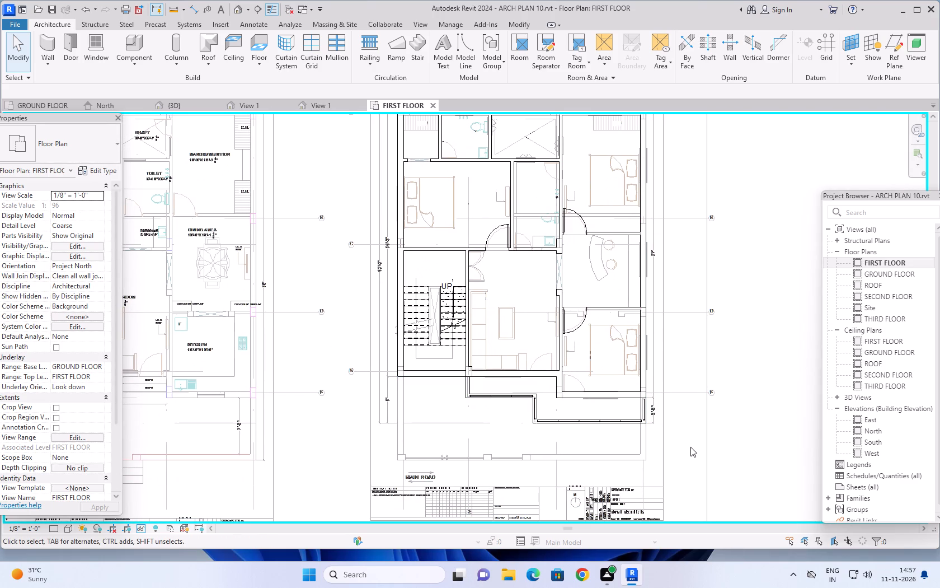
scroll(660, 421, up, 12)
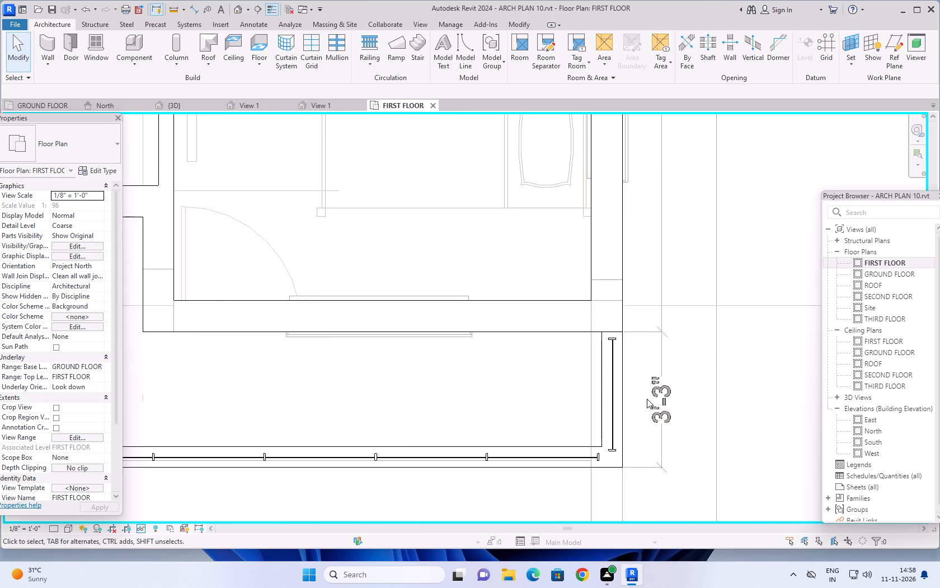
scroll(647, 399, down, 13)
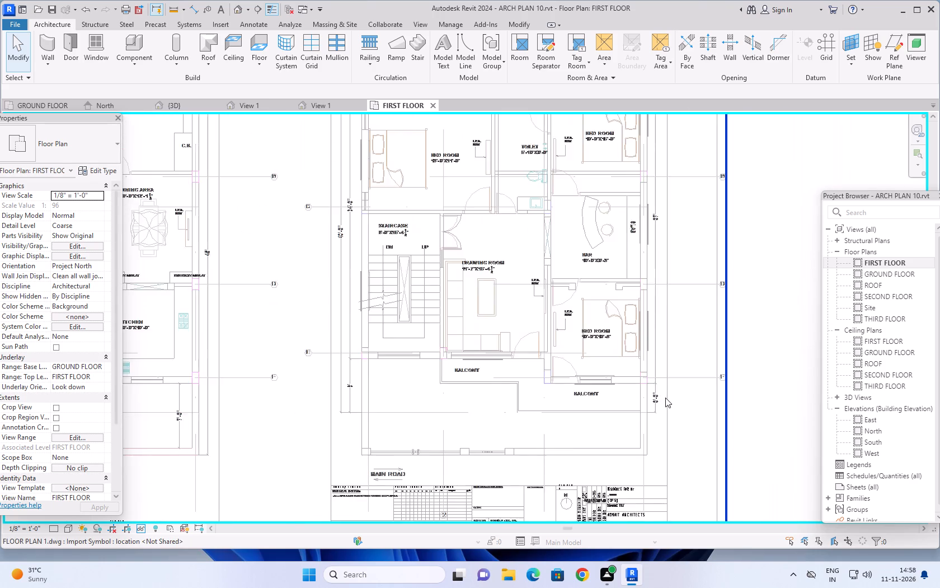
scroll(669, 398, down, 2)
middle_drag(723, 401, 713, 407)
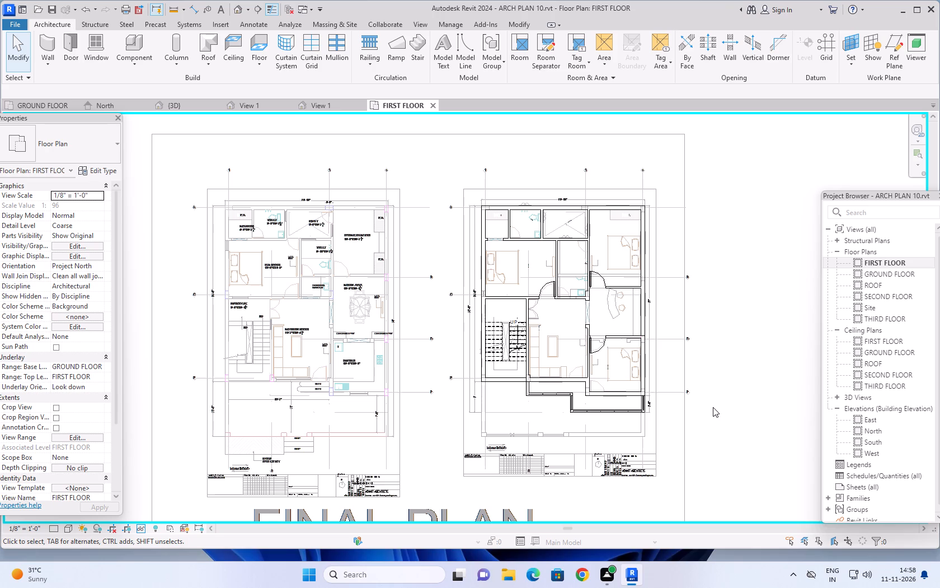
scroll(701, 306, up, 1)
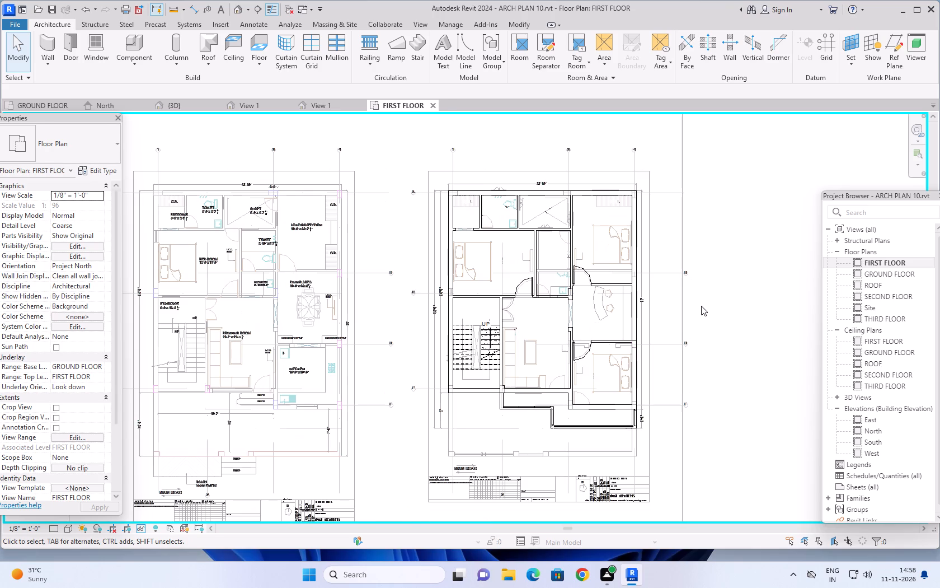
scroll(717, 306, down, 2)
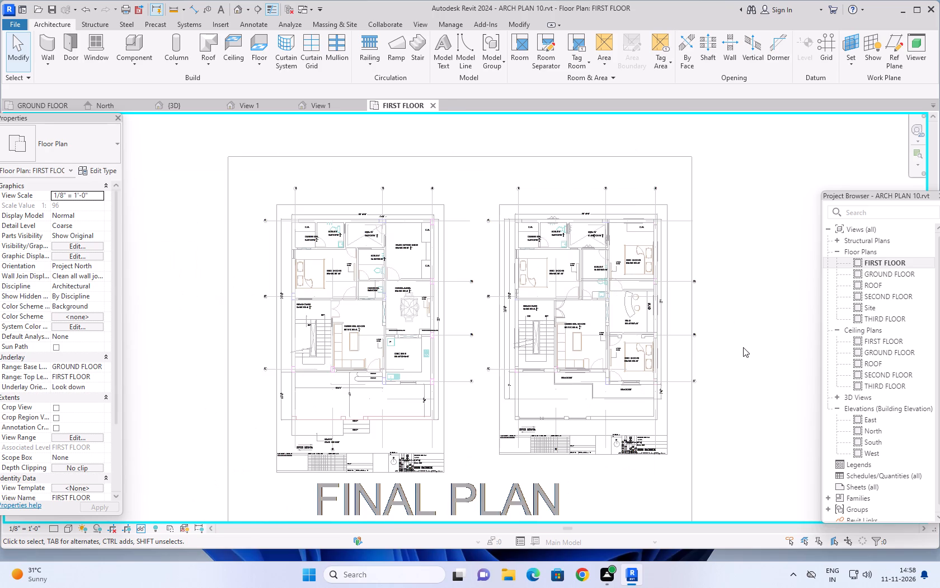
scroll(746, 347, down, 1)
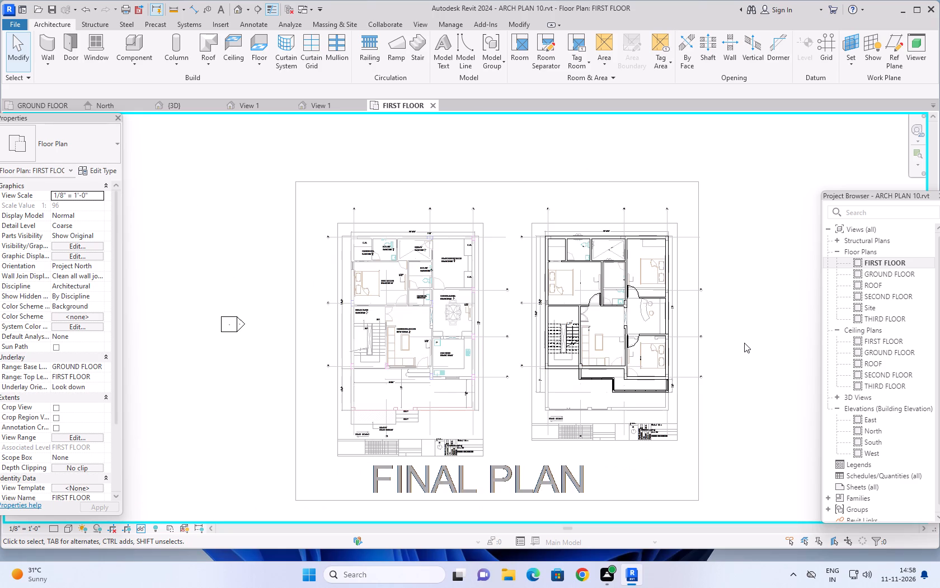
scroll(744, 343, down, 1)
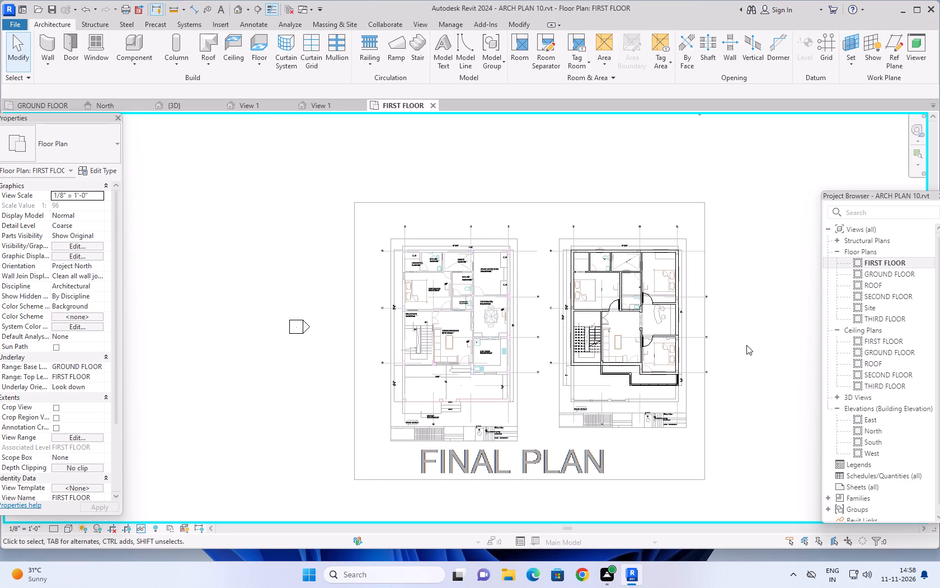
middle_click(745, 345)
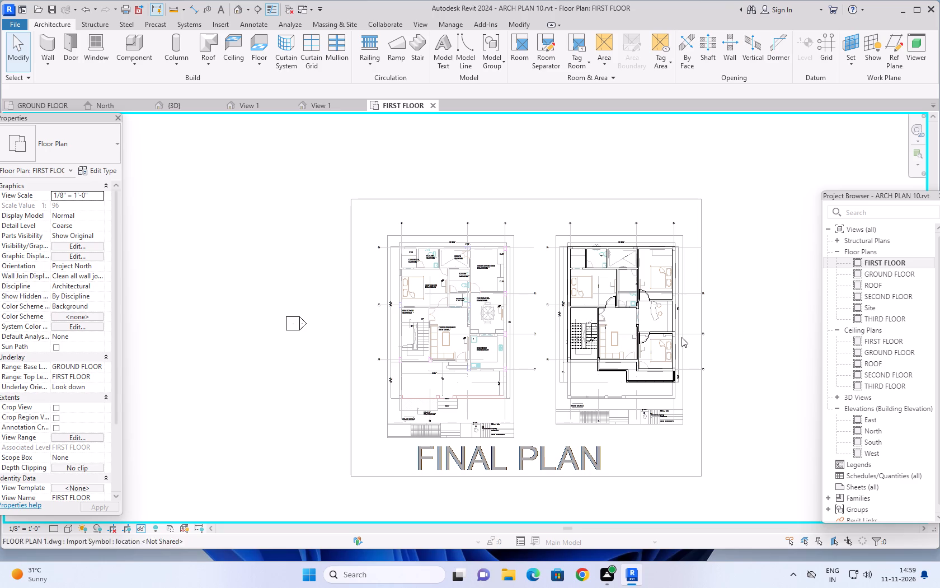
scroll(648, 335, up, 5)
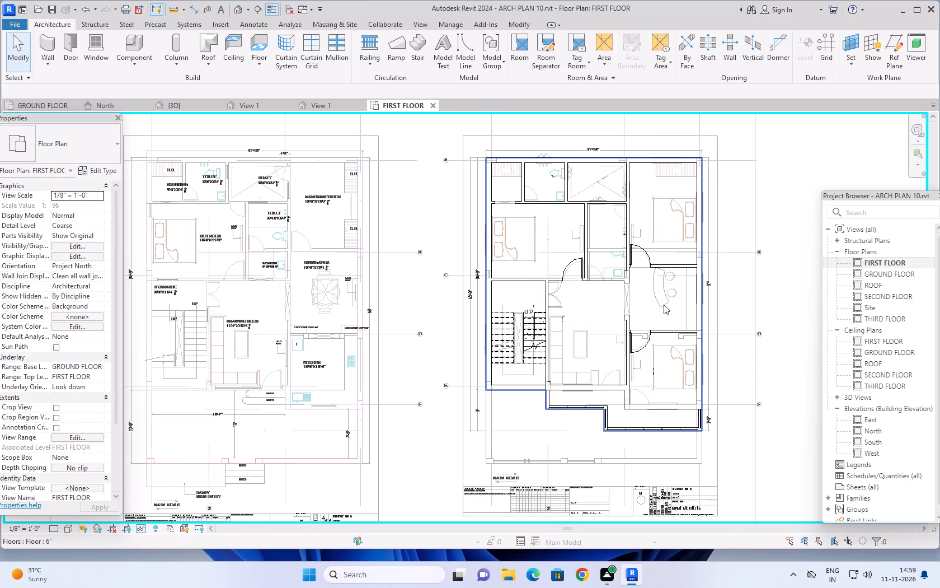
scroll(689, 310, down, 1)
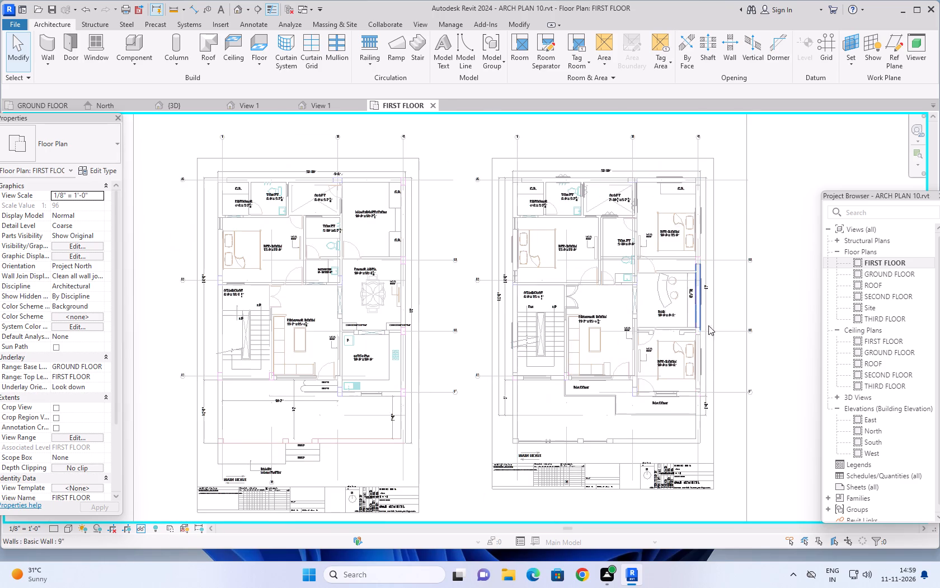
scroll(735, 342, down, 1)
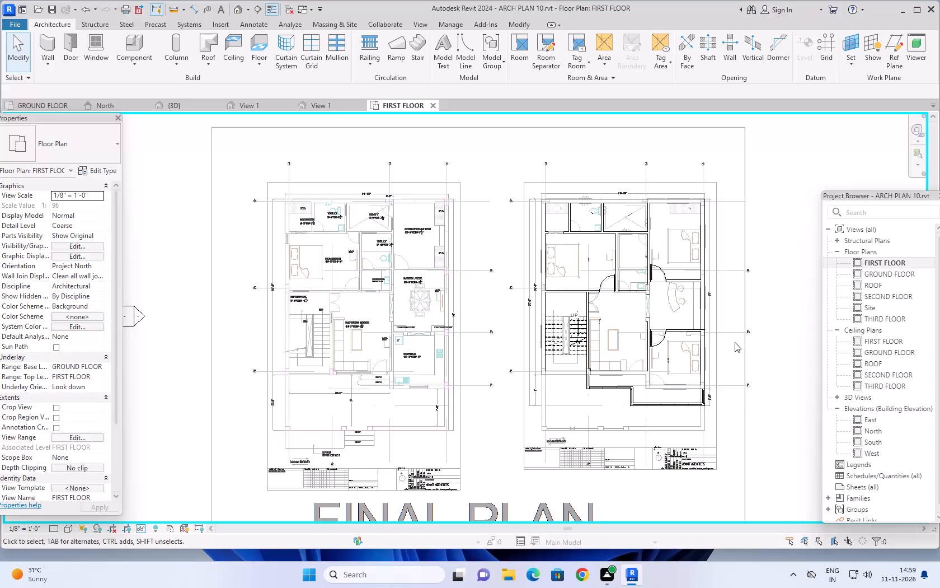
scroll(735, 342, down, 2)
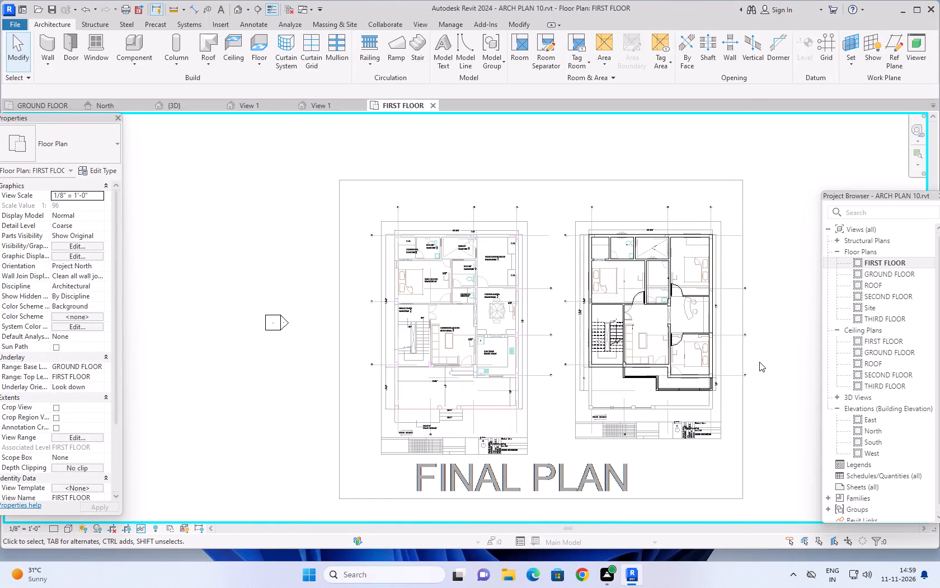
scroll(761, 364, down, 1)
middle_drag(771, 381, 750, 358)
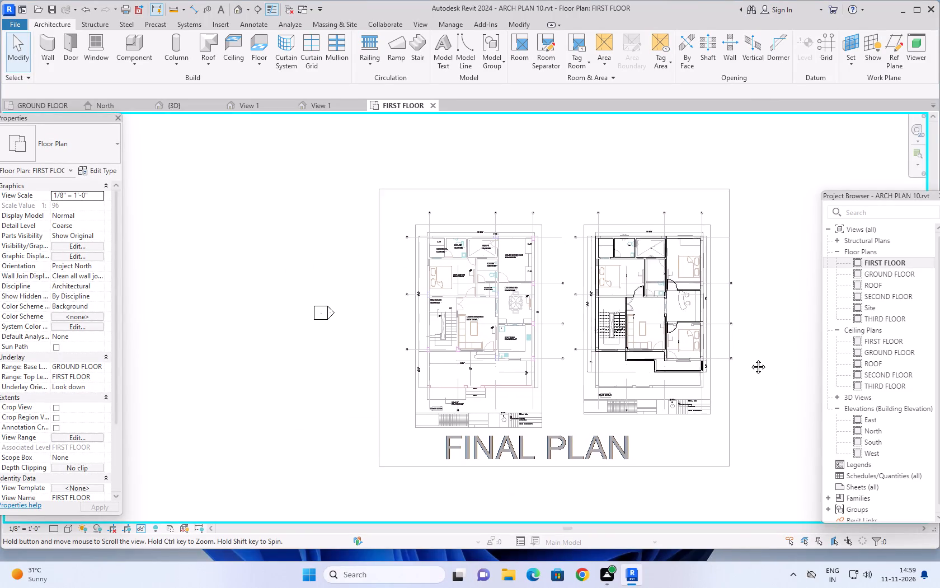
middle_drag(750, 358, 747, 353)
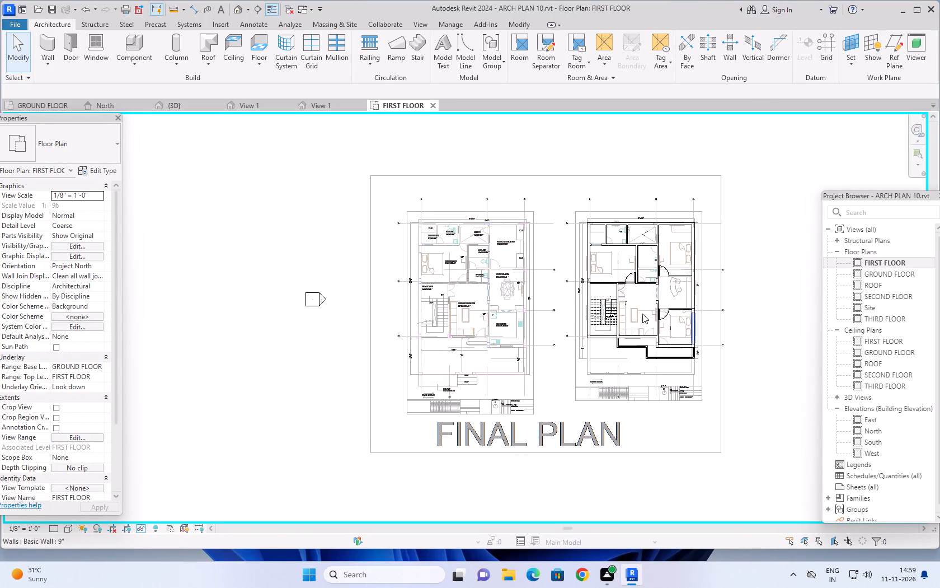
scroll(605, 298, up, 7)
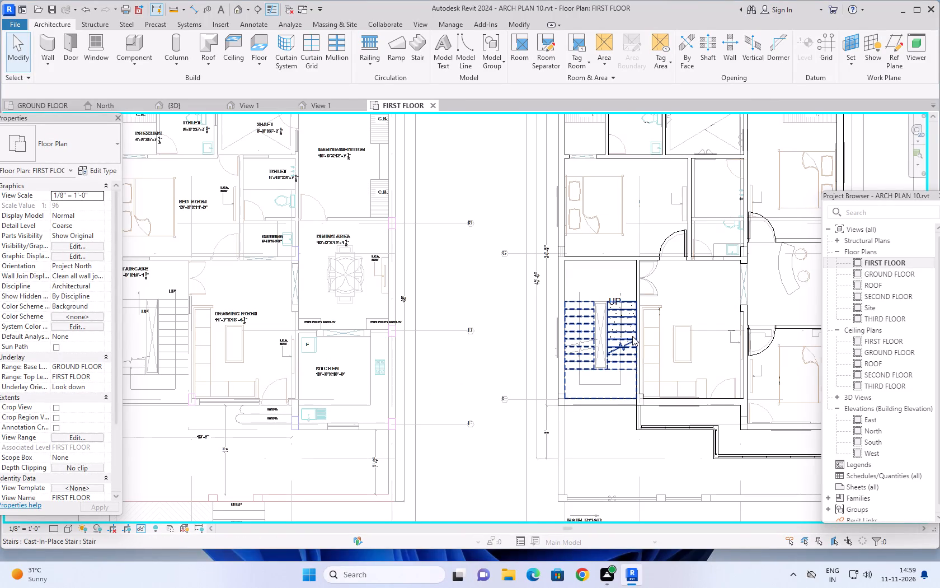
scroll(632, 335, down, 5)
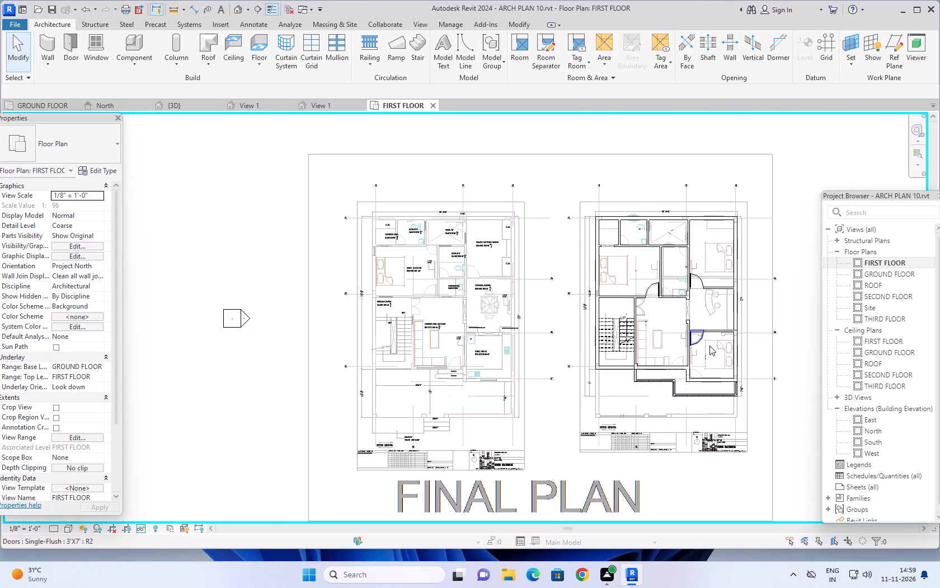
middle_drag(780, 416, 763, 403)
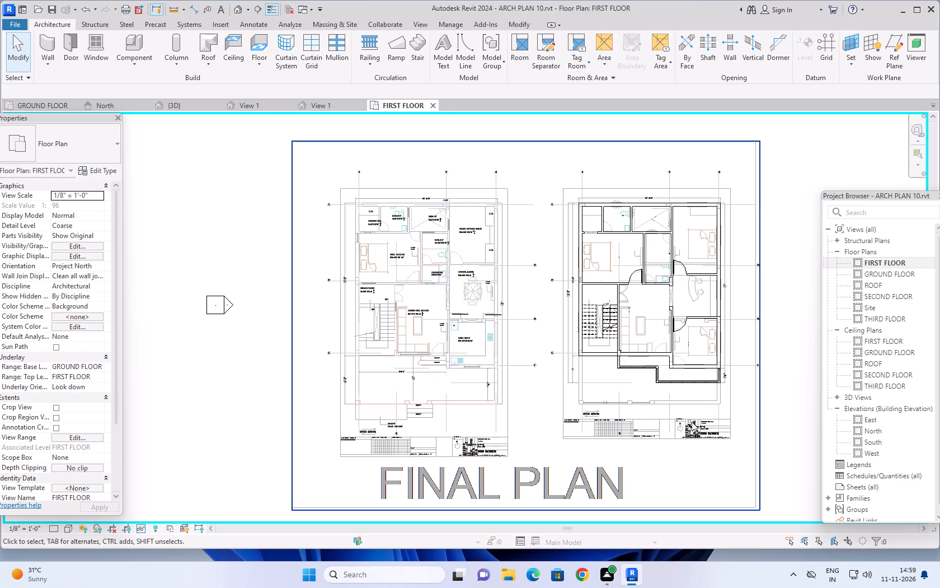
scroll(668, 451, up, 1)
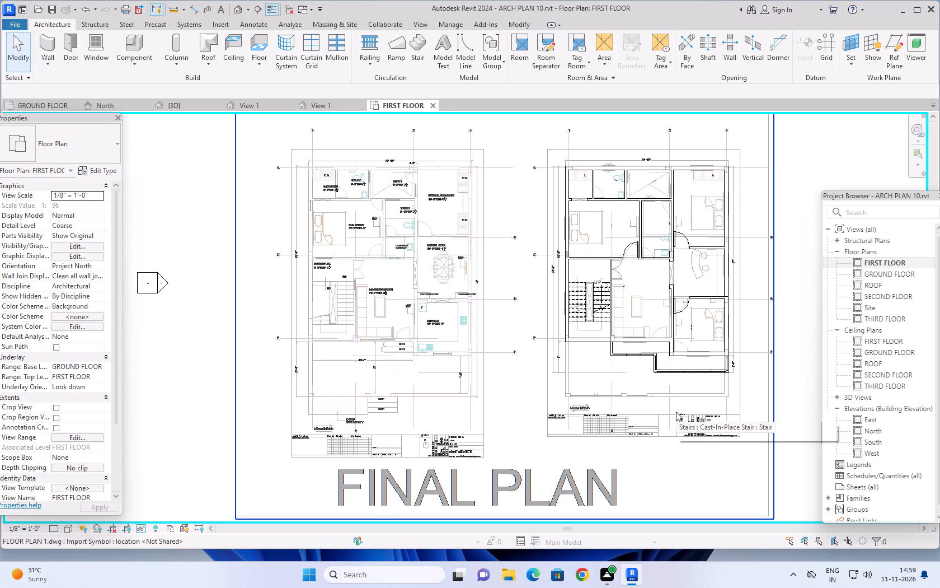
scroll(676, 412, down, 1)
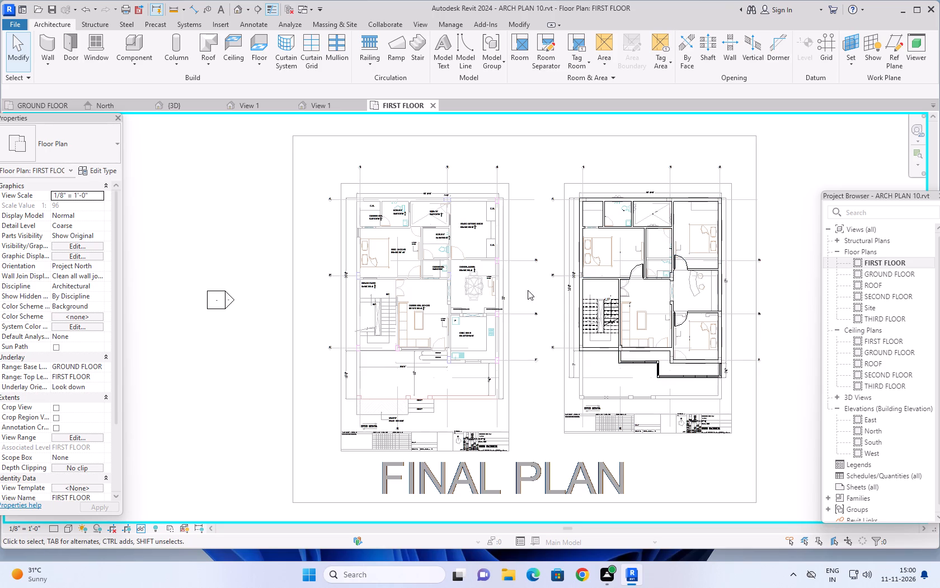
Examine the front balconies, railings and staircase side in the first-floor plan and in the 3D view, from the front and from above.
scroll(655, 372, up, 7)
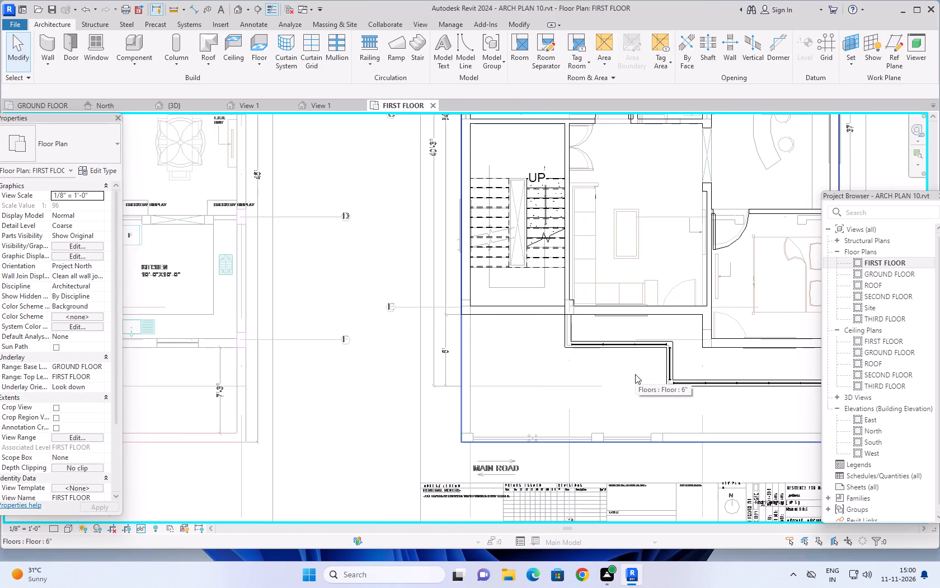
scroll(635, 374, down, 1)
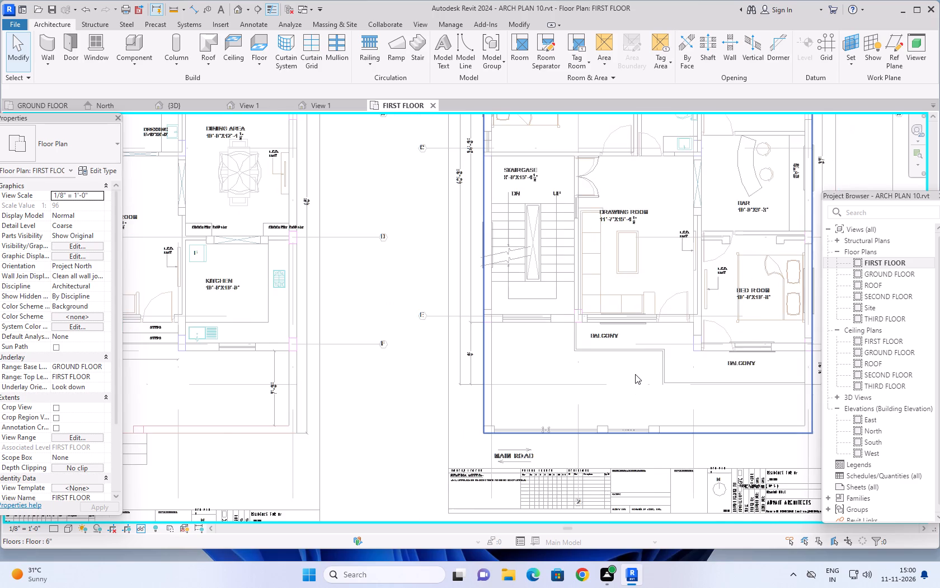
click(176, 109)
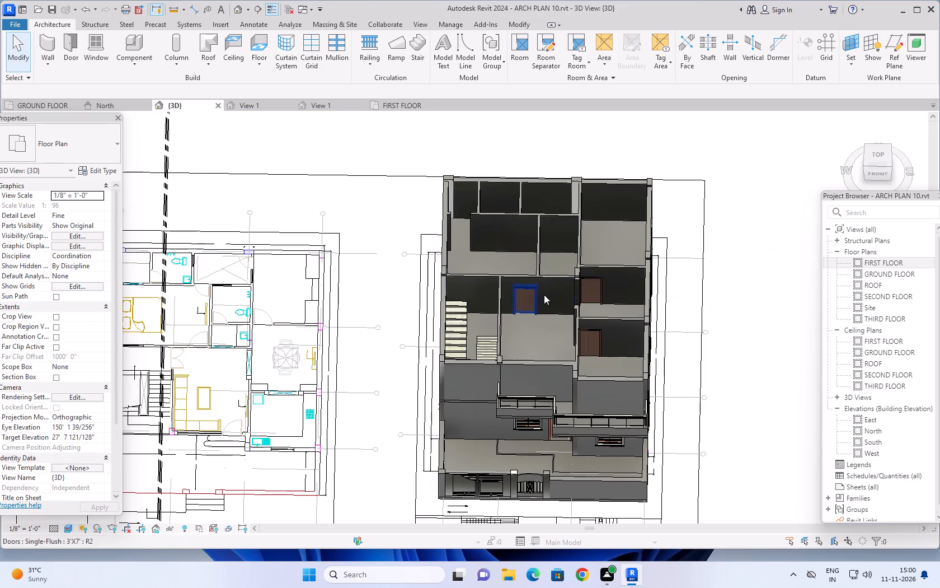
scroll(506, 431, up, 4)
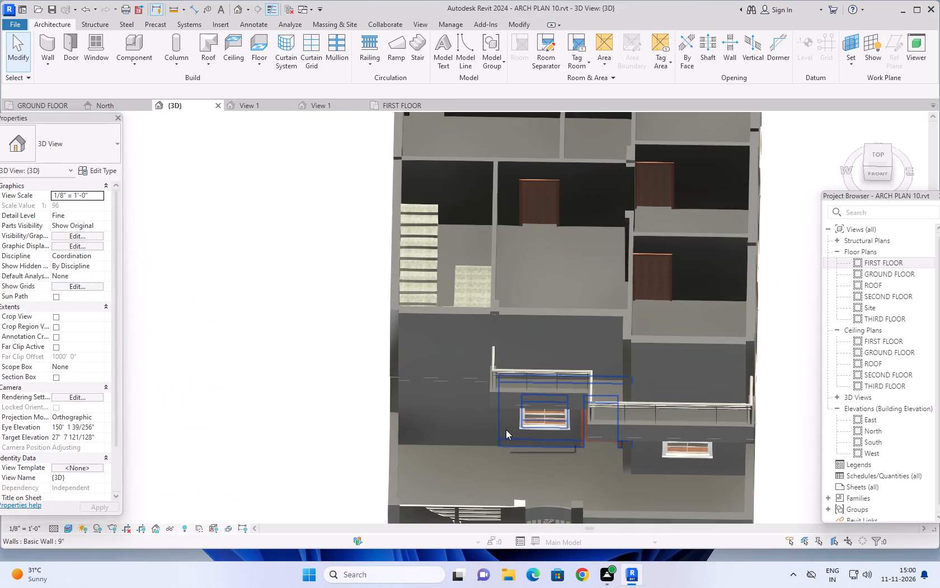
middle_drag(509, 419, 510, 292)
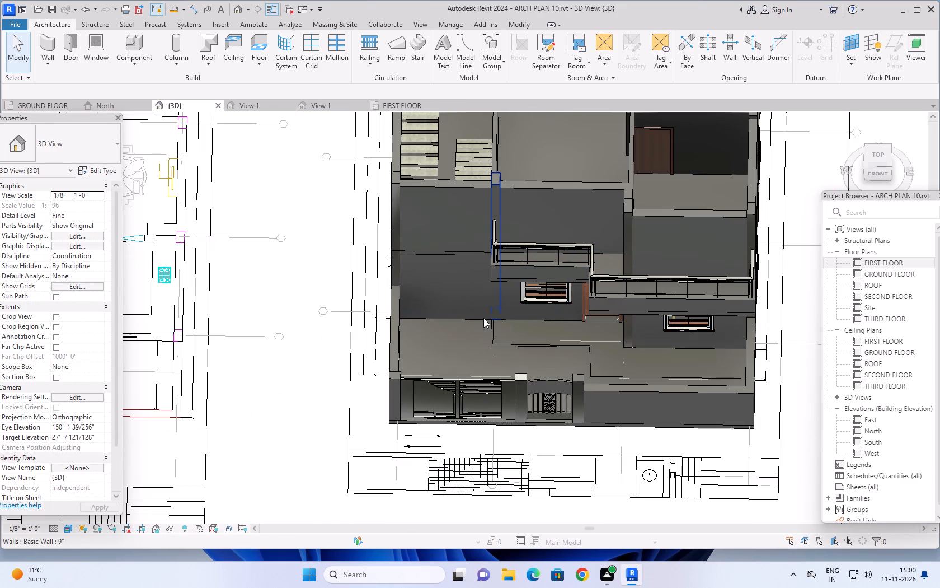
middle_drag(480, 316, 496, 314)
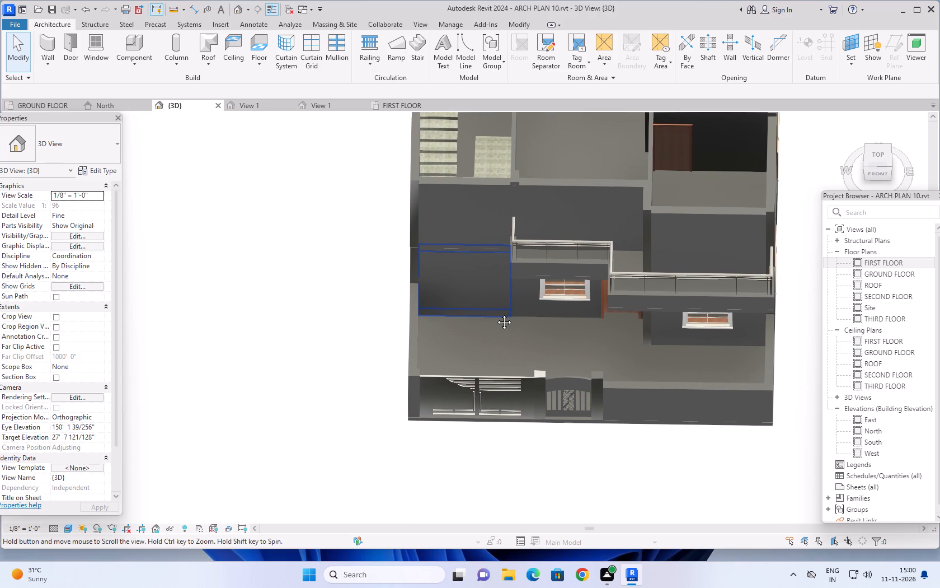
middle_drag(496, 314, 315, 316)
scroll(607, 294, up, 1)
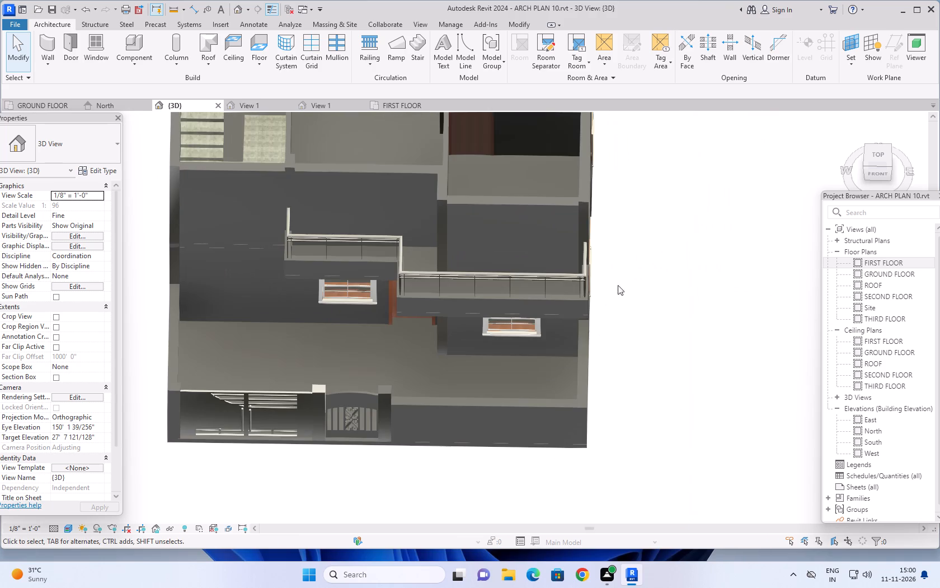
drag(870, 171, 868, 163)
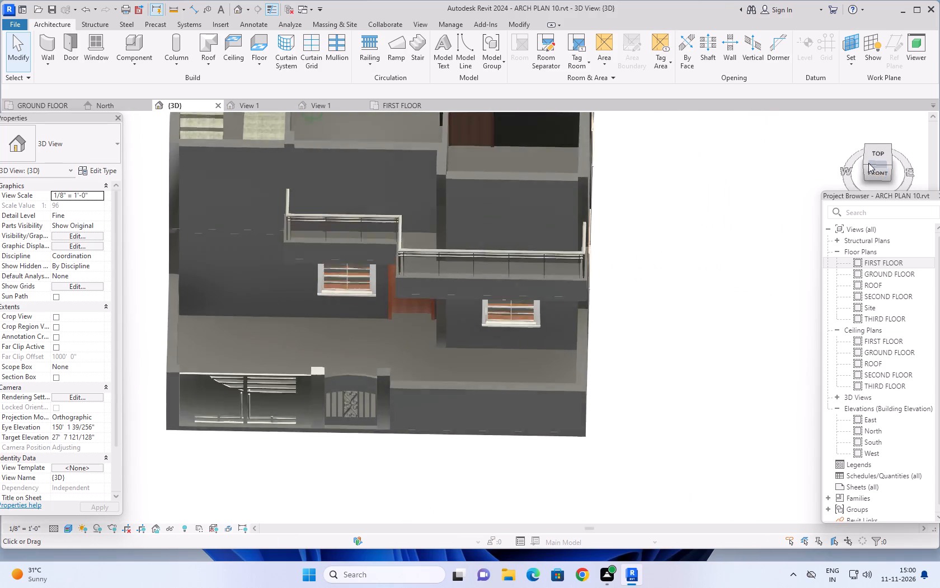
drag(868, 163, 872, 147)
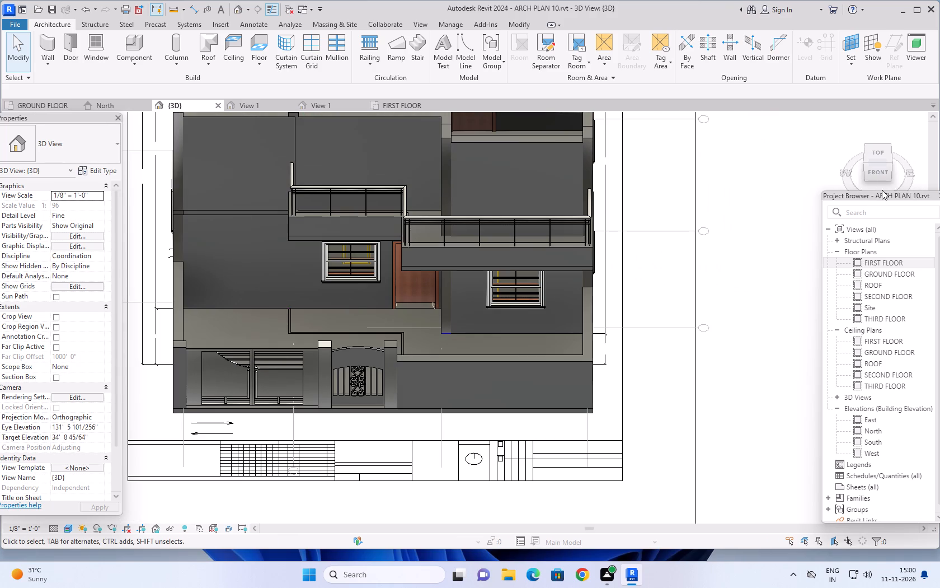
drag(880, 192, 880, 218)
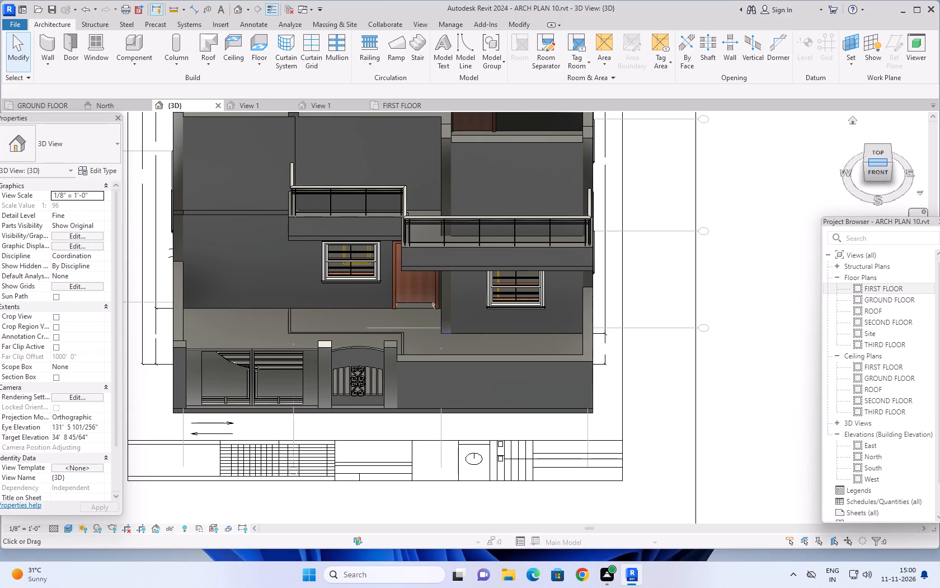
drag(874, 162, 874, 176)
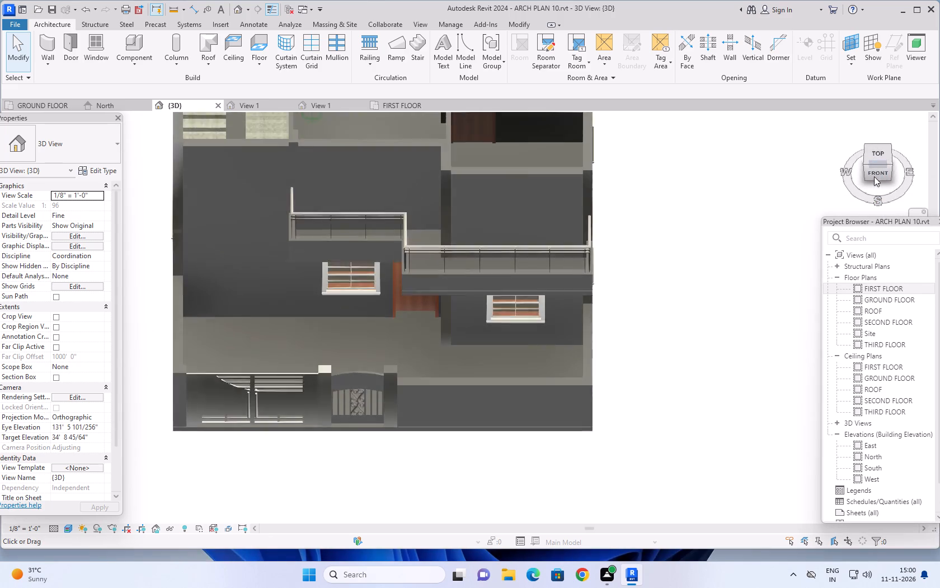
drag(874, 176, 874, 208)
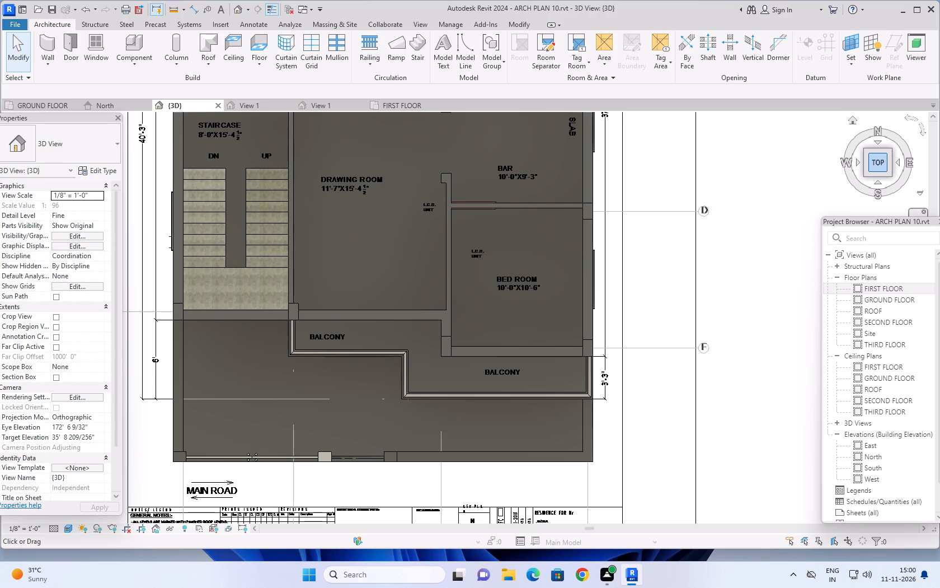
Examine the front balconies, railings, windows, entrance door and gates in the 3D view from above and from the front.
drag(876, 183, 875, 176)
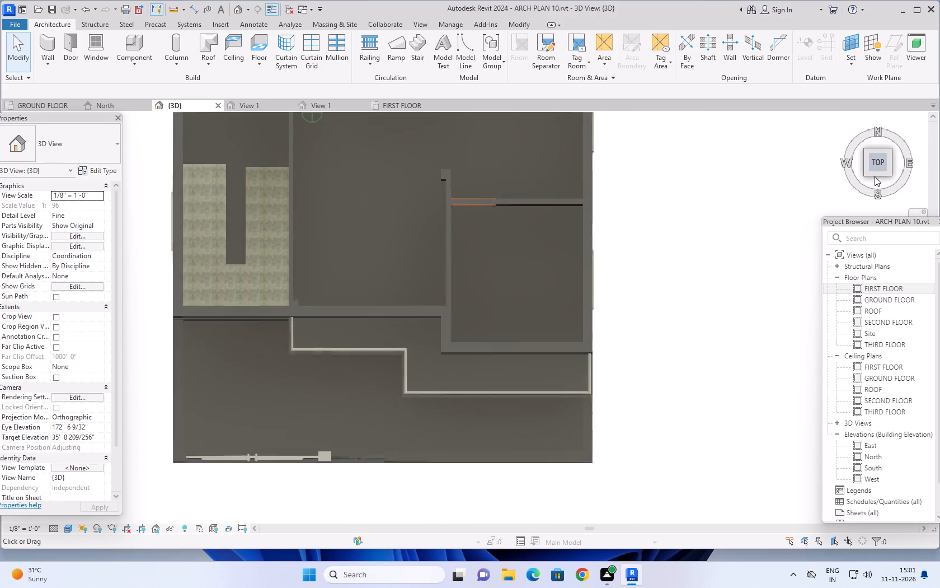
drag(875, 176, 875, 153)
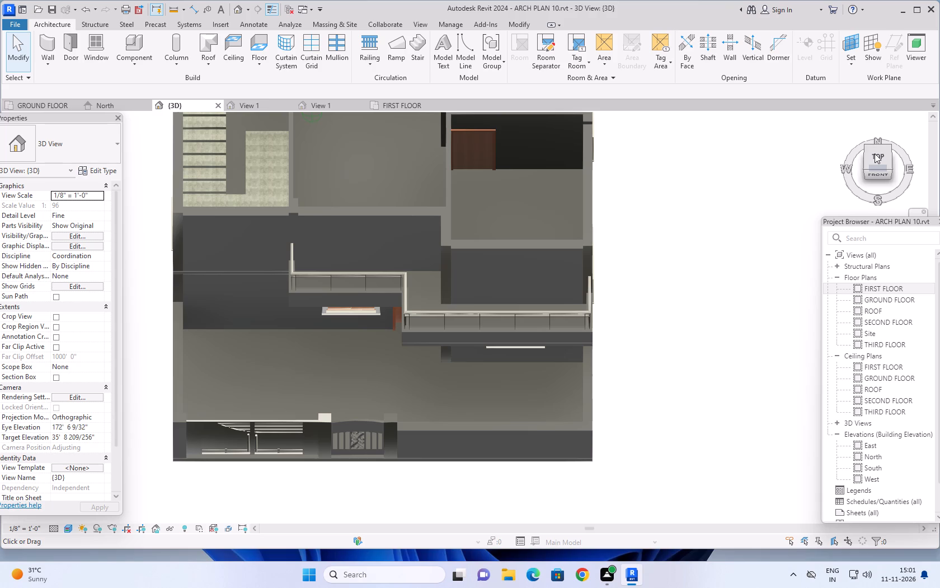
drag(875, 153, 875, 146)
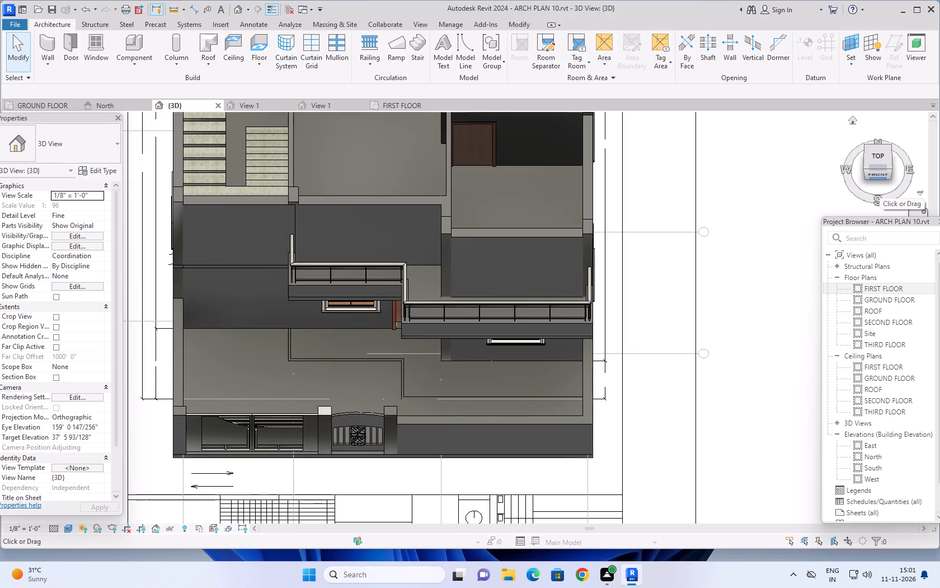
drag(880, 168, 880, 164)
drag(880, 164, 890, 123)
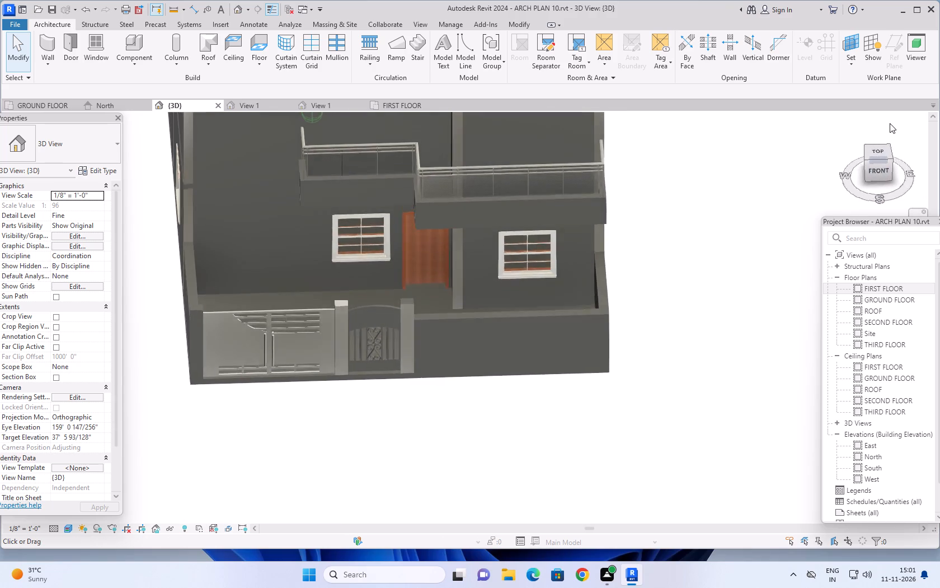
drag(890, 123, 896, 115)
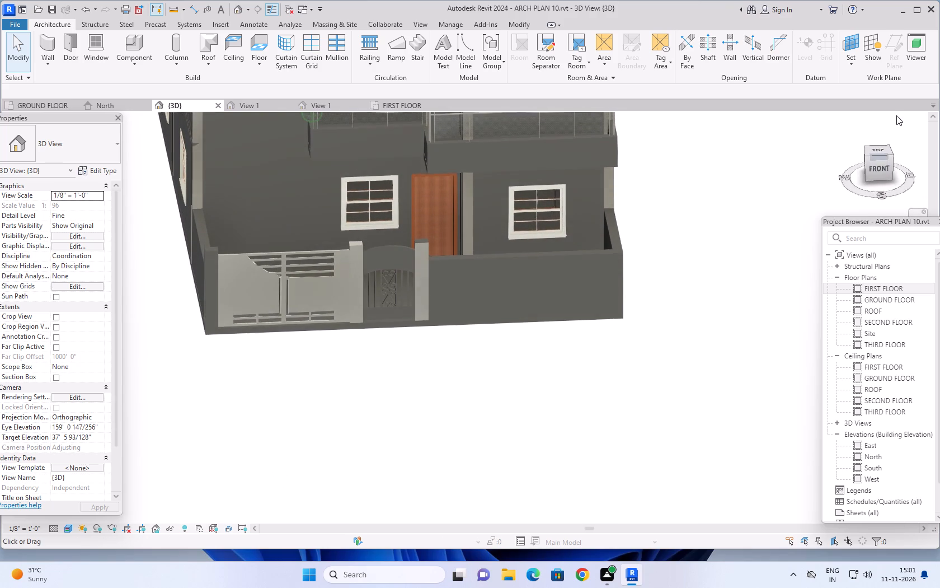
drag(896, 115, 898, 115)
scroll(756, 204, down, 1)
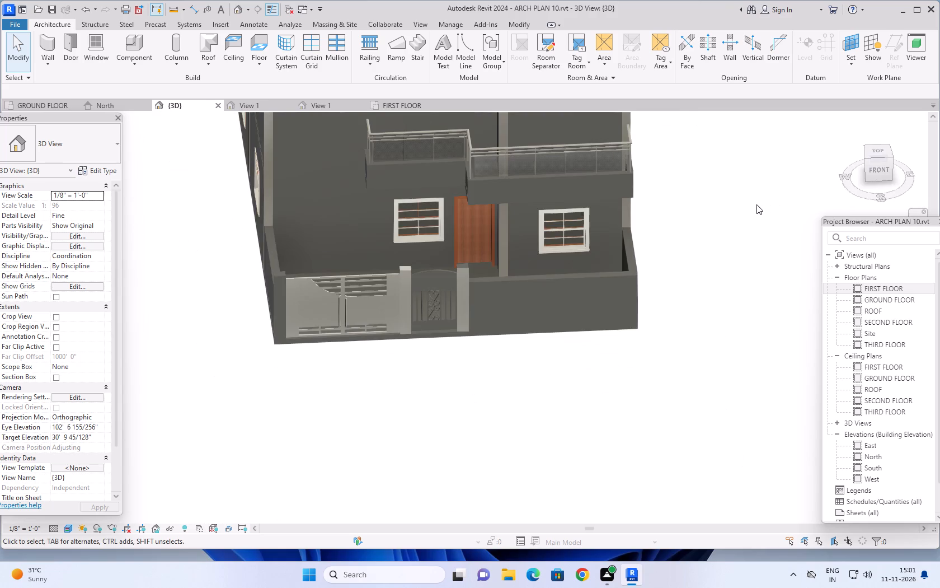
middle_drag(755, 203, 731, 281)
drag(881, 158, 885, 150)
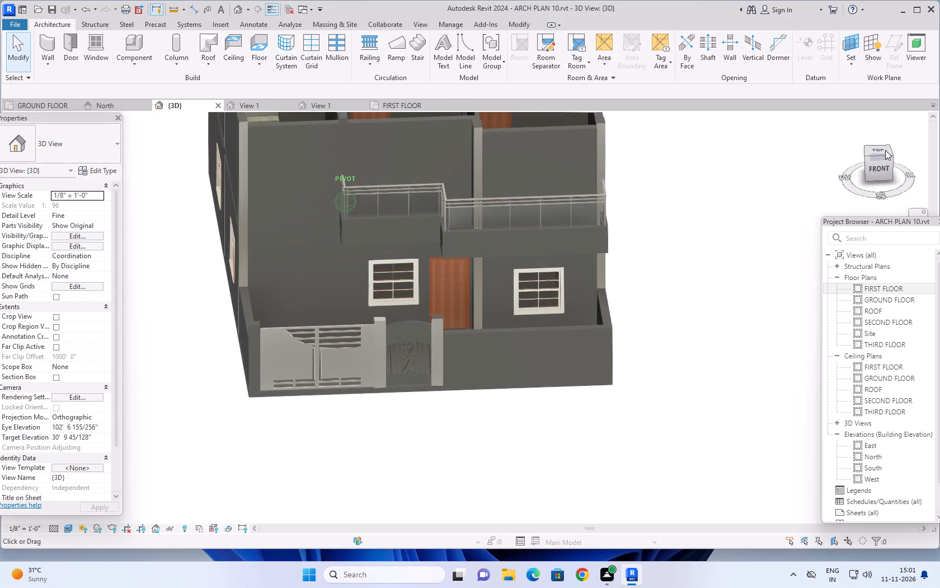
drag(885, 150, 880, 159)
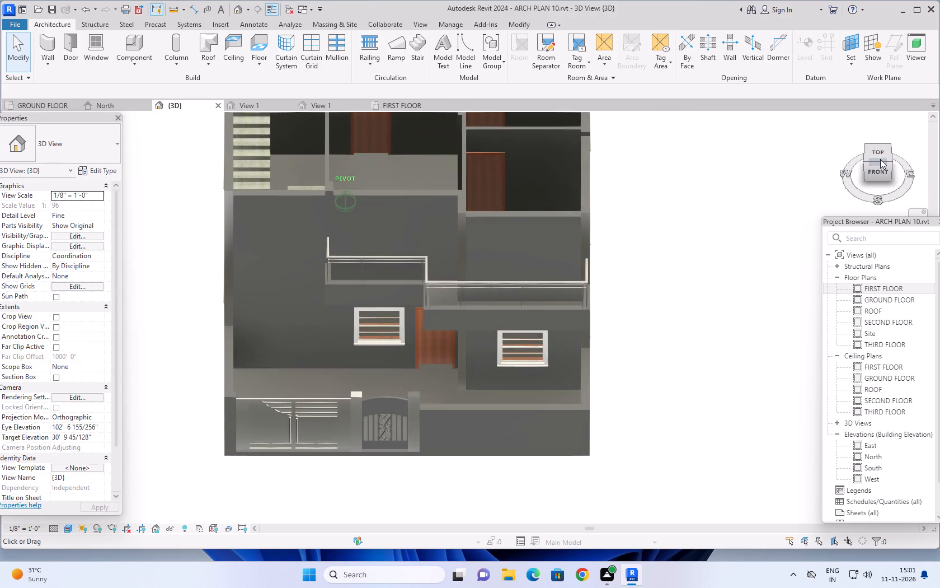
drag(880, 159, 877, 164)
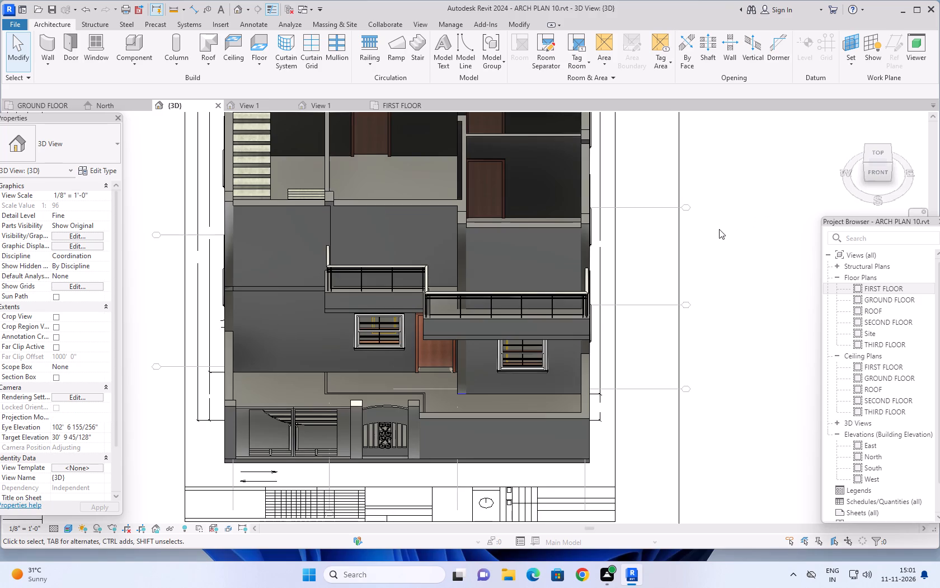
Review the whole house in 3D beside the imported plan, looking into the first-floor rooms, doors and staircase from several angles.
scroll(717, 231, down, 3)
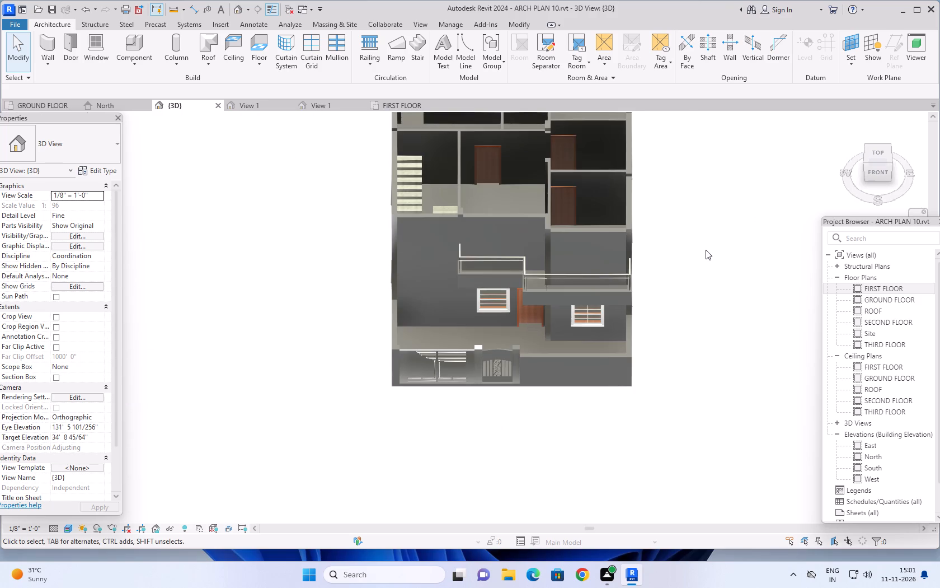
middle_drag(717, 236, 708, 264)
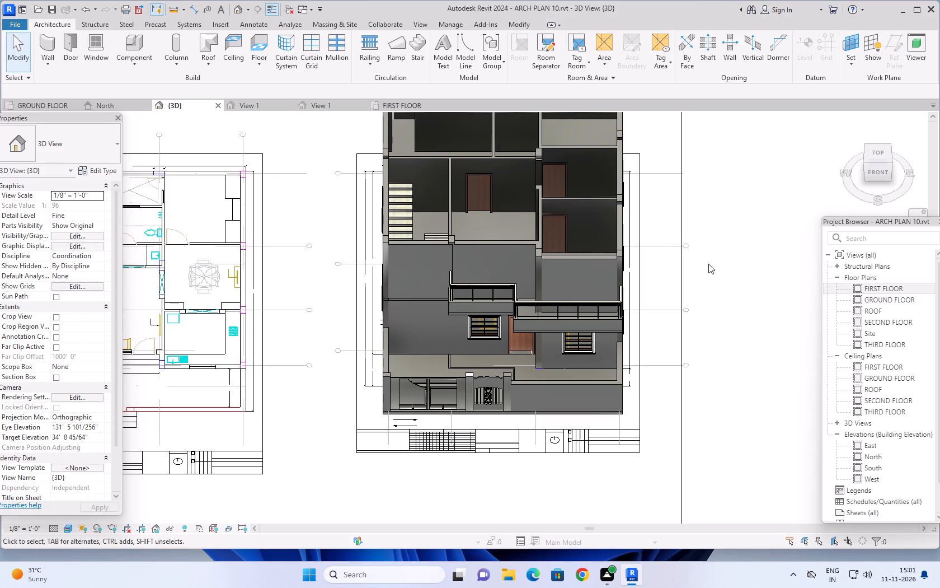
scroll(708, 264, down, 2)
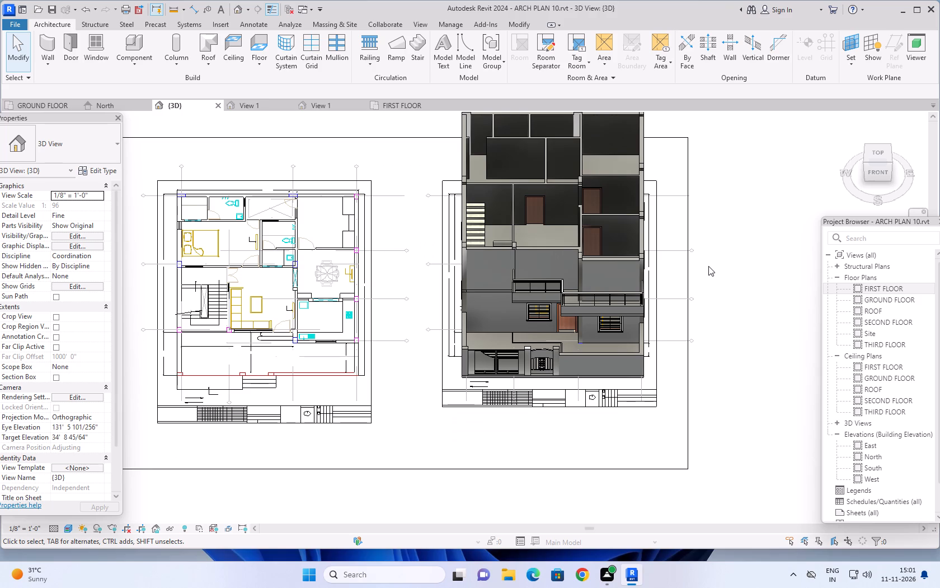
scroll(725, 307, down, 1)
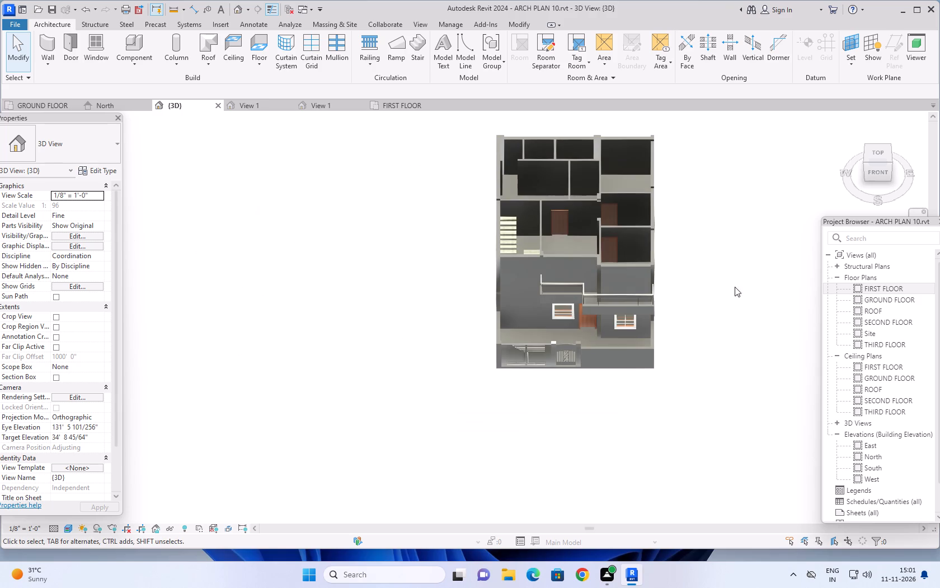
middle_drag(730, 259, 723, 291)
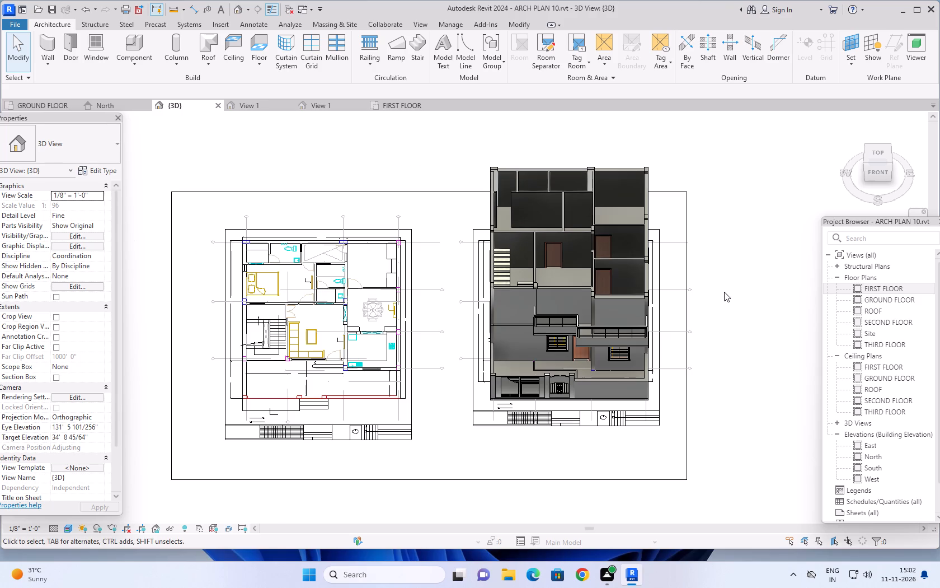
shift+middle_drag(732, 270, 726, 350)
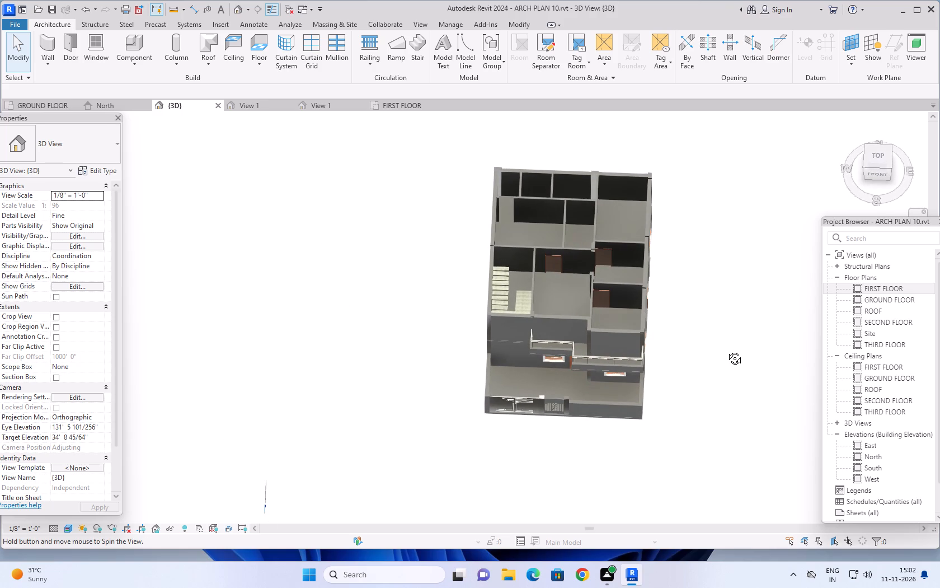
shift+middle_drag(726, 350, 722, 354)
shift+scroll(726, 350, up, 1)
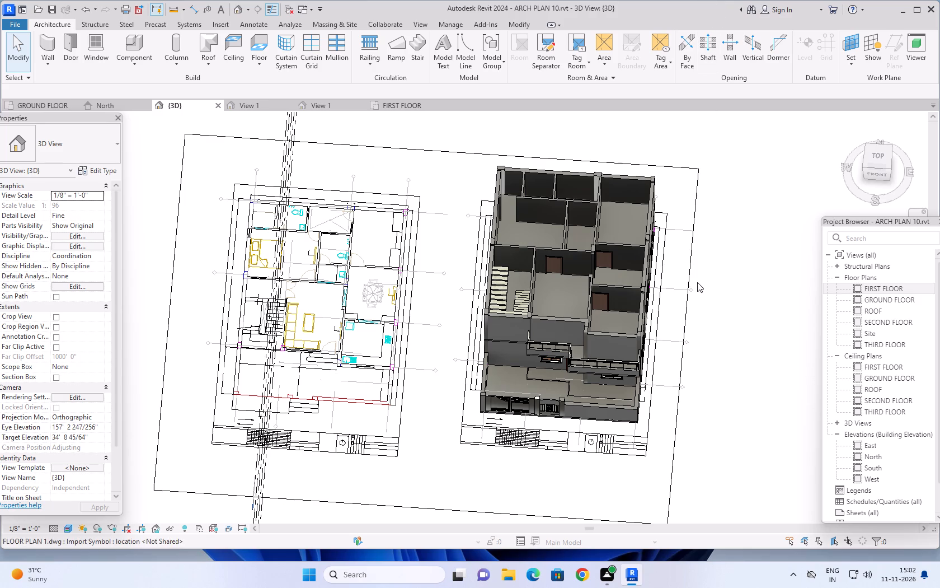
shift+middle_drag(715, 286, 723, 353)
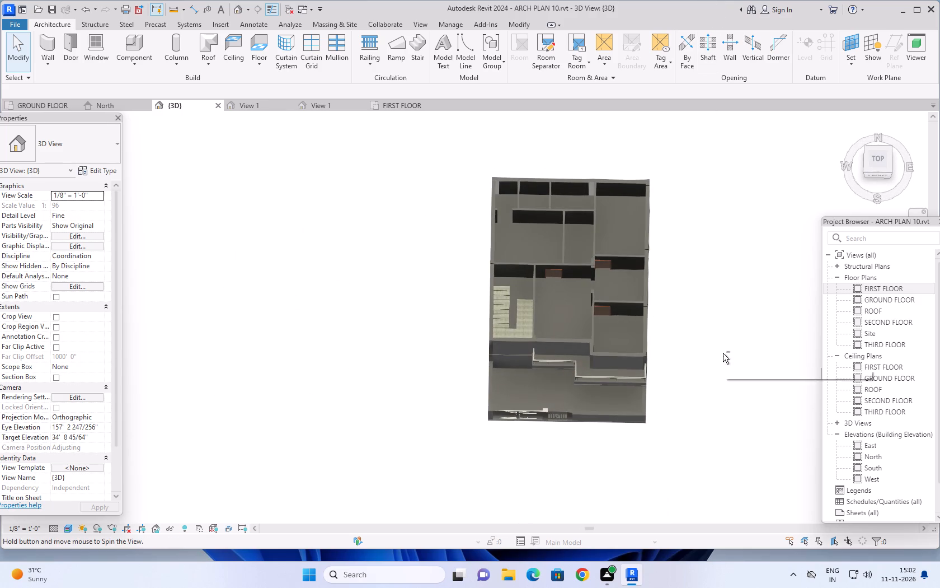
middle_drag(725, 217, 699, 340)
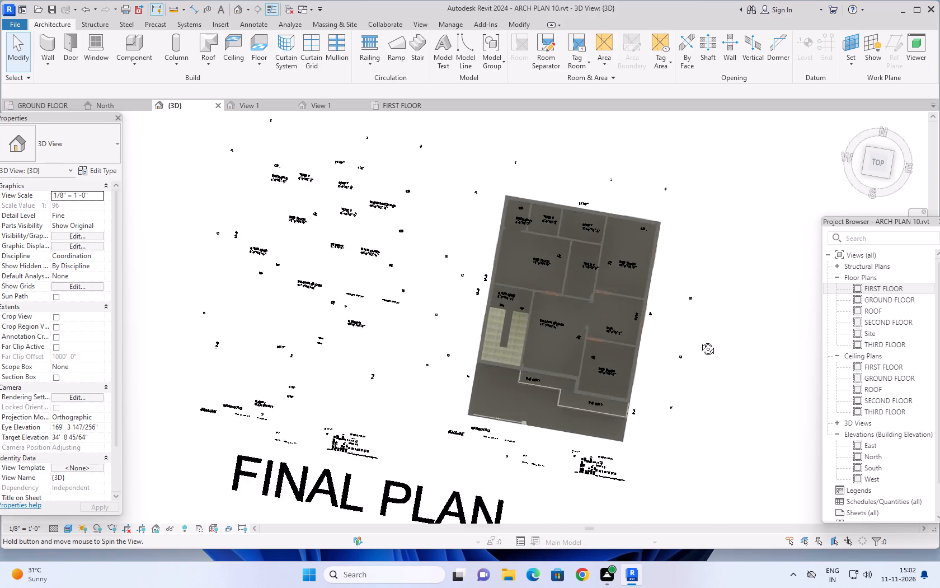
middle_drag(699, 340, 374, 324)
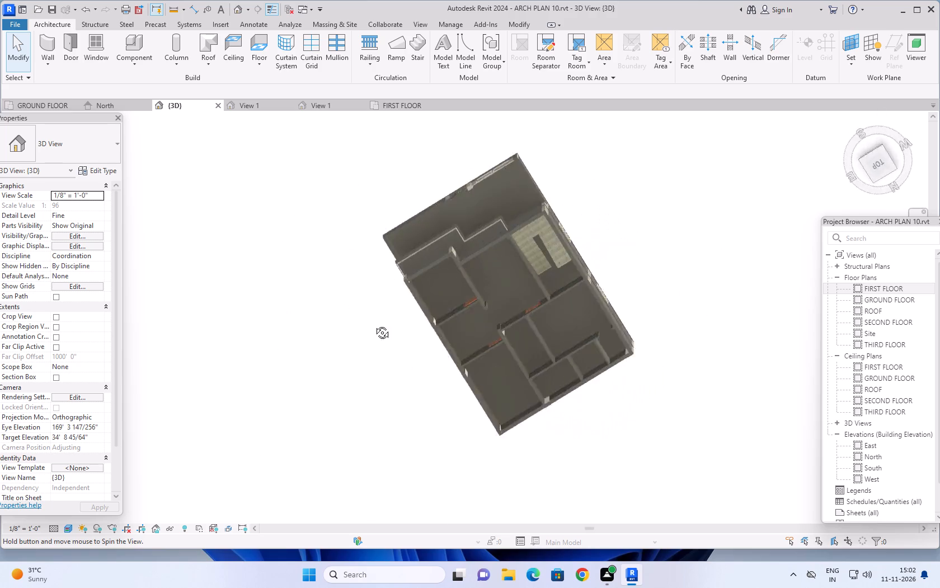
middle_drag(374, 324, 769, 203)
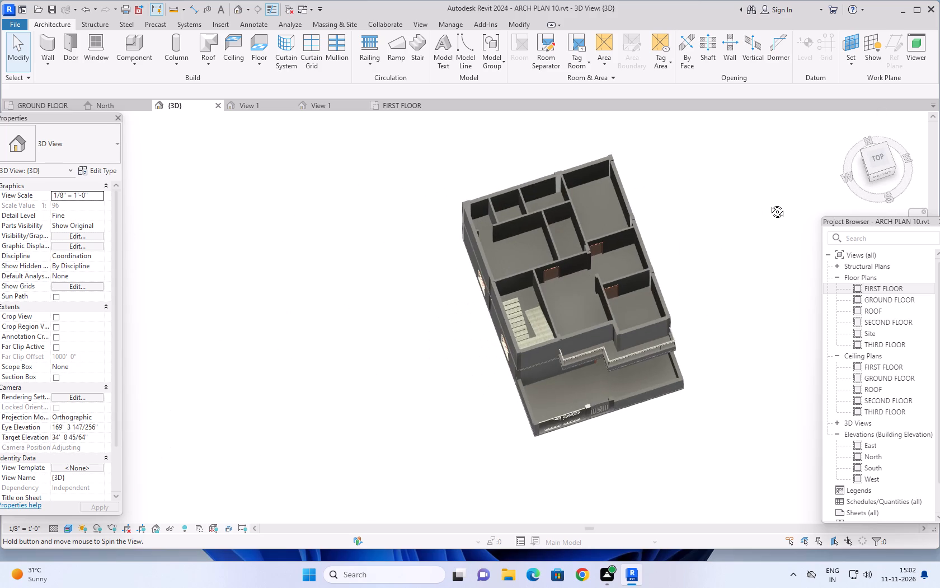
middle_drag(769, 203, 722, 166)
scroll(722, 166, up, 1)
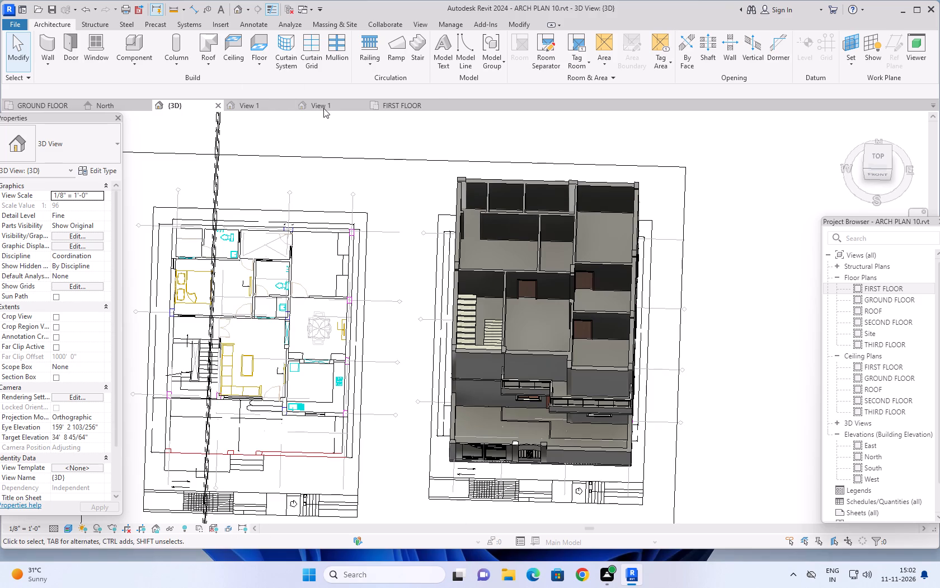
In the FIRST FLOOR plan, place a 2'6" Single-Flush door in the toilet's drawing-room wall, opening inward, centred about 1'-7" from the bedroom-side wall.
click(394, 100)
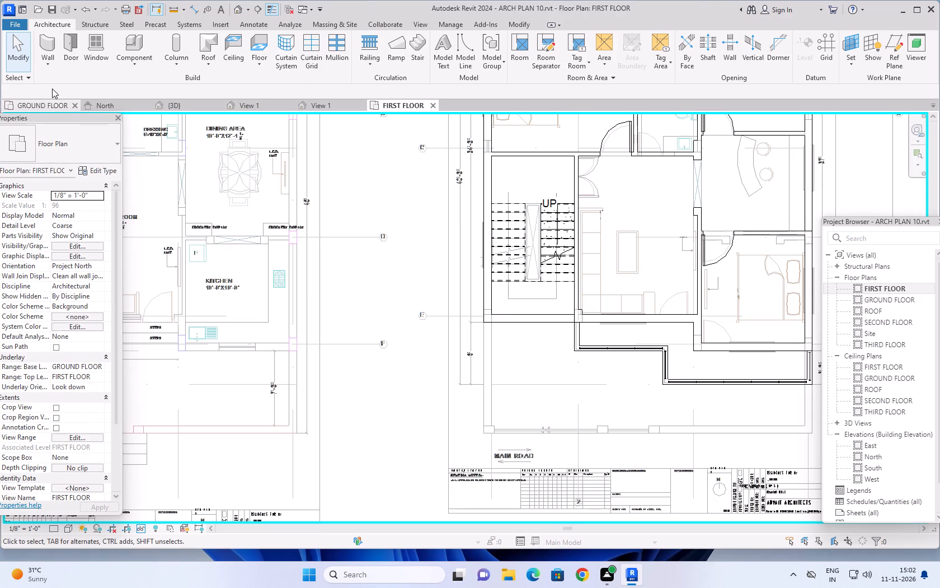
click(78, 44)
click(110, 147)
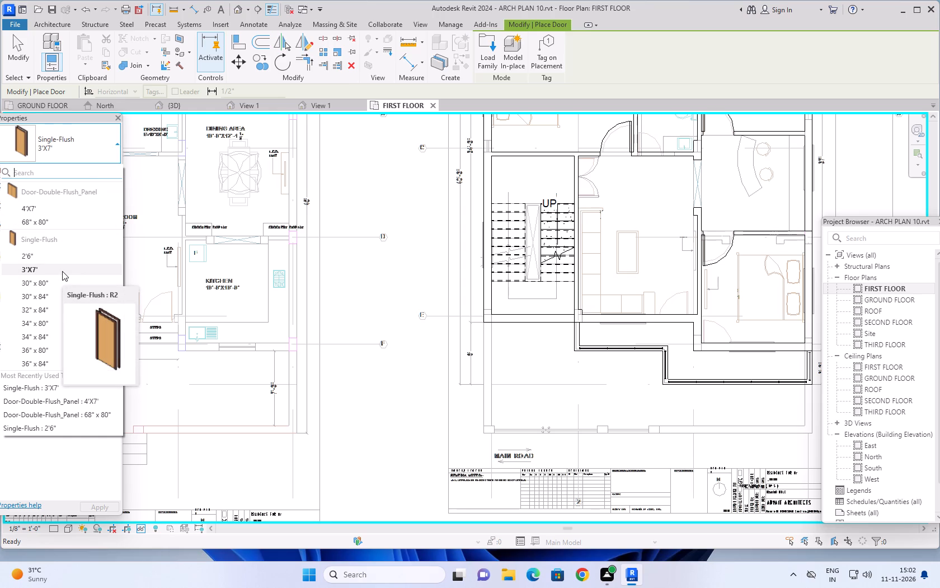
click(105, 143)
click(105, 143)
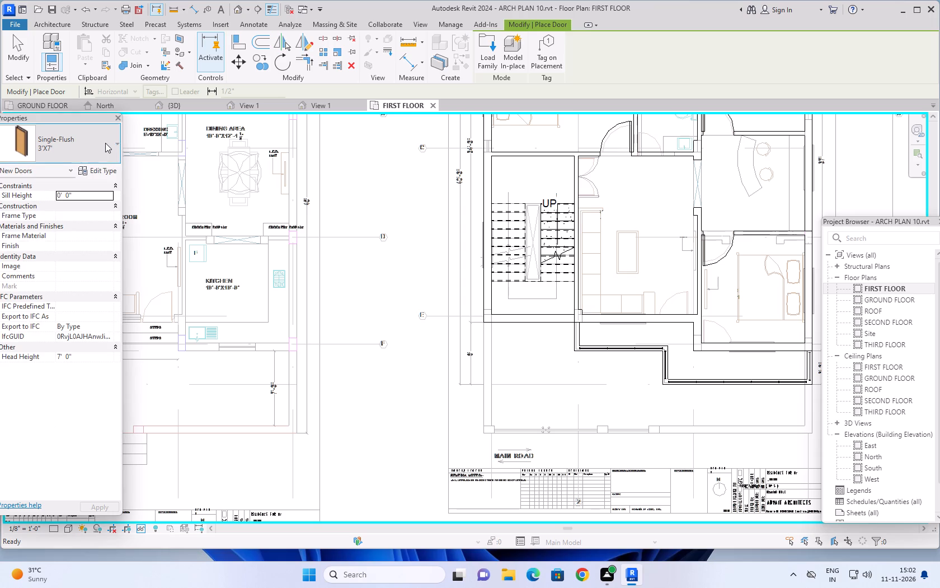
click(105, 143)
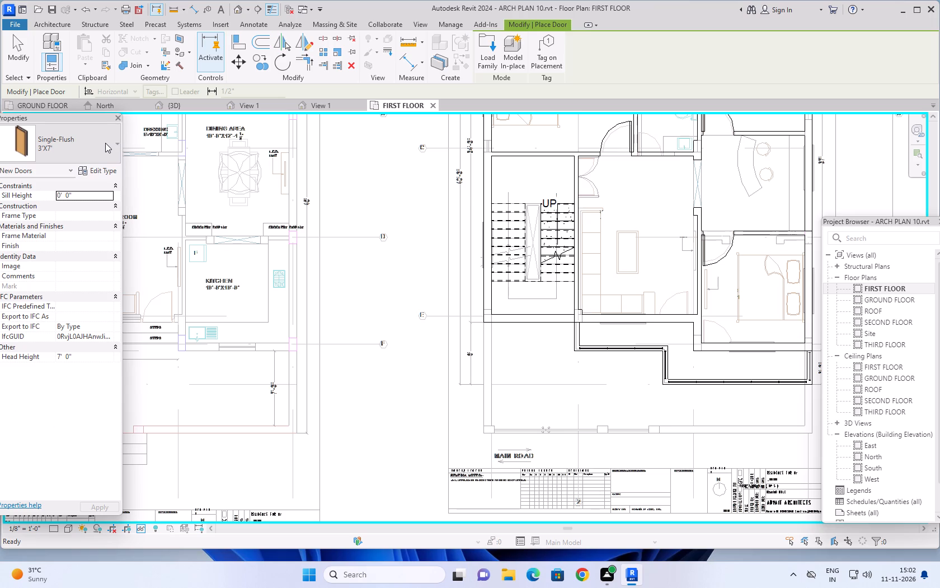
click(105, 143)
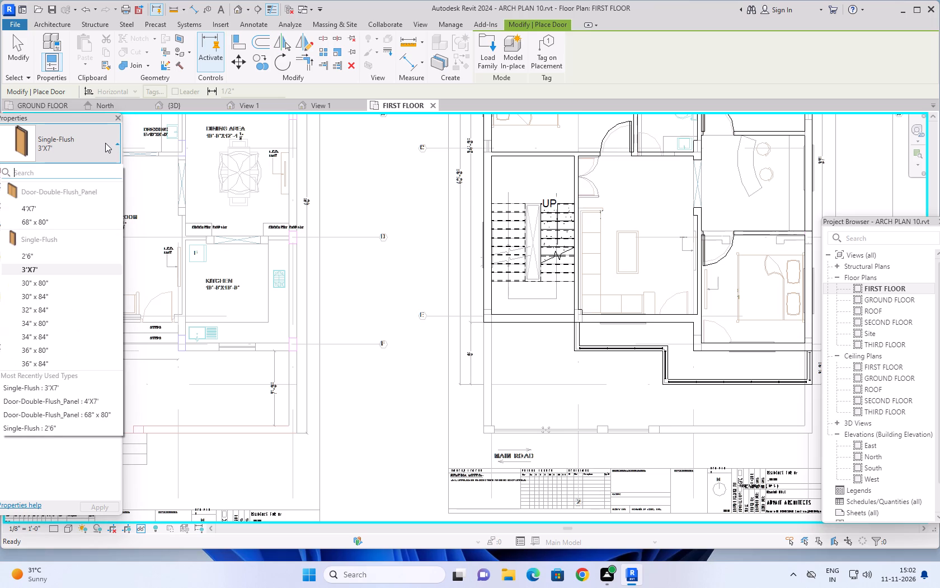
click(105, 143)
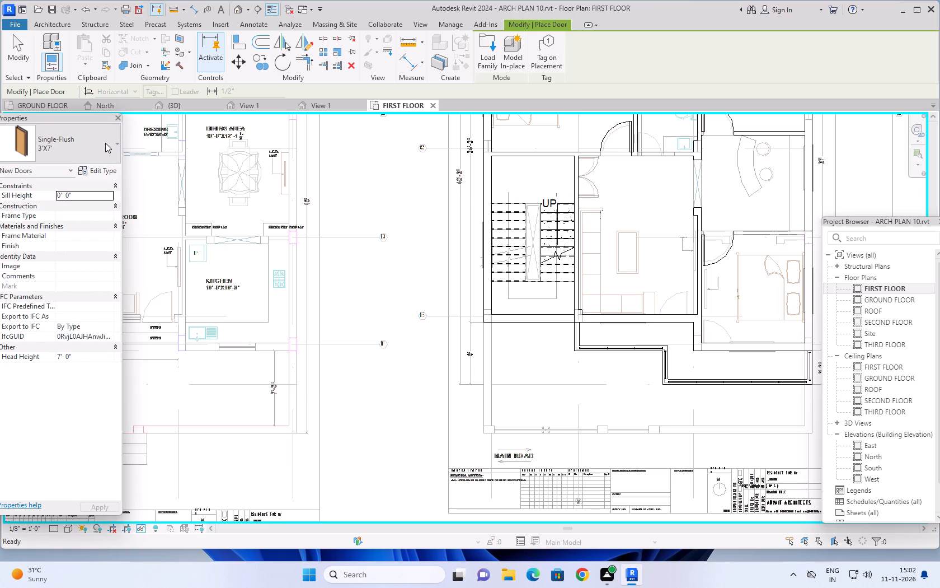
click(105, 143)
click(105, 143)
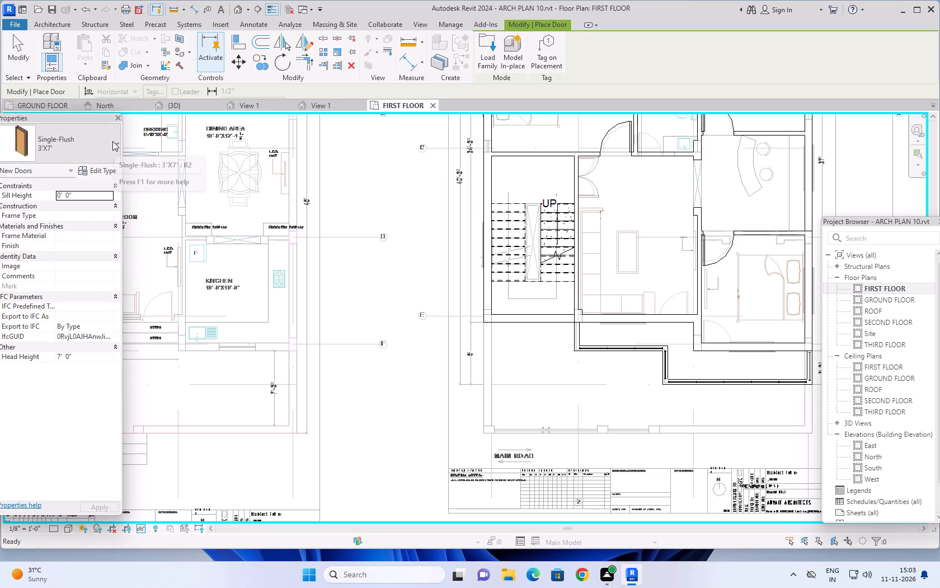
click(112, 141)
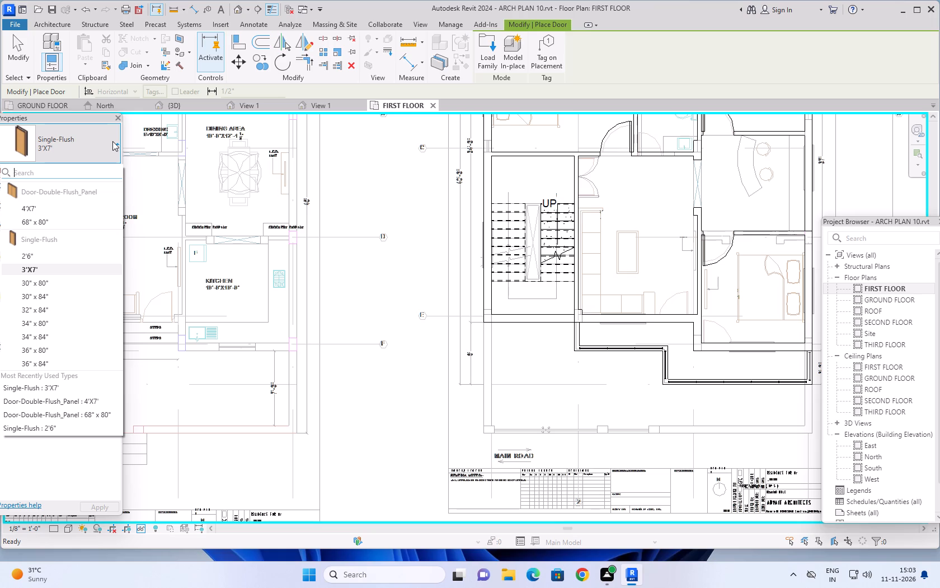
click(37, 259)
scroll(586, 224, down, 3)
middle_drag(626, 207, 539, 274)
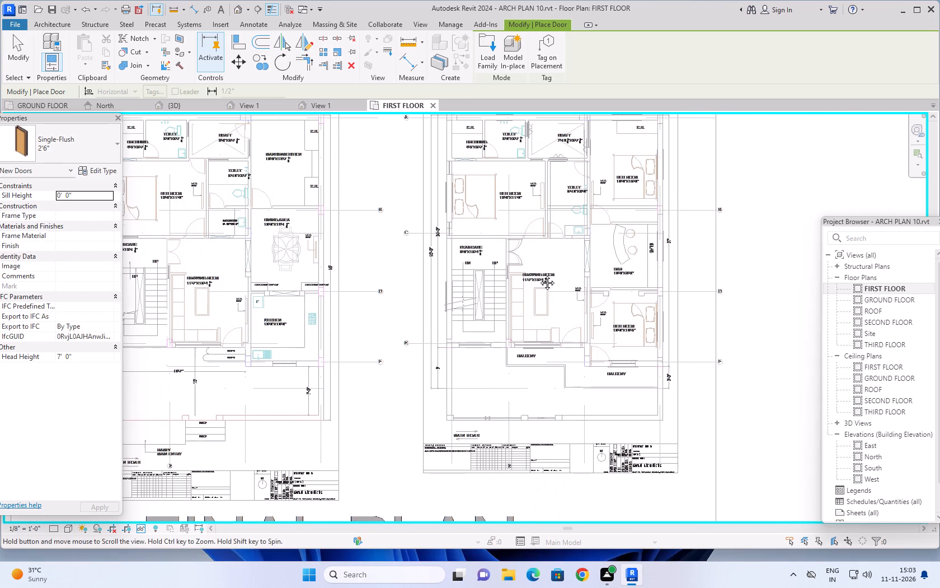
middle_drag(539, 274, 534, 288)
scroll(539, 268, up, 7)
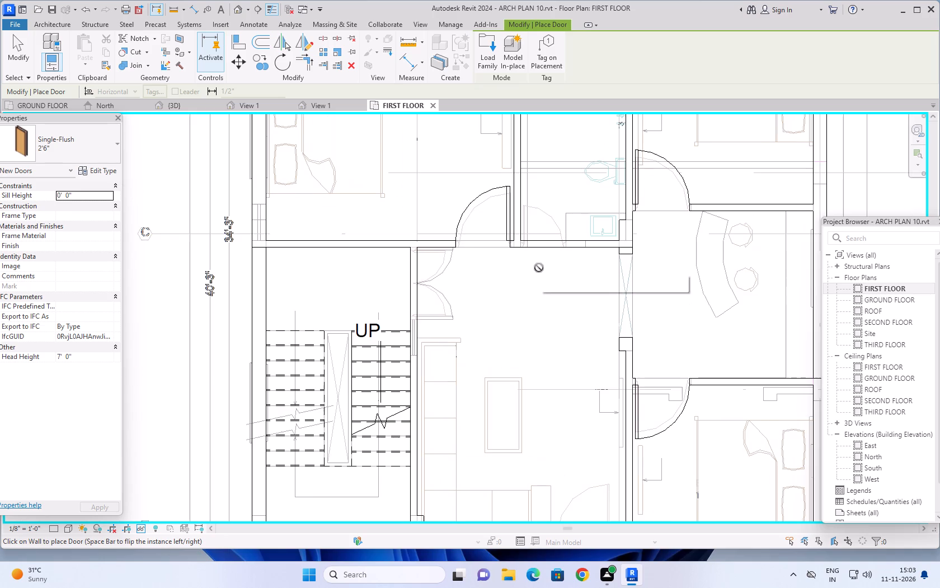
scroll(542, 264, up, 5)
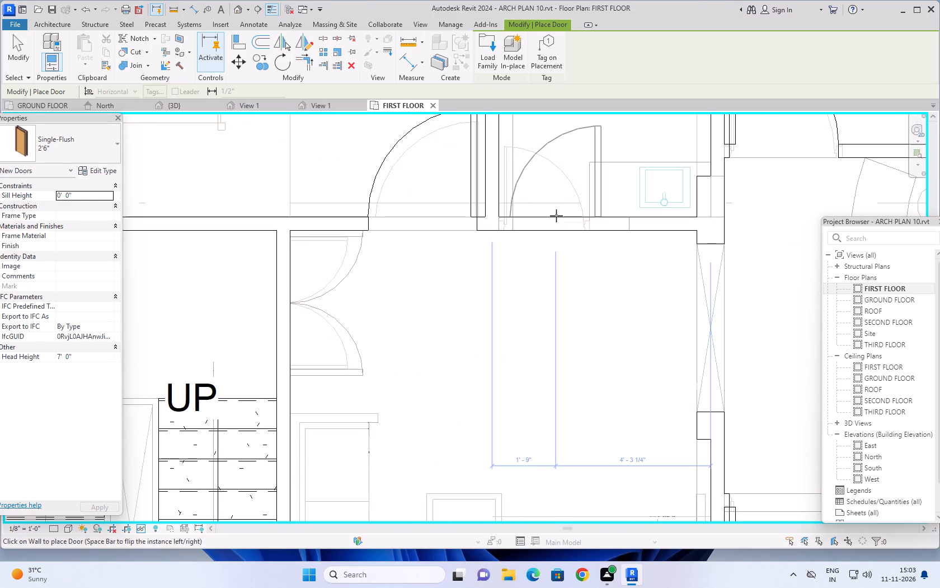
key(space)
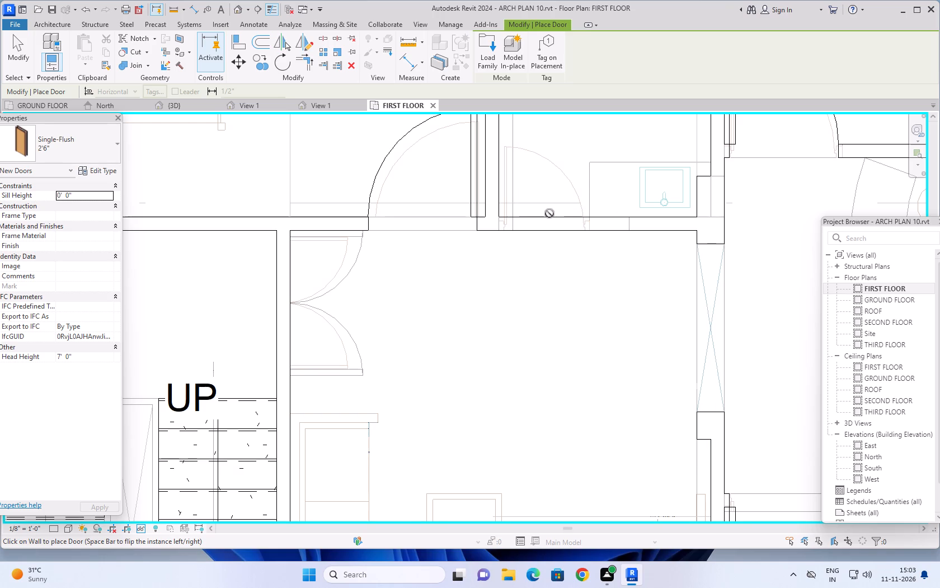
click(549, 217)
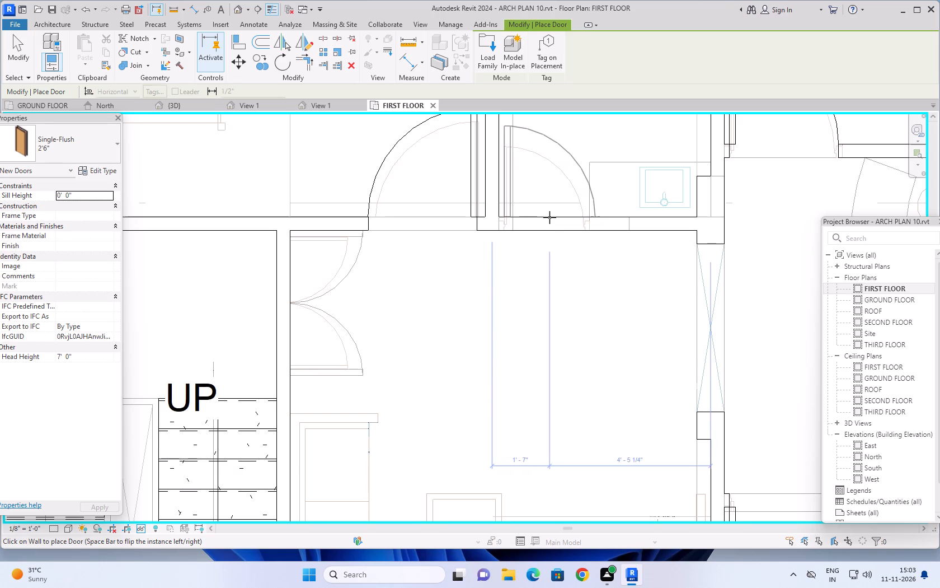
Place a 2'6" Single-Flush door between the rear wardrobe area and its toilet, swinging into the toilet, hinged bedroom-side, centred about 1'-7" from the bedroom wall.
scroll(466, 263, down, 6)
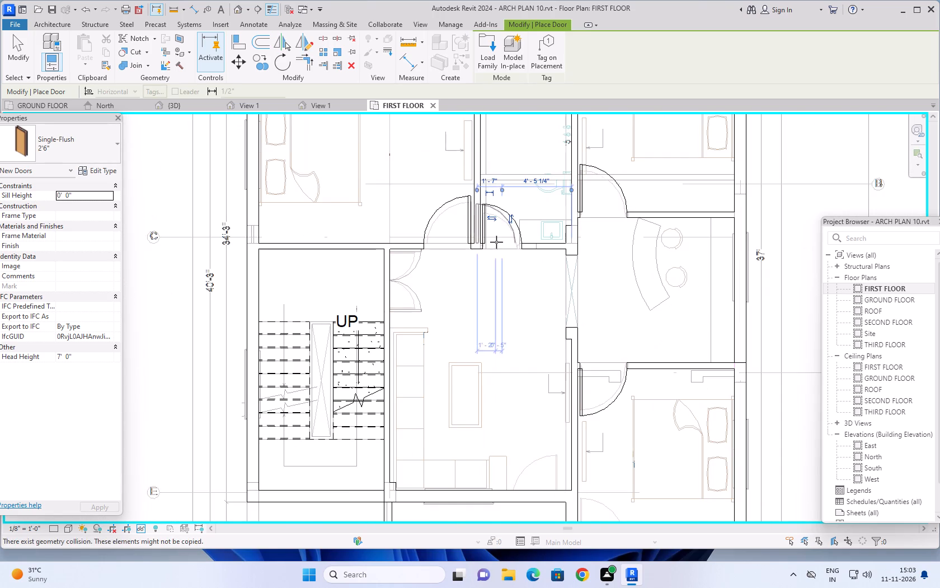
scroll(493, 233, down, 2)
scroll(436, 190, down, 2)
middle_drag(438, 187, 438, 213)
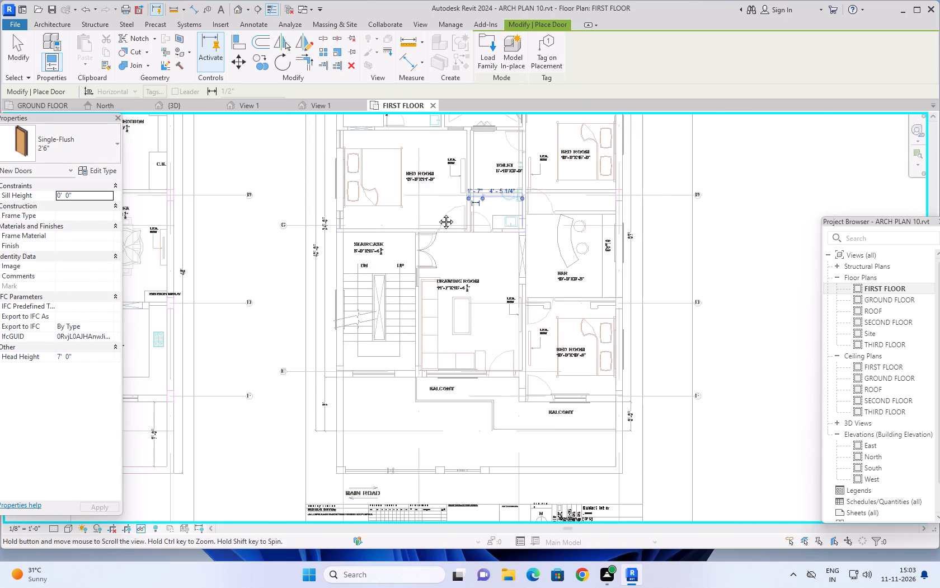
middle_drag(438, 213, 439, 277)
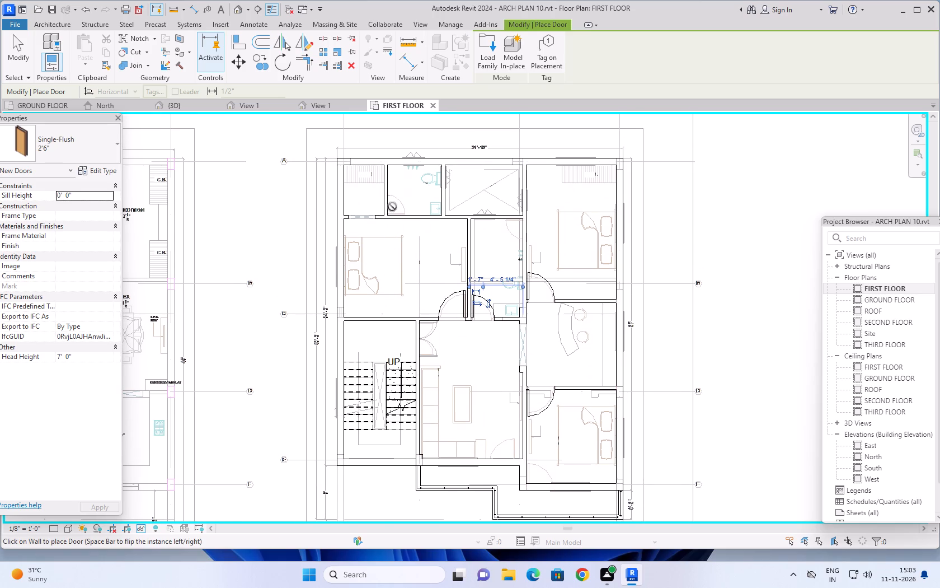
scroll(392, 206, up, 7)
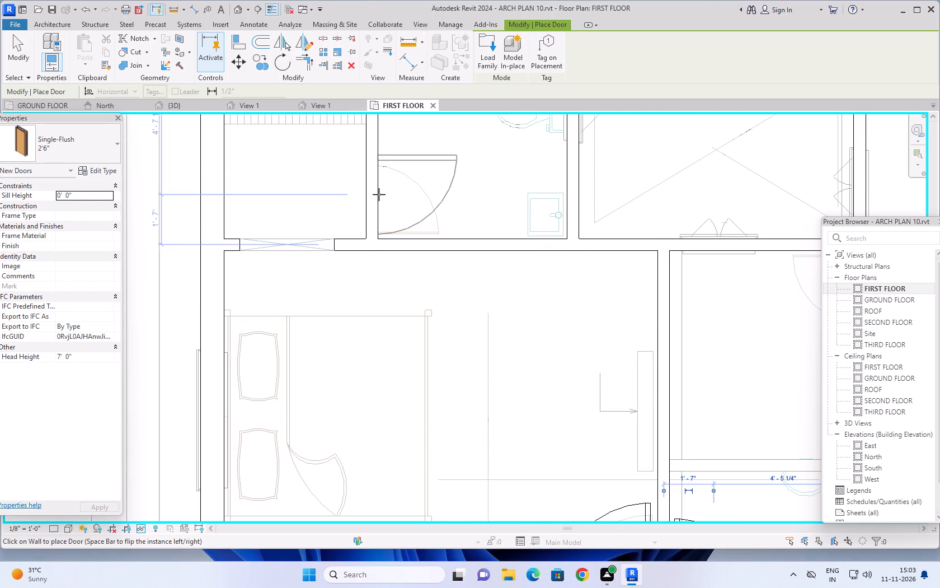
key(space)
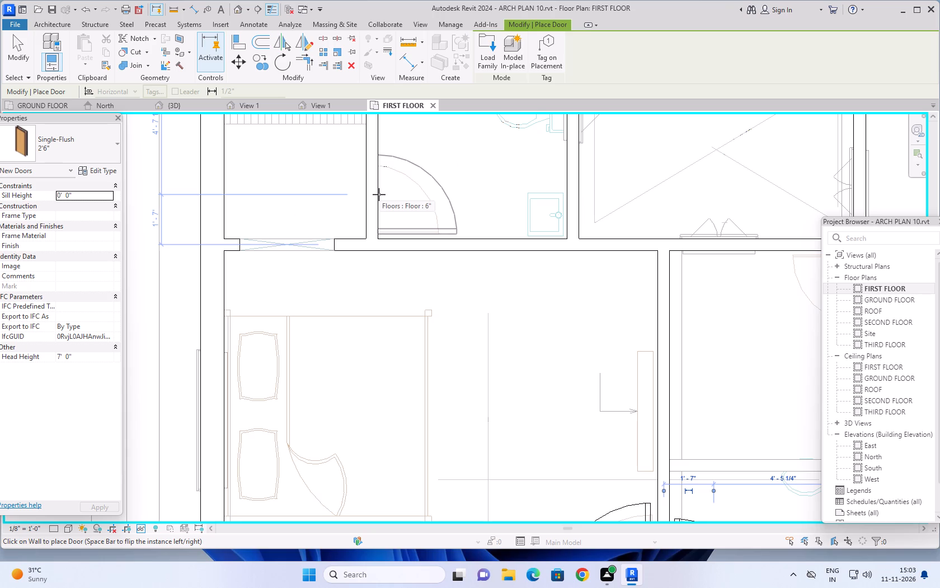
click(379, 194)
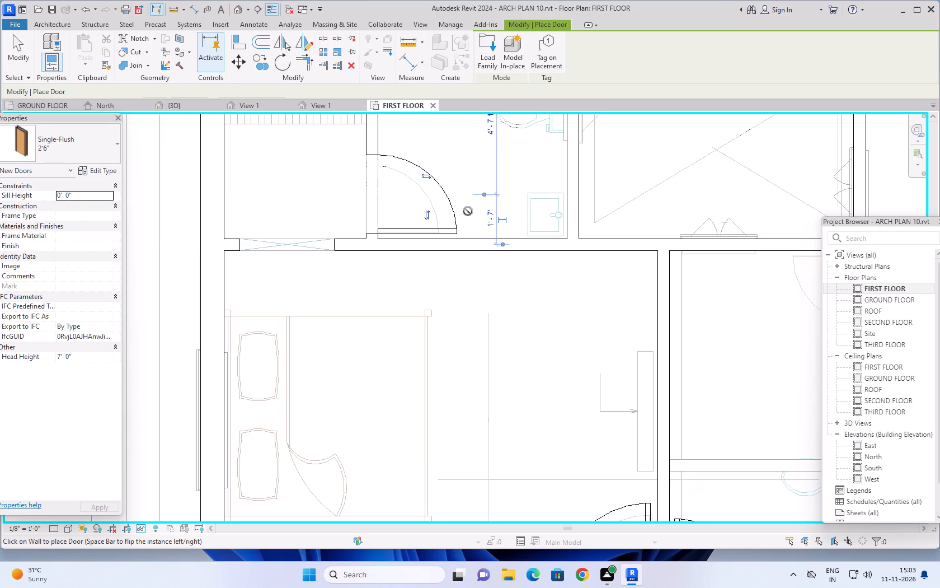
Place a 2'6" Single-Flush door between the central toilet and the rear bedroom beside the bar, swinging into the toilet, about 1'-6" from the shaft-side wall.
scroll(471, 222, down, 5)
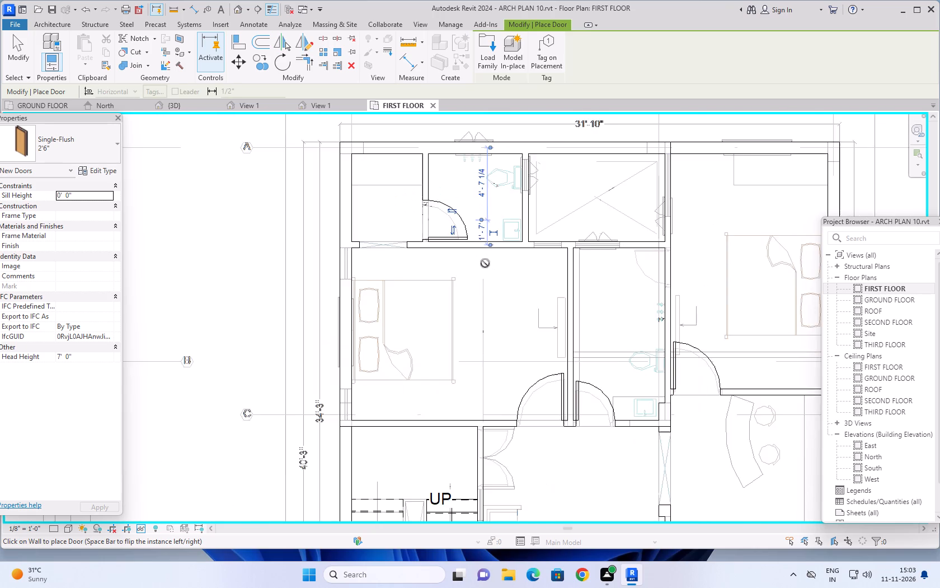
scroll(485, 263, down, 1)
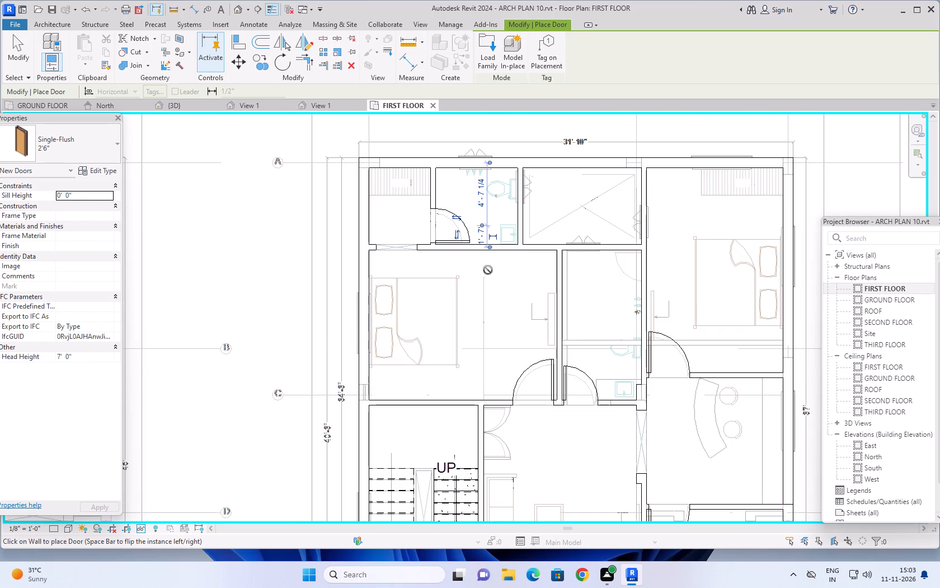
middle_drag(506, 279, 469, 257)
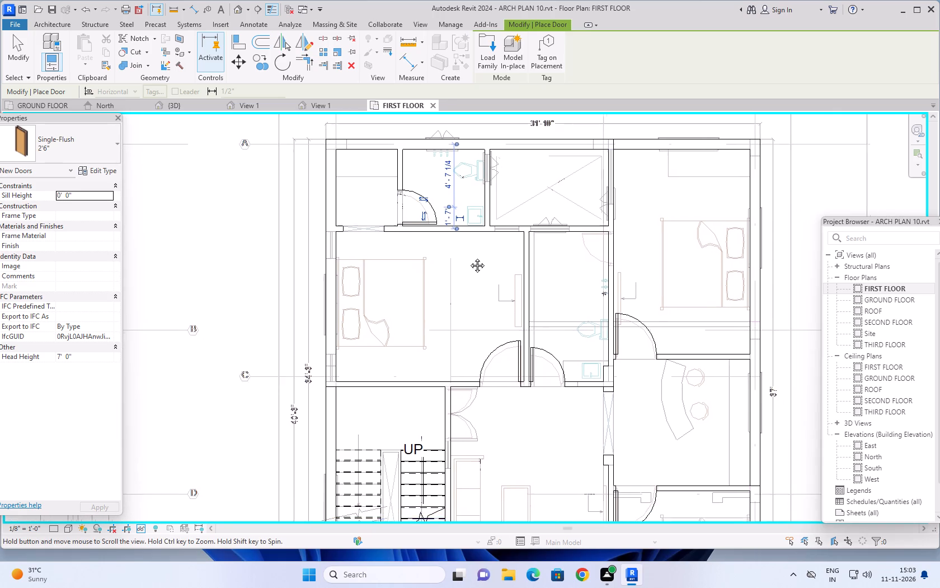
middle_drag(469, 257, 446, 249)
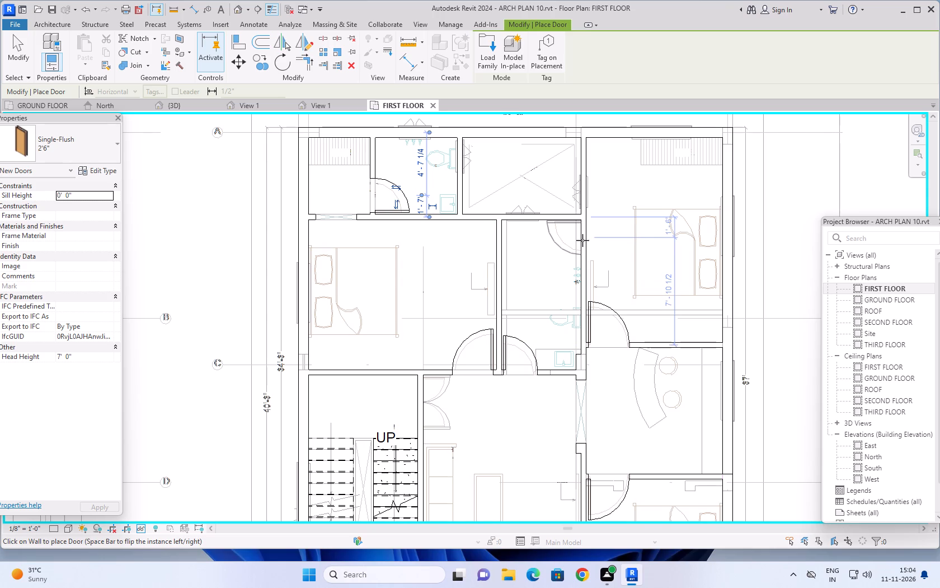
click(582, 239)
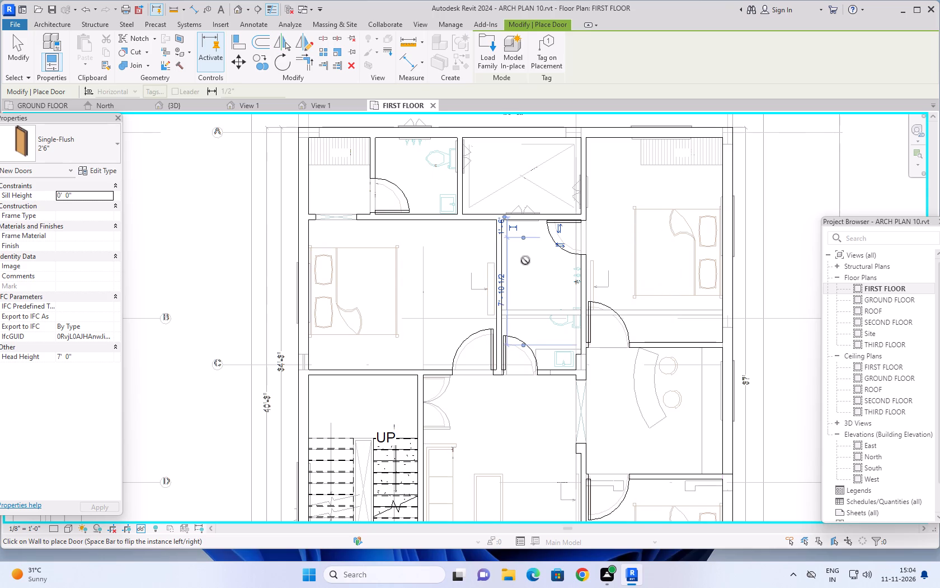